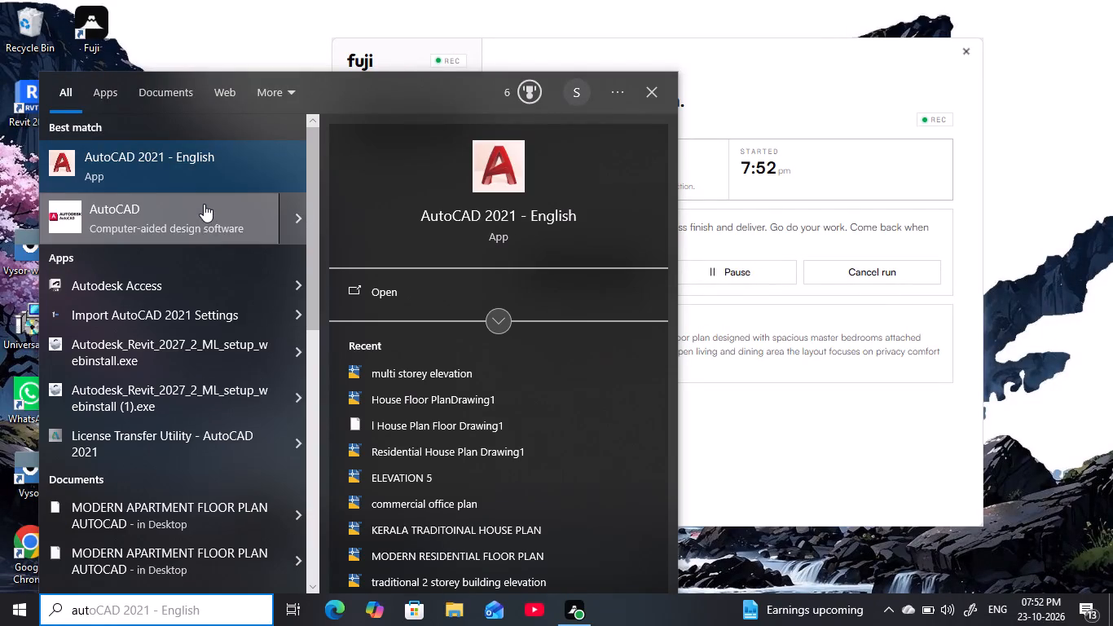
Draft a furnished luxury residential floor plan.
Launch AutoCAD 2021 - English.
key("Return")
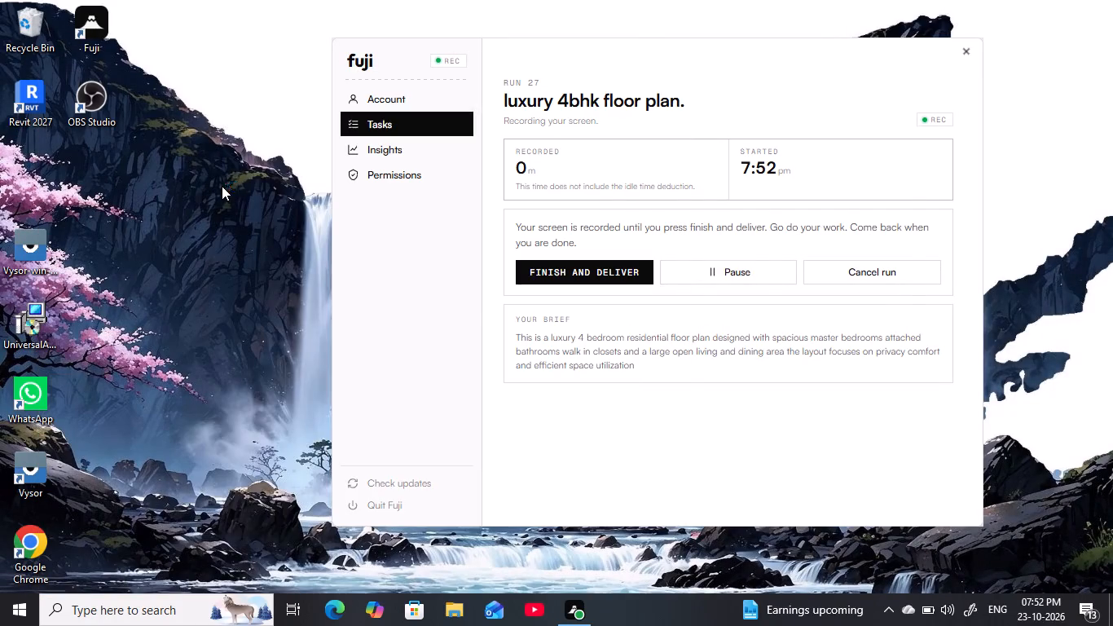
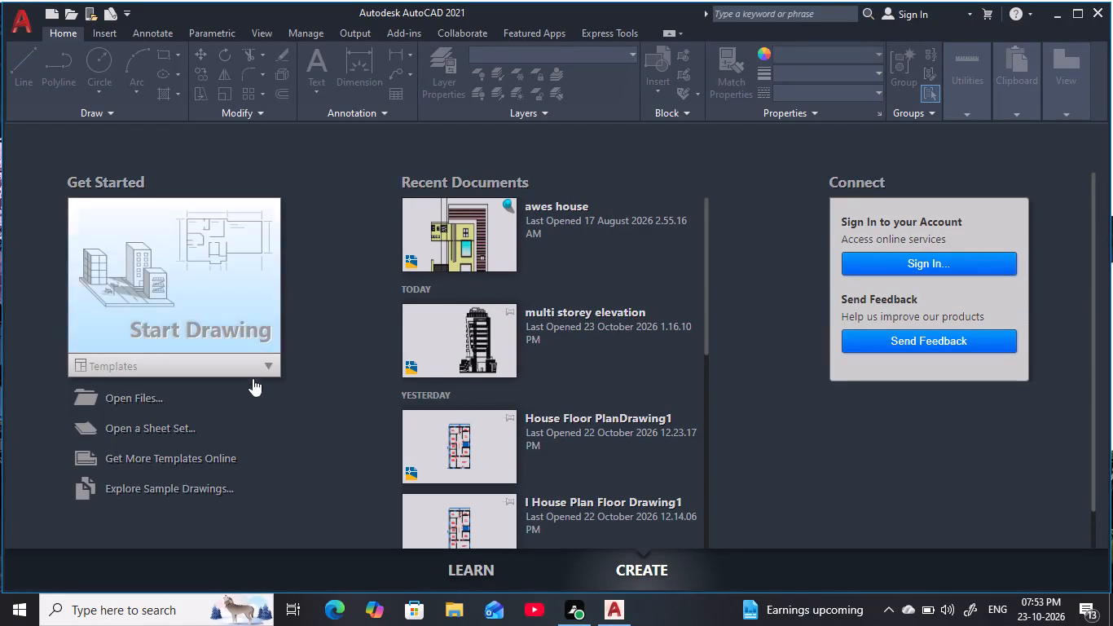
Start a new blank drawing.
left_click(165, 316)
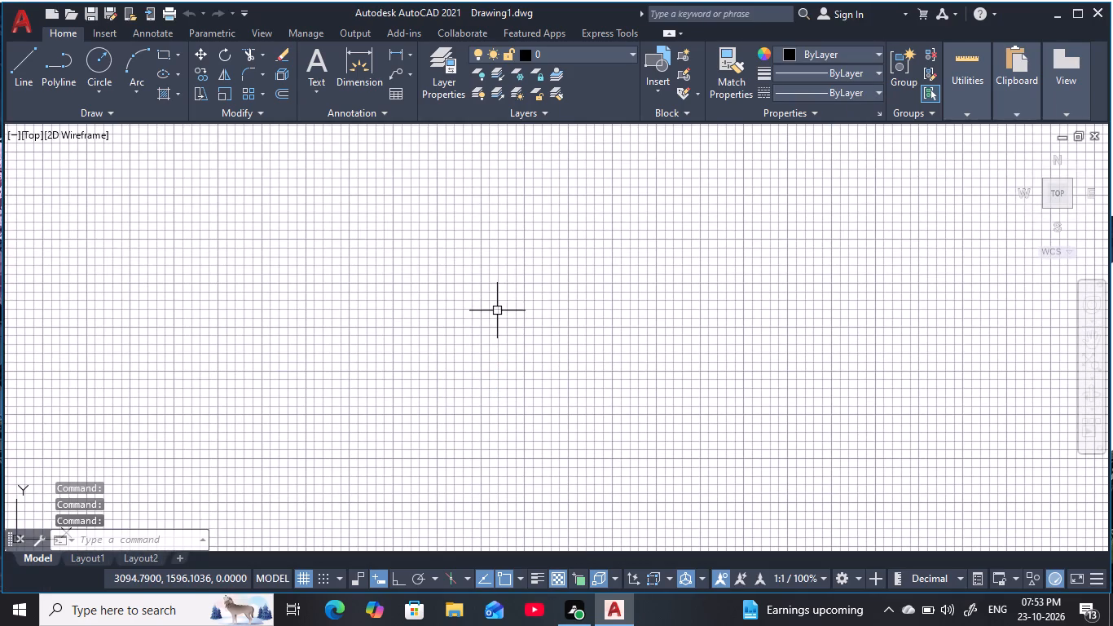
Enable maintaining a log file in the Open and Save options and apply the change.
type("op")
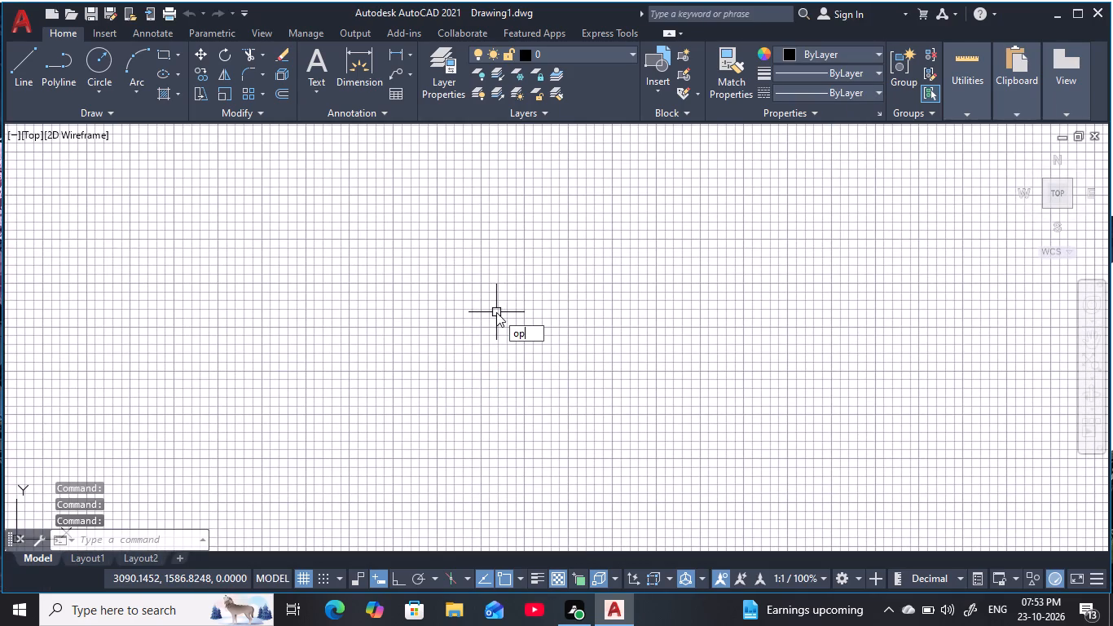
key("Return")
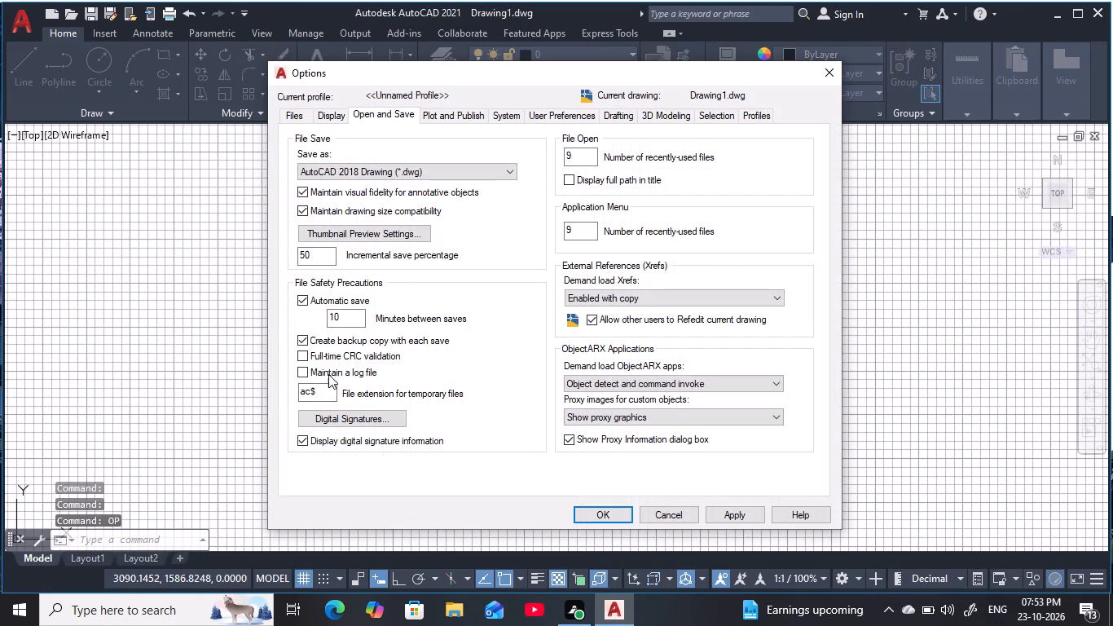
left_click(300, 373)
left_click(721, 514)
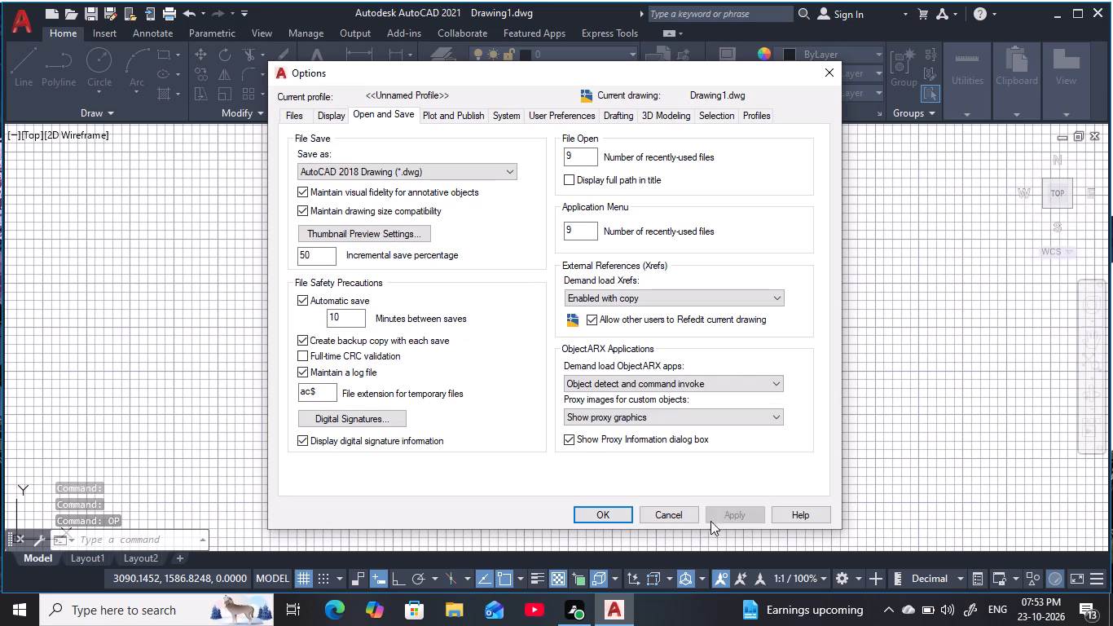
left_click(603, 519)
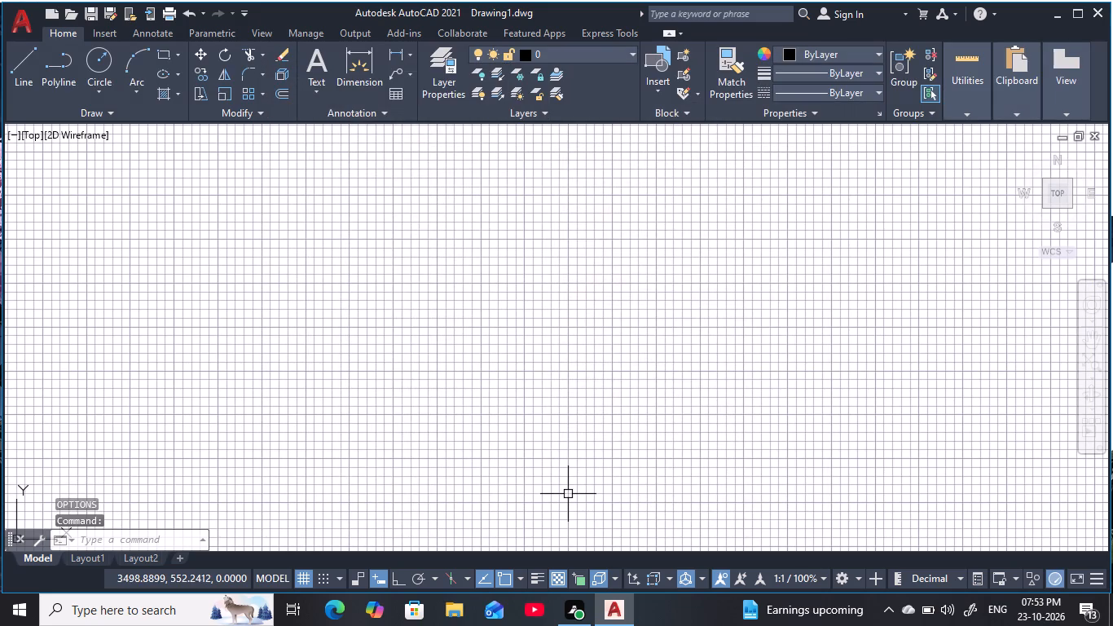
Turn on log file recording with the LOGFILEON command.
type("log")
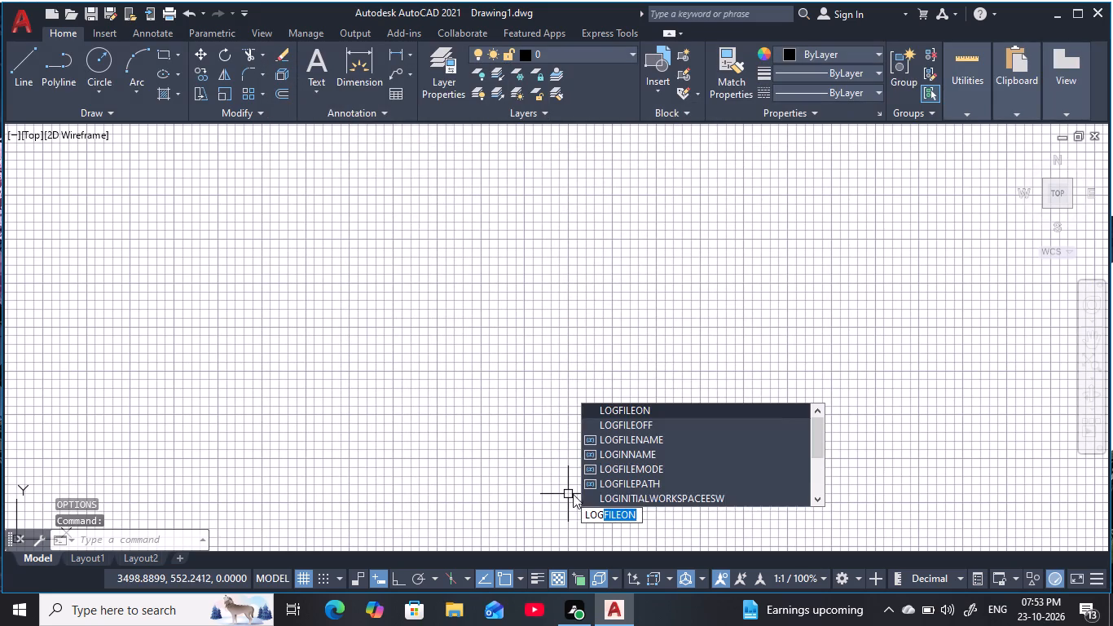
left_click(648, 410)
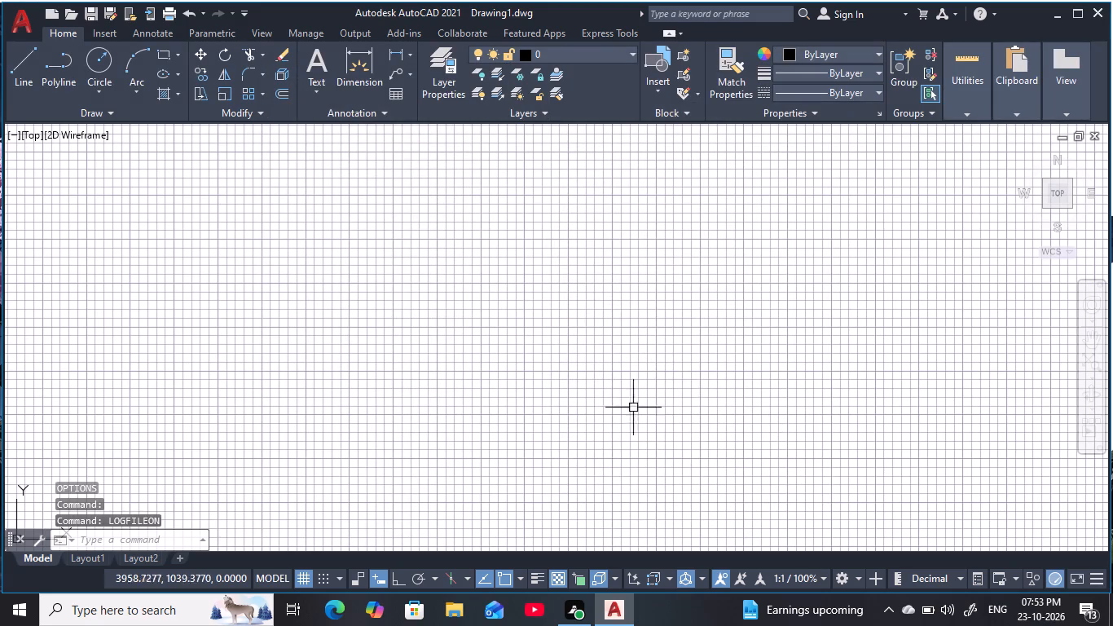
key("Escape")
key("Escape")
key("Escape")
key("Escape")
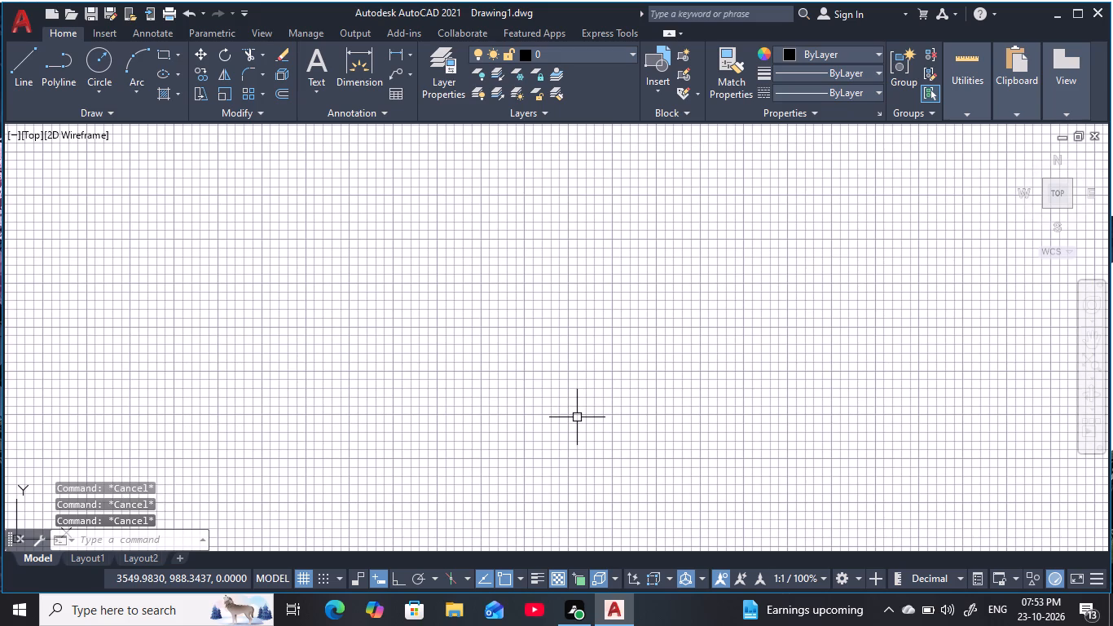
key("Escape")
key("Escape")
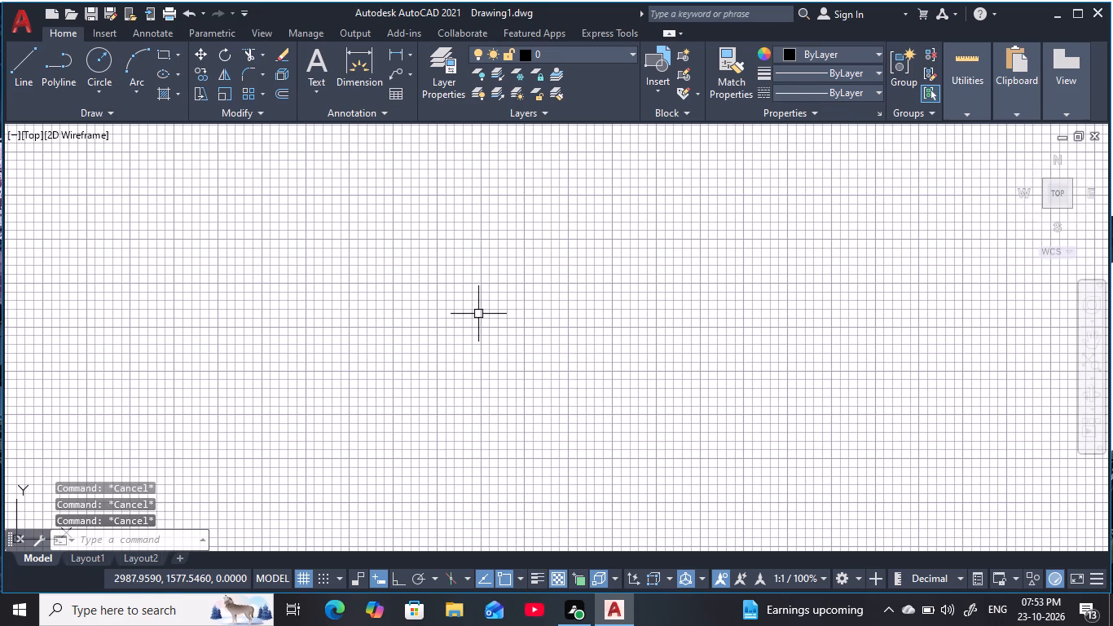
Turn off the background grid display.
key("F7")
key("Escape")
key("Escape")
key("Escape")
Configure the drawing units to Engineering length with 0'-0" precision and an insertion scale in inches.
key("u")
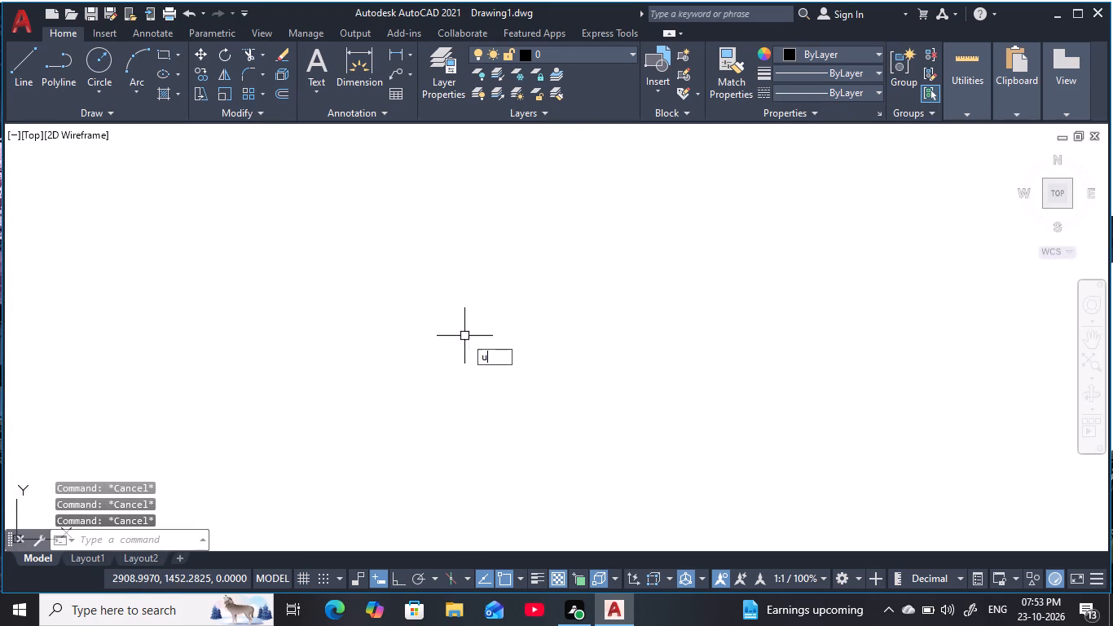
key("n")
key("space")
left_click(526, 179)
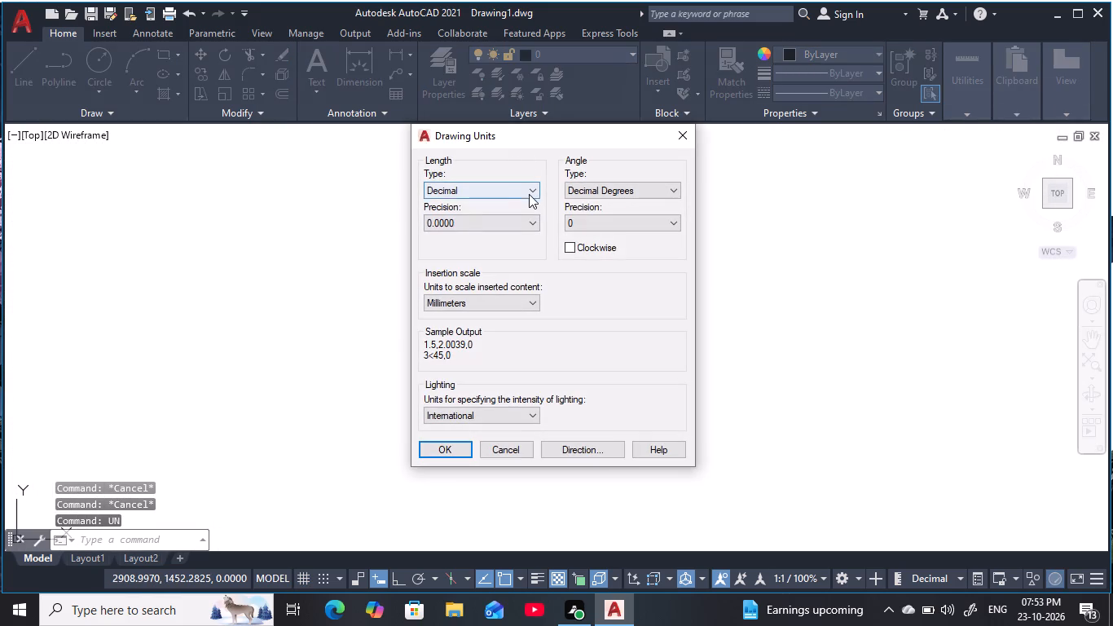
left_click(530, 194)
double_click(516, 224)
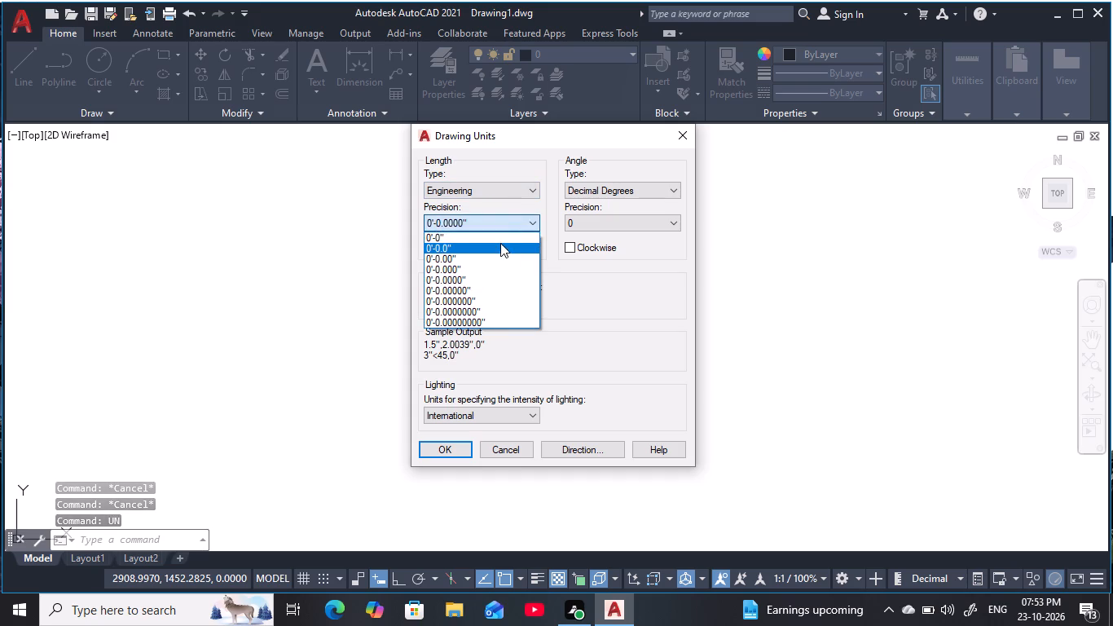
left_click(502, 239)
left_click(492, 297)
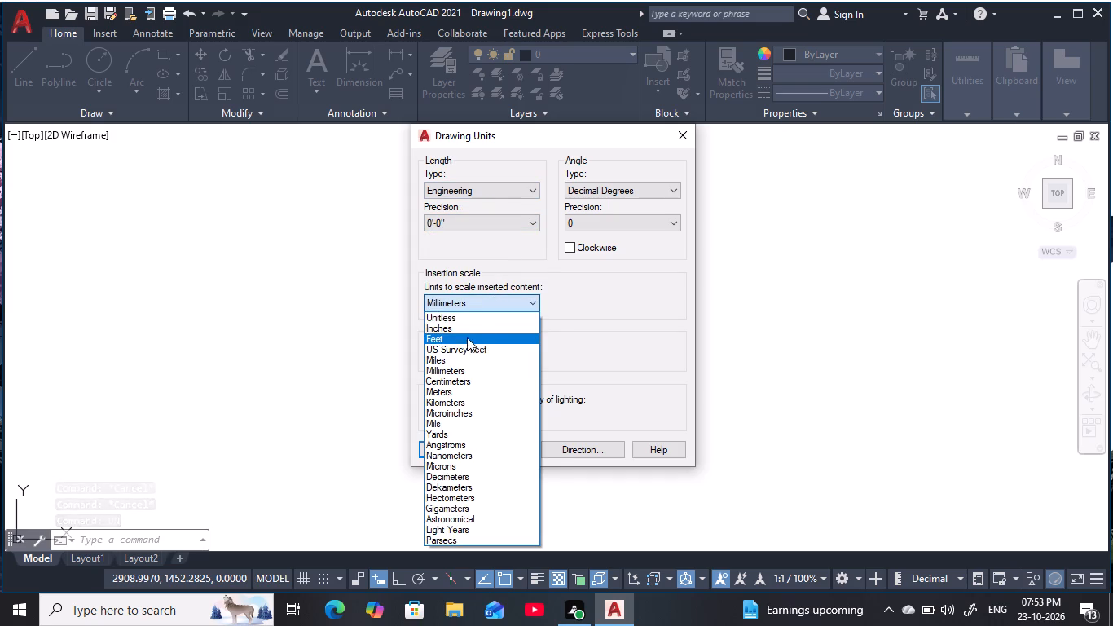
left_click(471, 329)
left_click(439, 447)
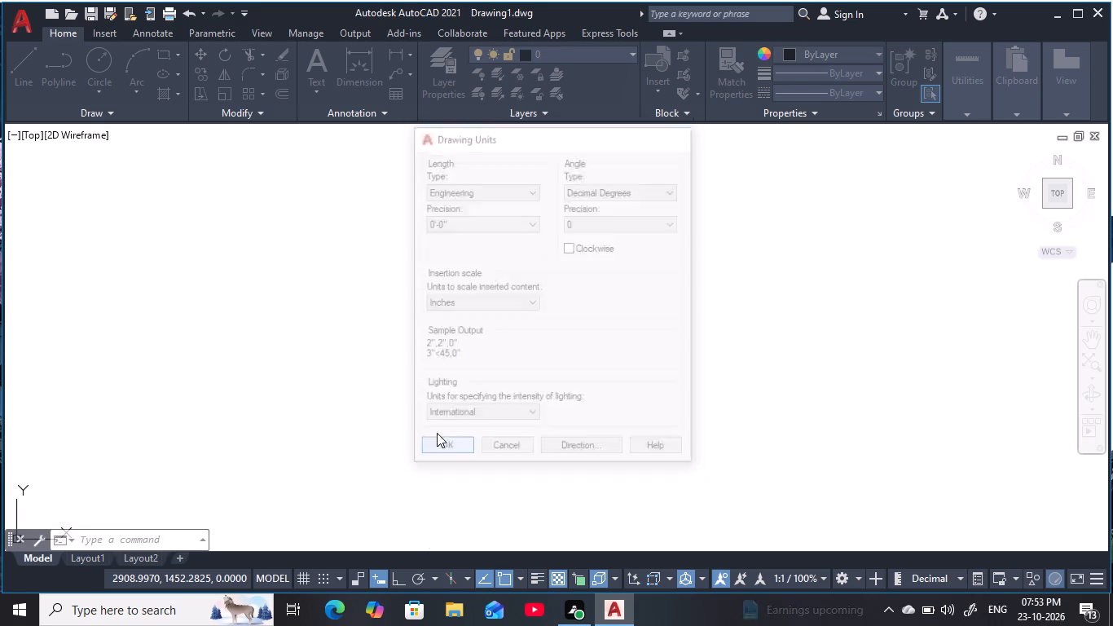
key("Escape")
key("Escape")
key("Escape")
key("Escape")
Modify the ISO-25 dimension style's primary units to Engineering format with 0'-0" precision.
key("d")
key("space")
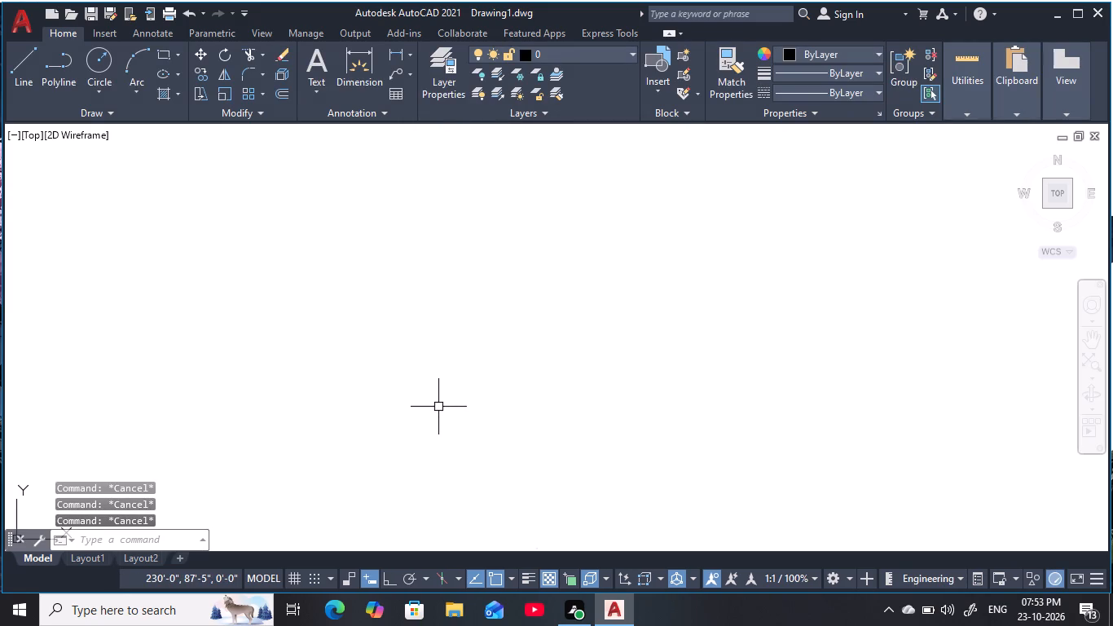
left_click(728, 268)
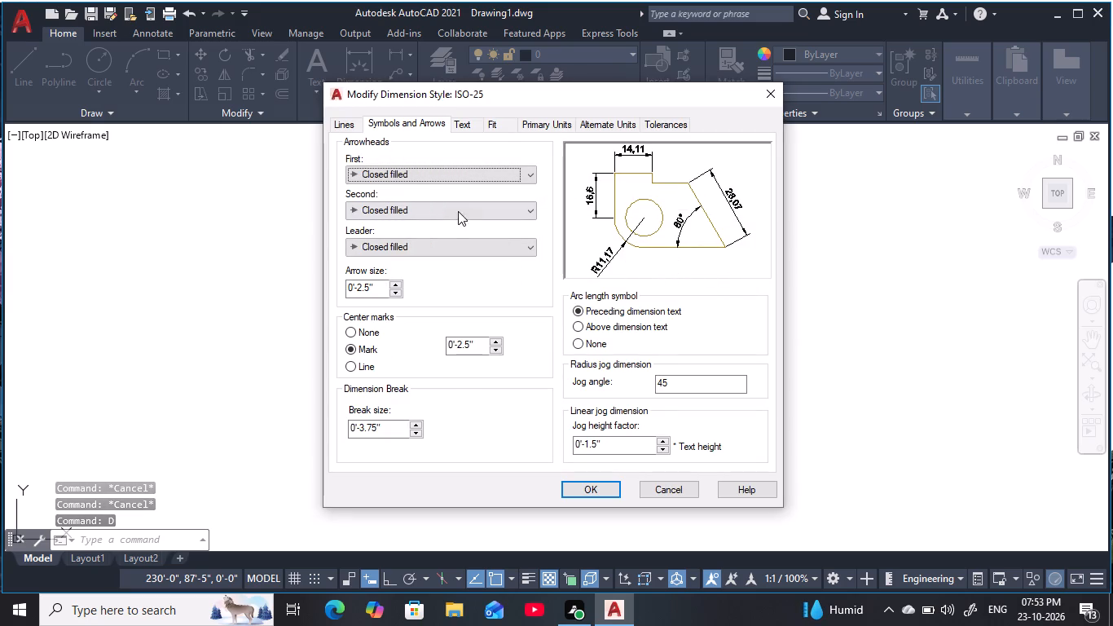
left_click(538, 131)
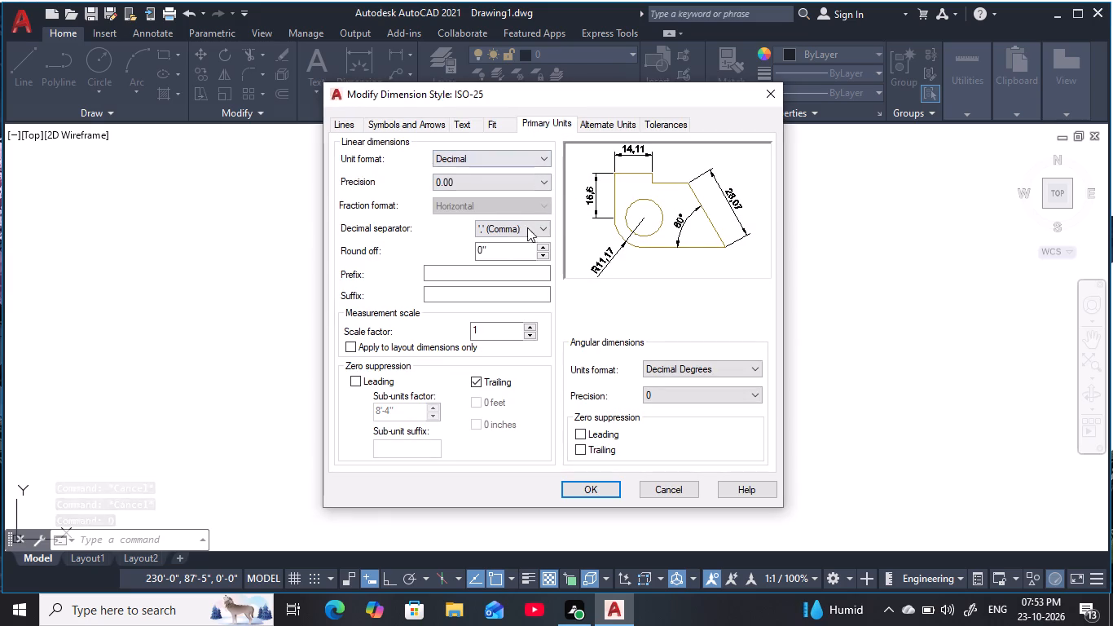
left_click(499, 159)
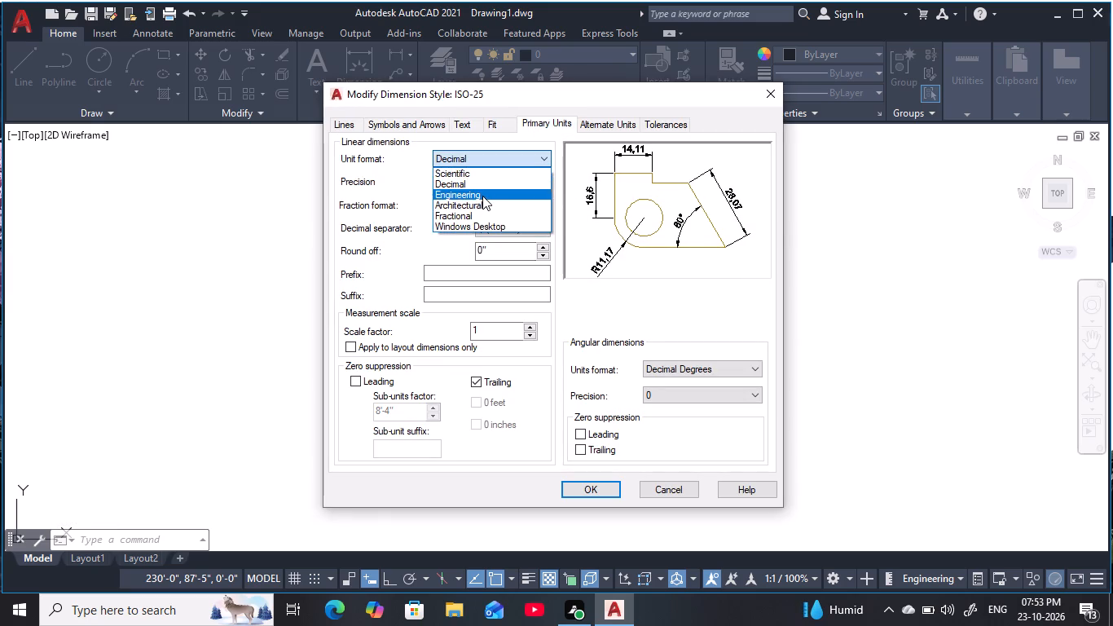
left_click(482, 196)
left_click(489, 181)
left_click(469, 197)
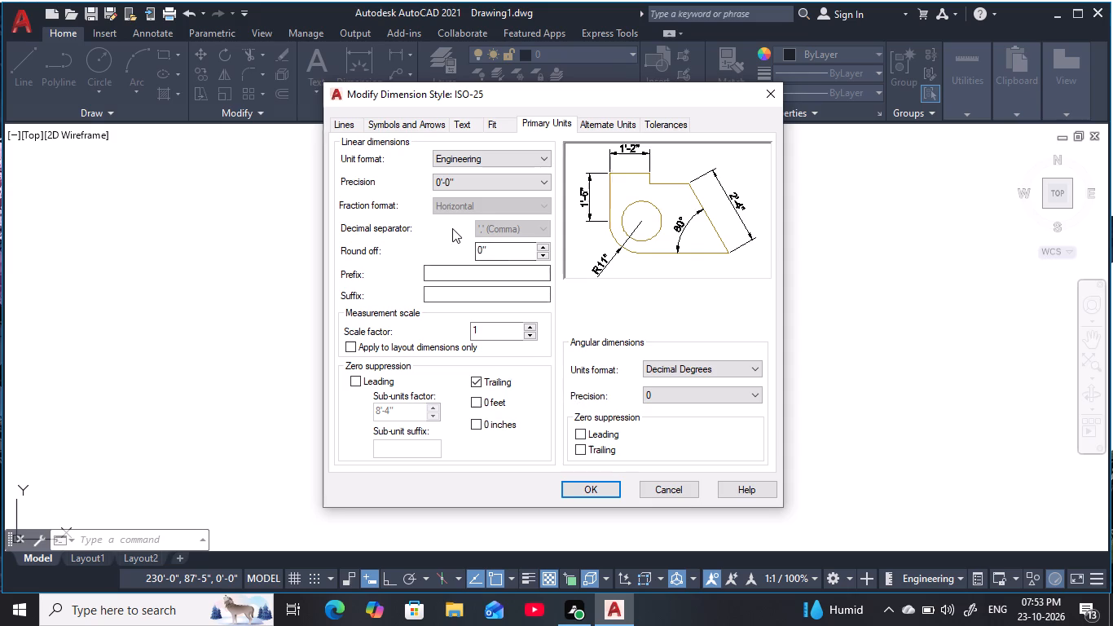
Set the ISO-25 dimension style's arrow size to 4.5 and text height to 9, and accept the changes.
left_click(422, 129)
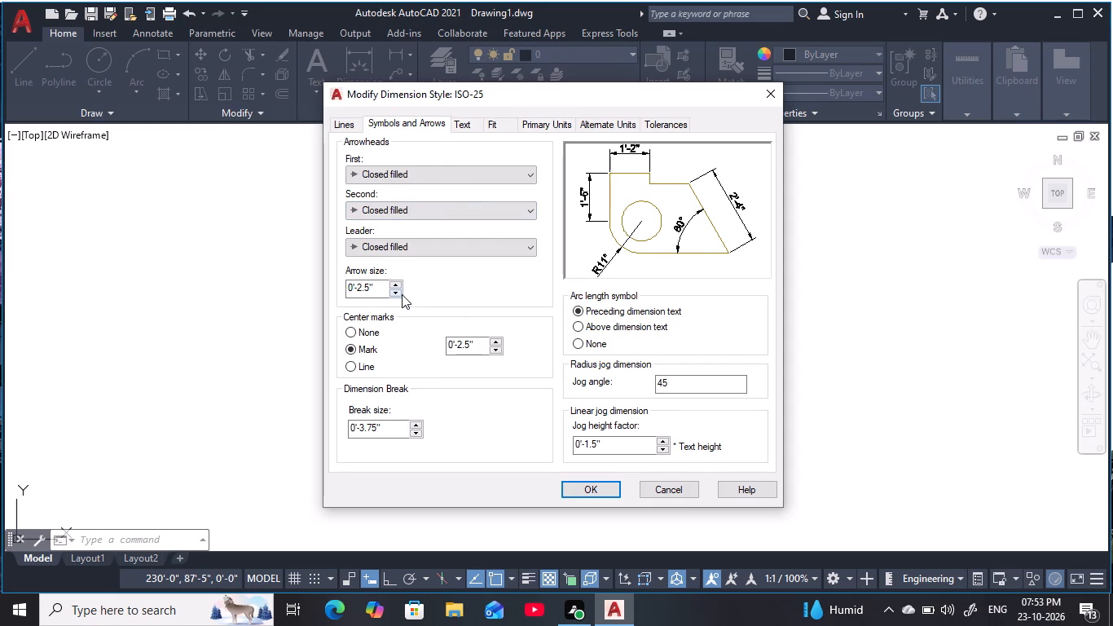
left_click_drag(384, 287, 328, 293)
key("4")
key("period")
key("5")
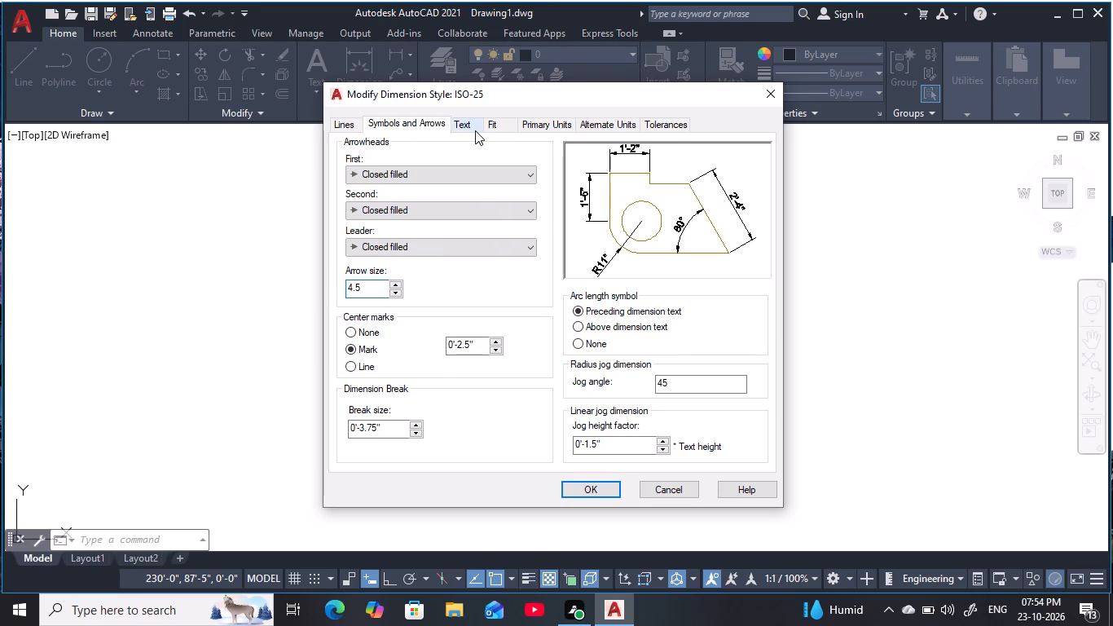
left_click(475, 130)
left_click_drag(526, 246, 445, 252)
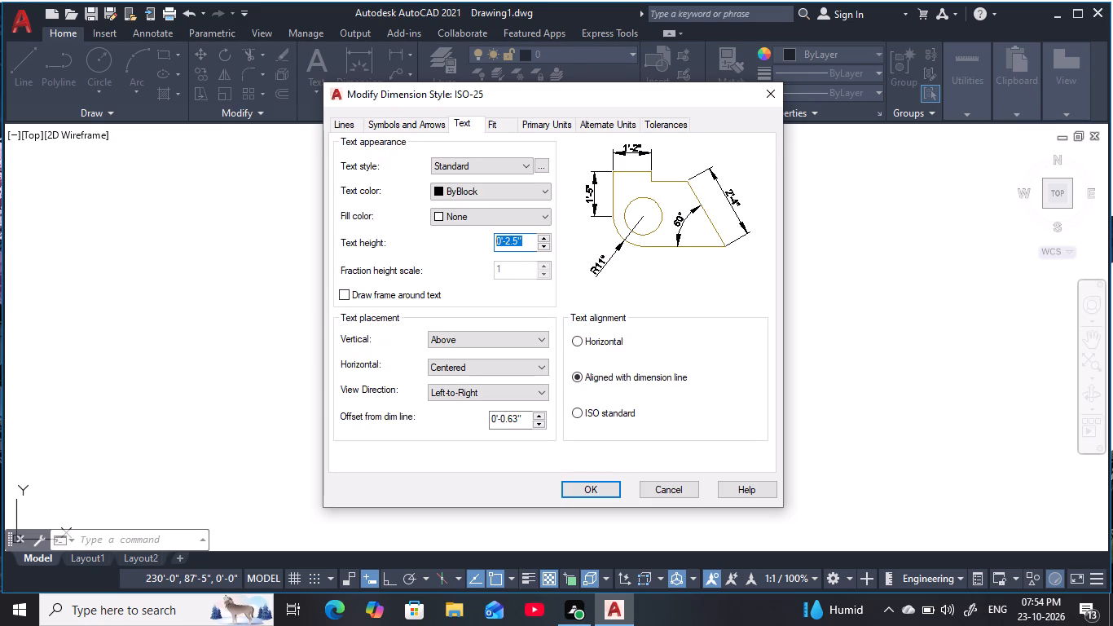
left_click_drag(445, 252, 442, 253)
key("9")
key("Return")
left_click(603, 486)
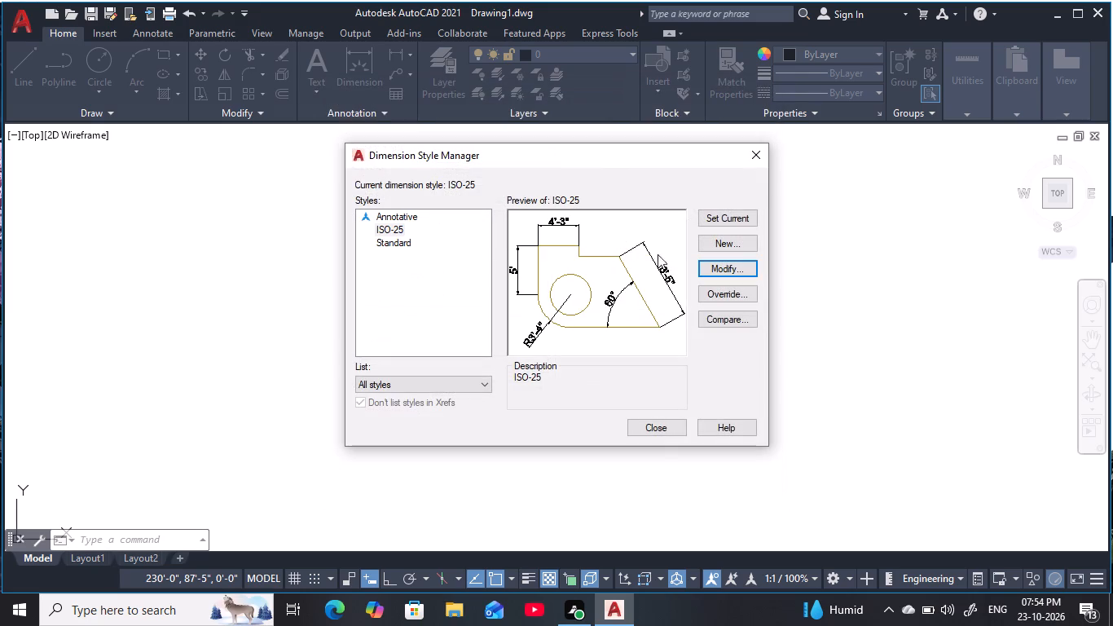
Make ISO-25 the current dimension style and close the Dimension Style Manager.
left_click(711, 216)
left_click(653, 430)
key("Escape")
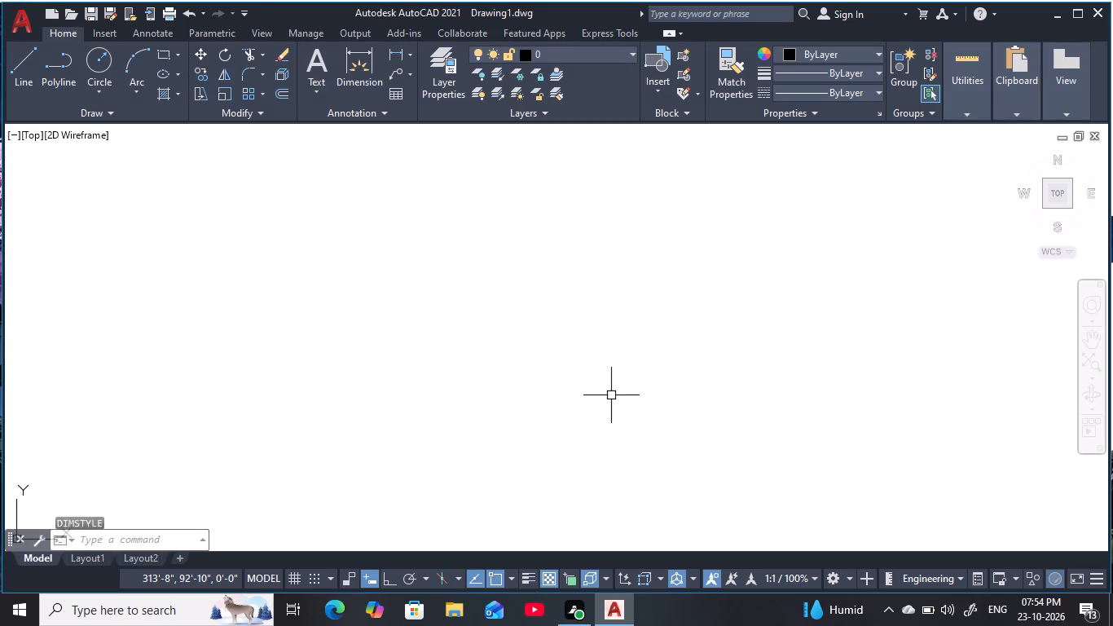
key("Escape")
key("Escape")
key("Escape")
key("Escape")
key("Escape")
key("Escape")
key("Escape")
key("Escape")
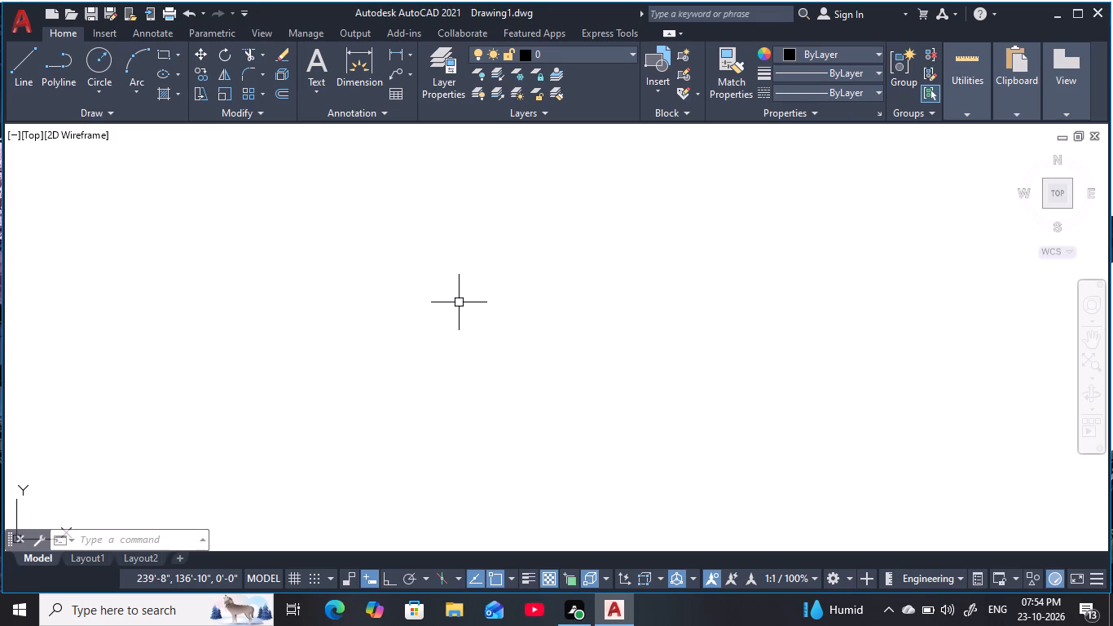
Draw one horizontal construction line across the empty drawing area.
key("Escape")
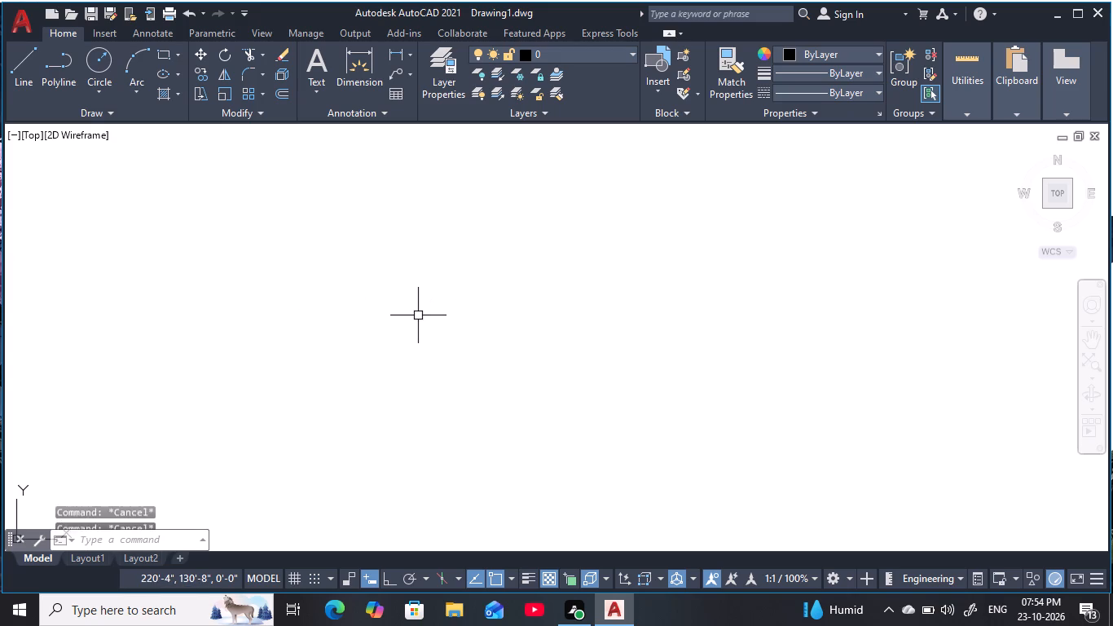
key("Escape")
key("x")
key("l")
key("space")
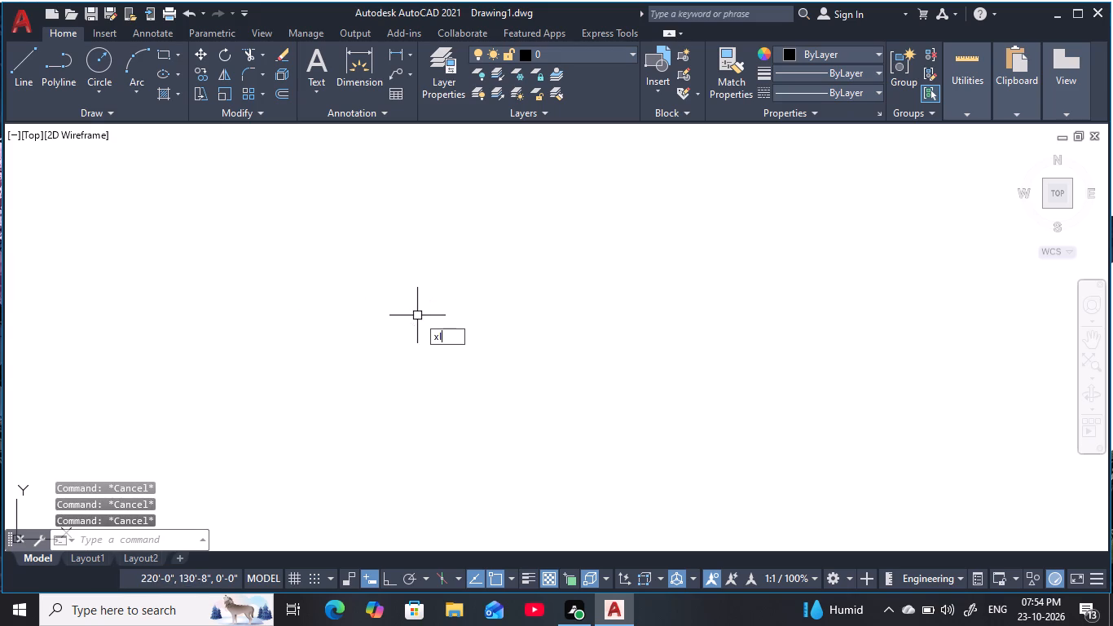
type("h")
key("space")
left_click(446, 245)
key("Escape")
key("Escape")
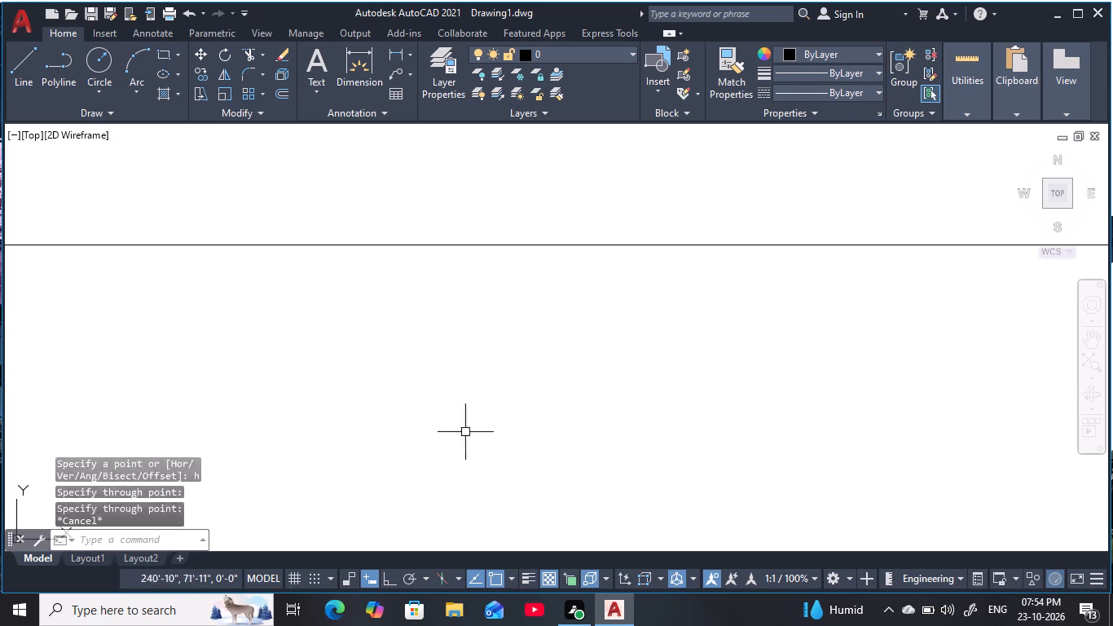
key("Escape")
key("Escape")
key("Escape")
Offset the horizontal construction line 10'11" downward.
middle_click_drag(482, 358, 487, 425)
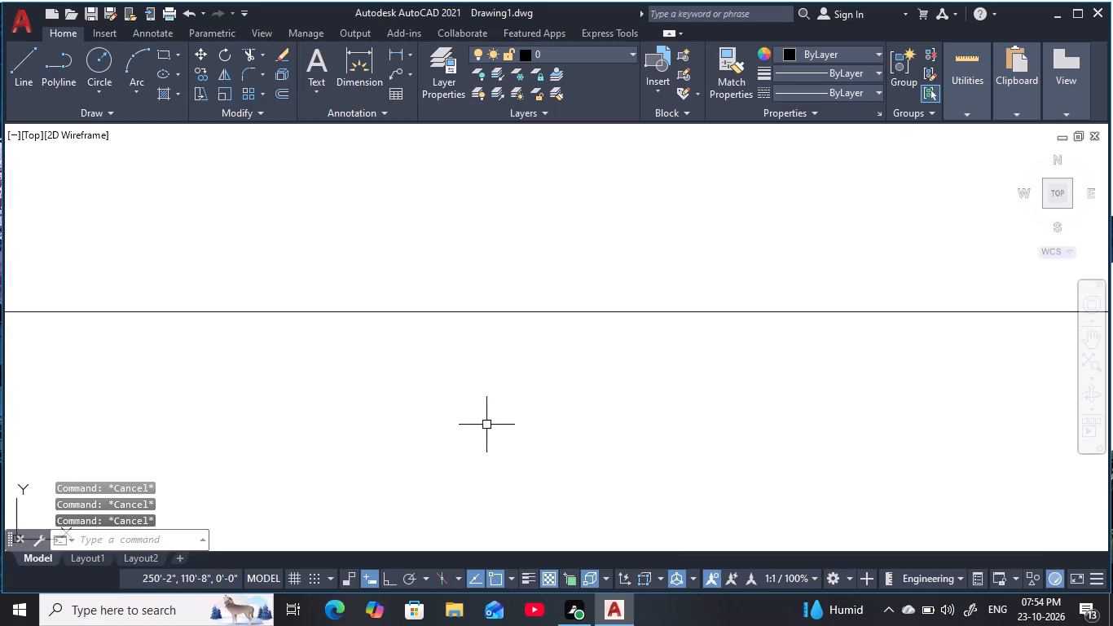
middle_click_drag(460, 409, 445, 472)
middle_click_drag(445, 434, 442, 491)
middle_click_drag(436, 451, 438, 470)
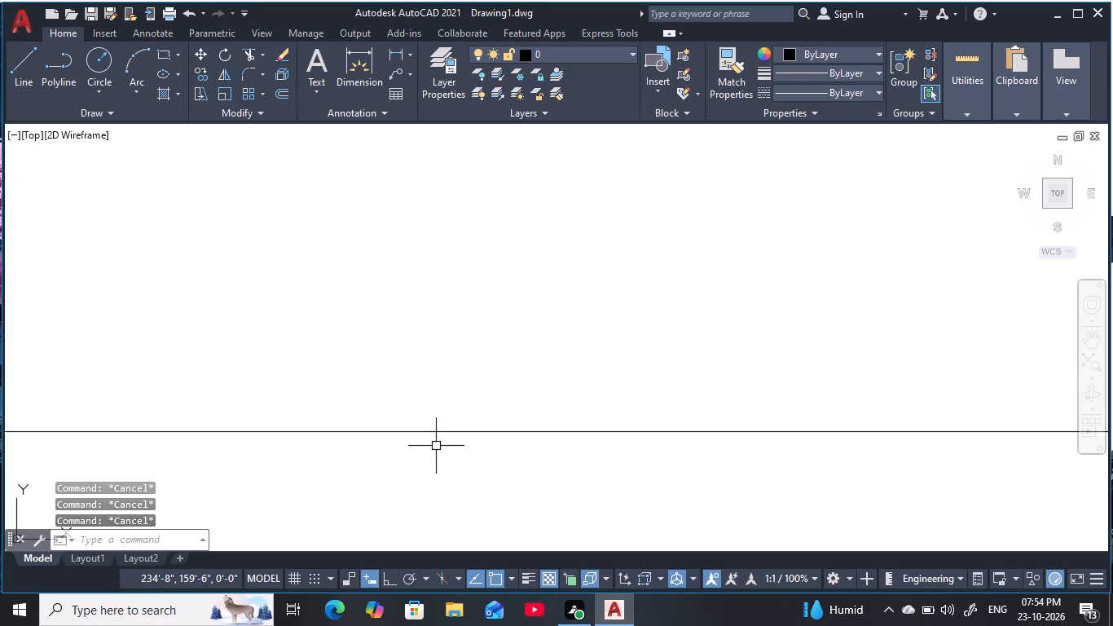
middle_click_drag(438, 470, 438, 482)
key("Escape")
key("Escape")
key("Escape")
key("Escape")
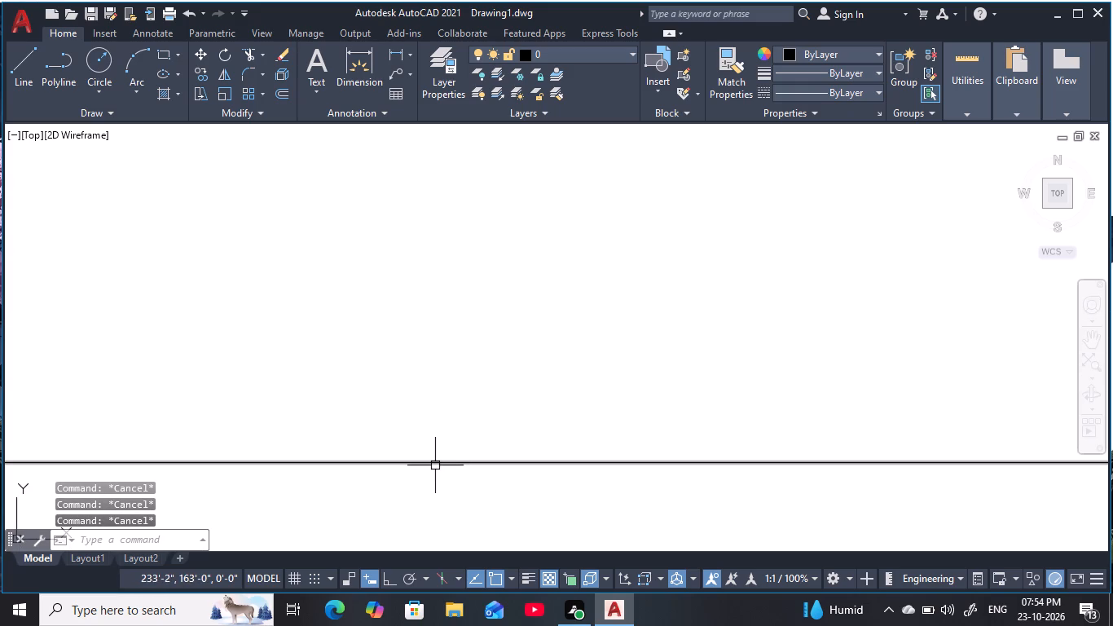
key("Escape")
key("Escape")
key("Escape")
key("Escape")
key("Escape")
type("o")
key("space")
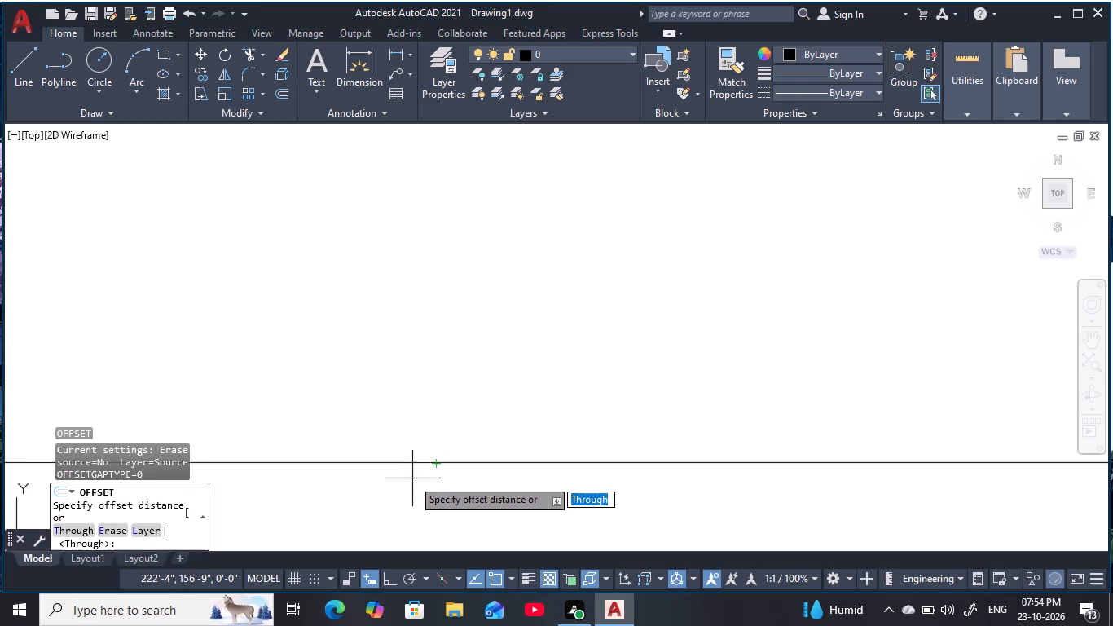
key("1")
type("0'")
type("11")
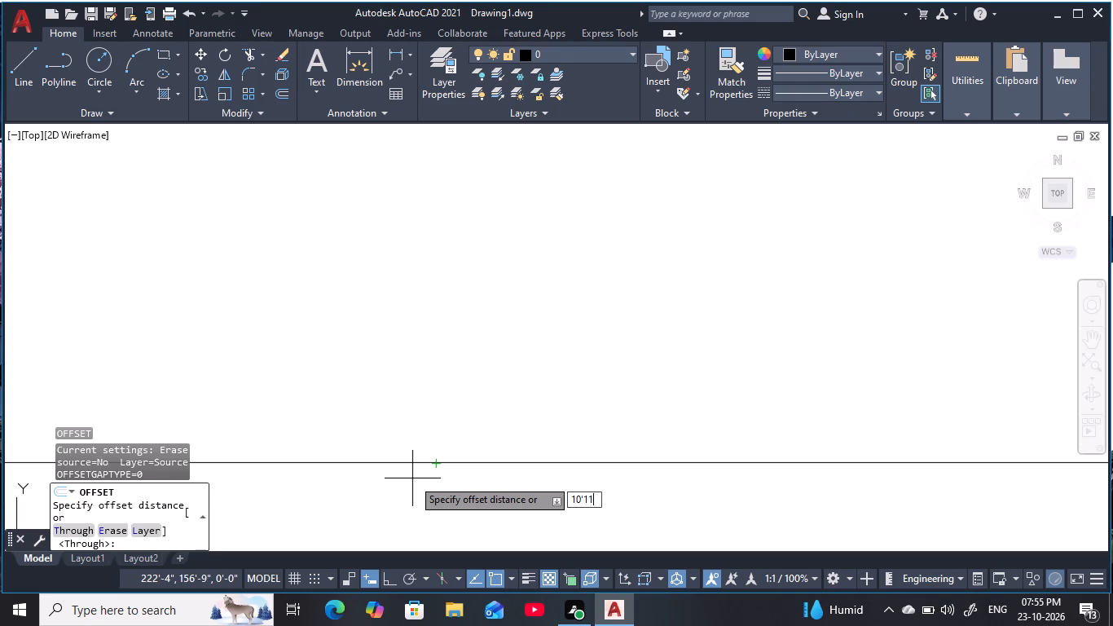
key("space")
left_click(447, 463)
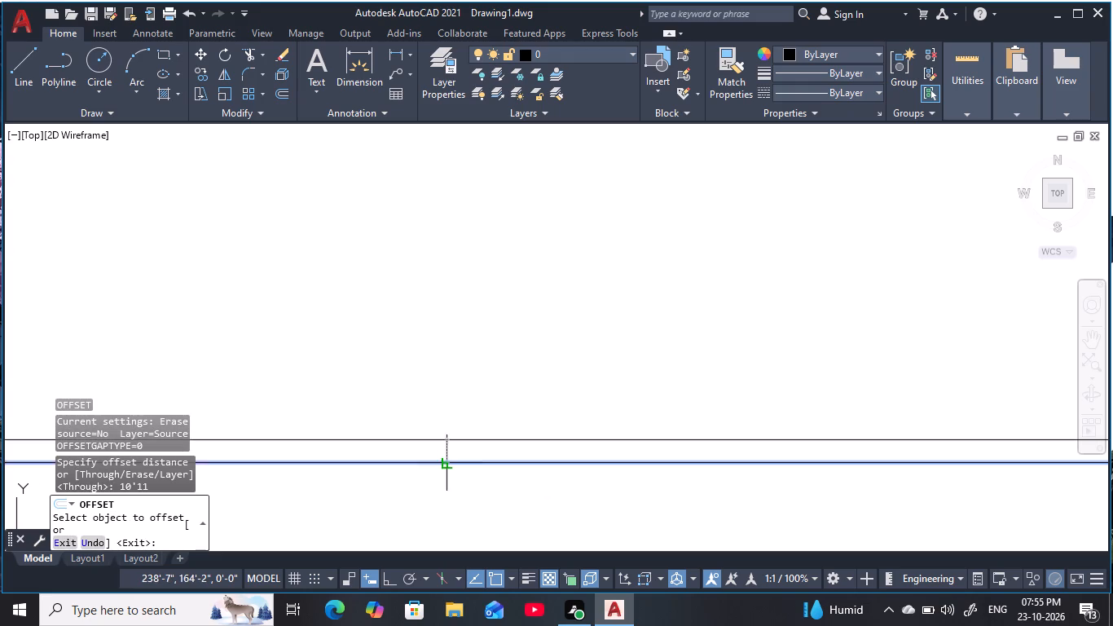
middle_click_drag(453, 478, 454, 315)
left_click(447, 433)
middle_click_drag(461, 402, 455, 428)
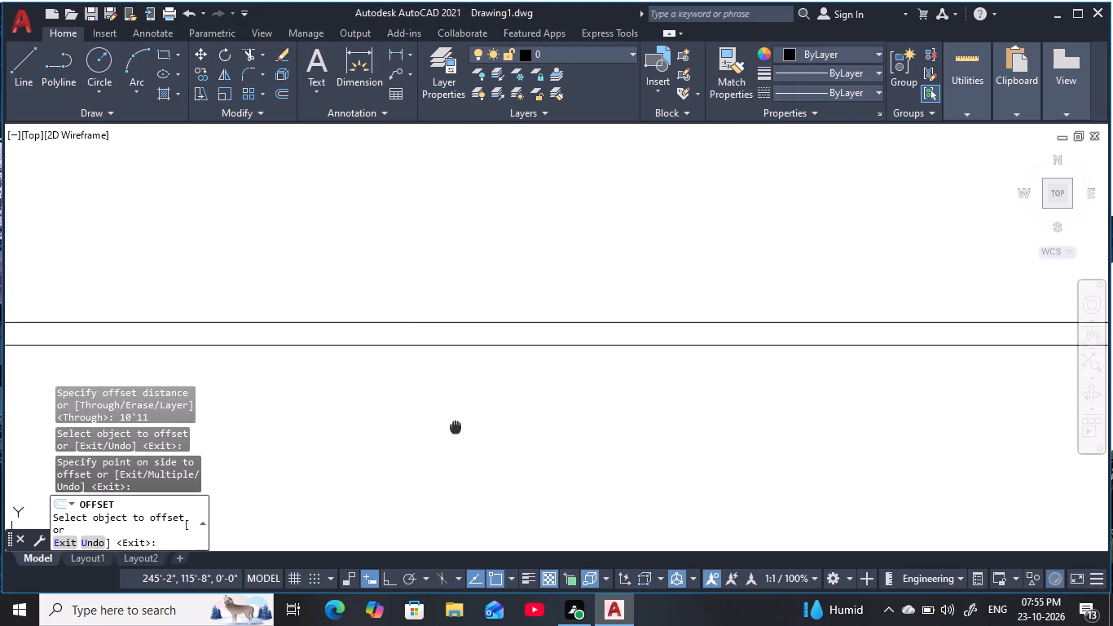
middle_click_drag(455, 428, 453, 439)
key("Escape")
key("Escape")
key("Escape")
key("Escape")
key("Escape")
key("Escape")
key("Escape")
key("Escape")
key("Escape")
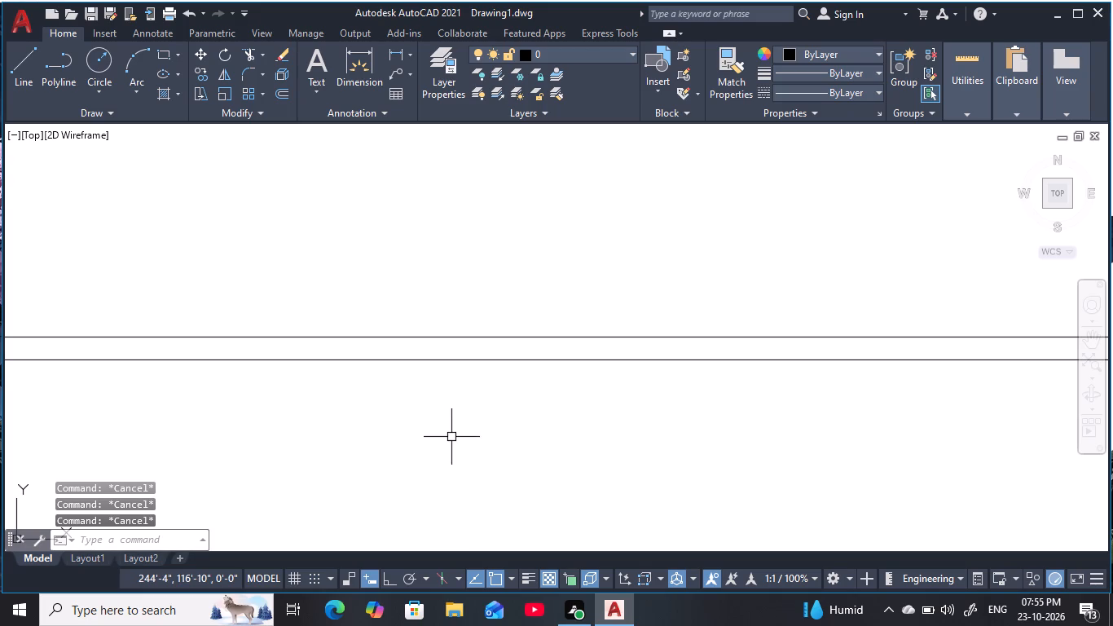
Offset the upper horizontal construction line 9" upward to form a wall thickness.
type("o 9")
key("space")
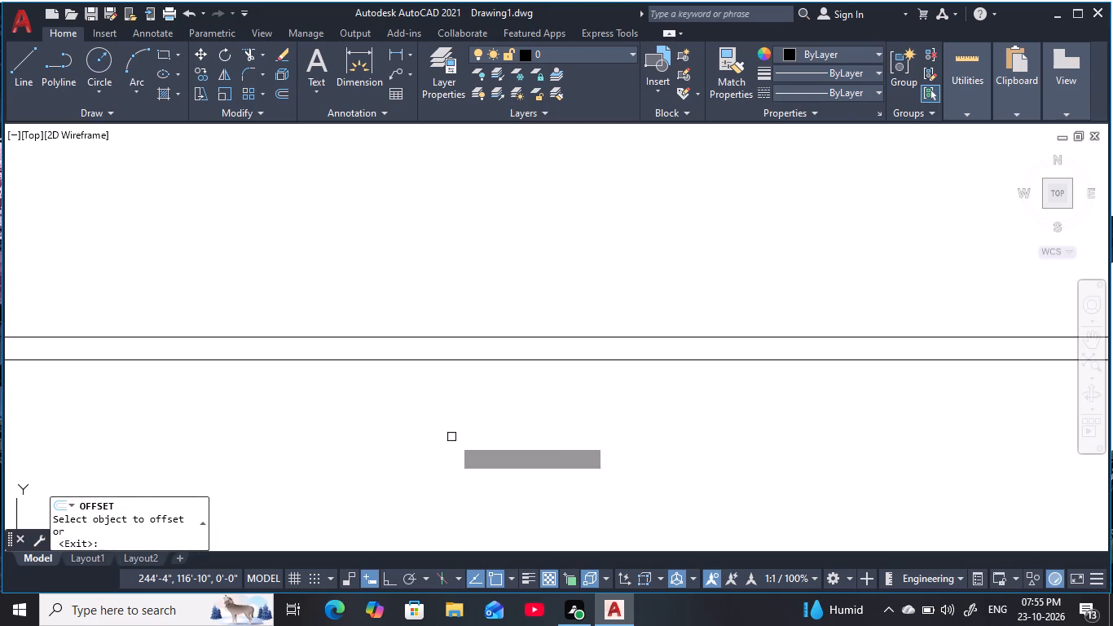
left_click(459, 337)
left_click(459, 296)
key("Escape")
key("Escape")
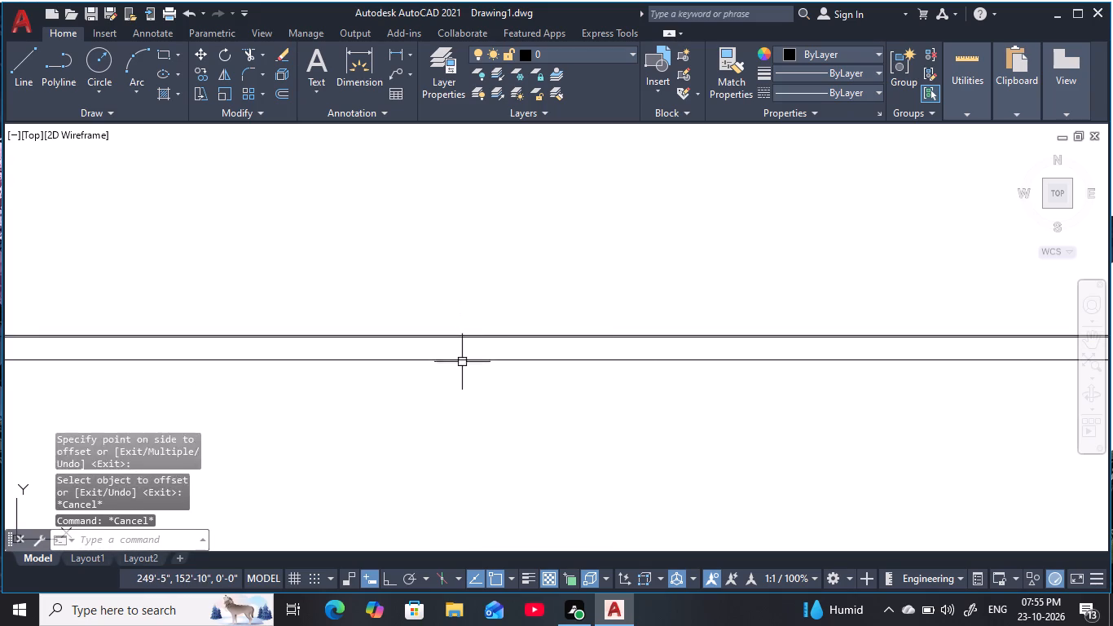
key("Escape")
key("Escape")
key("Escape")
key("Escape")
key("Escape")
key("Escape")
key("Escape")
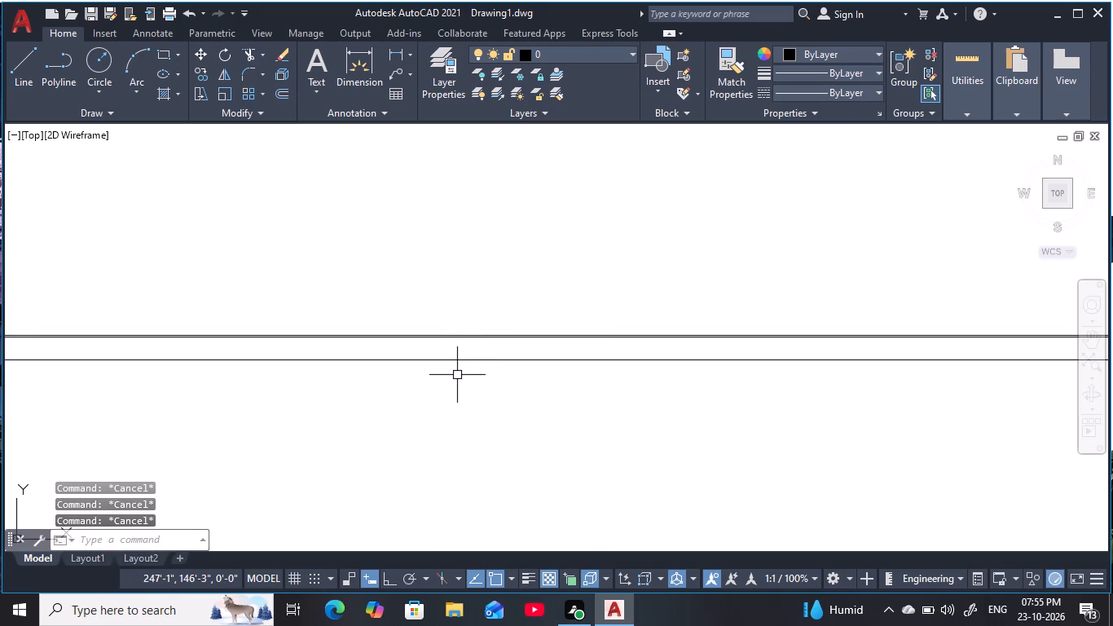
Draw one vertical construction line crossing the horizontal lines on the left part of the drawing.
type("xl")
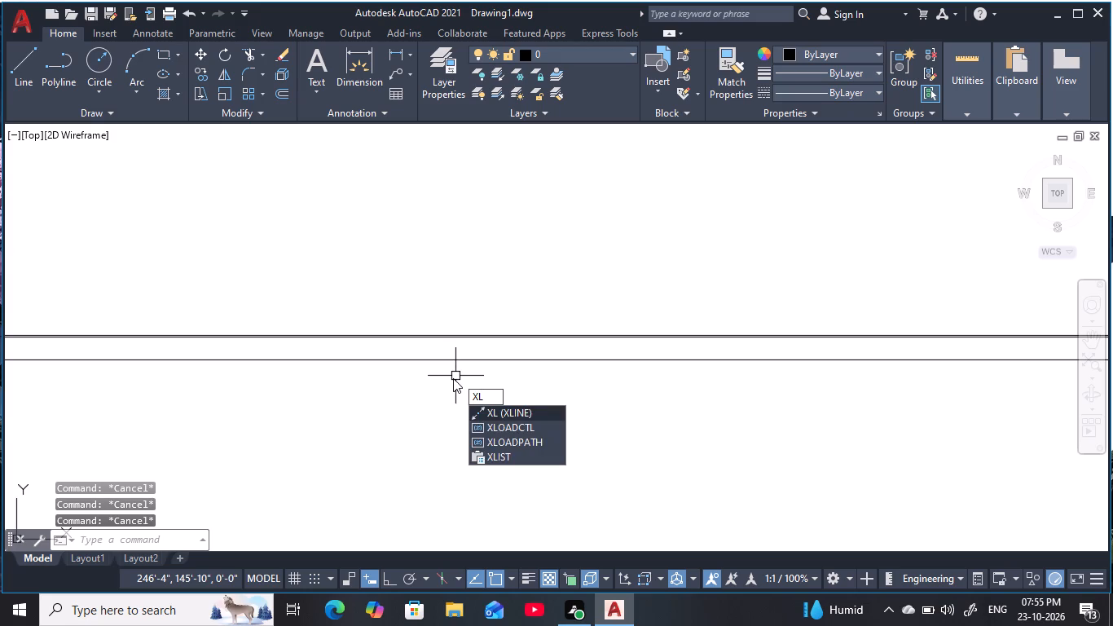
key("space")
key("v")
key("space")
left_click(319, 372)
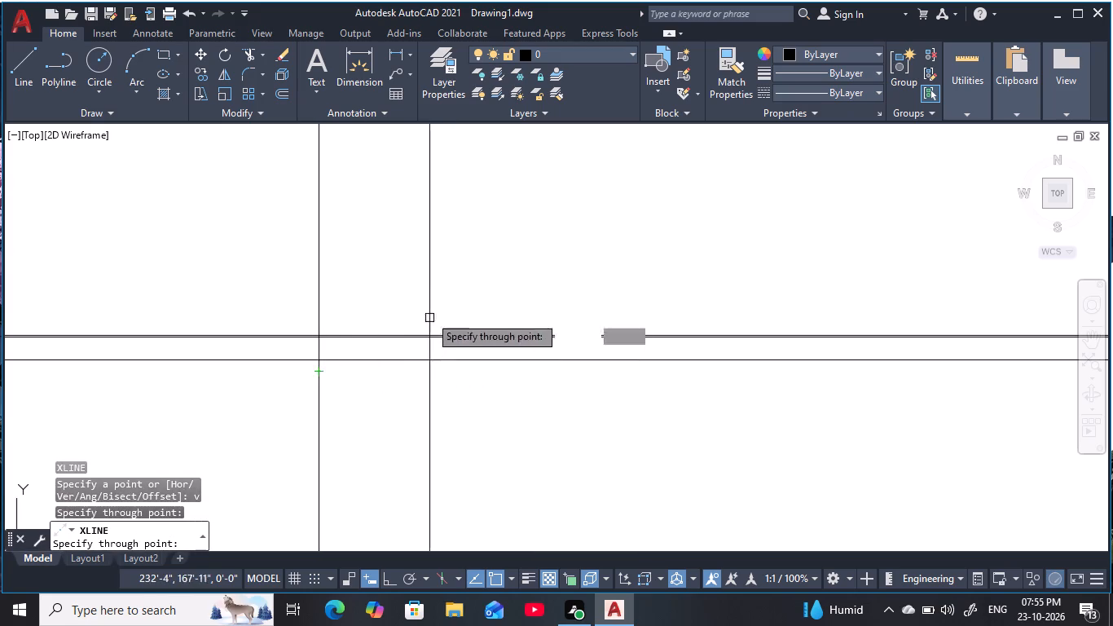
key("Escape")
key("Escape")
key("Escape")
key("Escape")
key("Escape")
key("Escape")
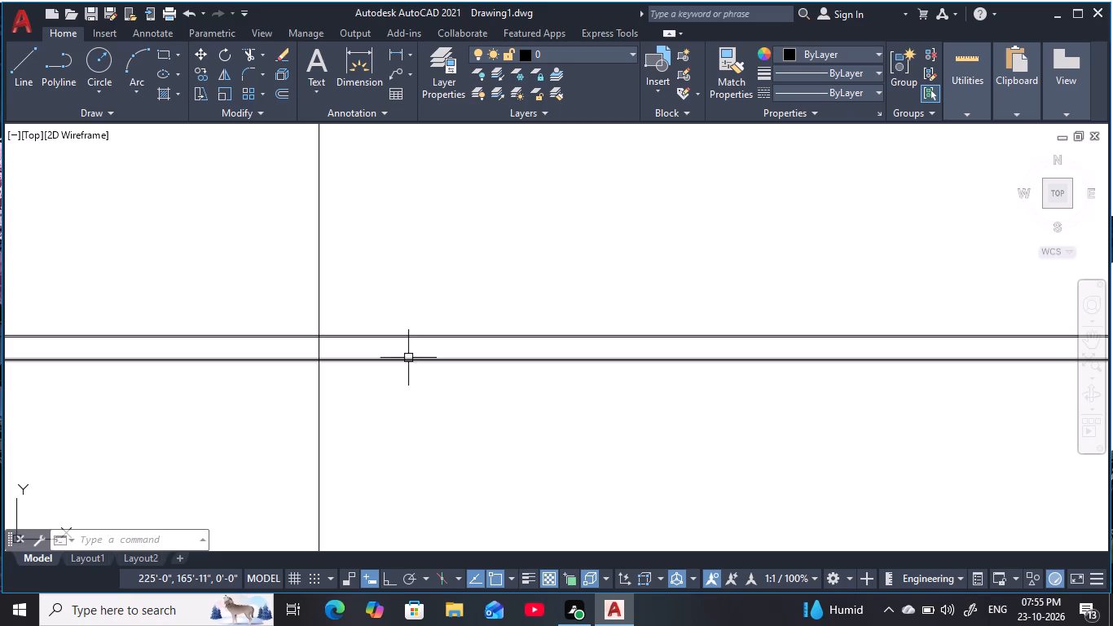
key("Escape")
key("Escape")
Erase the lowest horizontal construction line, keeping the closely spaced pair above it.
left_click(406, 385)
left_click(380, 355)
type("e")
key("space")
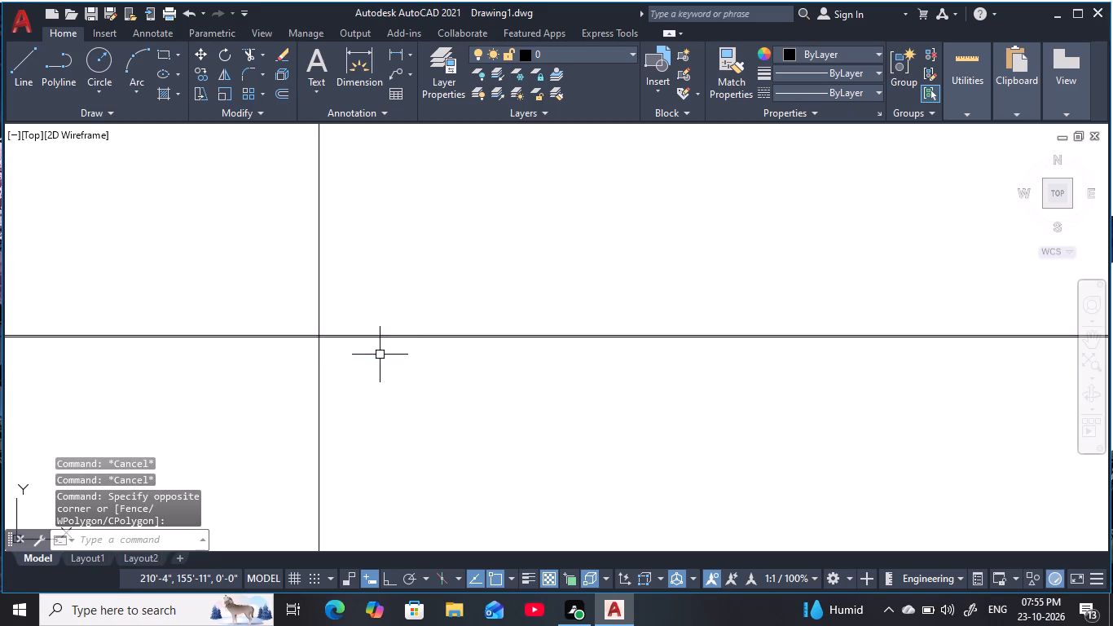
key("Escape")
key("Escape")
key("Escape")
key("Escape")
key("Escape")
Offset the lower line of the 9" wall pair 9'9" downward.
type("o")
key("space")
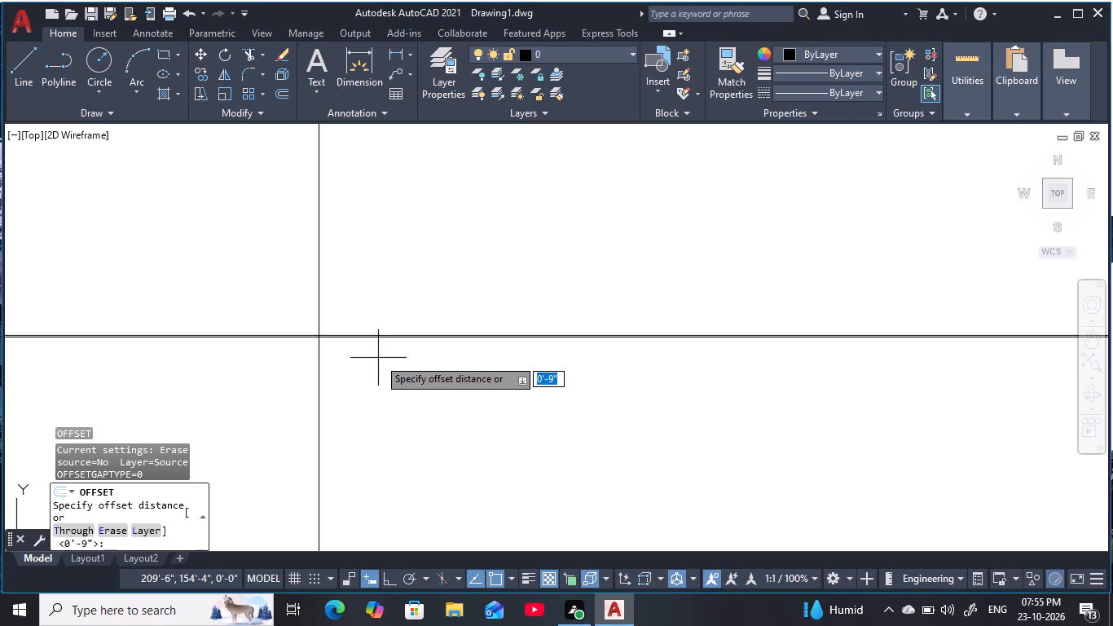
type("9'9")
key("space")
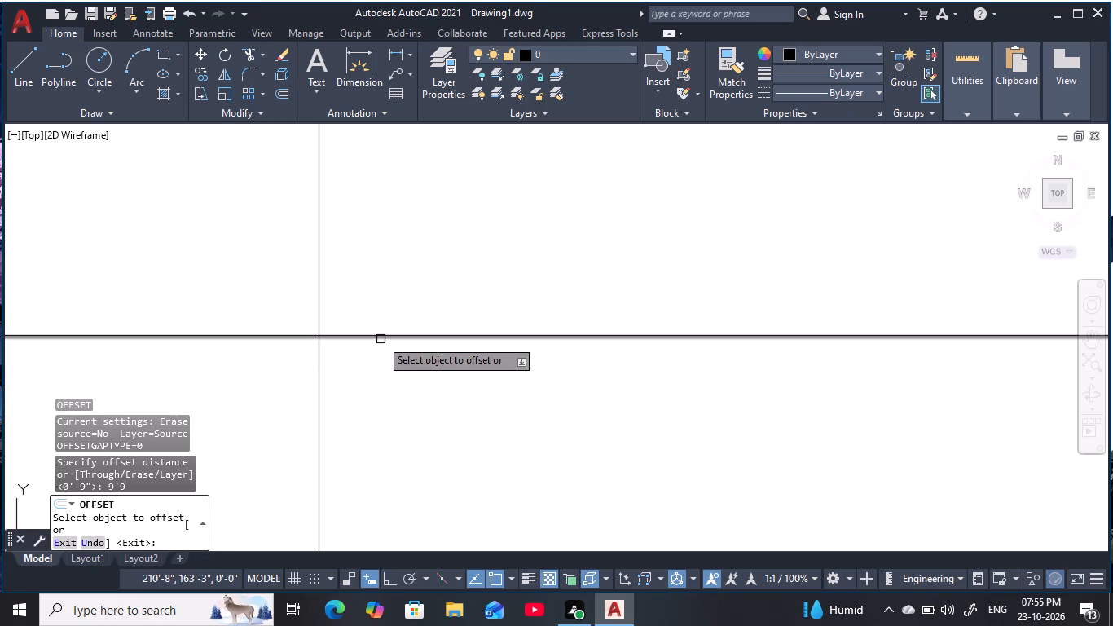
scroll(381, 339, "up", 2)
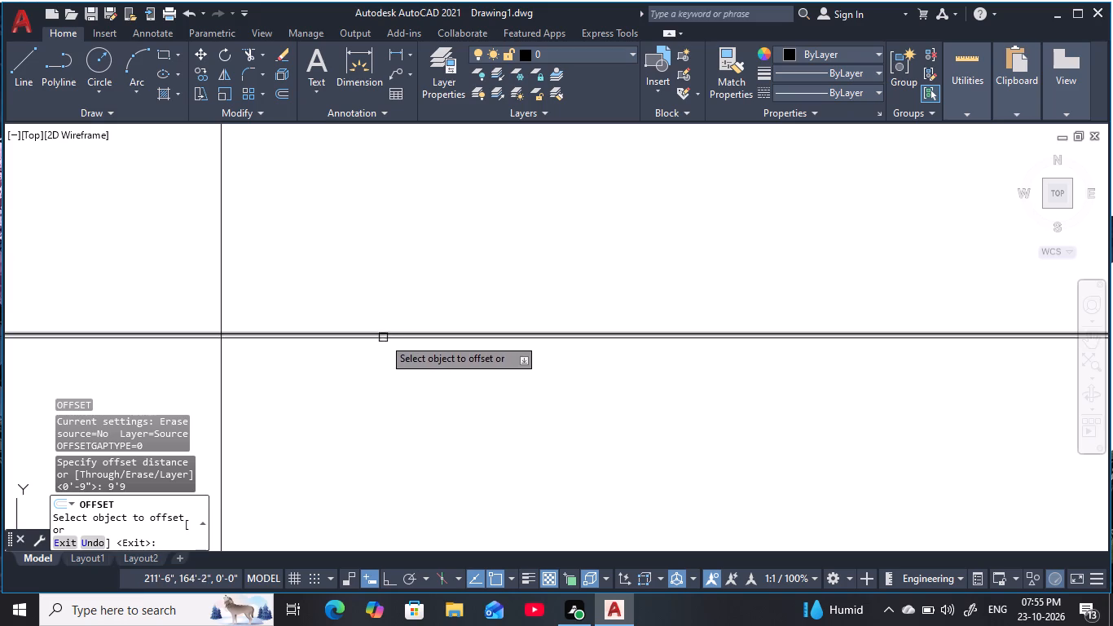
left_click(383, 338)
middle_click_drag(378, 417, 385, 320)
left_click(367, 380)
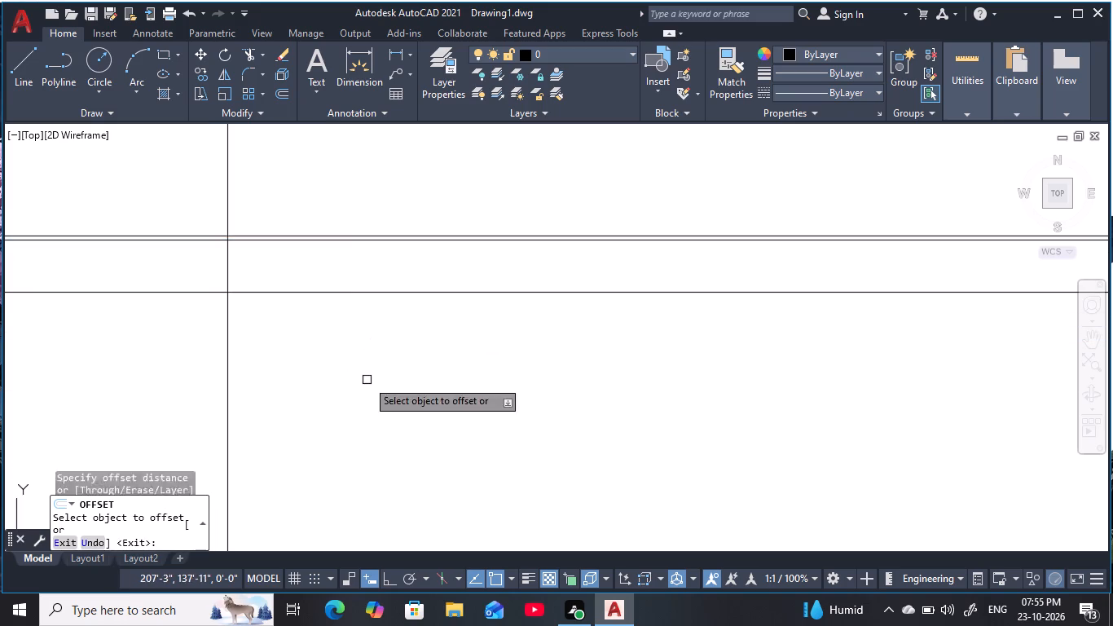
key("Escape")
key("Escape")
key("Escape")
key("Escape")
key("Escape")
key("Escape")
Offset the lowest horizontal construction line 5" downward to form an inner wall thickness.
type("o")
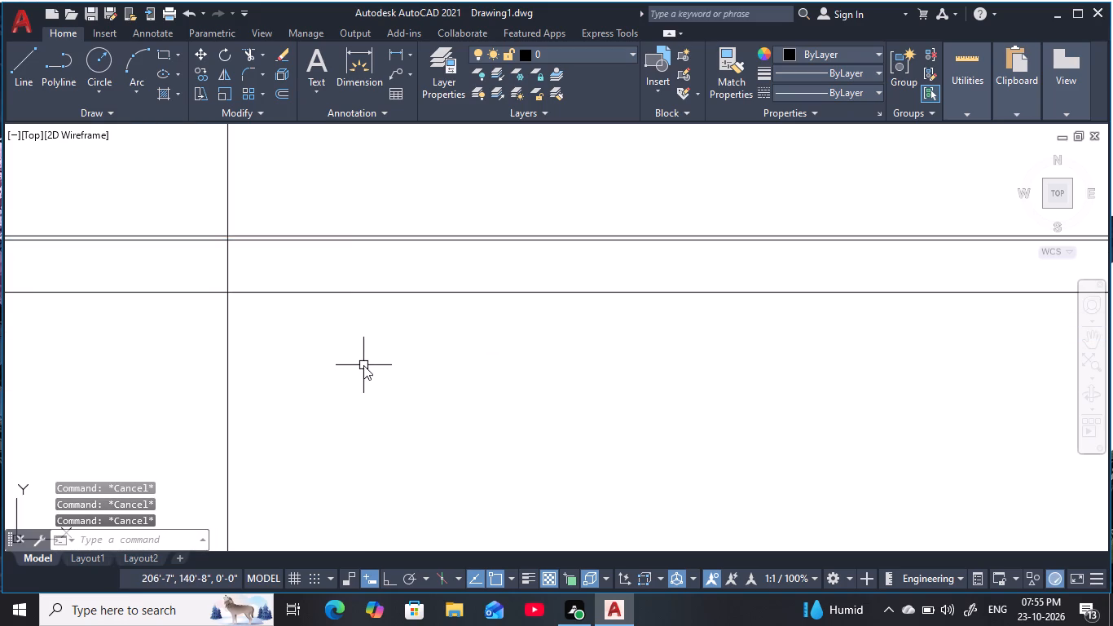
key("space")
type("5")
key("space")
left_click(361, 294)
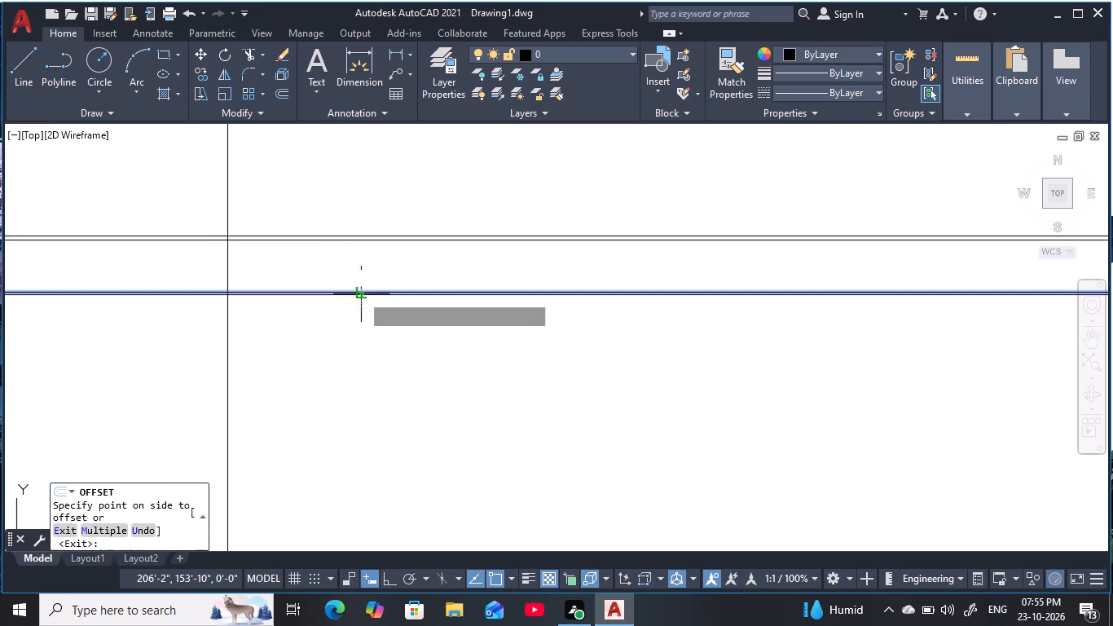
left_click(363, 373)
middle_click_drag(373, 350, 389, 348)
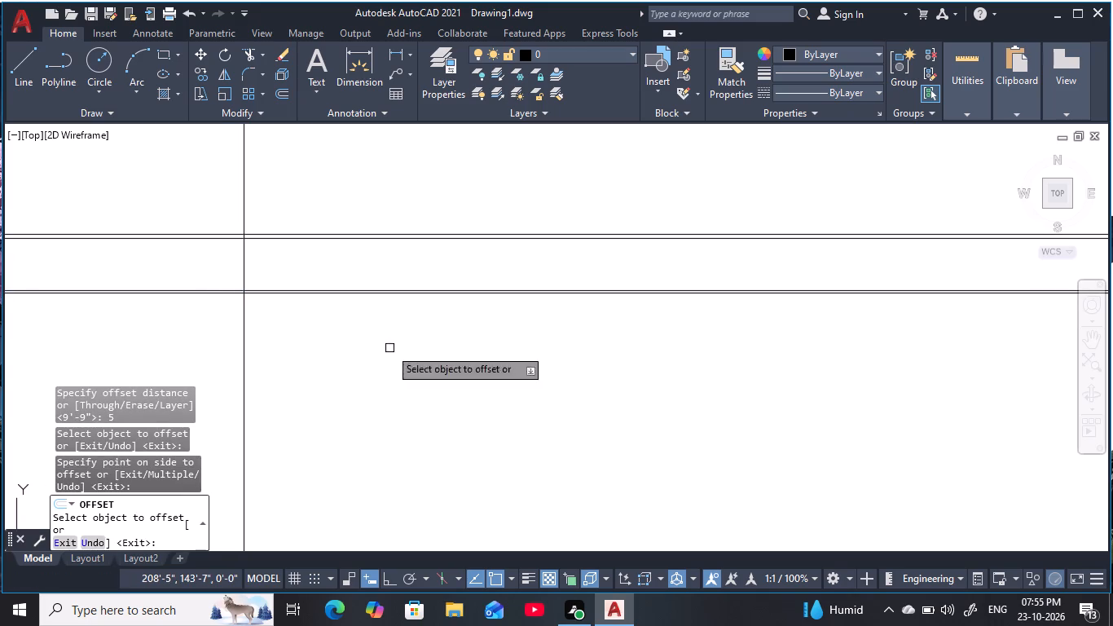
key("Escape")
key("Escape")
key("Escape")
key("Escape")
key("Escape")
key("Escape")
key("Escape")
key("Escape")
key("Escape")
key("Escape")
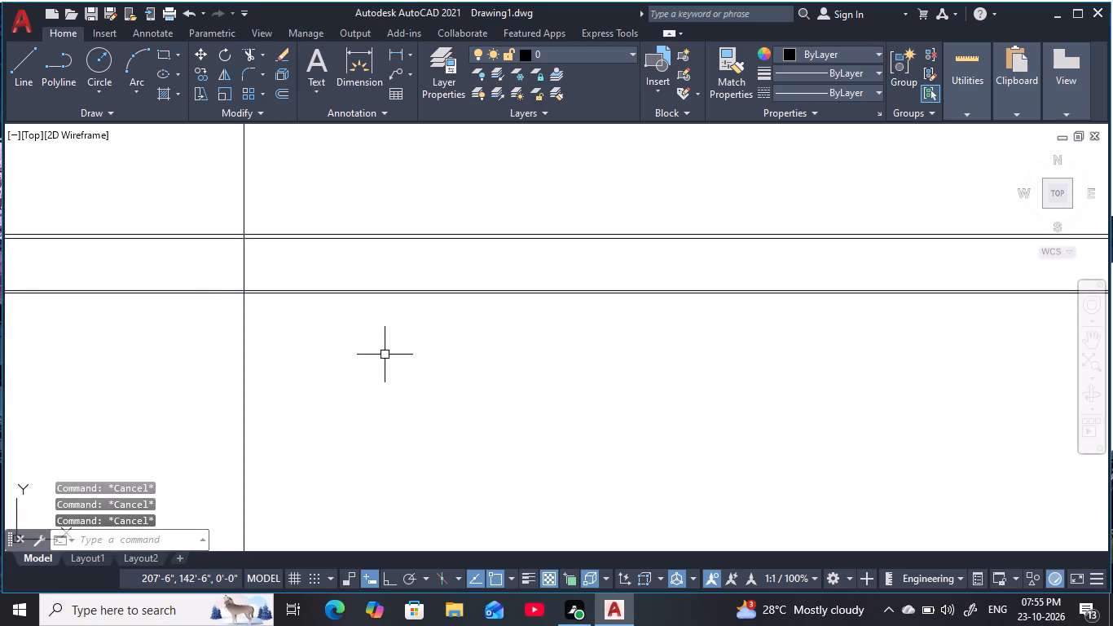
key("Escape")
key("Escape")
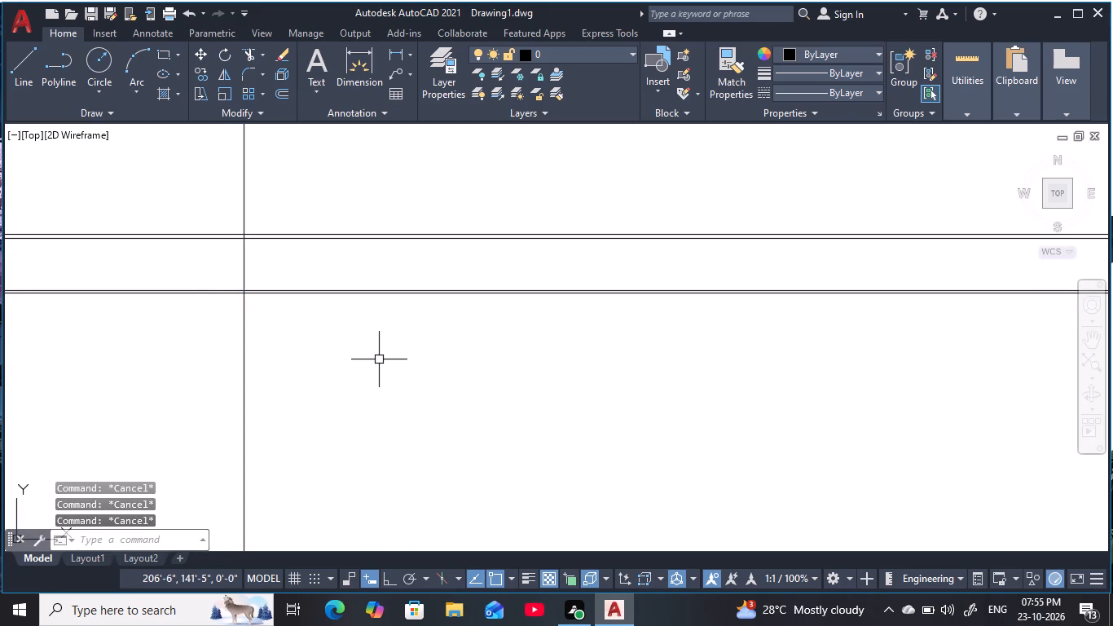
key("Escape")
Offset the lower line of the 5" wall pair 17' downward.
type("o")
key("space")
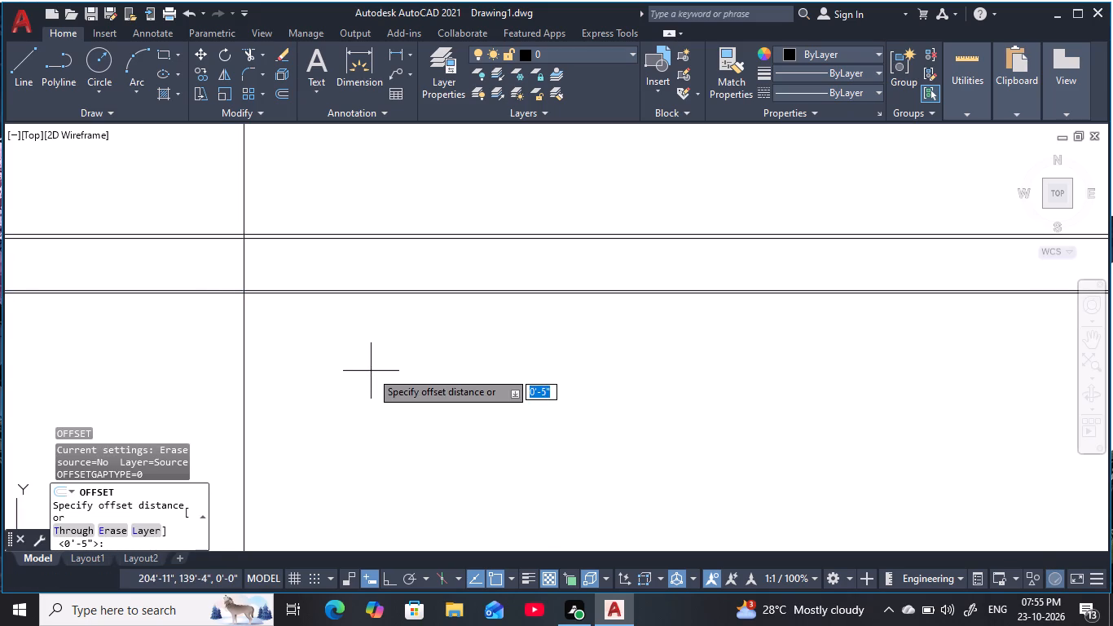
key("1")
type("7'")
key("space")
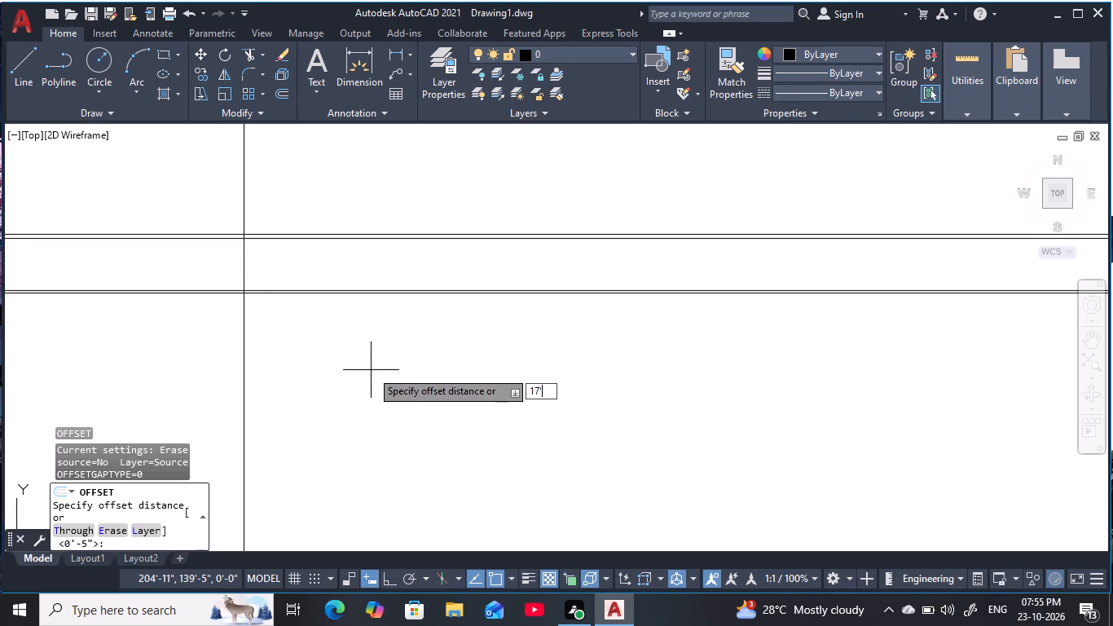
left_click(372, 294)
left_click(365, 424)
key("Escape")
middle_click_drag(380, 406, 389, 375)
key("Escape")
key("Escape")
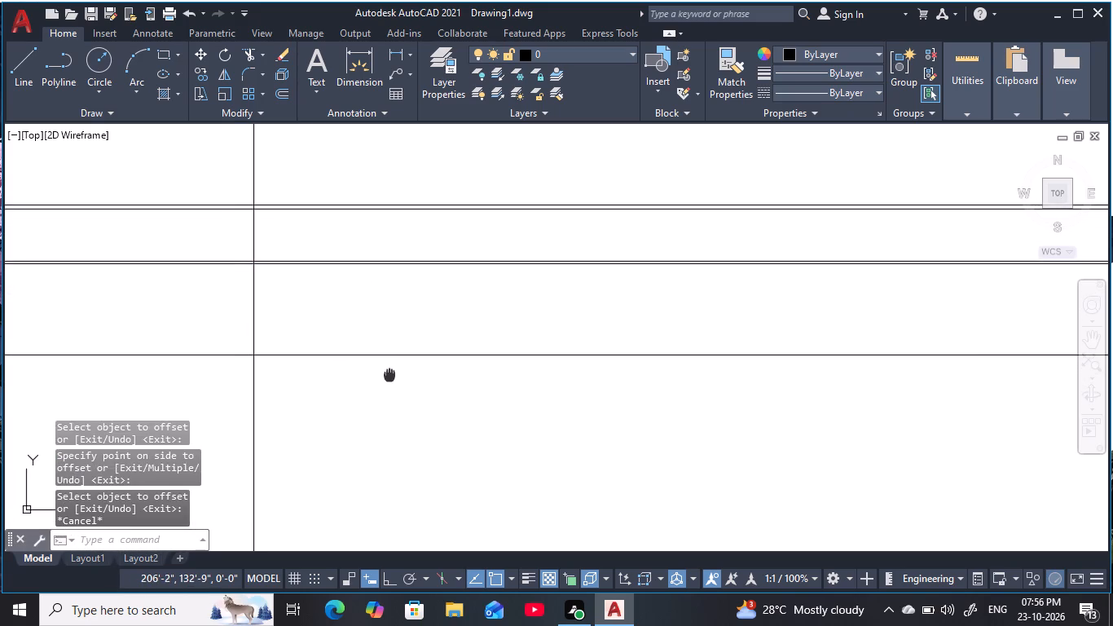
key("Escape")
Offset the lowest horizontal construction line 5" downward to form another inner wall pair.
key("o")
key("space")
key("5")
key("space")
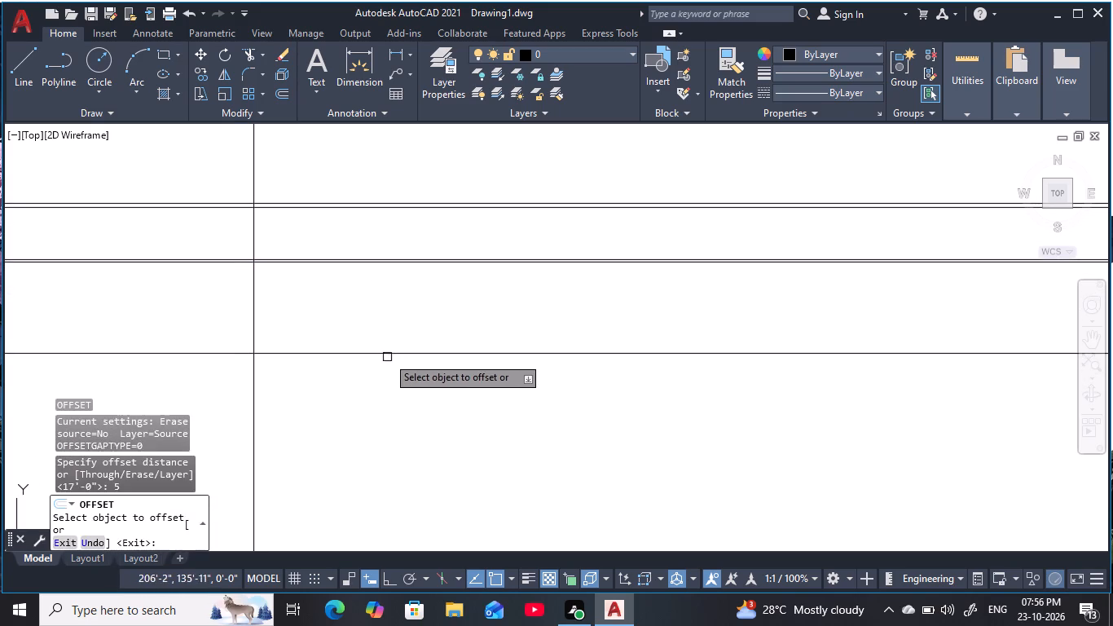
left_click(386, 352)
left_click(389, 443)
middle_click_drag(403, 399, 404, 382)
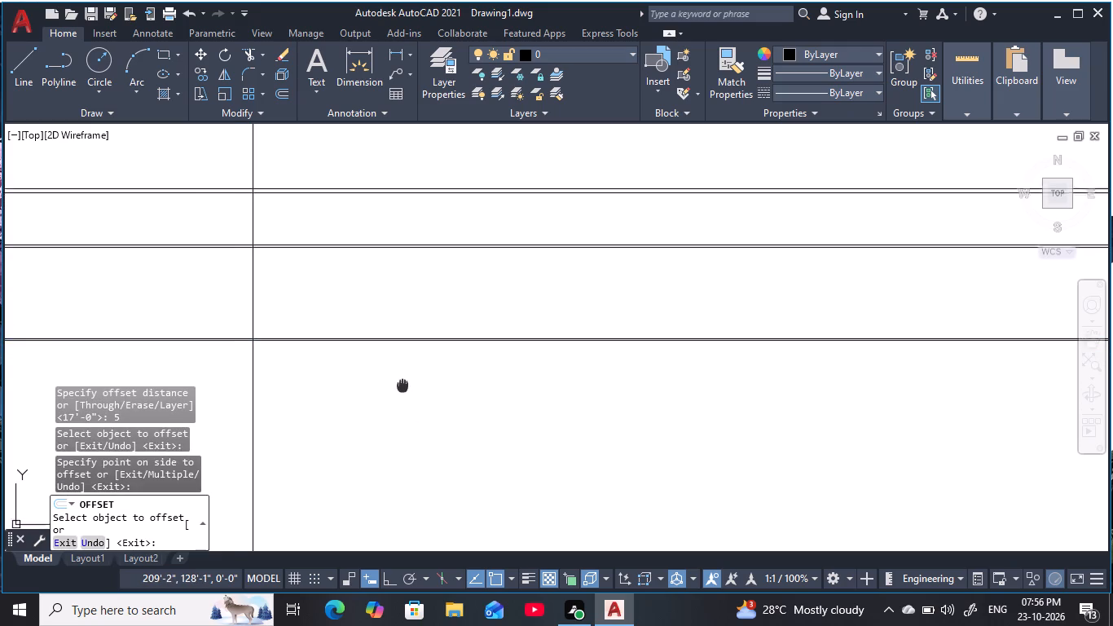
middle_click_drag(404, 382, 406, 373)
key("Escape")
key("Escape")
key("Escape")
key("Escape")
key("Escape")
key("Escape")
key("Escape")
key("Escape")
key("Escape")
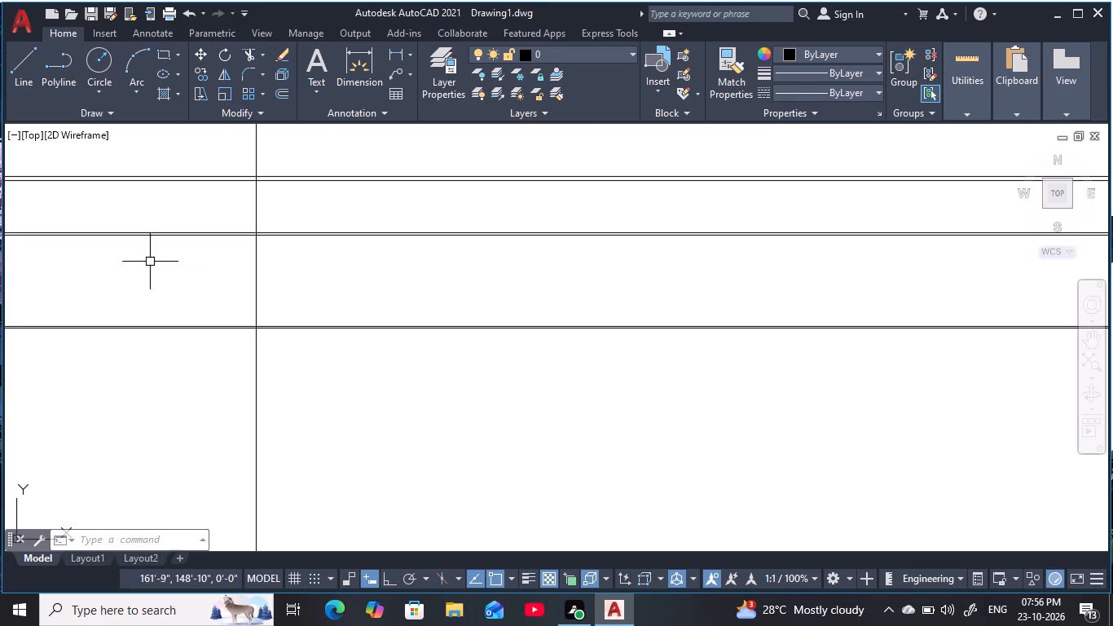
key("Escape")
key("Escape")
key("Escape")
key("Escape")
key("Escape")
Offset the lower line of the lowest 5" wall pair 20'5" downward.
key("o")
key("space")
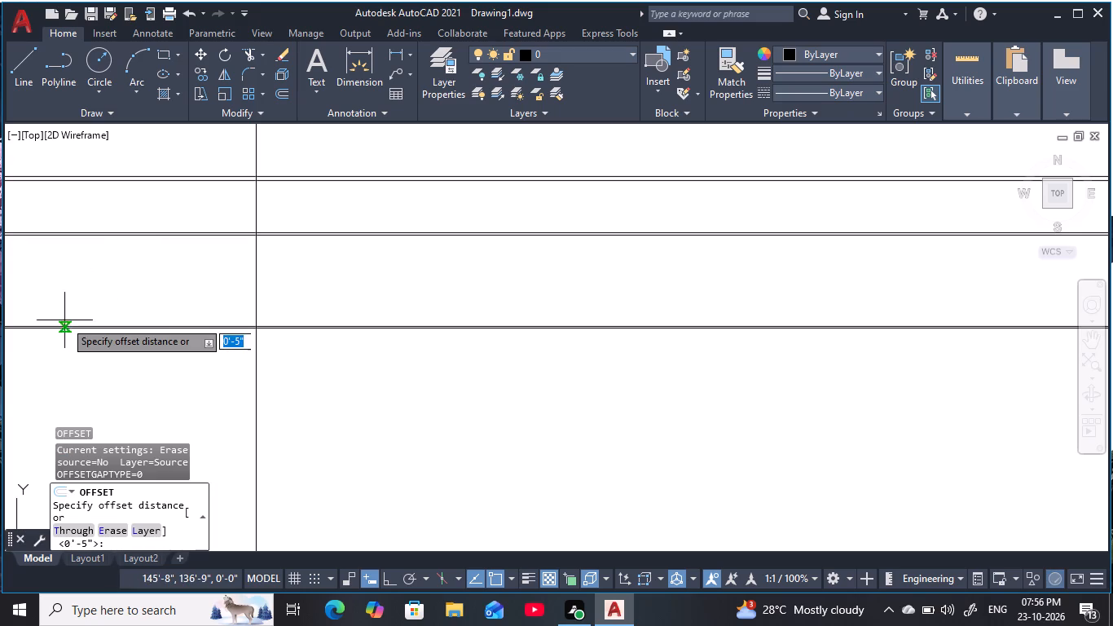
key("2")
type("0'")
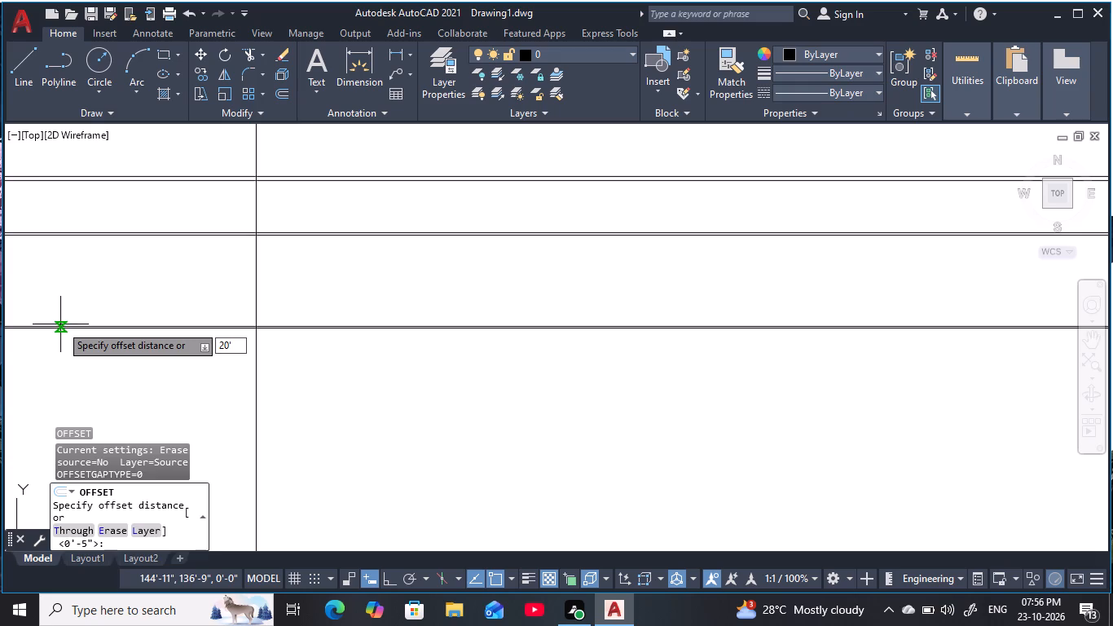
type("5")
key("space")
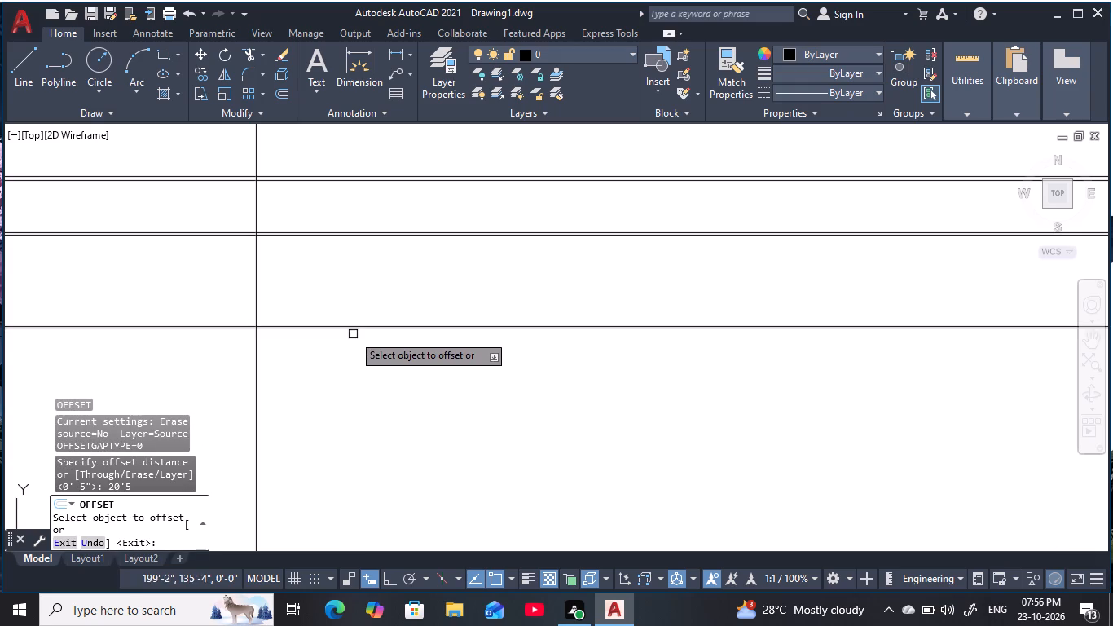
scroll(361, 334, "up", 3)
left_click(372, 311)
middle_click_drag(401, 395, 451, 272)
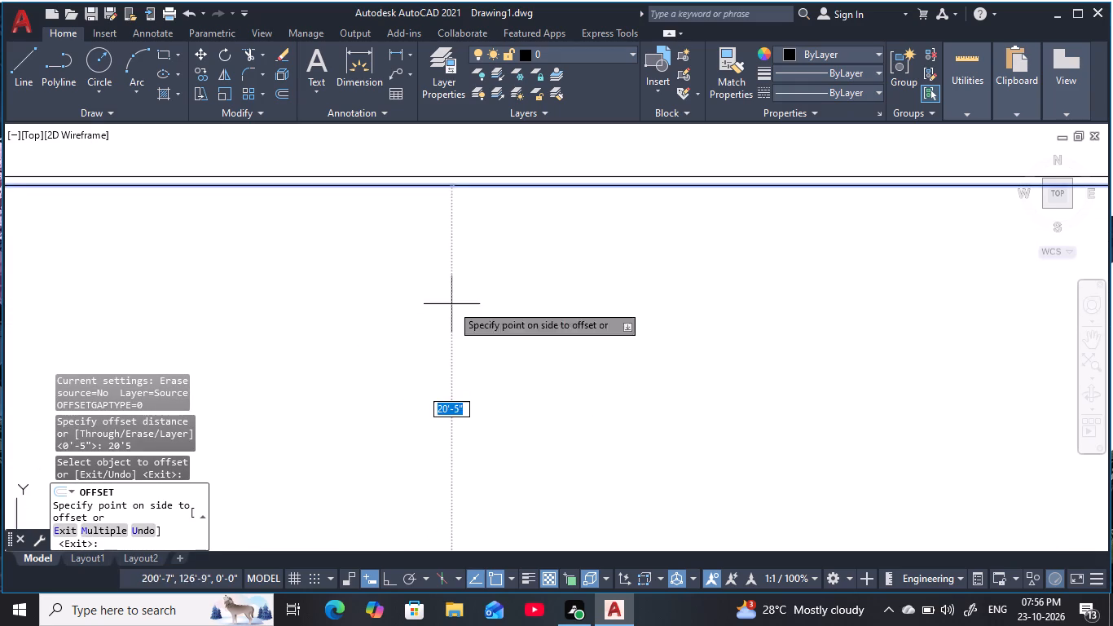
scroll(454, 465, "down", 2)
middle_click_drag(452, 482, 457, 387)
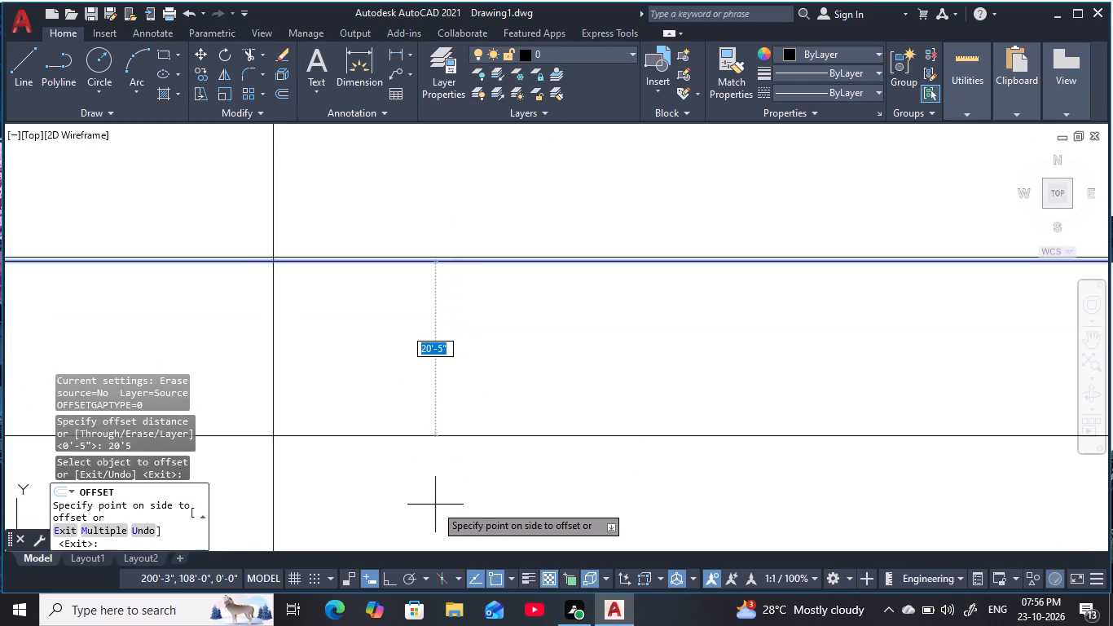
left_click(435, 505)
key("Escape")
key("Escape")
key("Escape")
key("Escape")
key("Escape")
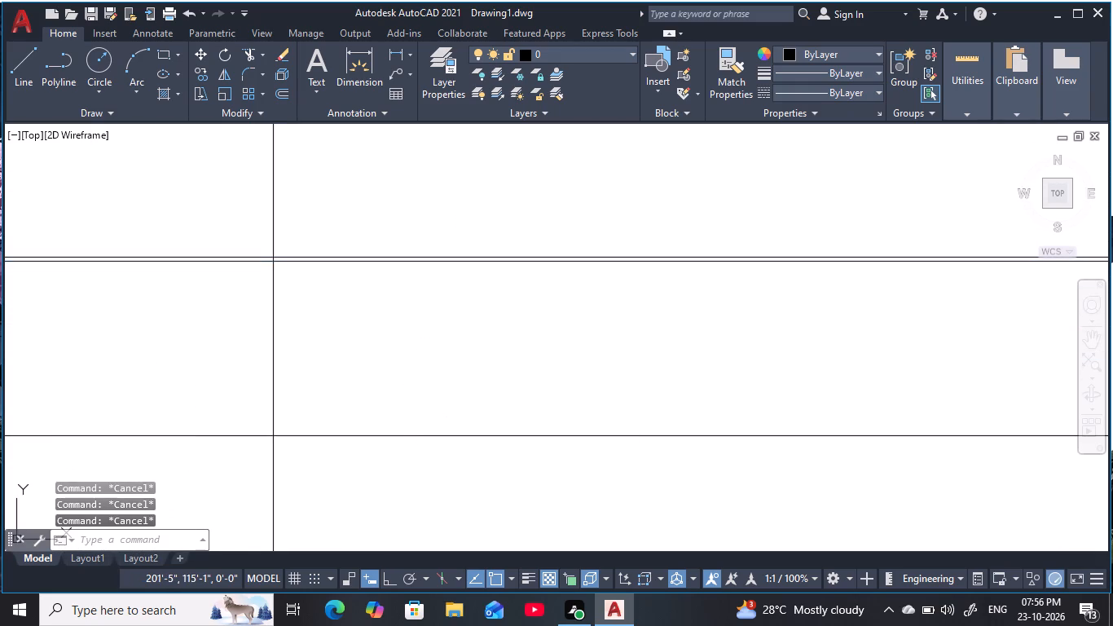
Offset the lowest horizontal construction line 9" downward to form the bottom outer wall thickness.
key("o")
key("space")
type("9")
key("space")
left_click(418, 437)
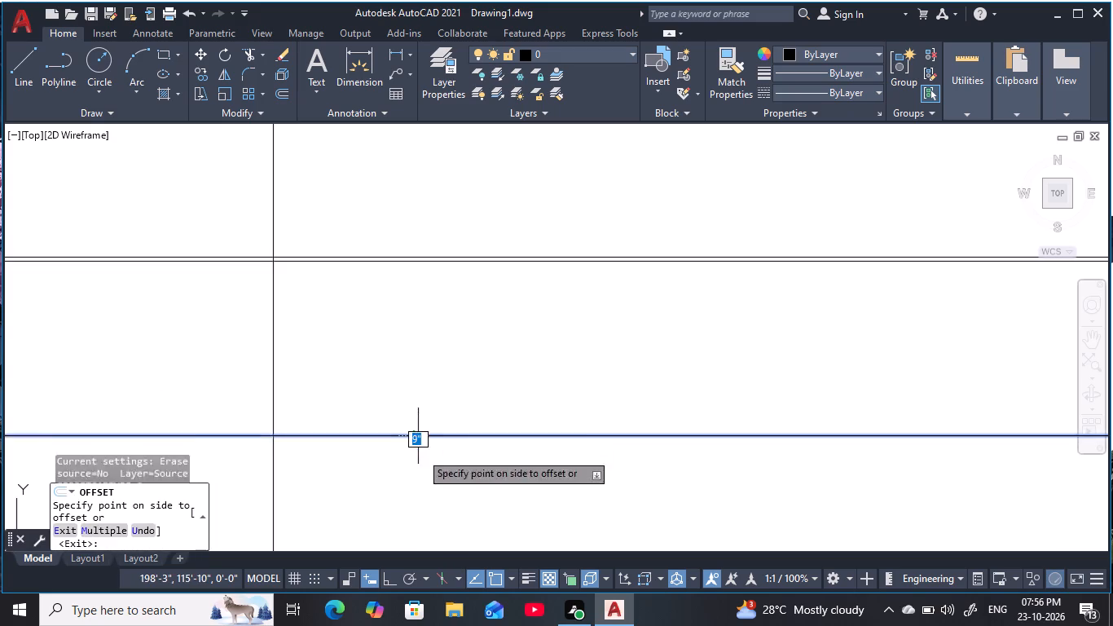
left_click(420, 492)
key("Escape")
key("Escape")
key("Escape")
middle_click_drag(413, 404, 423, 443)
key("Escape")
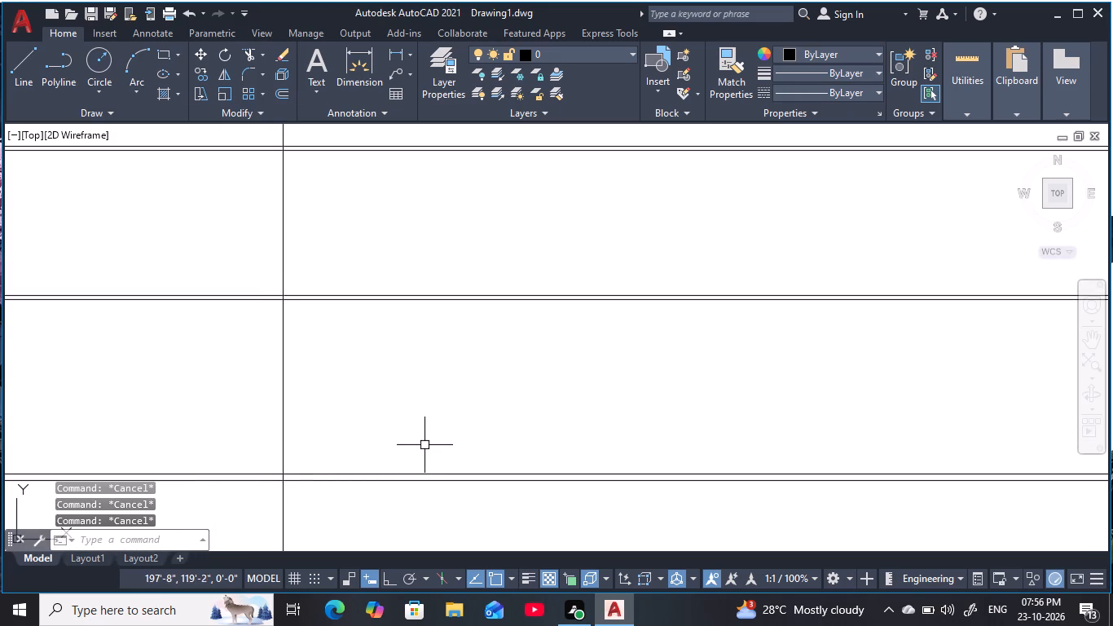
key("Escape")
key("Escape")
key("Escape")
Offset the vertical construction line 9" to the right to form the left outer wall thickness.
key("o")
key("space")
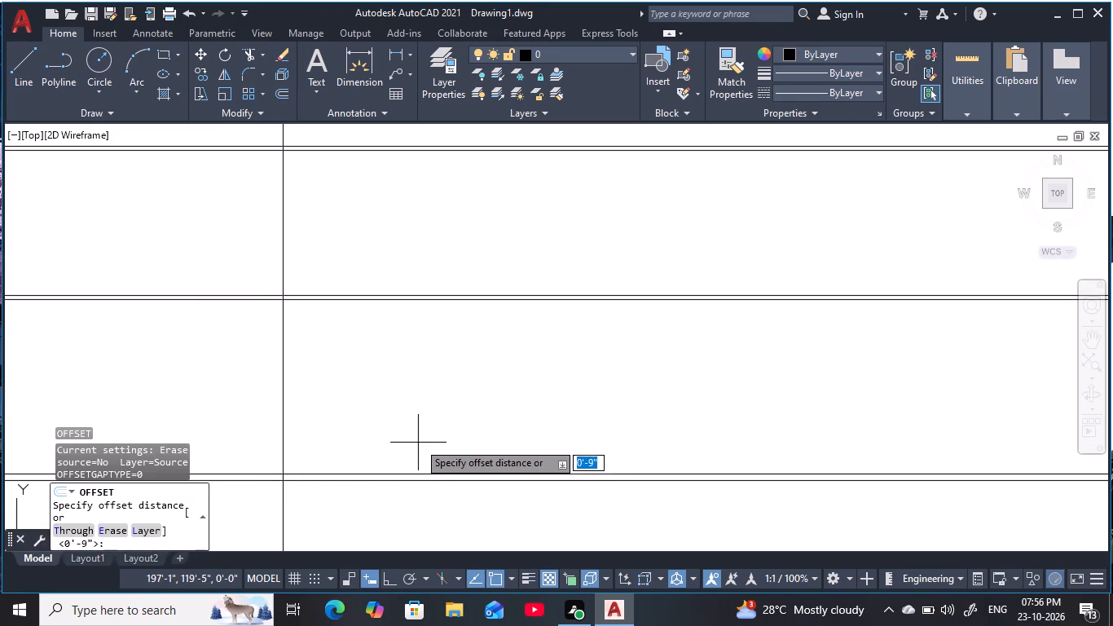
key("9")
key("space")
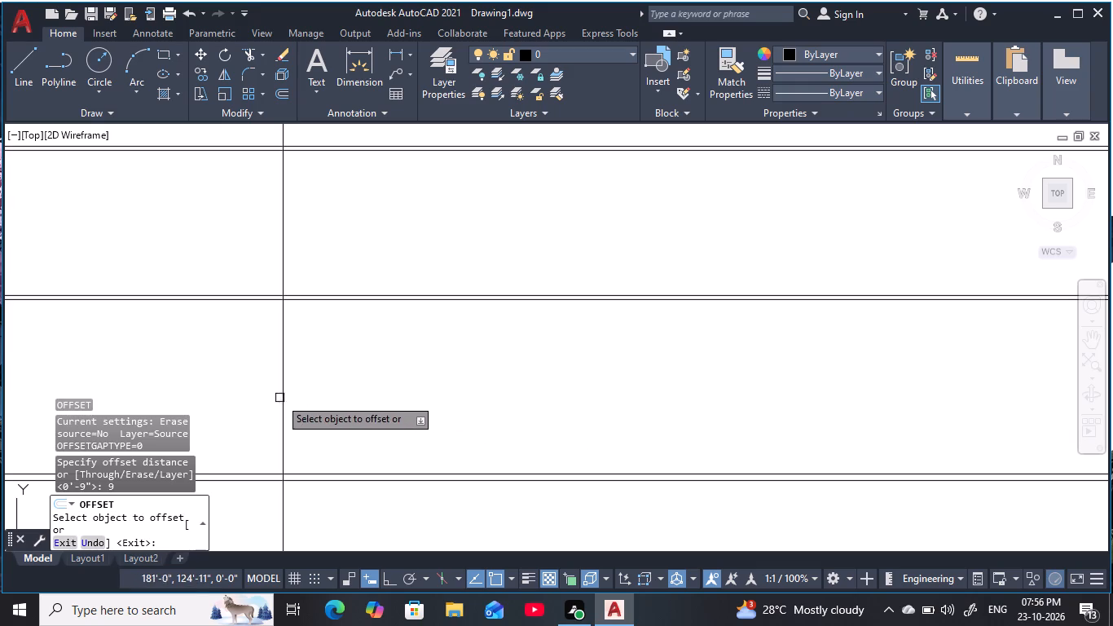
left_click(279, 398)
left_click(430, 402)
key("Escape")
key("Escape")
key("Escape")
key("Escape")
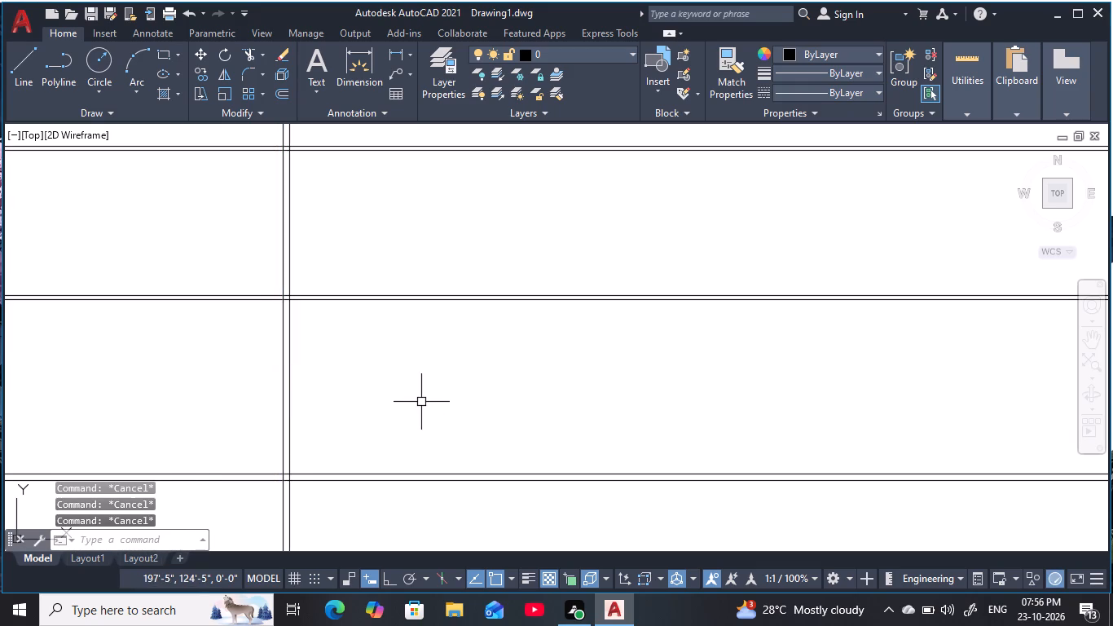
key("Escape")
key("Escape")
key("Escape")
key("Escape")
key("Escape")
key("Escape")
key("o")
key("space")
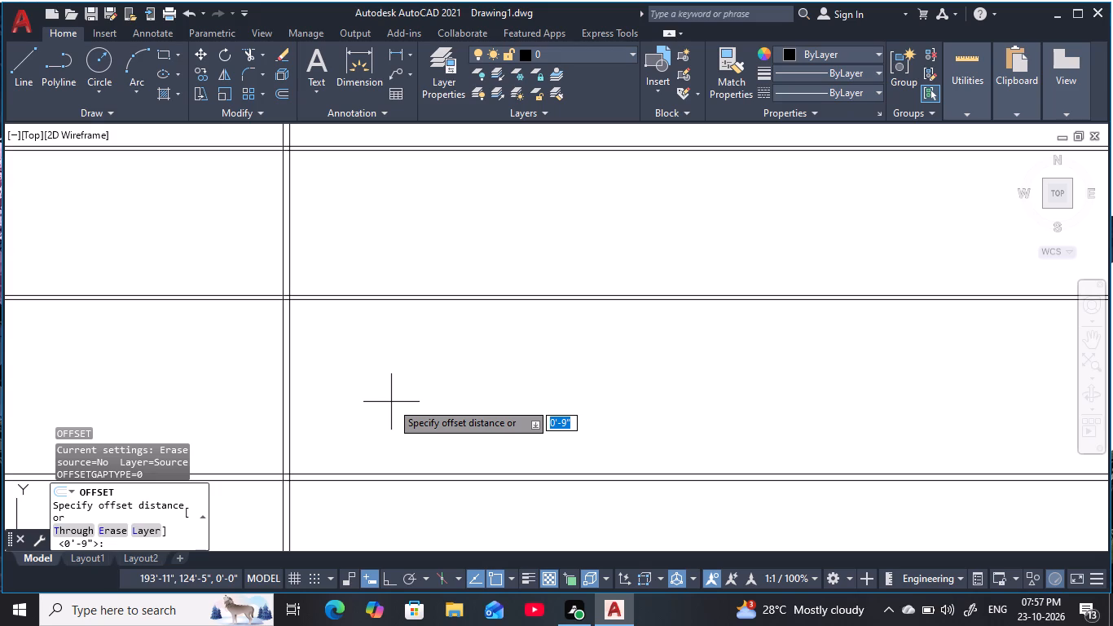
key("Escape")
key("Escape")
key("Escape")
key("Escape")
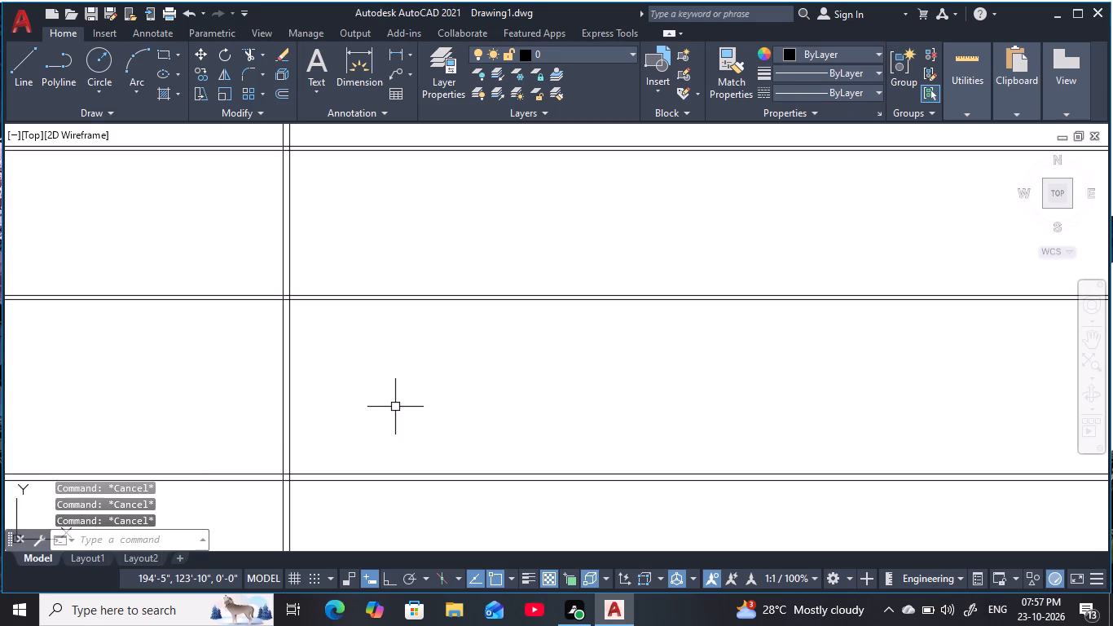
Offset the inner line of the vertical 9" wall pair 19' to the right.
key("o")
key("space")
type("19")
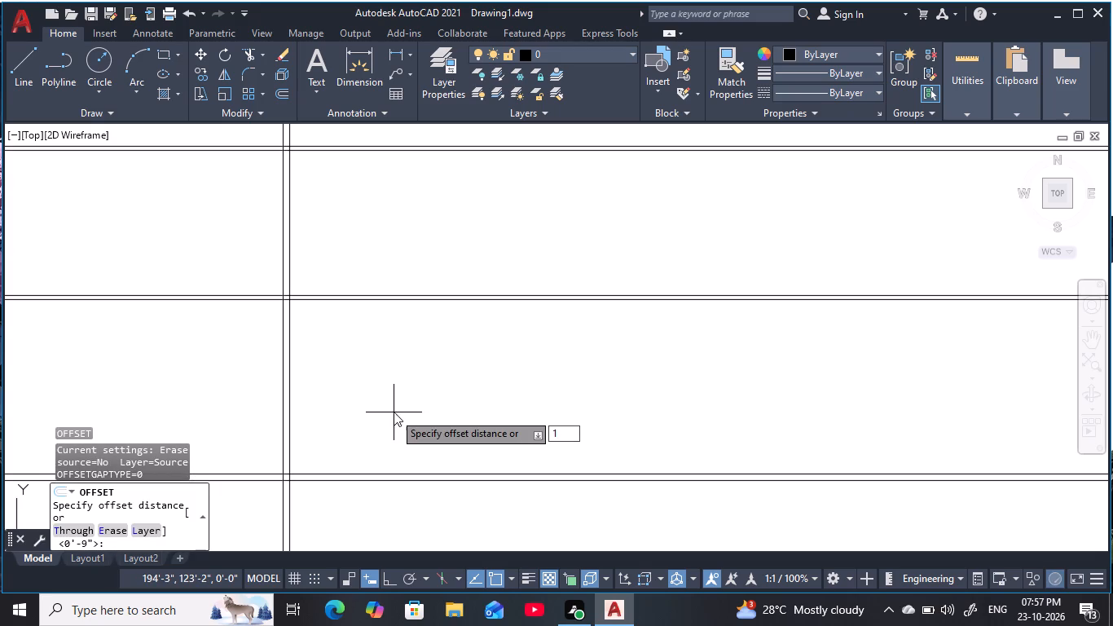
key("apostrophe")
key("space")
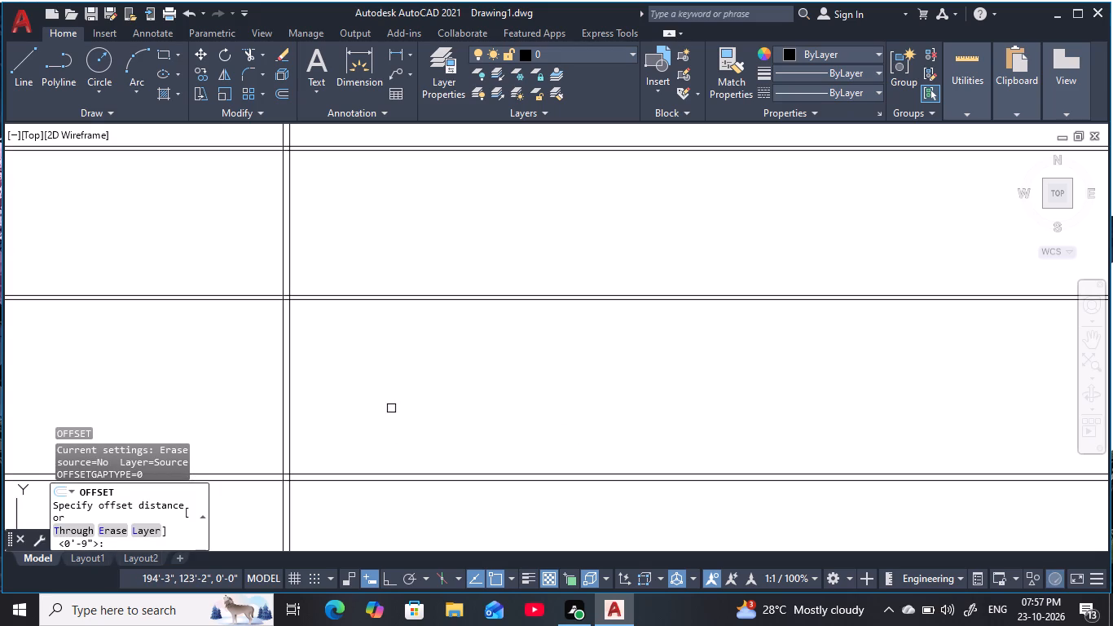
left_click(291, 421)
left_click(598, 423)
key("Escape")
key("Escape")
key("Escape")
key("Escape")
key("Escape")
Offset the rightmost vertical construction line 5" to the right to form an inner wall pair.
key("o")
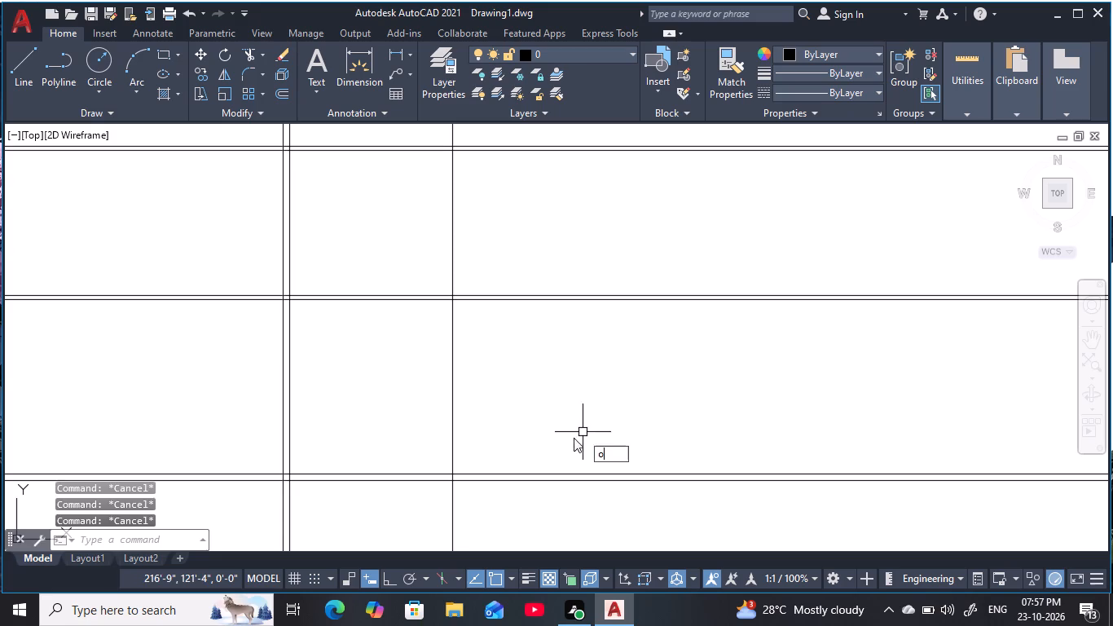
key("space")
key("5")
key("space")
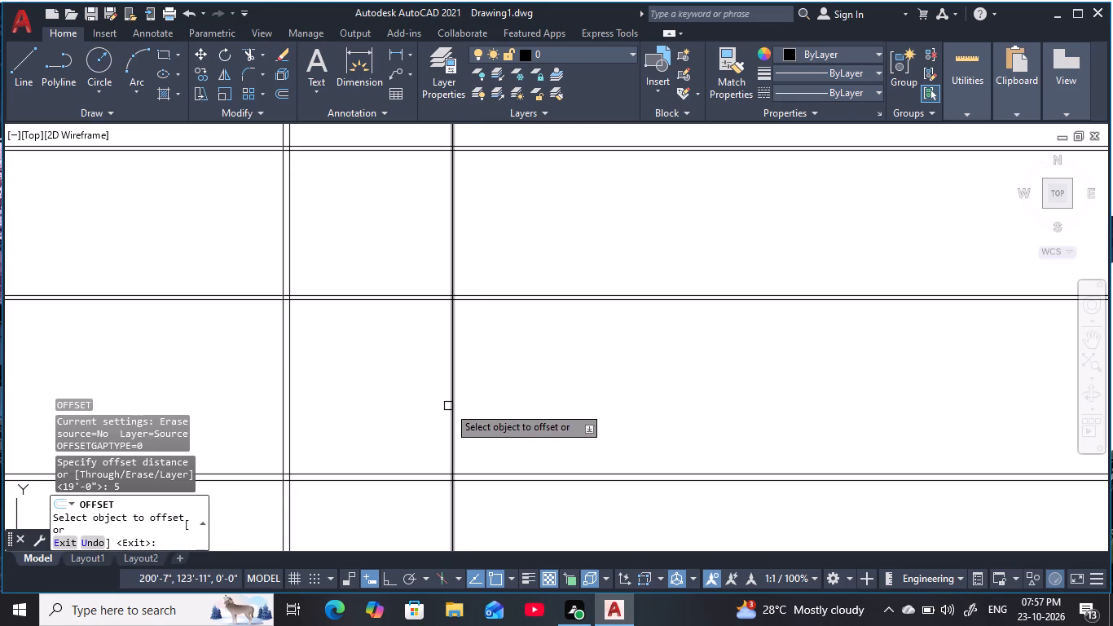
left_click(448, 406)
left_click(555, 391)
key("Escape")
key("Escape")
key("Escape")
key("Escape")
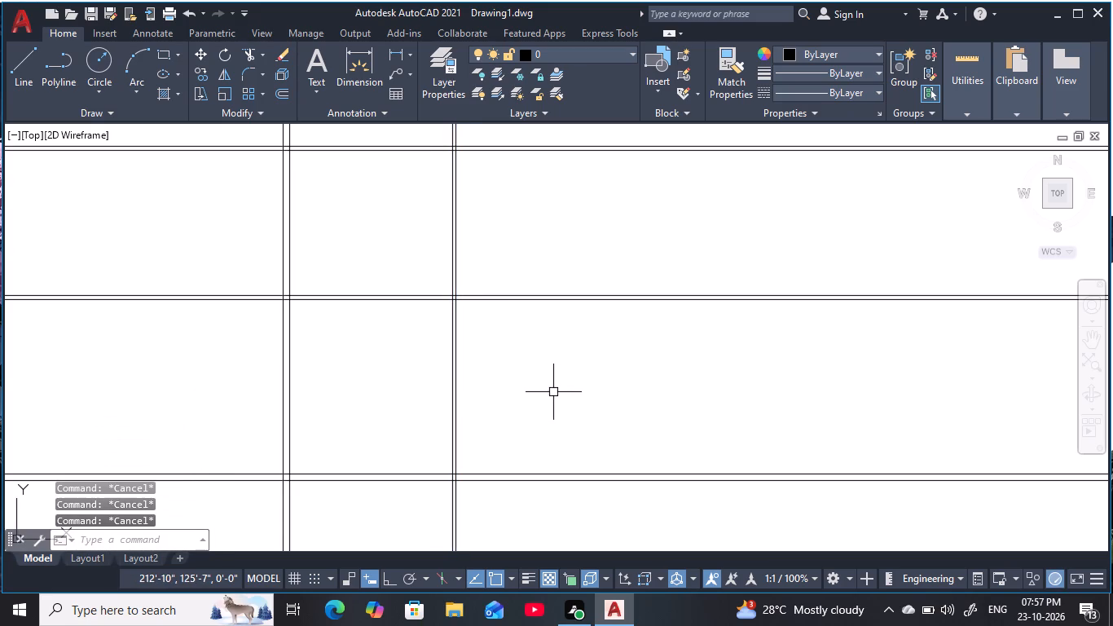
key("Escape")
middle_click_drag(553, 392, 502, 387)
key("Escape")
key("Escape")
key("Escape")
key("Escape")
key("Escape")
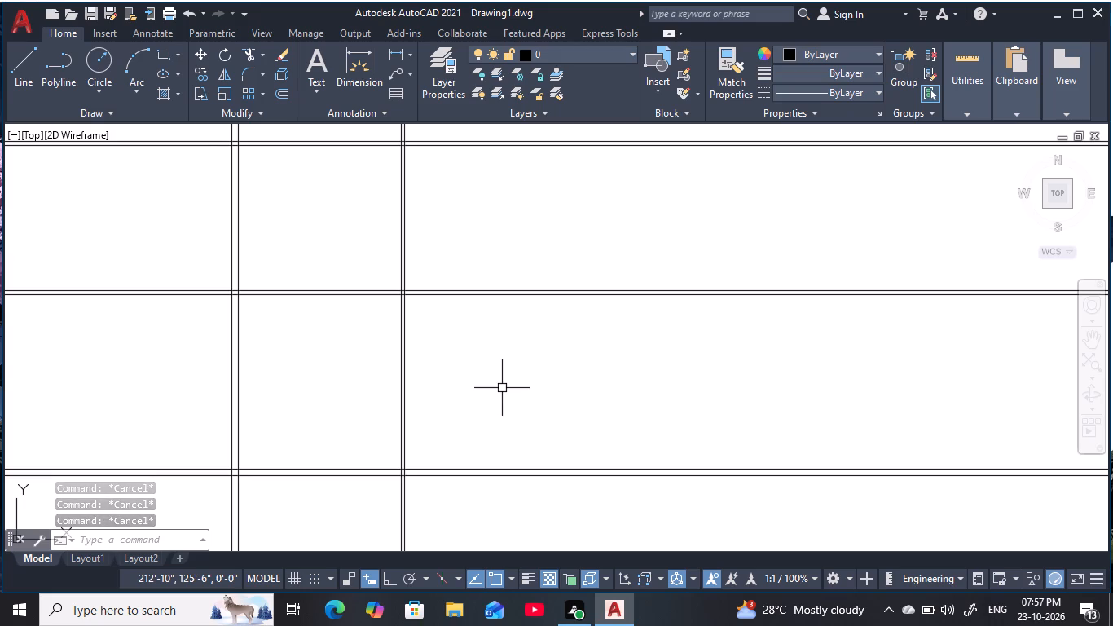
key("Escape")
key("Escape")
key("Escape")
Offset the right line of the vertical 5" wall pair 16'3" to the right.
key("o")
key("space")
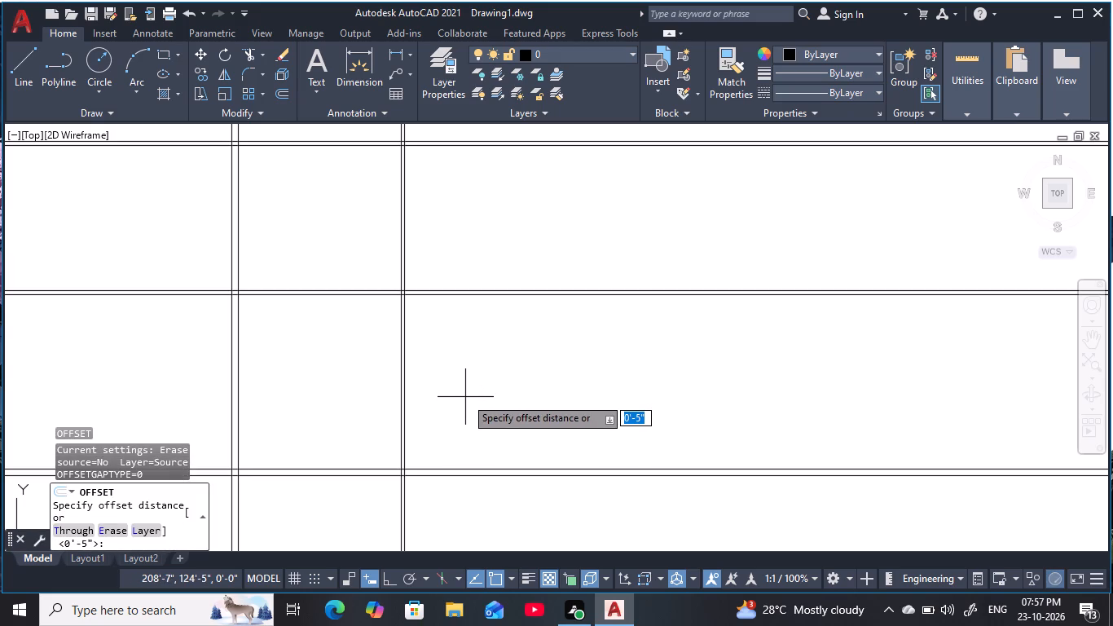
key("1")
key("6")
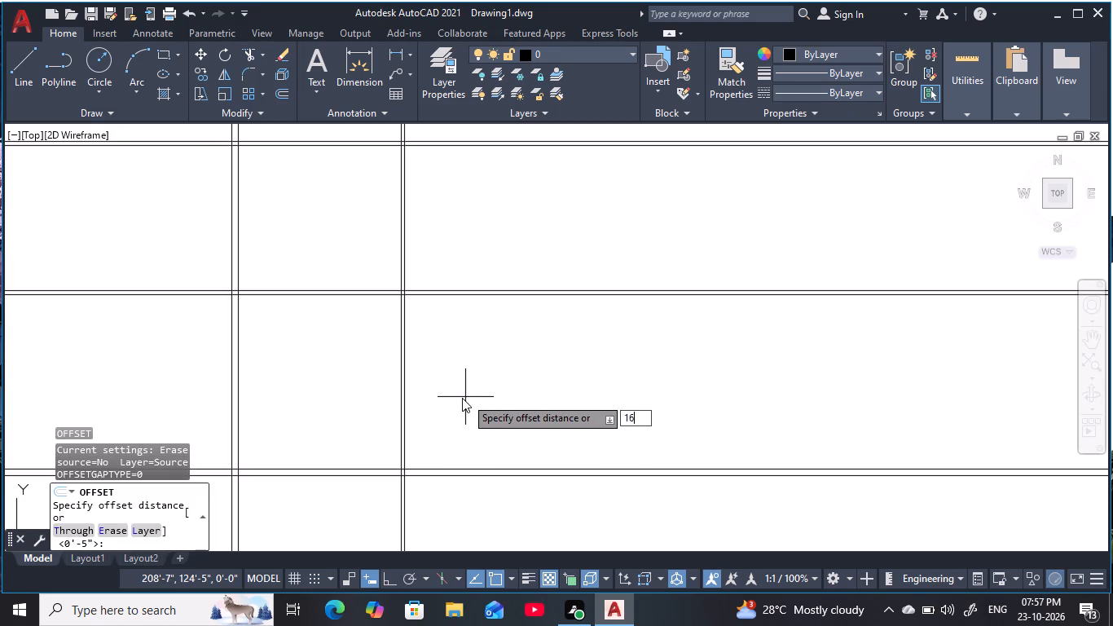
key("apostrophe")
type("3")
key("space")
left_click(404, 423)
left_click(624, 417)
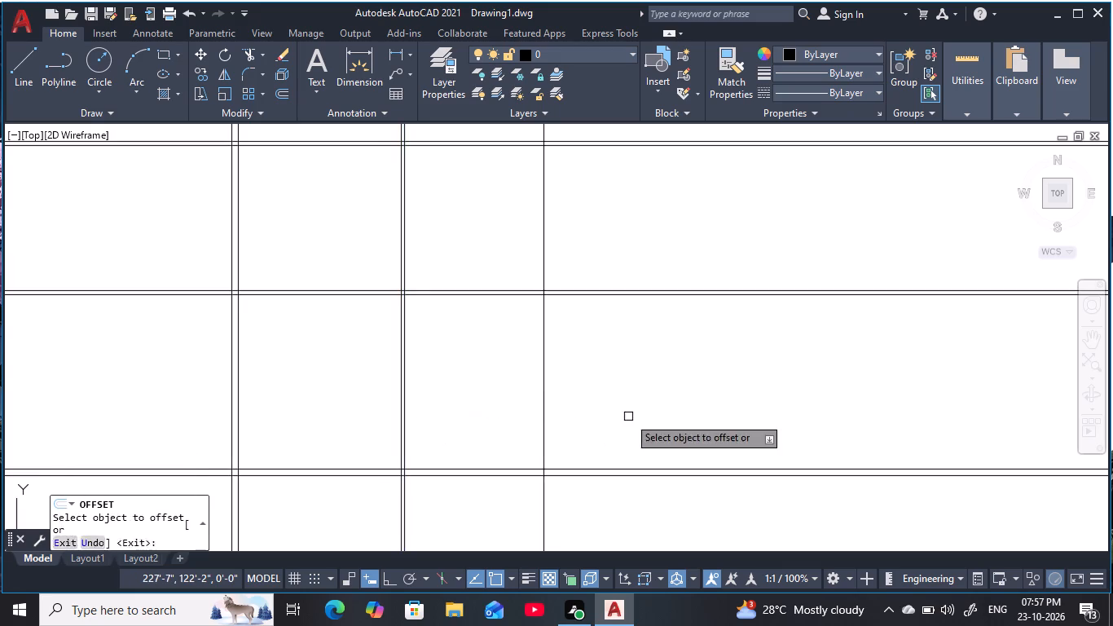
key("Escape")
key("Escape")
key("Escape")
key("Escape")
Offset the rightmost vertical construction line 5" to the right to form a second inner wall pair.
key("o")
key("space")
type("5")
key("space")
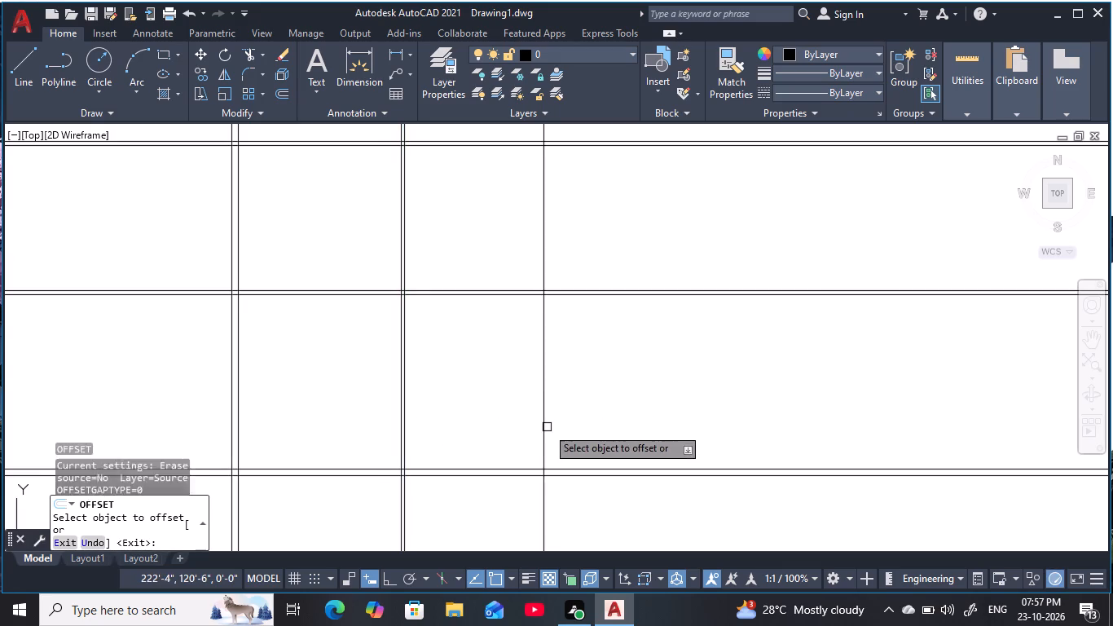
left_click(543, 425)
left_click(623, 417)
key("Escape")
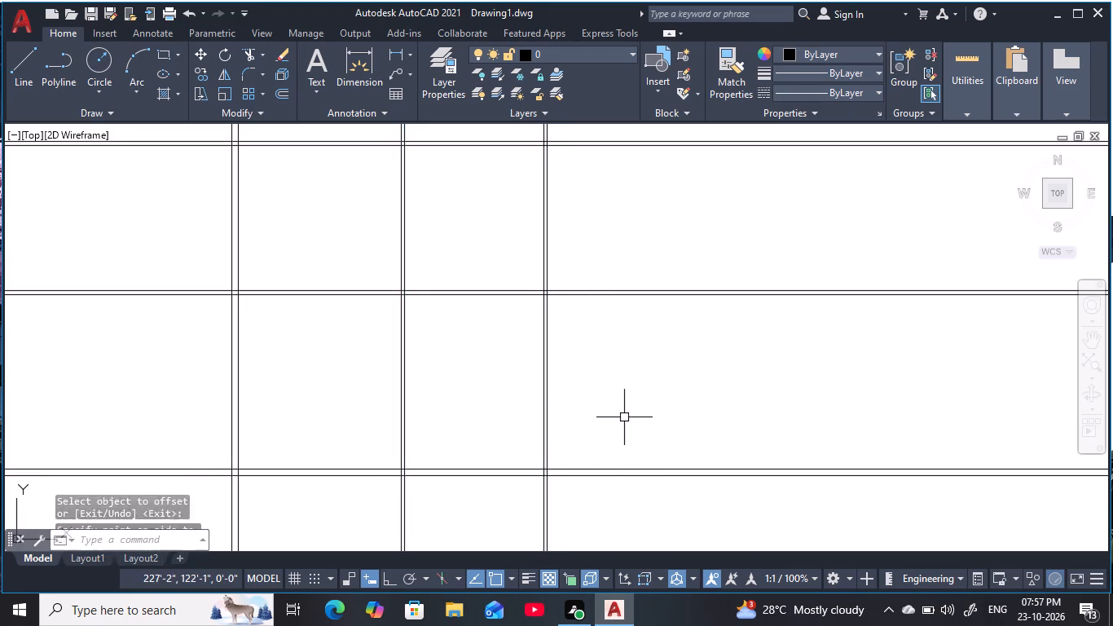
key("Escape")
key("Escape")
middle_click_drag(624, 418, 564, 411)
key("Escape")
key("Escape")
key("Escape")
key("Escape")
key("Escape")
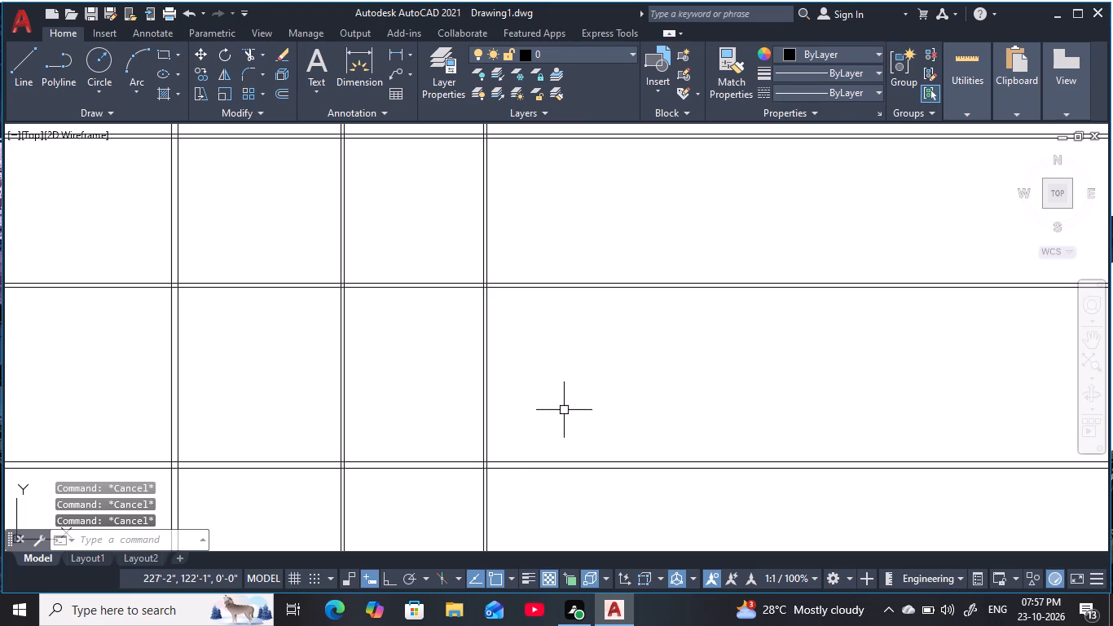
Offset the right line of the second vertical 5" wall pair 16'3" to the right.
key("o")
key("space")
type("16'")
type("3")
key("space")
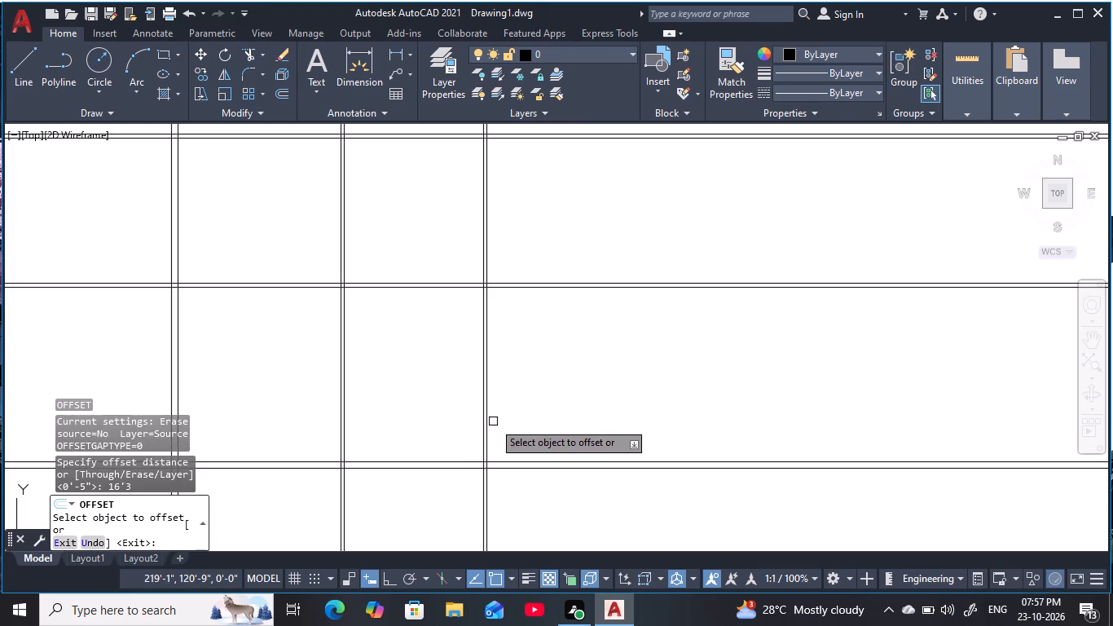
left_click(488, 423)
left_click(701, 417)
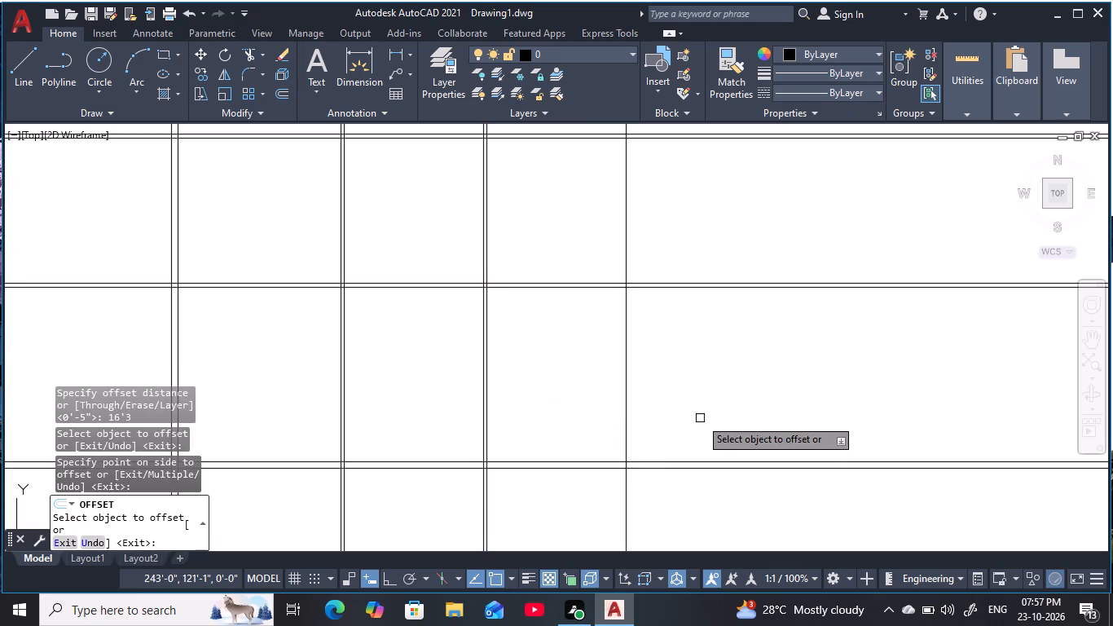
key("Escape")
key("Escape")
key("Escape")
key("Escape")
middle_click_drag(698, 417, 697, 416)
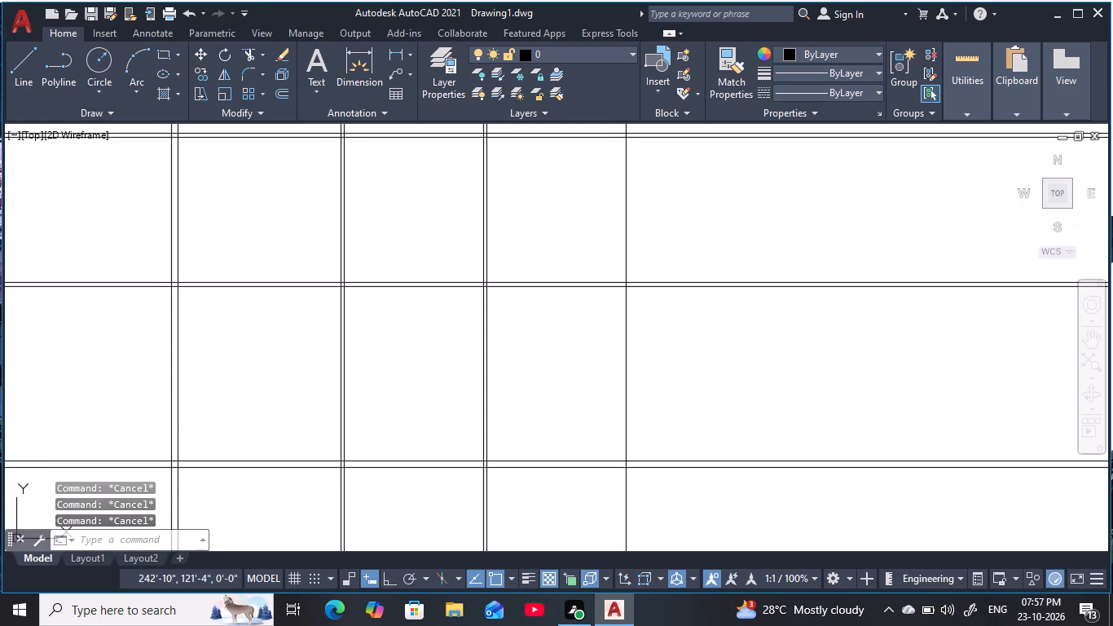
middle_click_drag(697, 416, 673, 420)
key("Escape")
key("Escape")
key("Escape")
key("Escape")
key("Escape")
key("Escape")
key("Escape")
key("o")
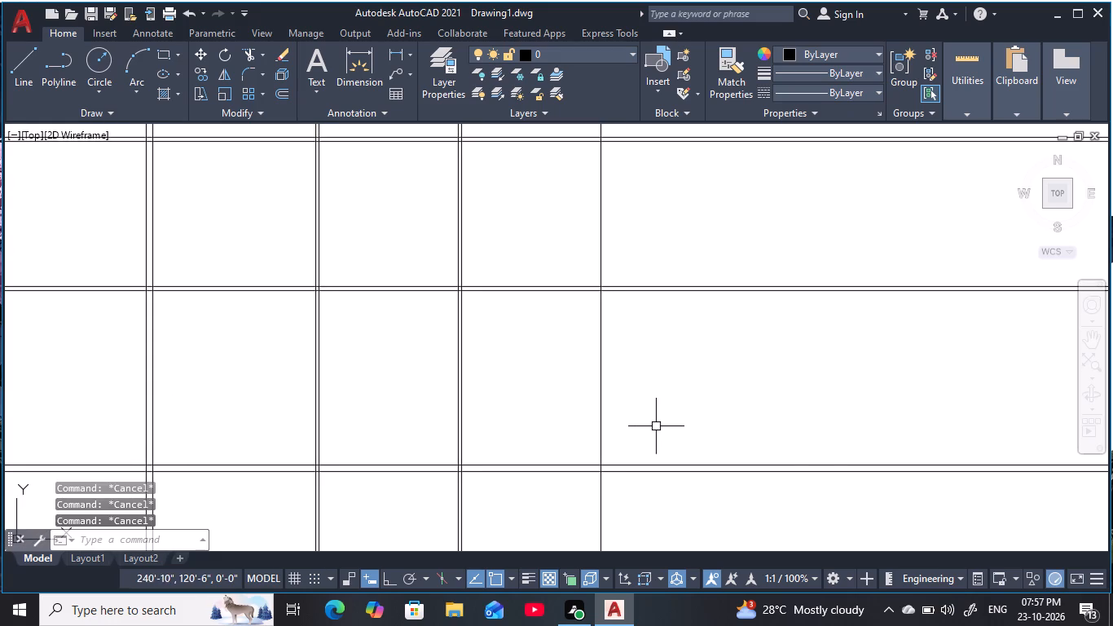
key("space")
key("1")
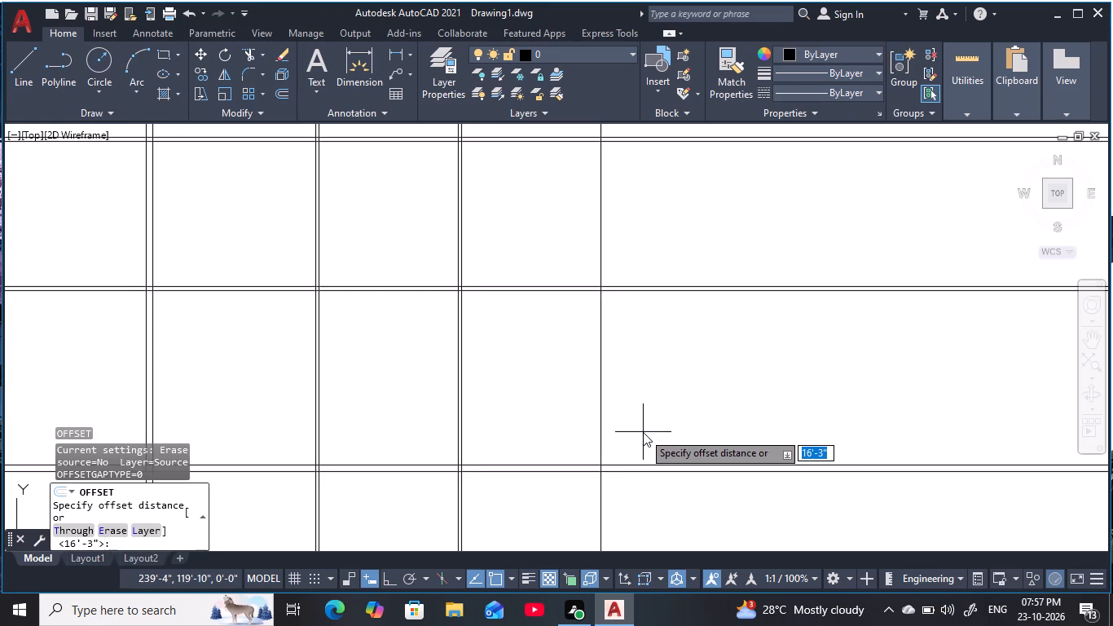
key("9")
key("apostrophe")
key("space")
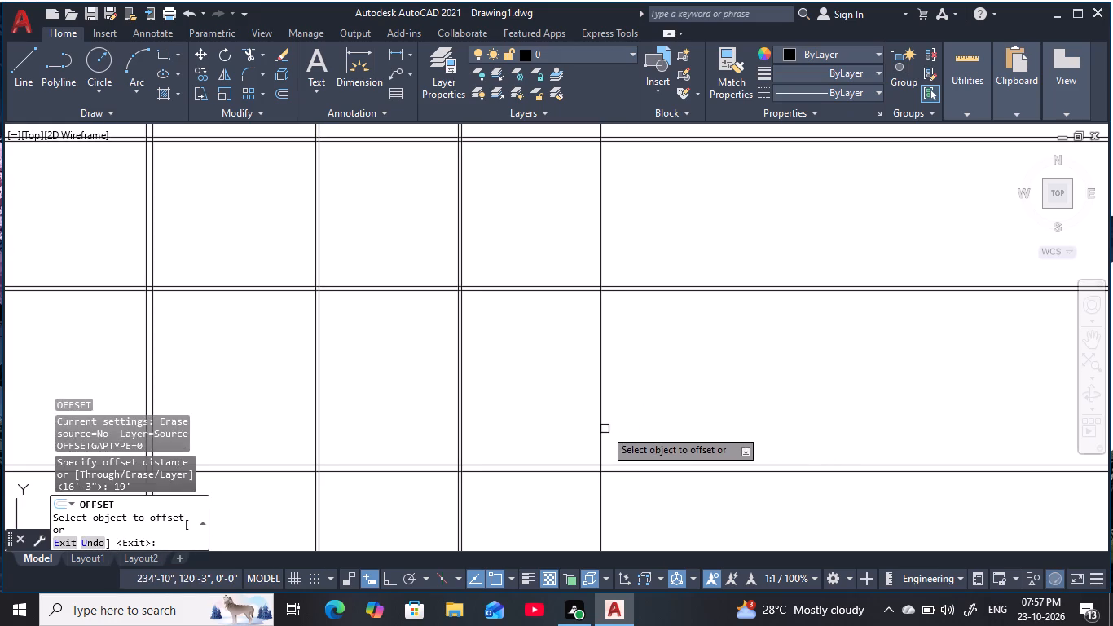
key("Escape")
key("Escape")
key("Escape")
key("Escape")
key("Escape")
Offset the rightmost vertical construction line 5" to the right to form a third inner wall pair.
key("o")
key("space")
key("6")
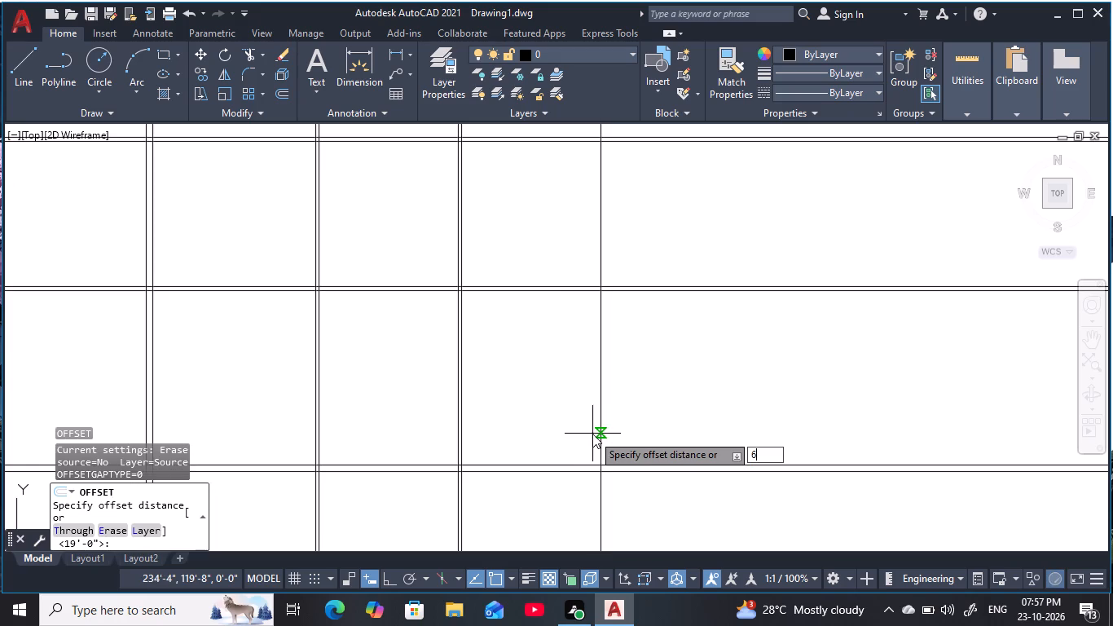
key("BackSpace")
type("5")
key("space")
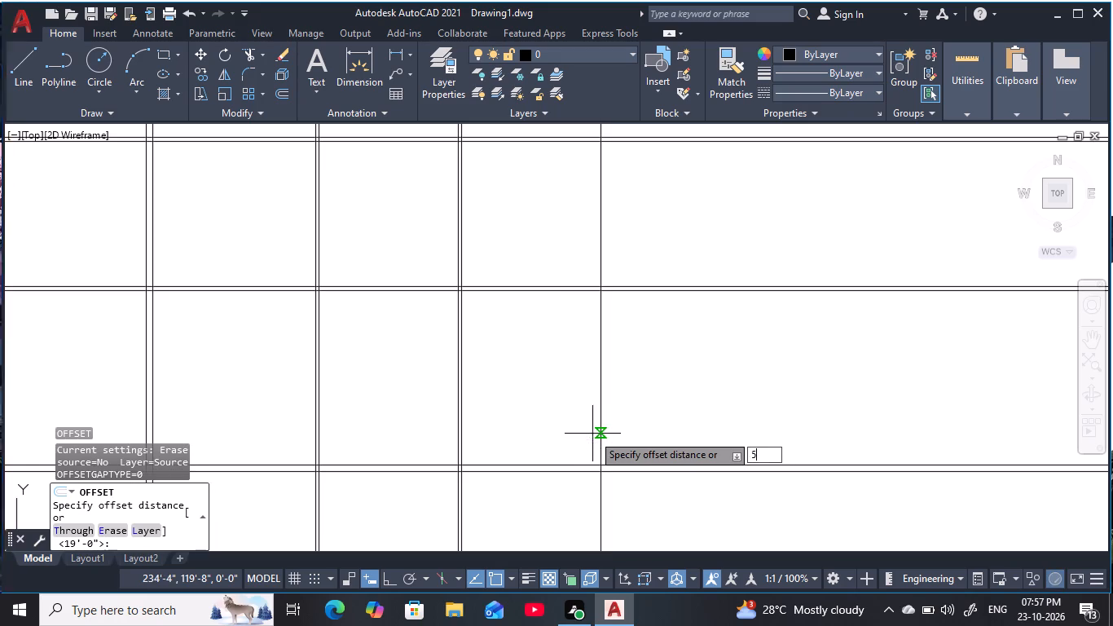
left_click(599, 443)
left_click(678, 421)
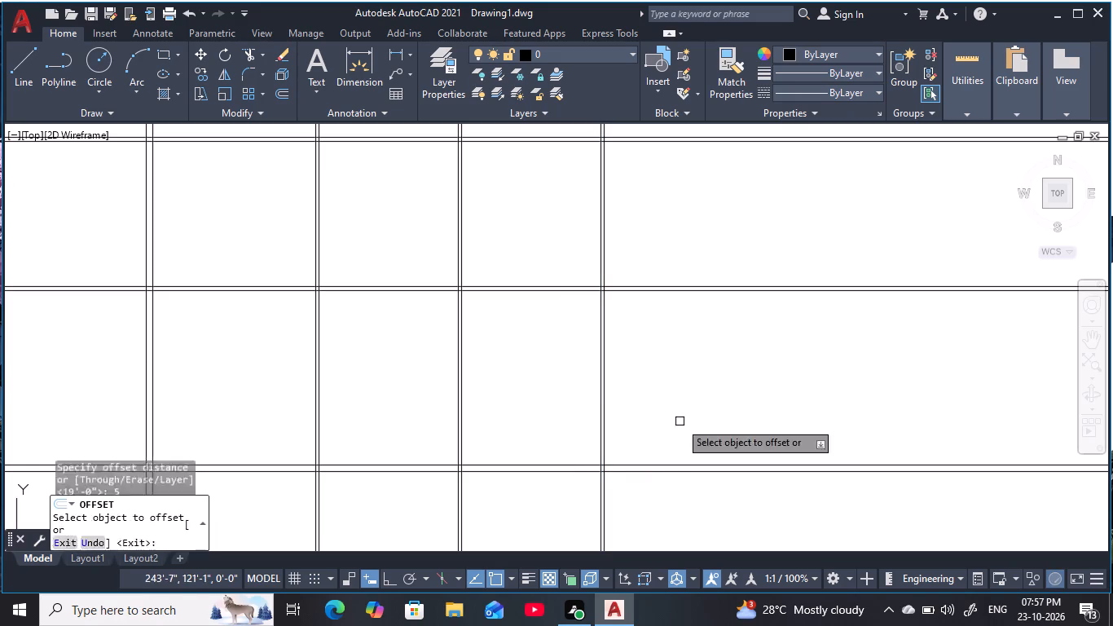
key("Escape")
key("Escape")
key("Escape")
key("Escape")
Offset the right line of the third vertical 5" wall pair 19' to the right.
key("o")
key("space")
key("1")
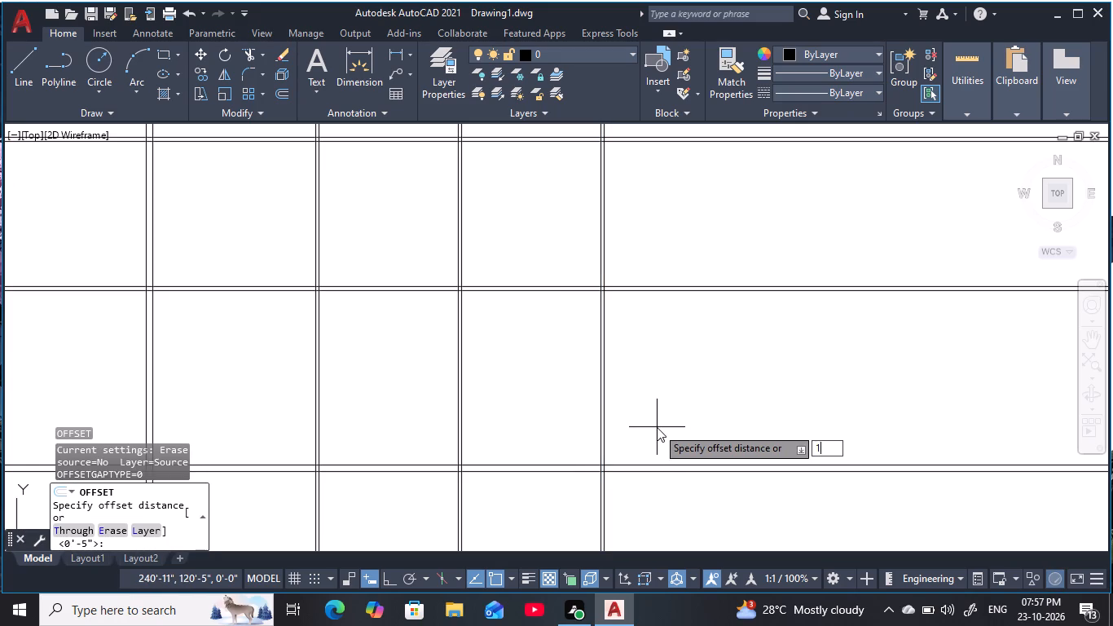
key("9")
key("apostrophe")
key("space")
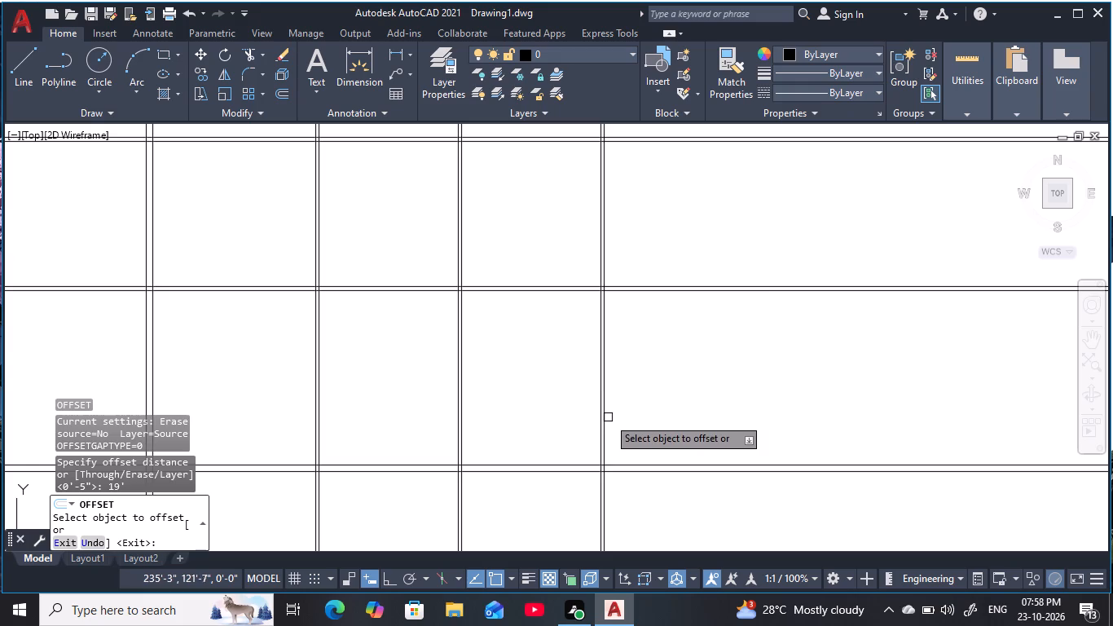
left_click(606, 421)
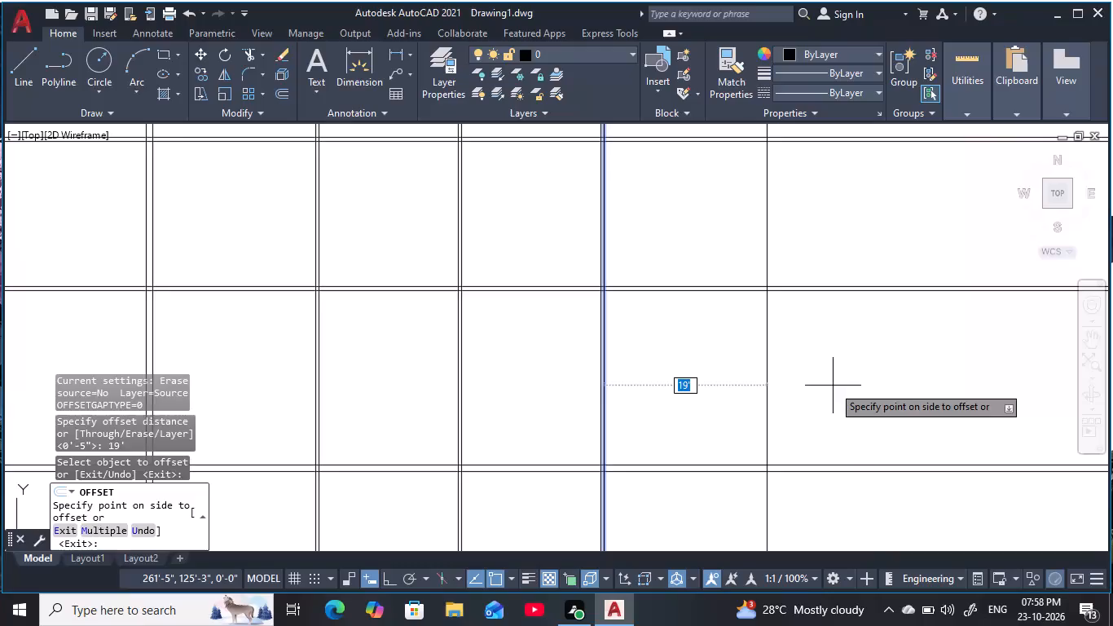
left_click(834, 386)
key("Escape")
key("Escape")
key("Escape")
key("Escape")
key("Escape")
Offset the rightmost vertical construction line 9" to the right to form the right outer wall.
key("o")
key("space")
key("9")
key("space")
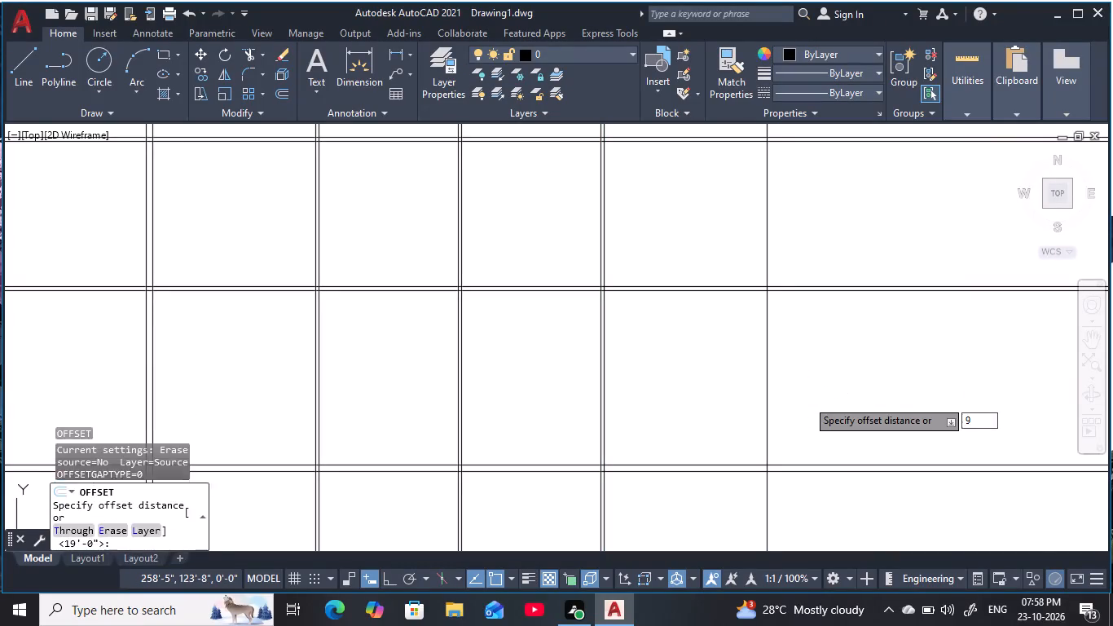
left_click(763, 418)
left_click(871, 392)
key("Escape")
key("Escape")
Trim the construction line ends that extend beyond the outer walls on all four sides of the plan.
scroll(741, 376, "down", 1)
middle_click_drag(738, 377, 741, 387)
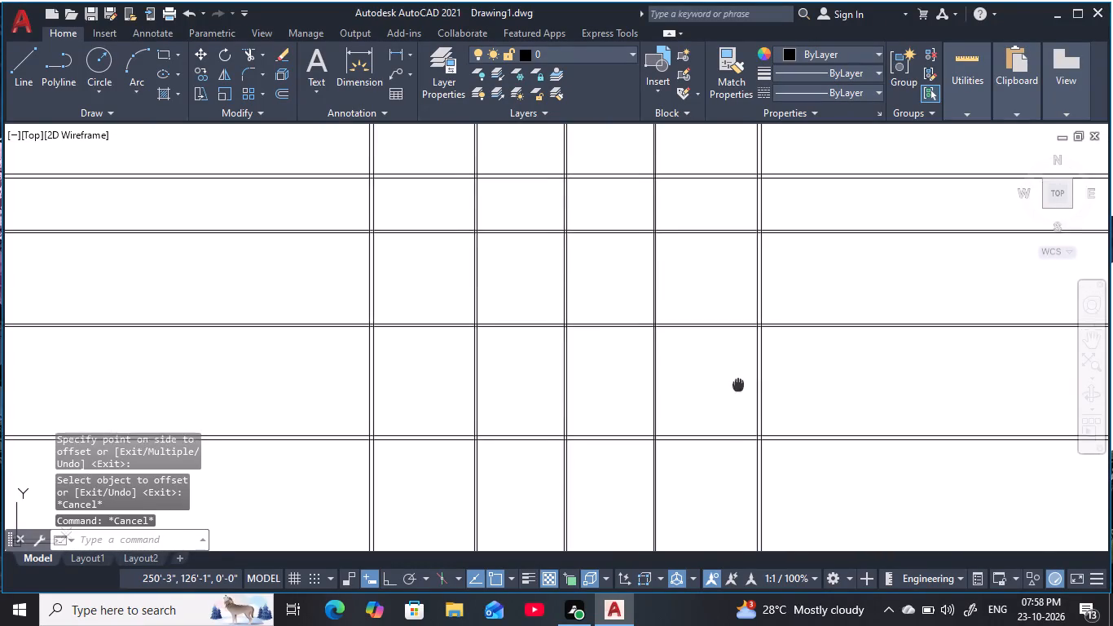
middle_click_drag(741, 387, 738, 389)
scroll(803, 444, "down", 1)
key("Escape")
key("Escape")
key("t")
key("r")
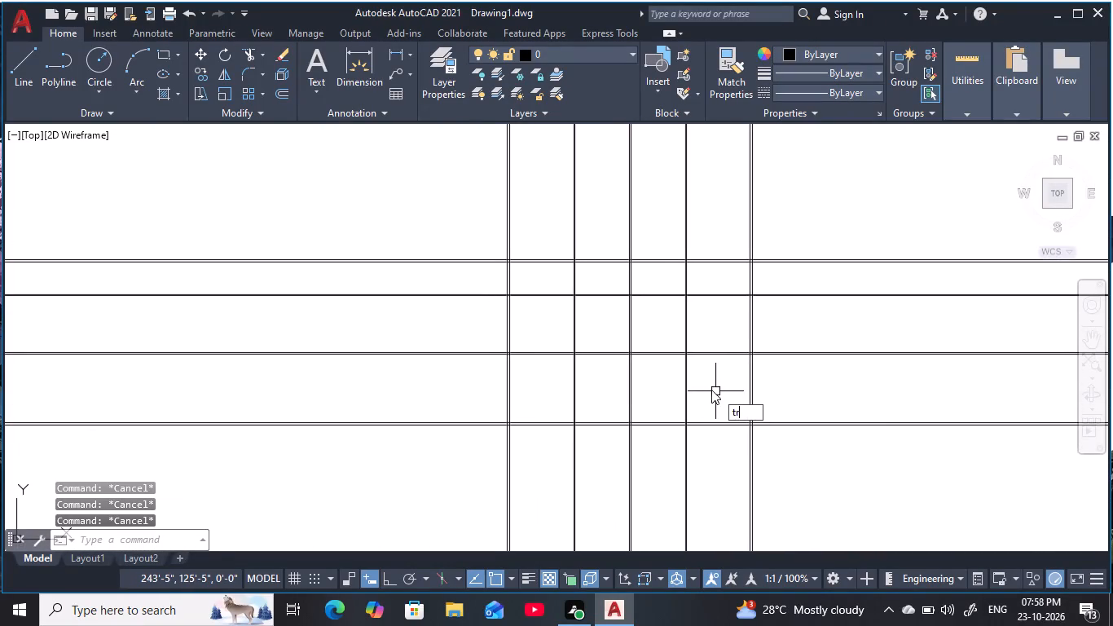
key("Escape")
key("Escape")
key("Escape")
key("t")
type("r")
key("space")
left_click_drag(811, 208, 404, 185)
left_click_drag(411, 186, 361, 455)
left_click_drag(365, 463, 446, 483)
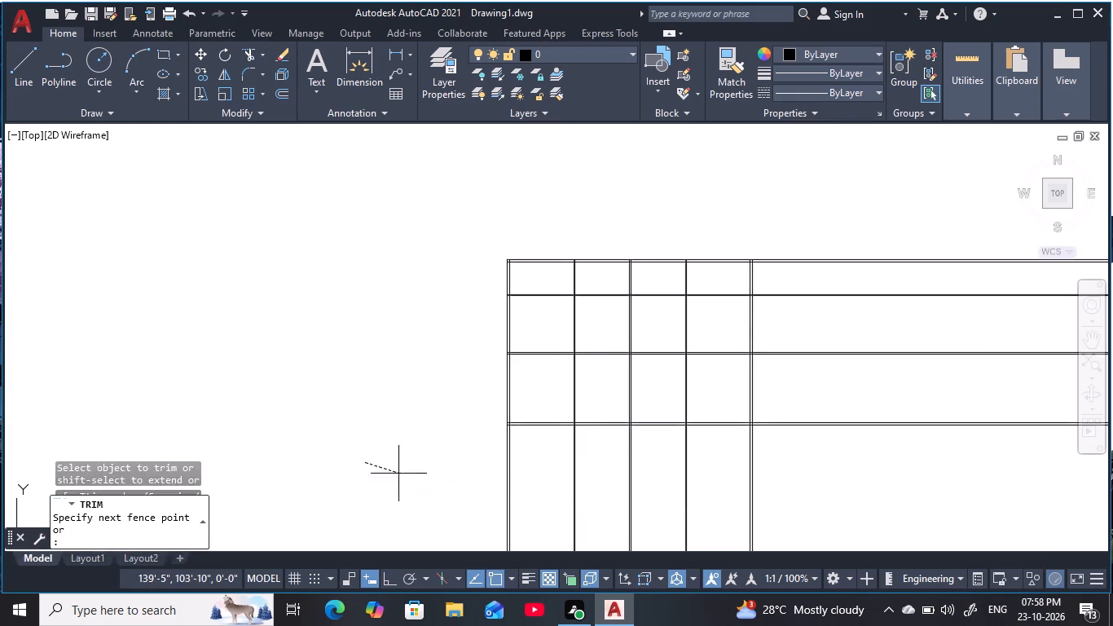
left_click_drag(446, 483, 813, 512)
left_click_drag(813, 509, 847, 218)
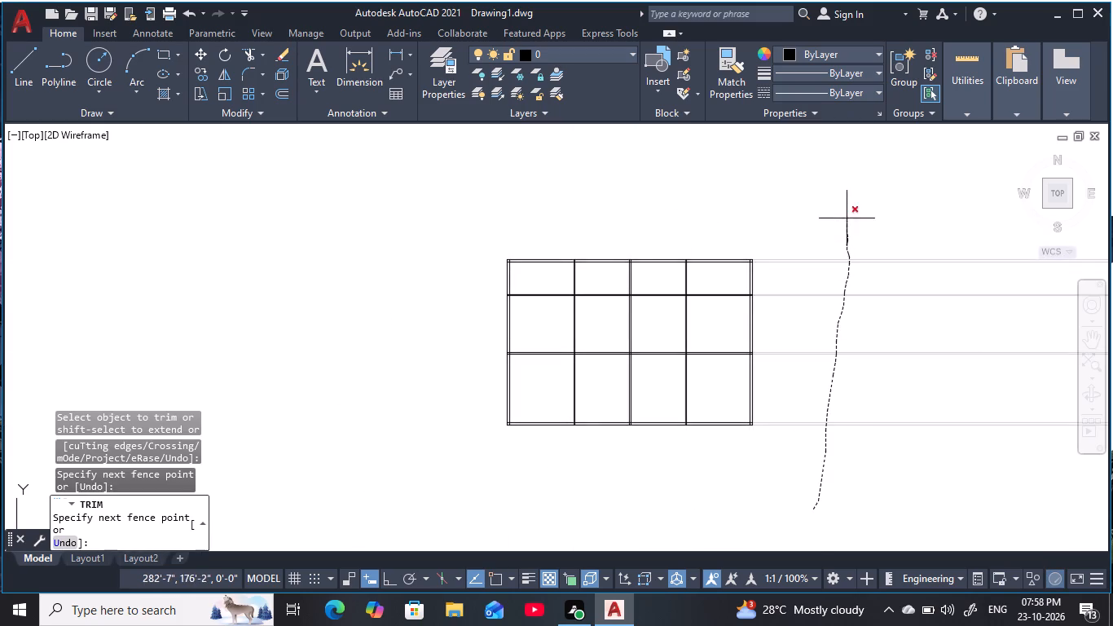
left_click_drag(847, 218, 847, 215)
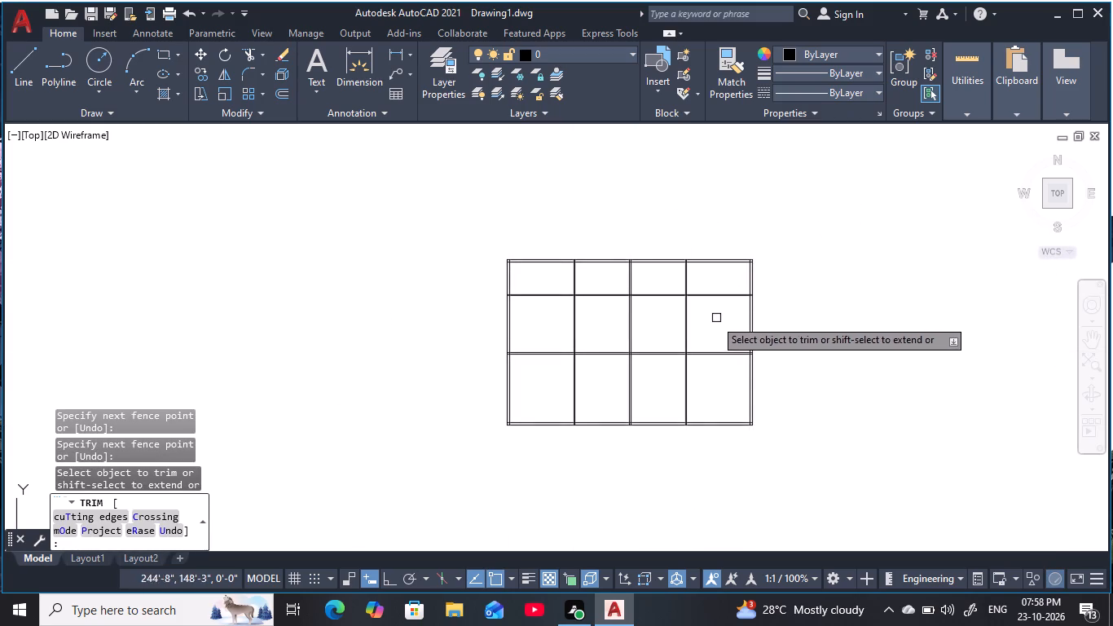
key("Escape")
key("Escape")
key("Escape")
key("Escape")
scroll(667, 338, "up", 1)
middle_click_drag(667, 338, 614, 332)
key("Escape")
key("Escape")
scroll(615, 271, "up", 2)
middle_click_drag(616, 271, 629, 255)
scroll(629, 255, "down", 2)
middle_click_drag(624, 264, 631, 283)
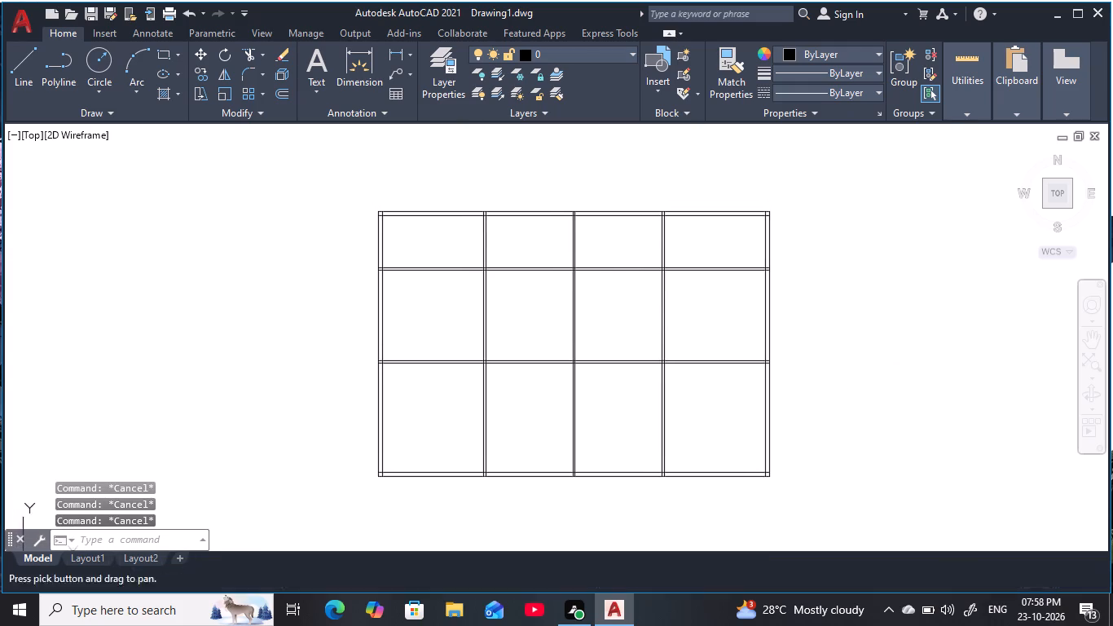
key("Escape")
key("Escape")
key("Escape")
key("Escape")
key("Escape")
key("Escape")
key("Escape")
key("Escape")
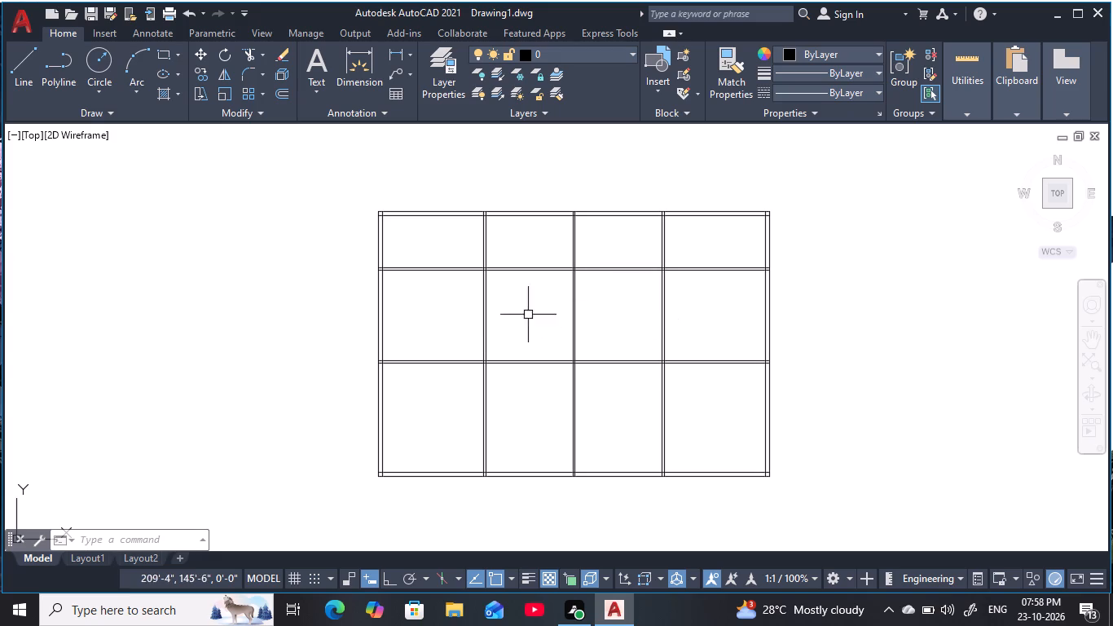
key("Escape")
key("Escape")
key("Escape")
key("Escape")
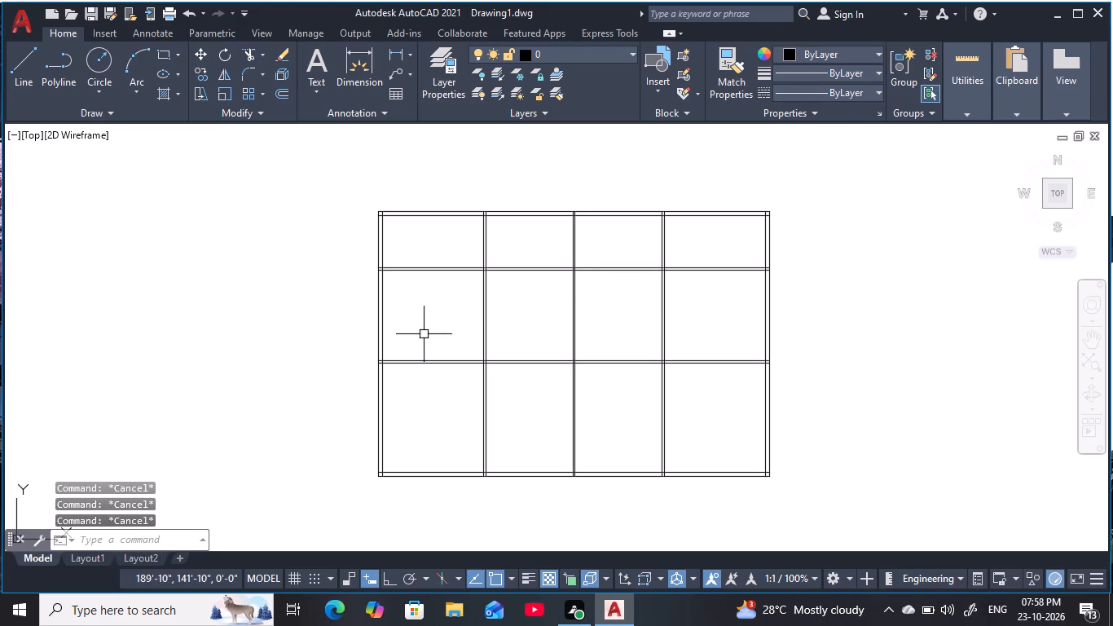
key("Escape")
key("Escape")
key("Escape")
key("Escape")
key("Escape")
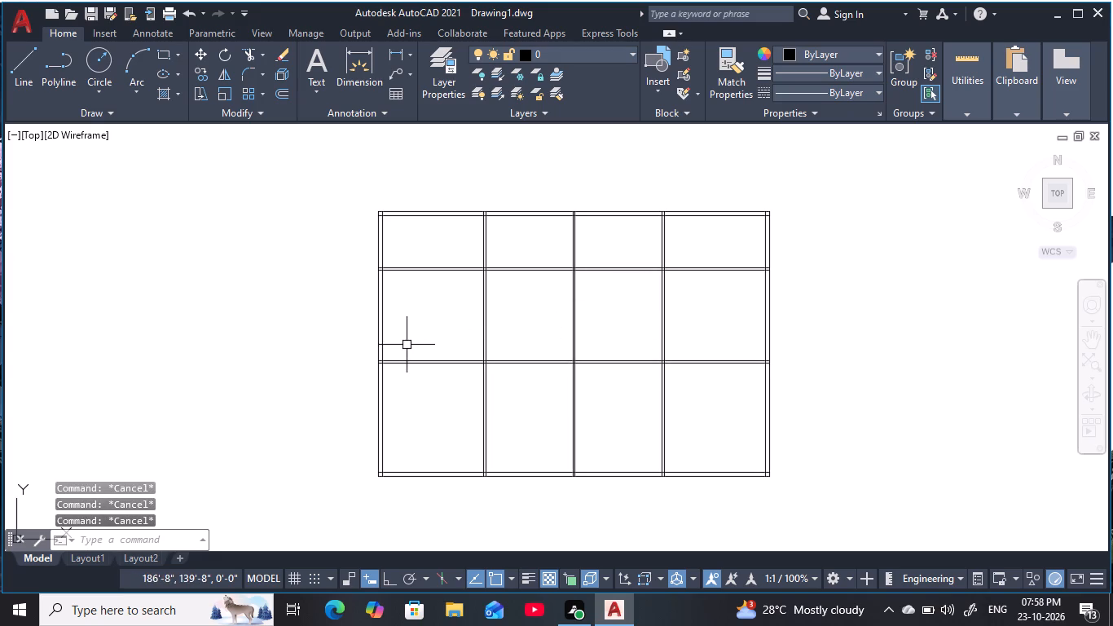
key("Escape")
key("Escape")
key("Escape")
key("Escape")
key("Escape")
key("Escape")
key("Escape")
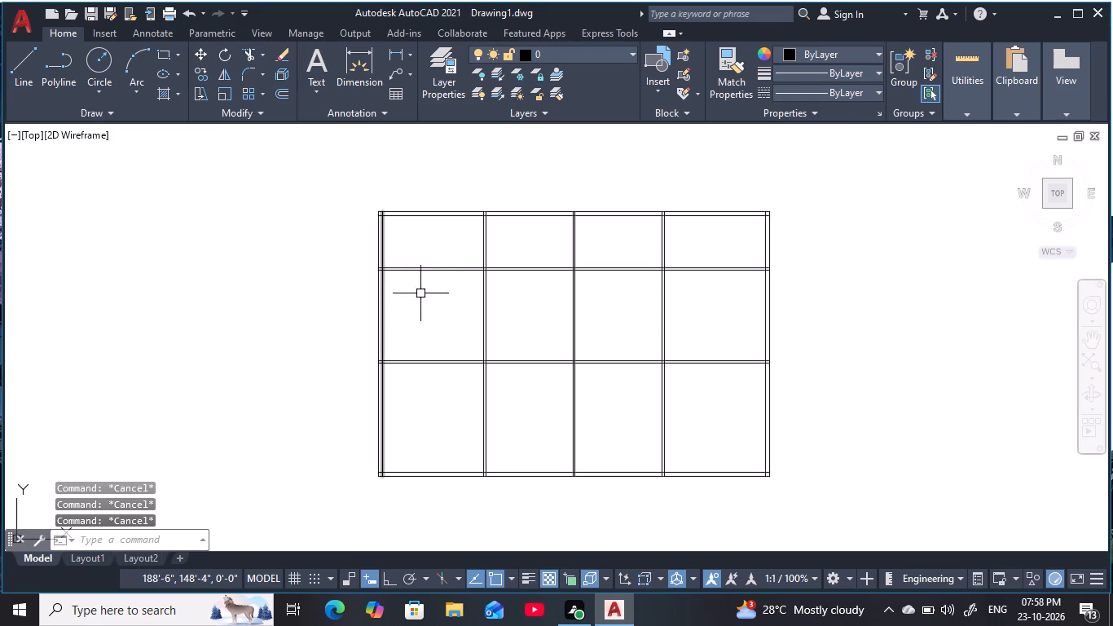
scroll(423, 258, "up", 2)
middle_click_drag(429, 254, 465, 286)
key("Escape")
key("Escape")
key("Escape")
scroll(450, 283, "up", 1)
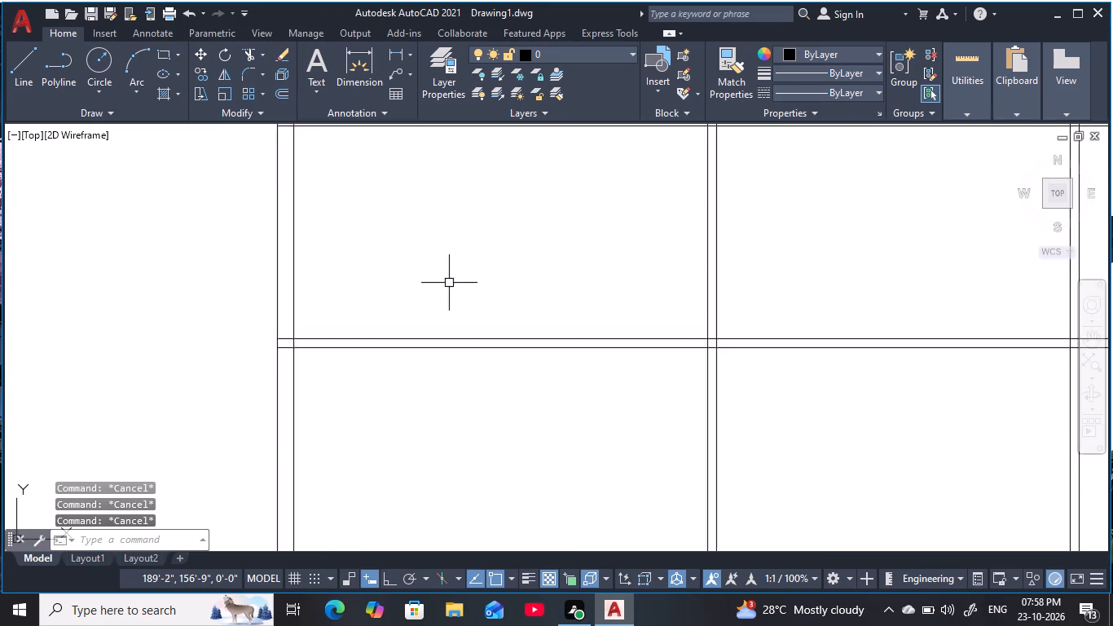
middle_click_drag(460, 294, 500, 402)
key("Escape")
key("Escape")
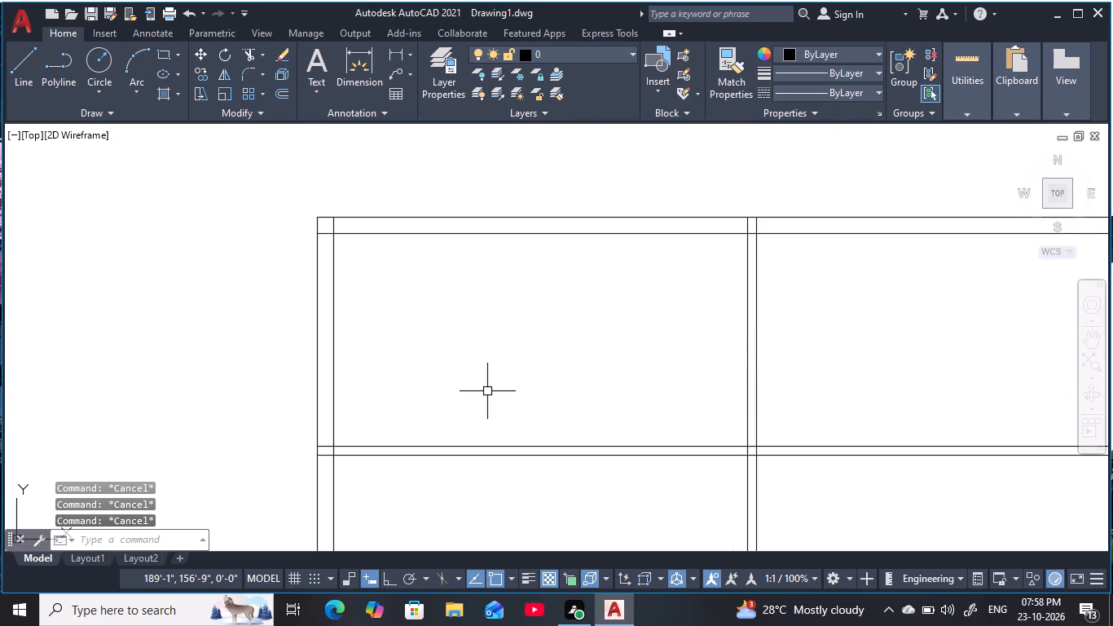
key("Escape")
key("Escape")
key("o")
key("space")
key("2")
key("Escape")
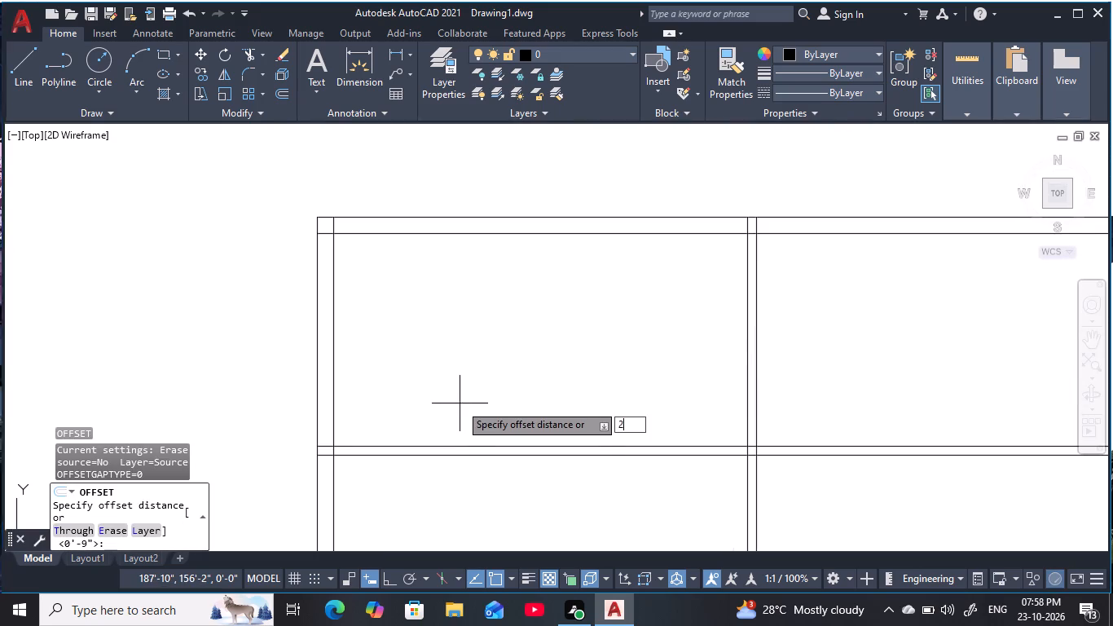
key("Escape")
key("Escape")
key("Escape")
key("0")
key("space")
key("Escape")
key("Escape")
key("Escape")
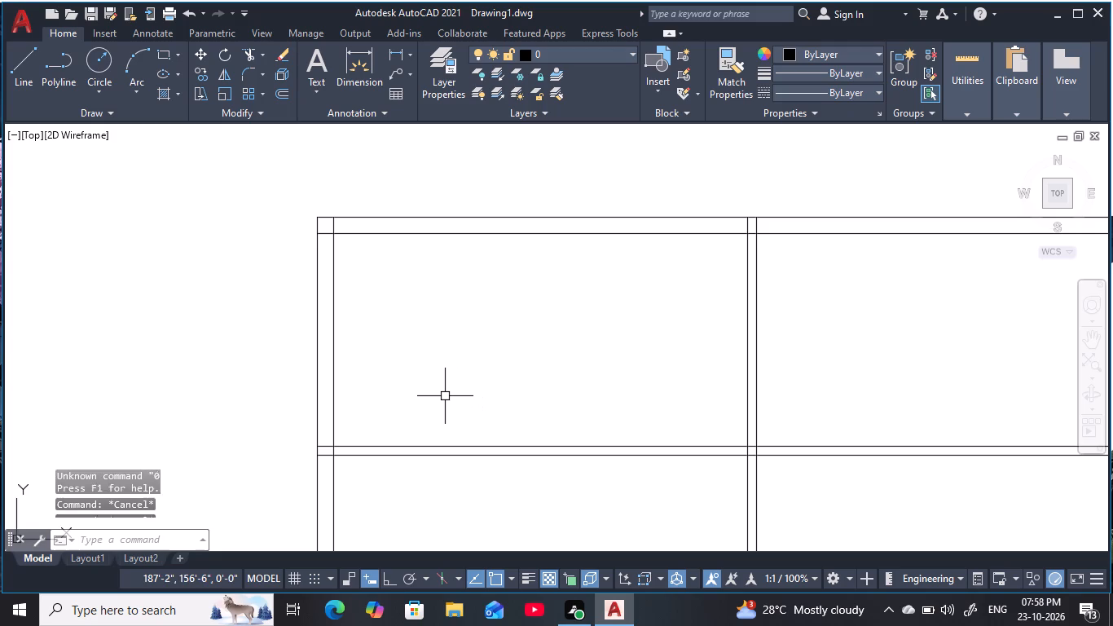
Offset the inner line of the left outer wall 10'11" to the right, into the top-left room.
key("o")
key("space")
key("1")
key("0")
key("apostrophe")
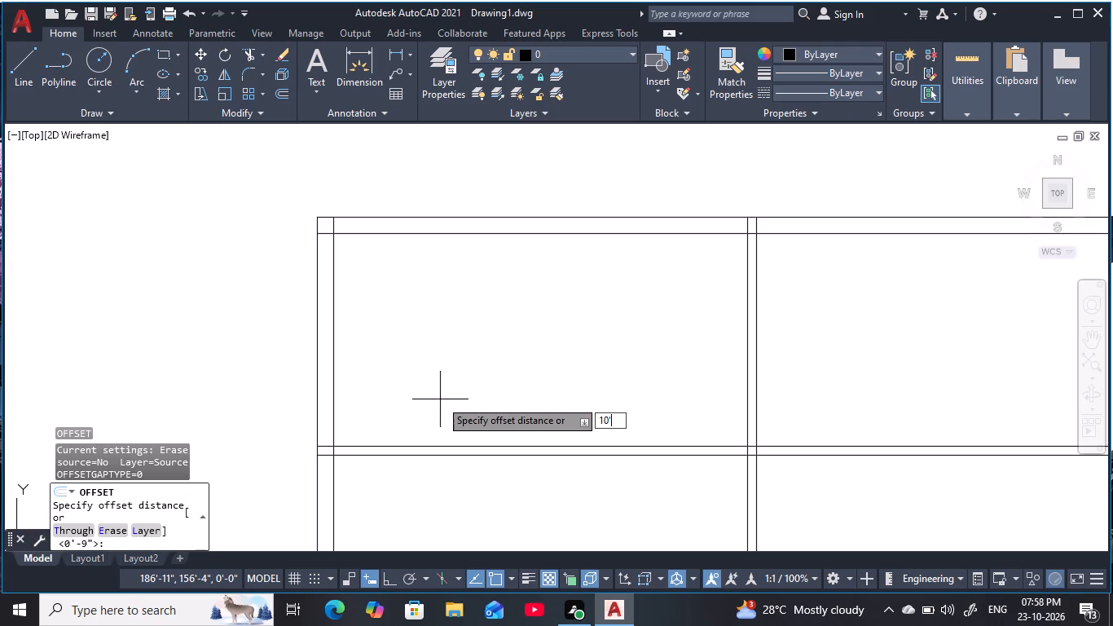
type("11")
key("space")
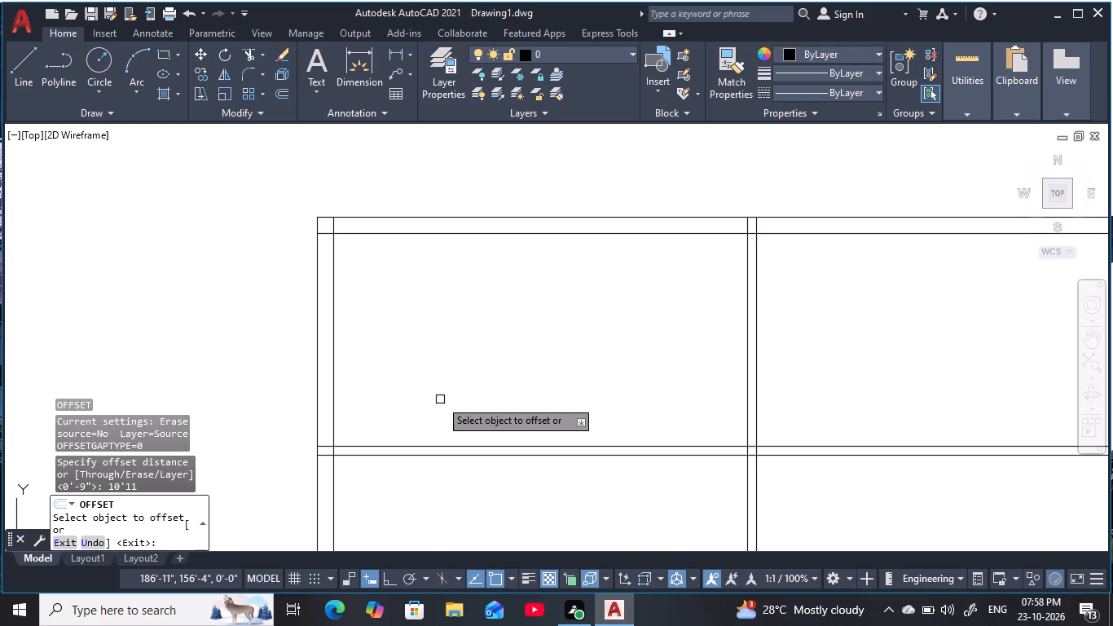
left_click(330, 389)
left_click(633, 346)
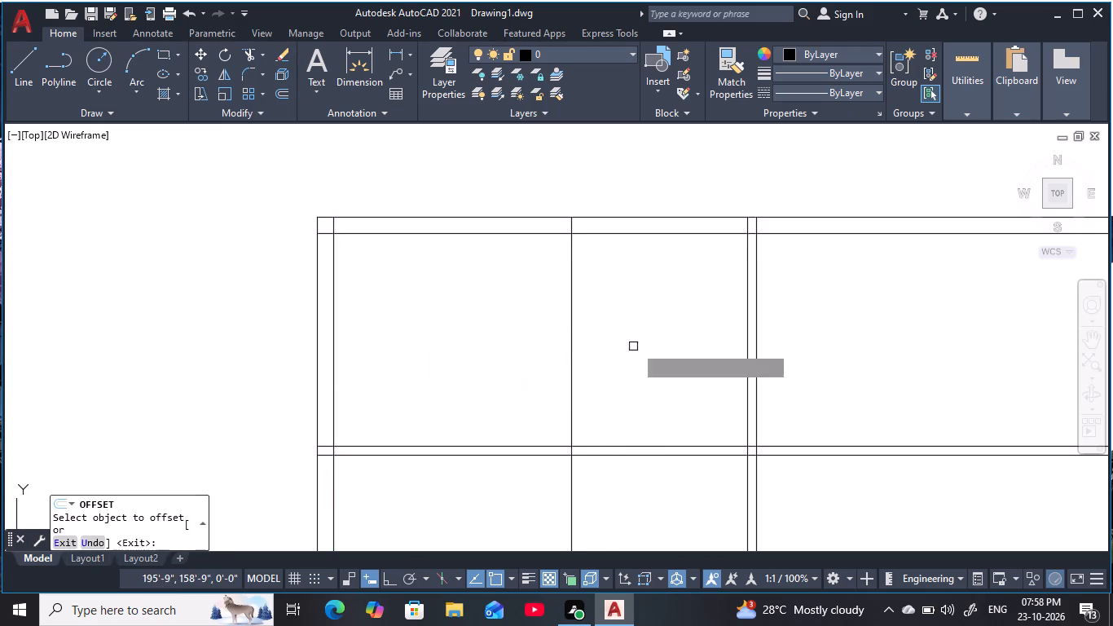
key("Escape")
key("Escape")
key("Escape")
Offset the new vertical partition line in the top-left room 5" to the right to give it wall thickness.
key("o")
key("space")
key("5")
key("space")
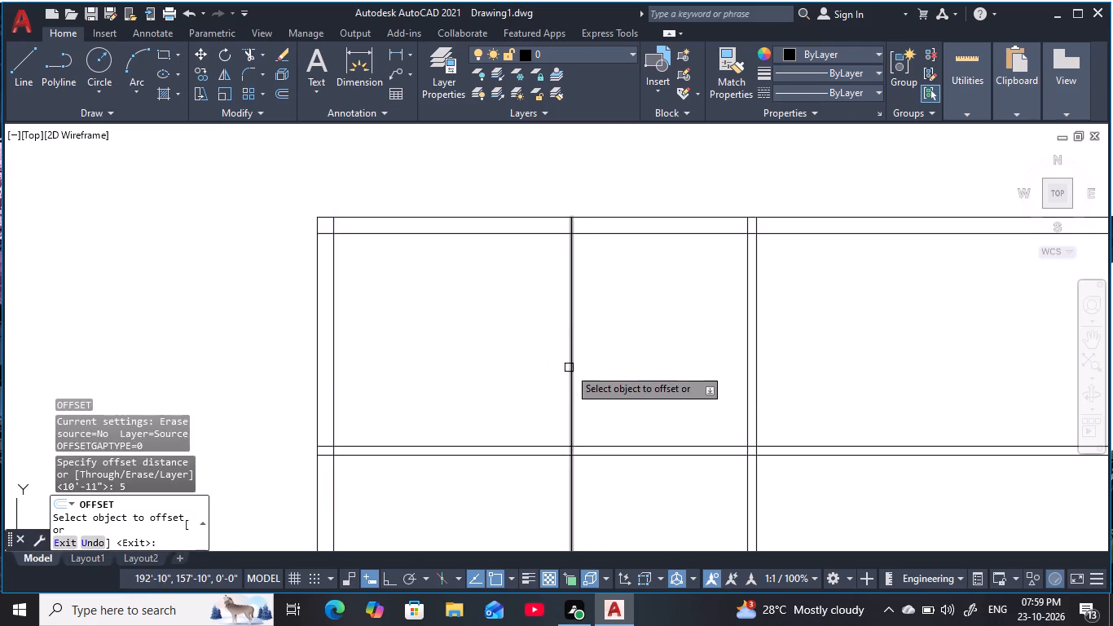
left_click(569, 368)
left_click(640, 359)
key("Escape")
key("Escape")
Trim both lines of the new vertical partition below the upper inner horizontal wall, keeping it only in the top-left room.
middle_click_drag(628, 350, 580, 179)
key("Escape")
key("Escape")
key("Escape")
middle_click_drag(582, 243, 592, 265)
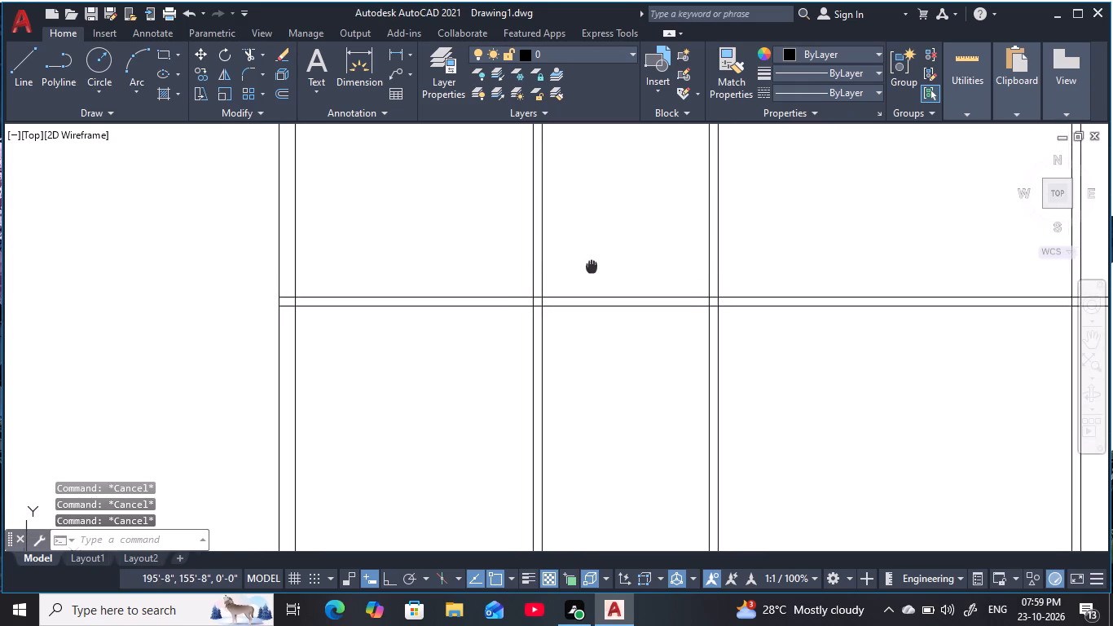
key("Escape")
middle_click_drag(592, 265, 592, 266)
key("Escape")
key("Escape")
type("tr")
key("space")
left_click(587, 380)
left_click(483, 417)
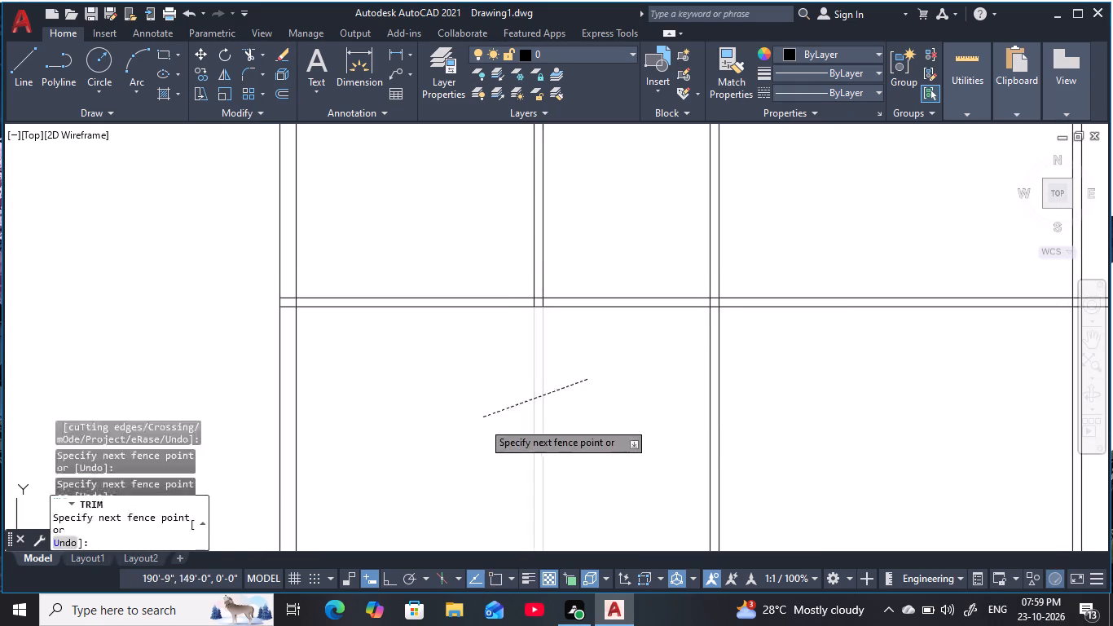
scroll(559, 422, "down", 1)
middle_click_drag(556, 410, 605, 145)
scroll(586, 245, "down", 2)
middle_click_drag(589, 254, 523, 373)
key("Escape")
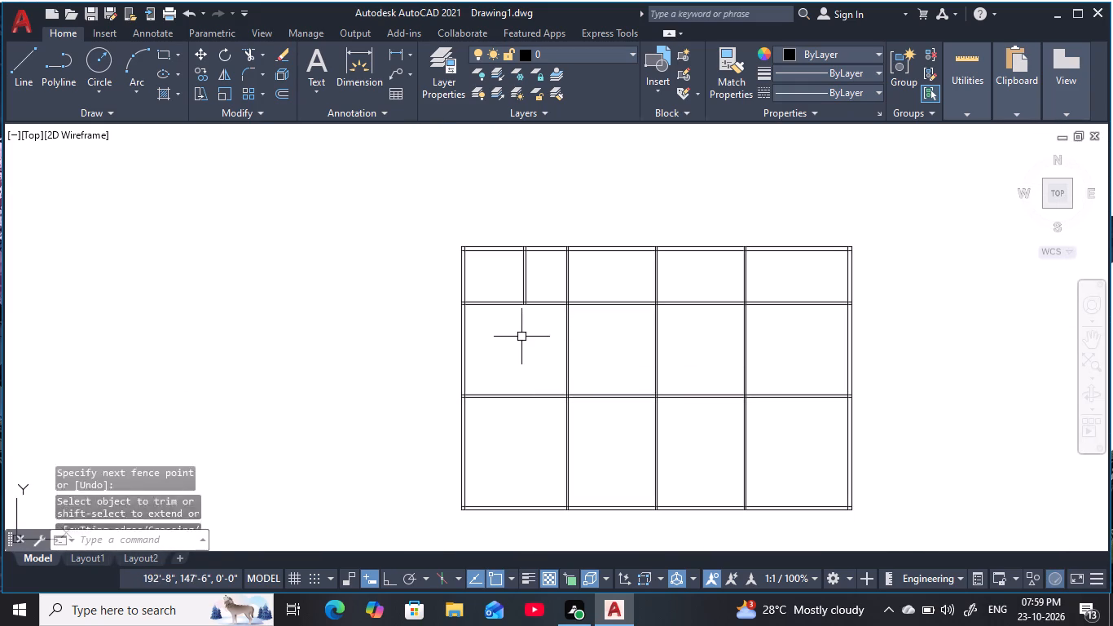
key("Escape")
key("Escape")
key("Escape")
key("Escape")
middle_click_drag(525, 337, 518, 373)
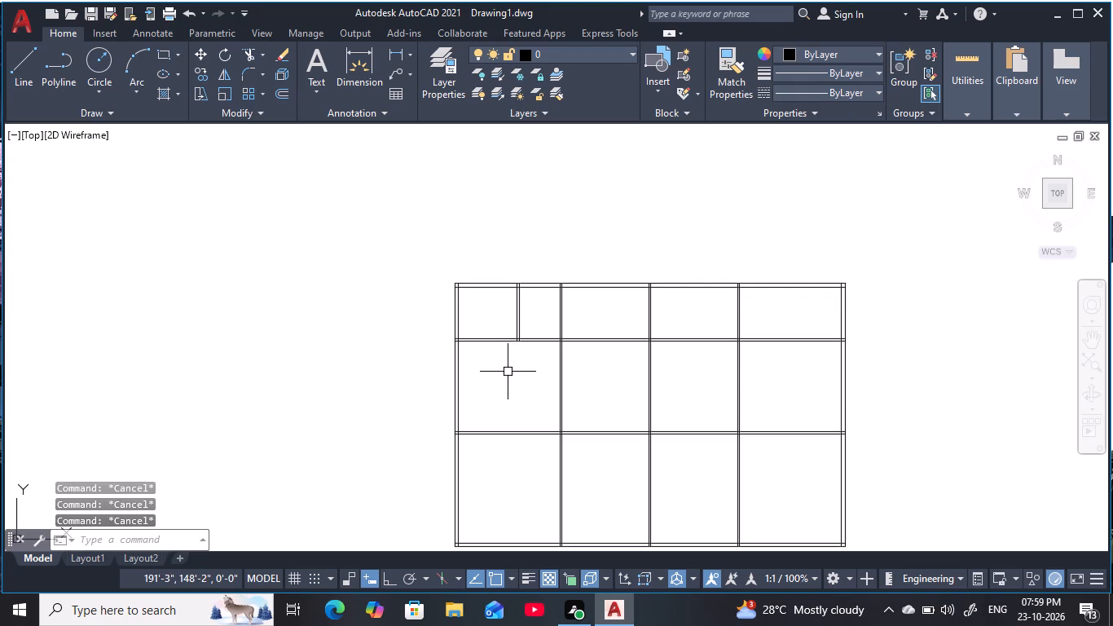
Measure the height of the narrow space right of the top-left room's new partition with a linear dimension.
scroll(536, 315, "up", 2)
middle_click_drag(536, 315, 495, 343)
key("Escape")
key("Escape")
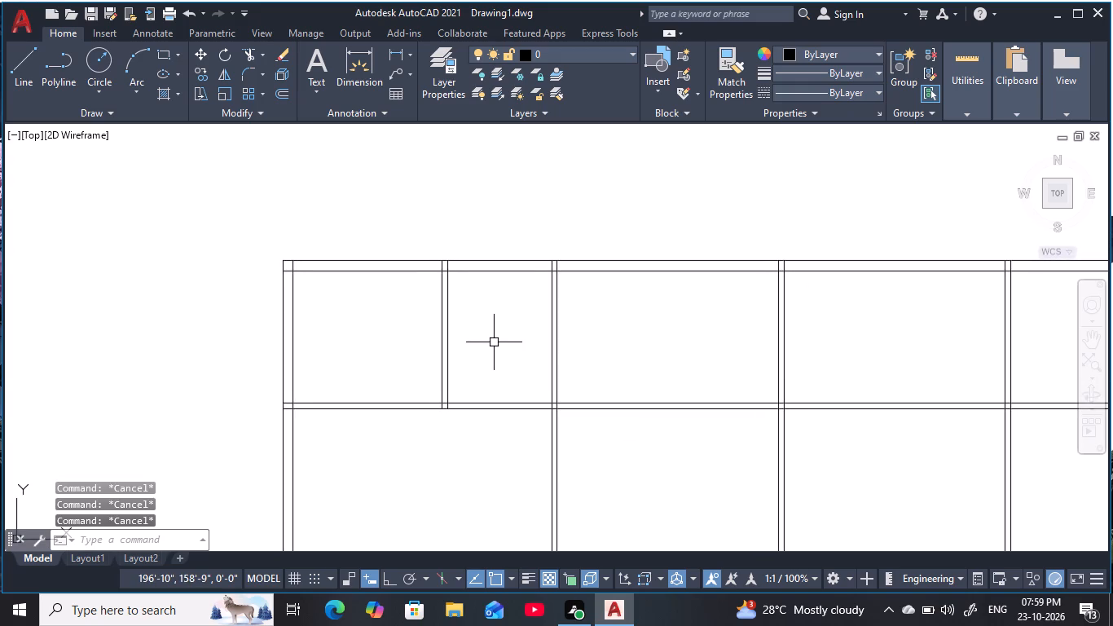
key("d")
type("li")
key("space")
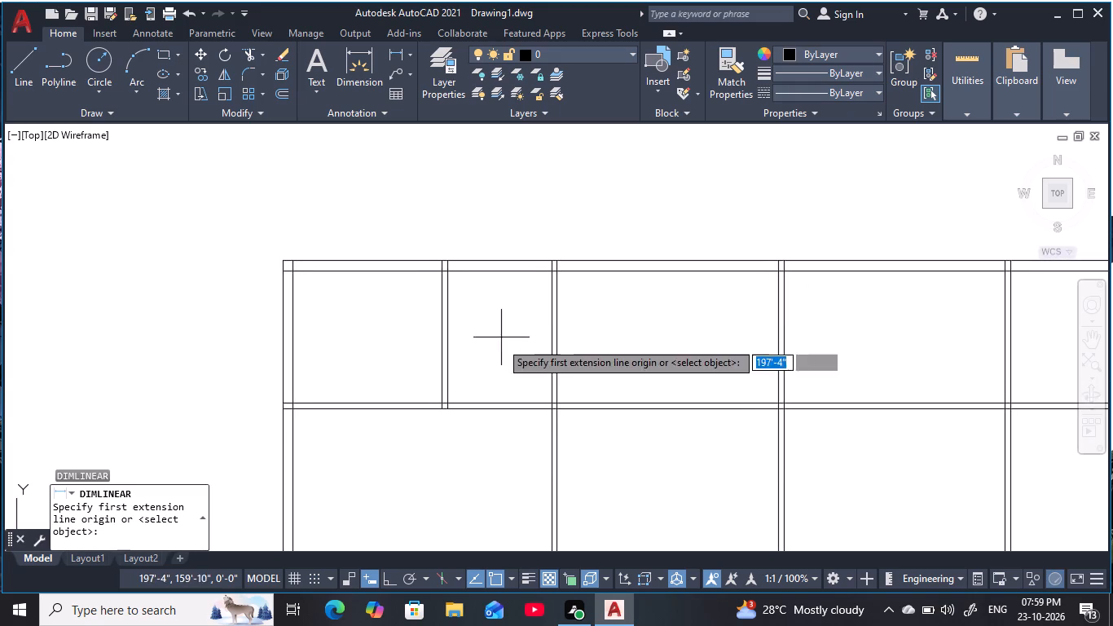
left_click(503, 405)
left_click(503, 276)
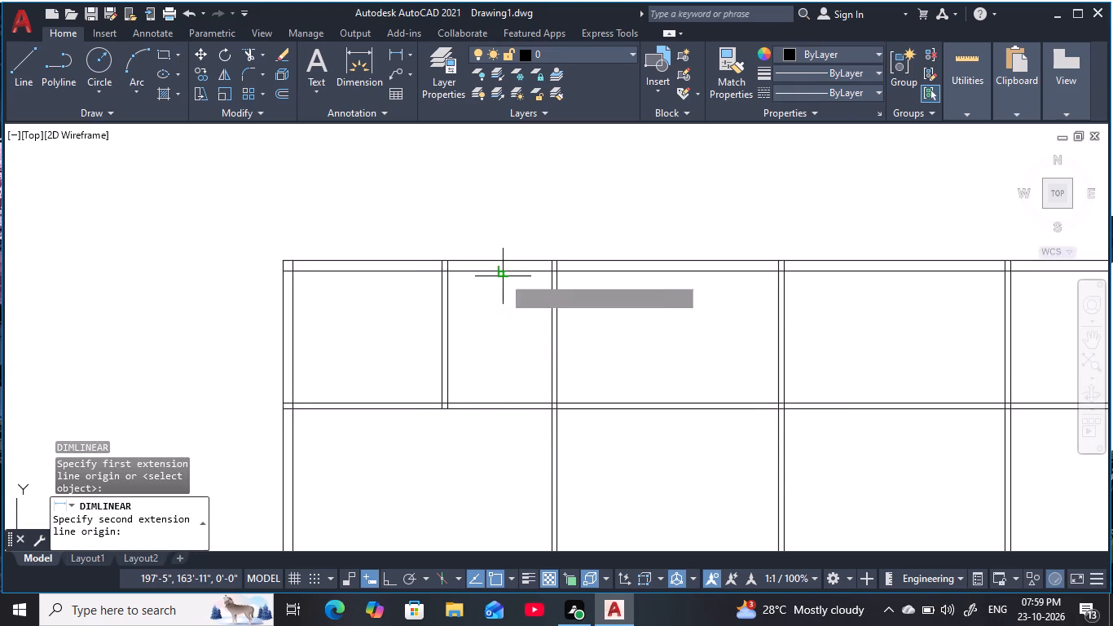
key("Escape")
key("Escape")
key("Escape")
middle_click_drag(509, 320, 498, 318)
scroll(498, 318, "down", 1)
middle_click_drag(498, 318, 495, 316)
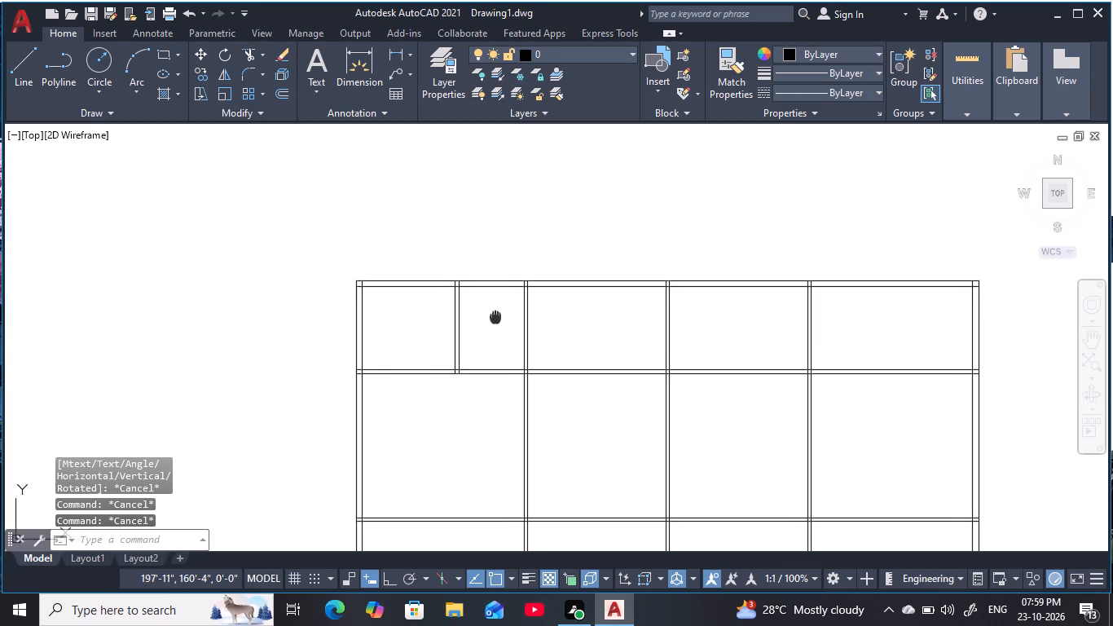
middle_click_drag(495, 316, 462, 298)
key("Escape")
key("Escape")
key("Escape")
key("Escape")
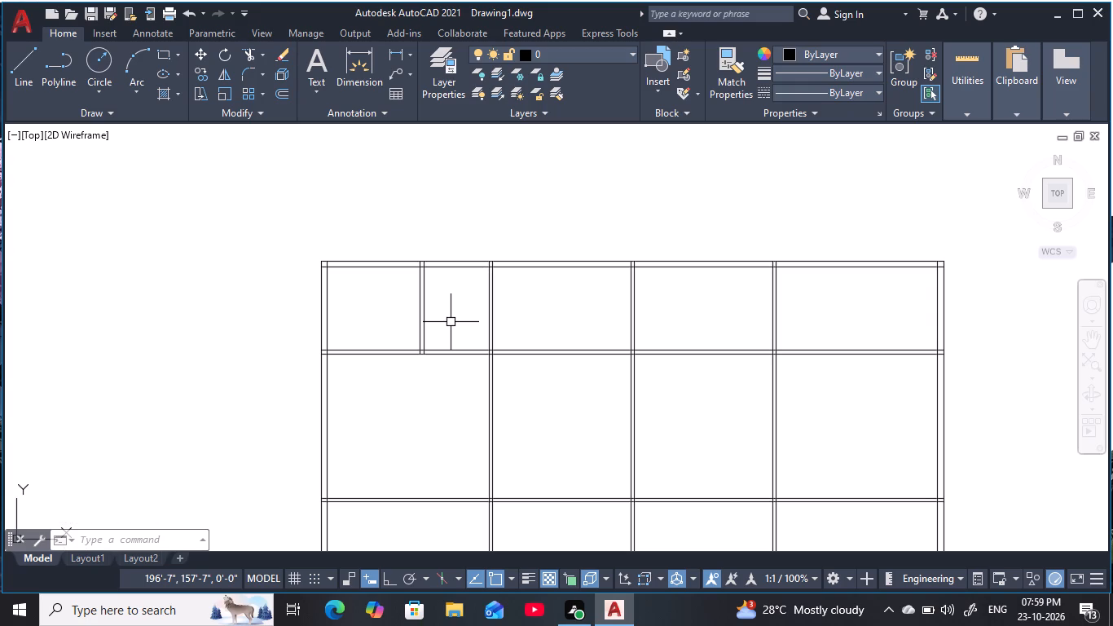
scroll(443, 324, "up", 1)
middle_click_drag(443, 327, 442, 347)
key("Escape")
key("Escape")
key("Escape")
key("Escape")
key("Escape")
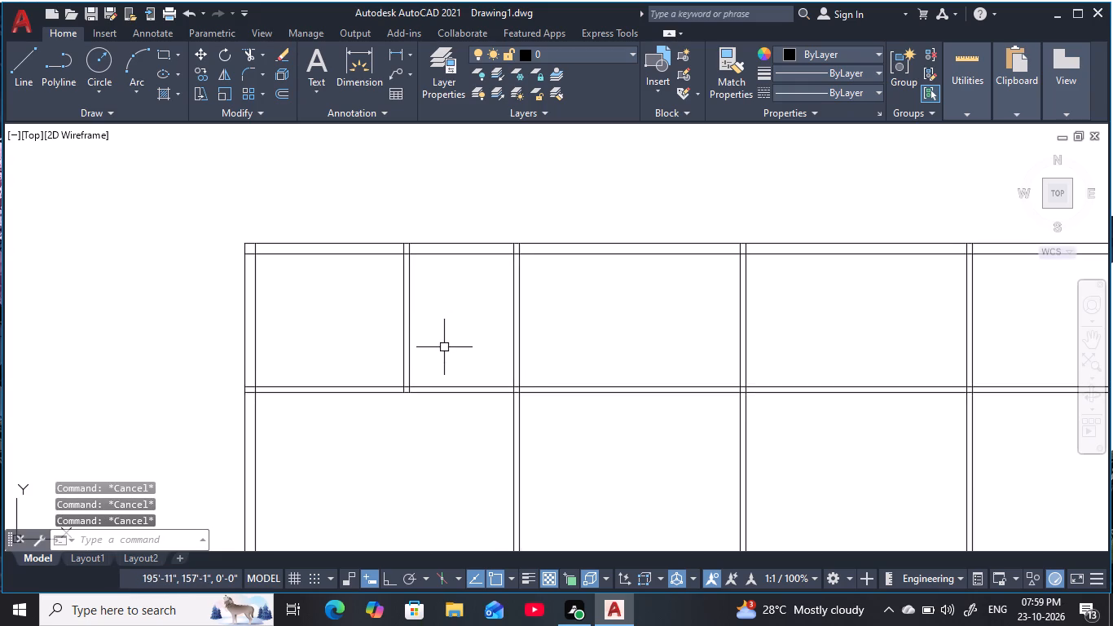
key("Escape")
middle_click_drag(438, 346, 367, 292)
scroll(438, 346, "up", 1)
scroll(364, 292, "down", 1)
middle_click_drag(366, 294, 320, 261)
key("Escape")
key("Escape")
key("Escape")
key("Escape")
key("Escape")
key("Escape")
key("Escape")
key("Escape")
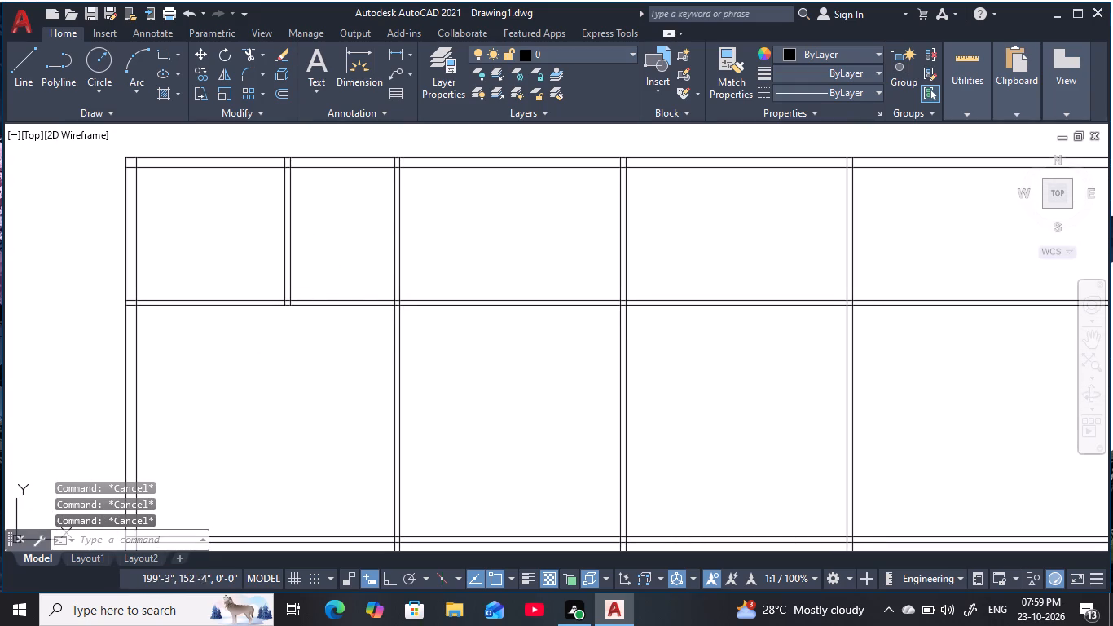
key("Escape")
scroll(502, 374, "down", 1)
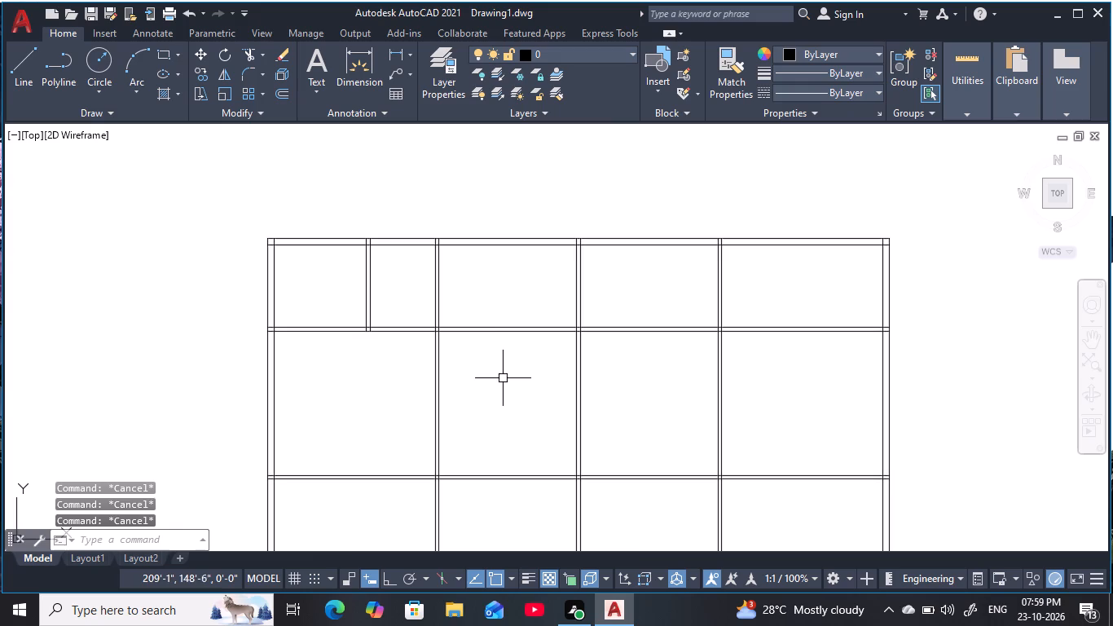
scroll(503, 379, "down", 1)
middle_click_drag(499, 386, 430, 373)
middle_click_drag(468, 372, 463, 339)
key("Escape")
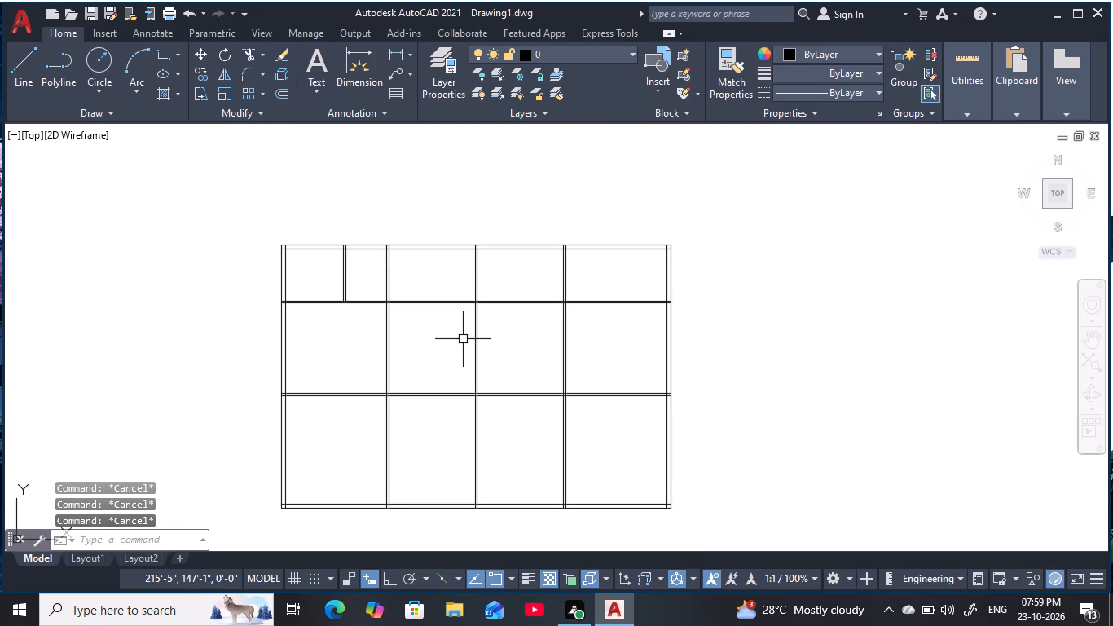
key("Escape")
Offset the inner line of the right outer wall 10'11" to the left, into the top-right room.
scroll(455, 351, "up", 1)
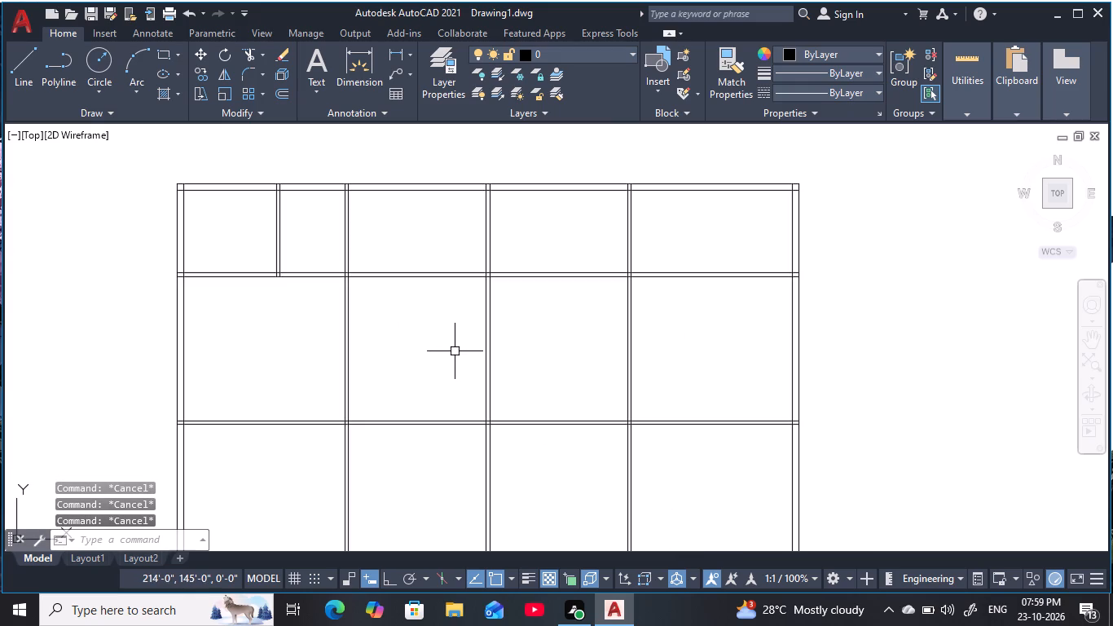
key("Escape")
key("Escape")
key("o")
key("space")
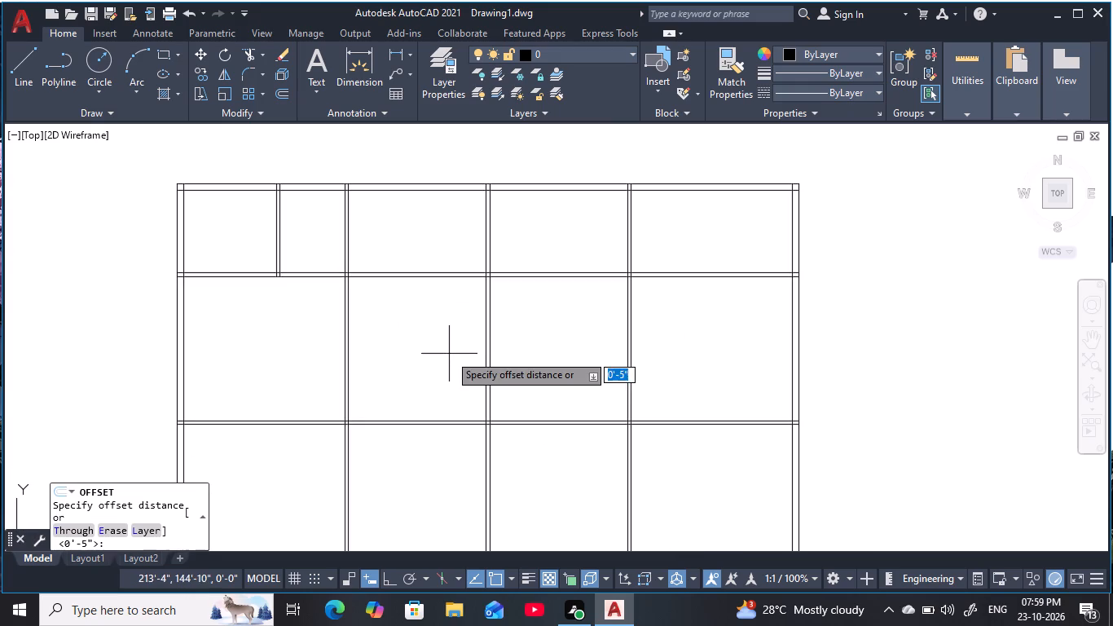
key("1")
key("0")
key("apostrophe")
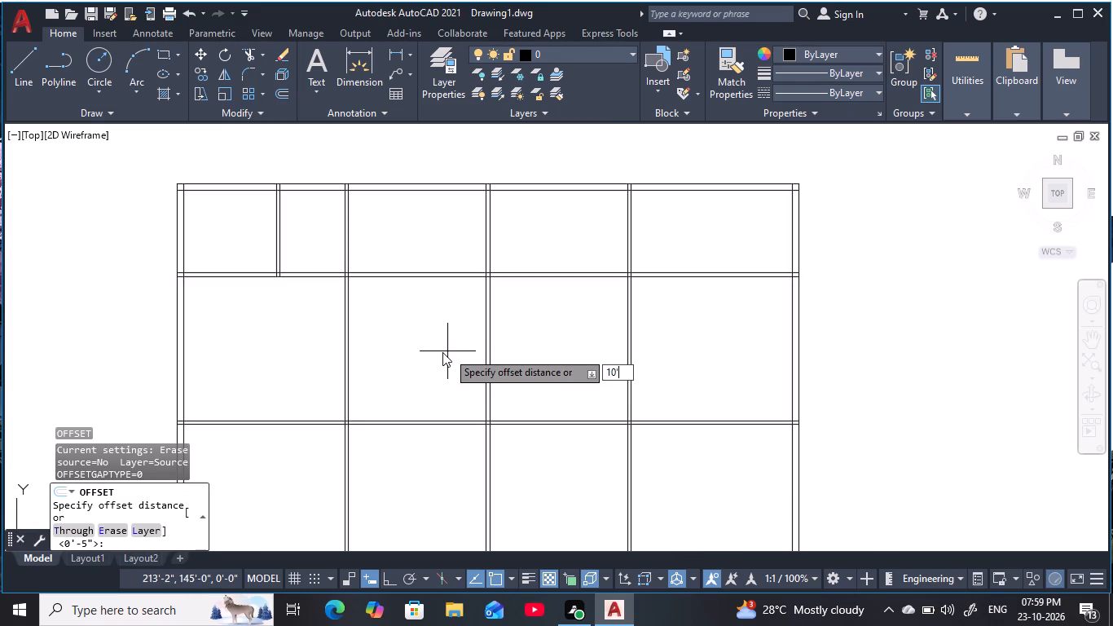
type("11")
key("space")
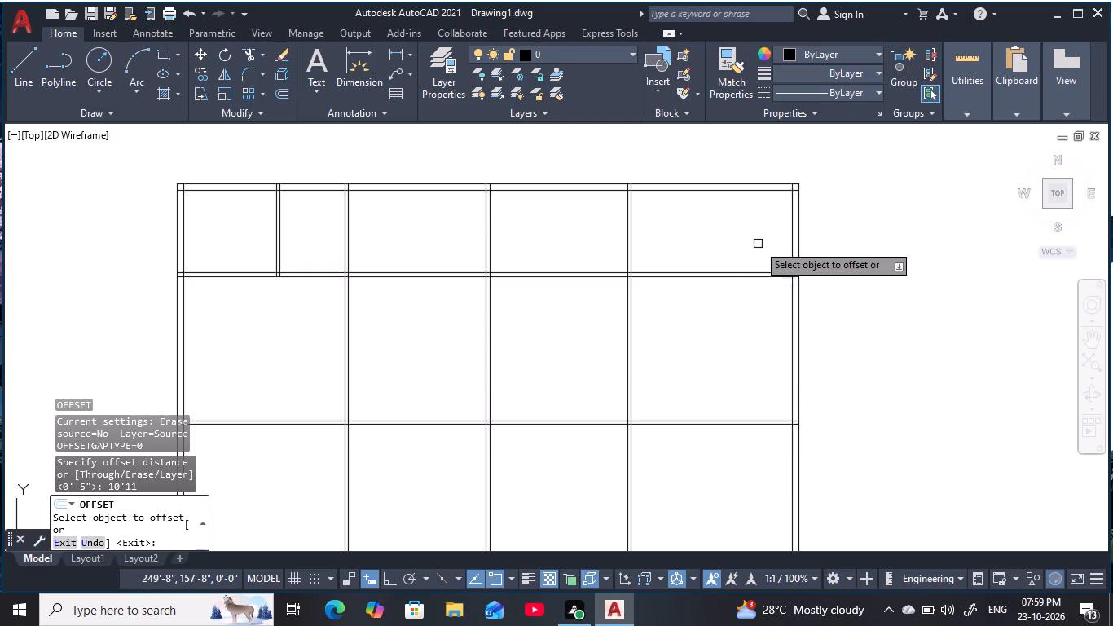
left_click(791, 249)
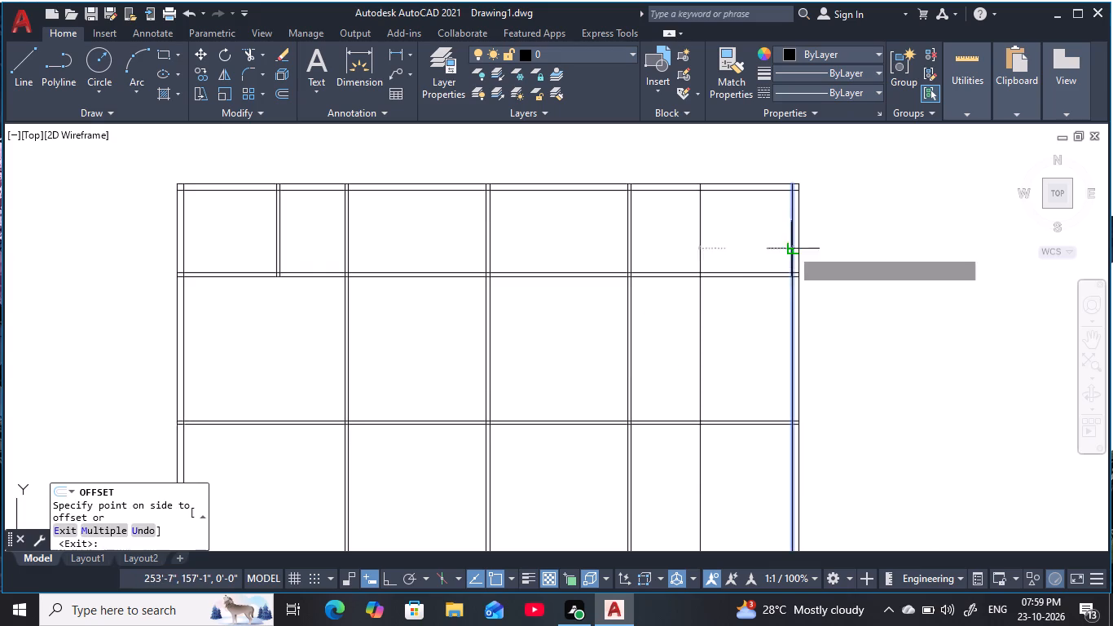
left_click(660, 271)
key("Escape")
key("Escape")
key("Escape")
key("Escape")
key("Escape")
key("Escape")
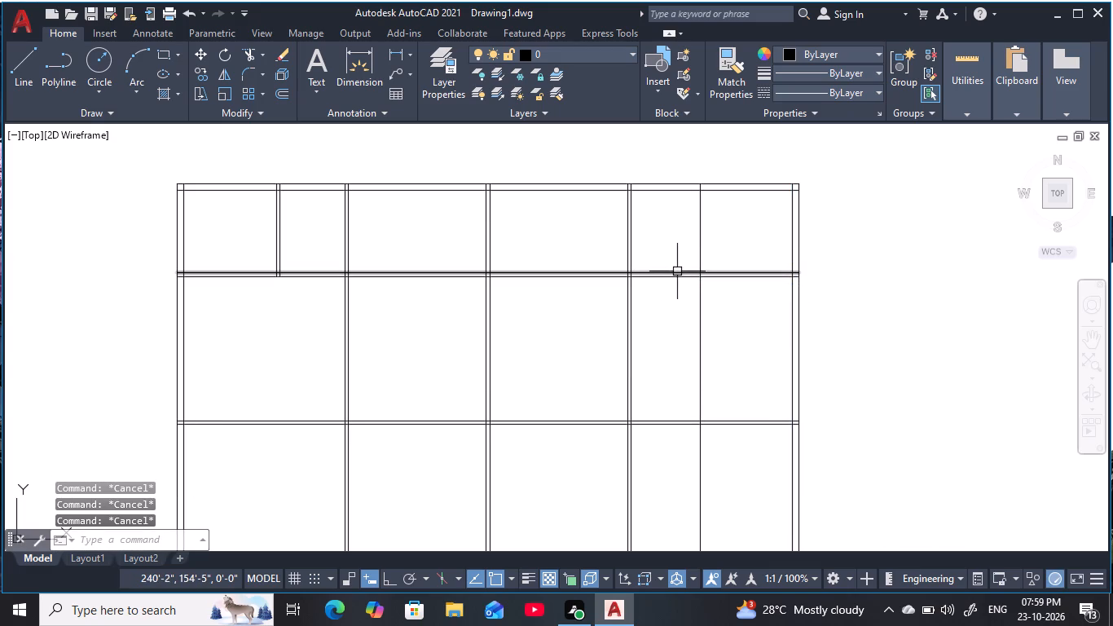
Offset the new vertical line in the top-right room 5" to the left to give the partition wall thickness.
key("o")
key("space")
type("5")
key("space")
left_click(698, 238)
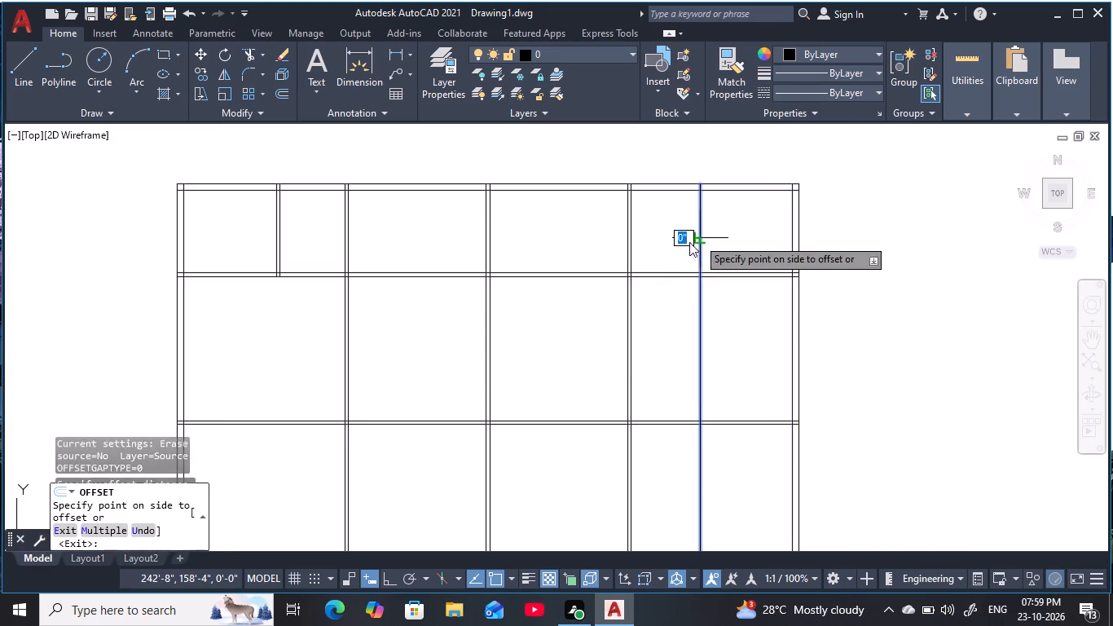
left_click(665, 250)
key("Escape")
key("Escape")
key("Escape")
key("Escape")
Trim both lines of the new right-hand partition across the middle-right room, between the two inner horizontal walls.
type("tr")
key("space")
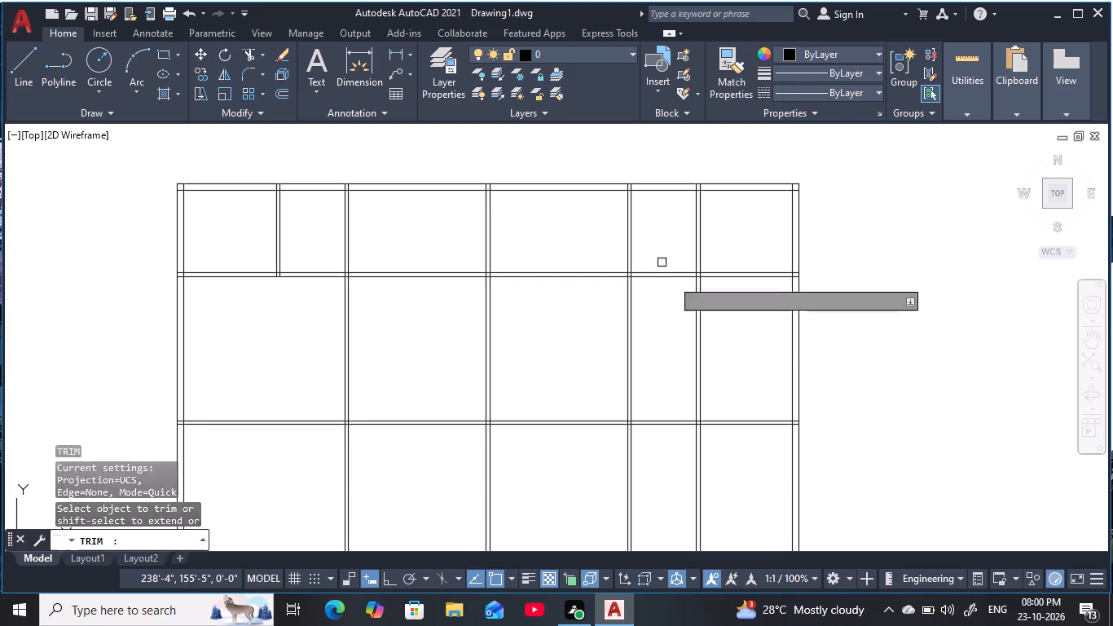
left_click(710, 354)
left_click(678, 372)
middle_click_drag(696, 364, 696, 269)
key("Escape")
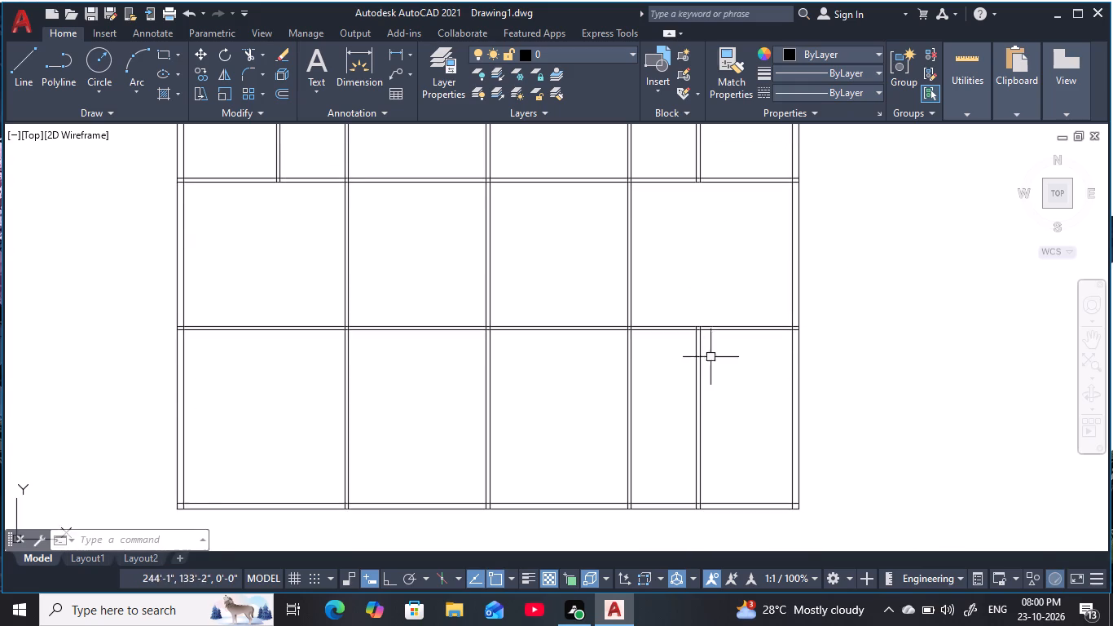
key("Escape")
key("Escape")
key("Escape")
Erase the two leftover partition lines in the bottom-right room.
left_click(715, 397)
left_click(672, 390)
key("e")
key("space")
key("space")
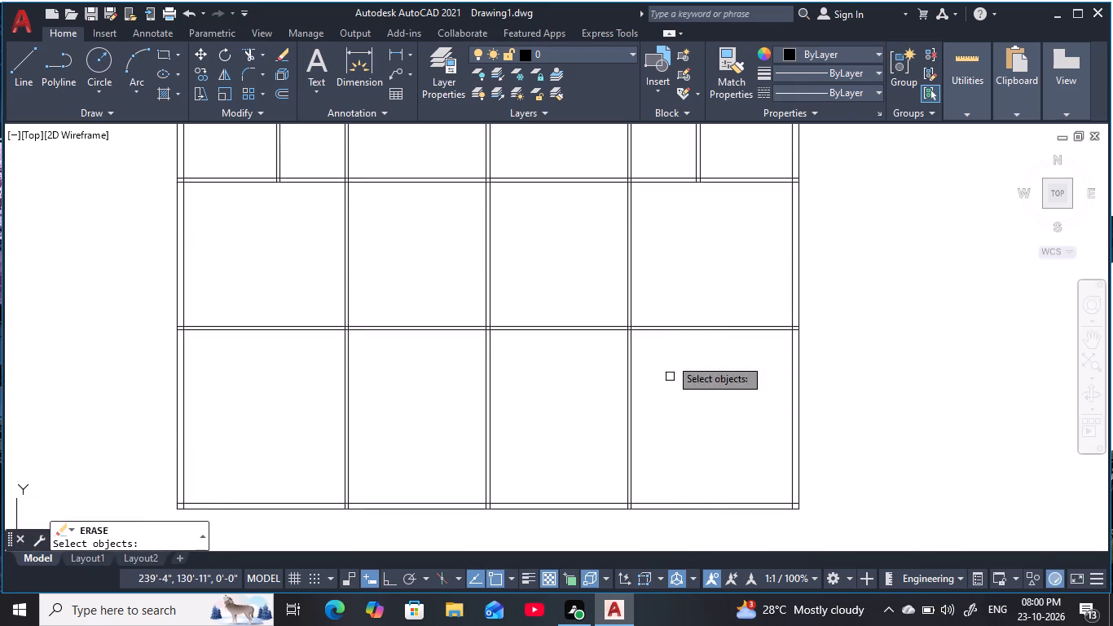
middle_click_drag(680, 259, 693, 345)
key("Escape")
key("Escape")
key("Escape")
middle_click_drag(572, 315, 594, 309)
key("Escape")
key("Escape")
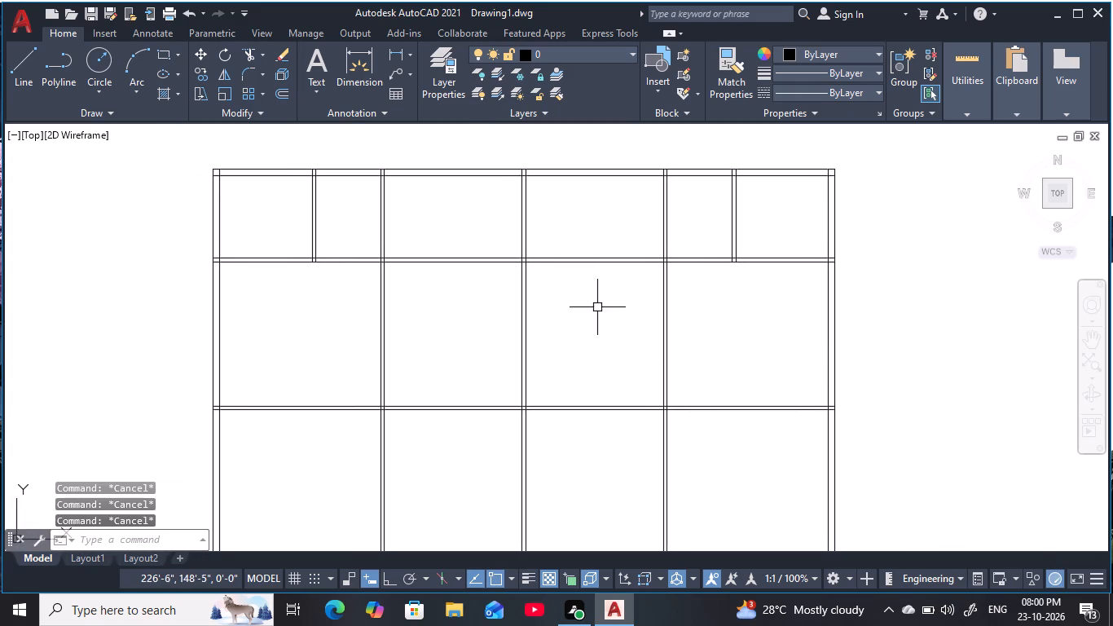
Offset the inner line of the left outer wall 14' to the right, into the bottom-left room.
middle_click_drag(459, 328, 477, 344)
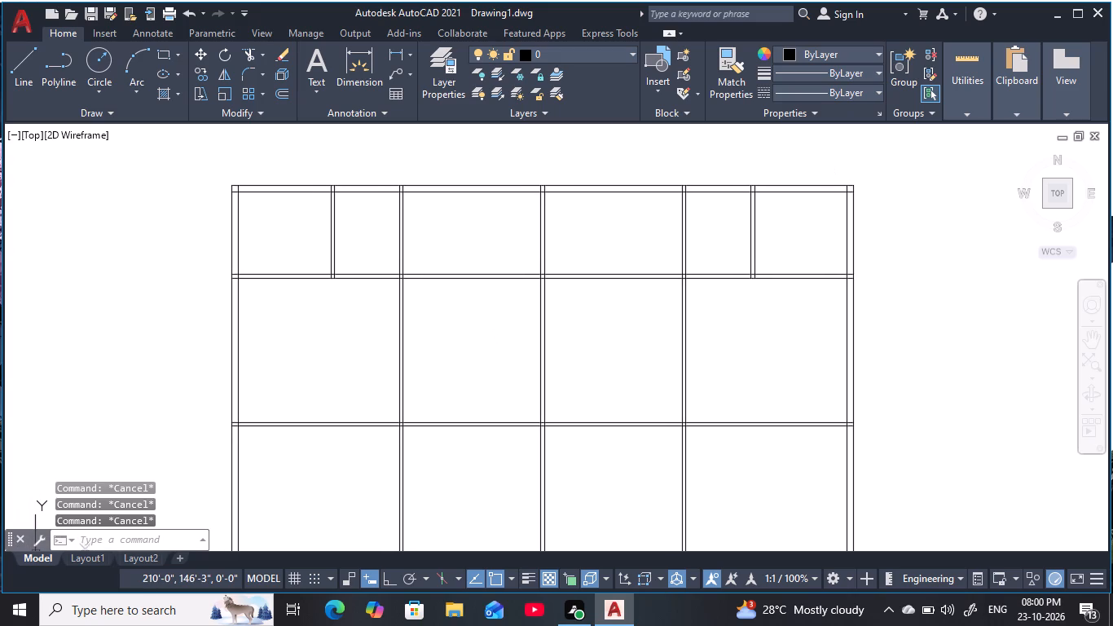
middle_click_drag(477, 344, 484, 348)
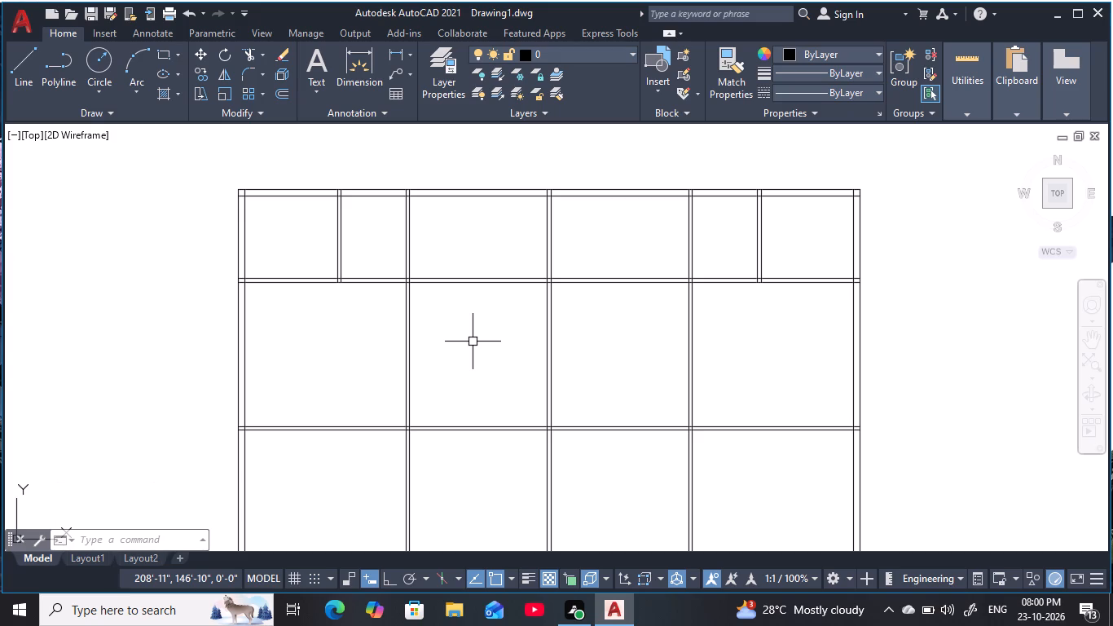
middle_click_drag(450, 388, 474, 230)
middle_click_drag(489, 373, 496, 362)
scroll(489, 372, "up", 1)
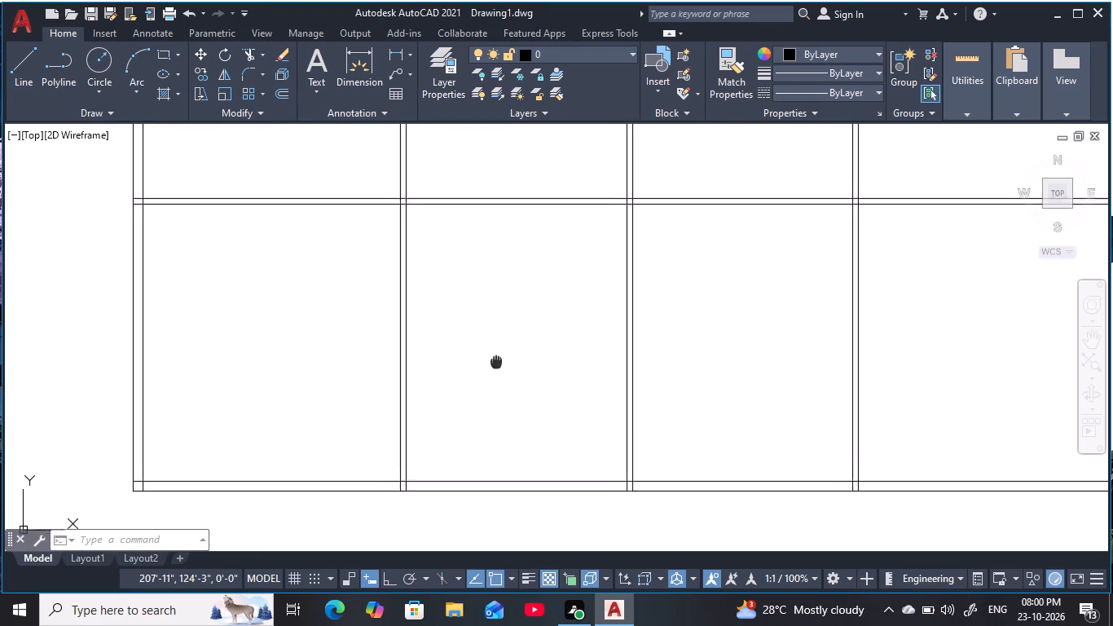
middle_click_drag(496, 362, 513, 412)
key("Escape")
key("Escape")
key("Escape")
key("Escape")
key("Escape")
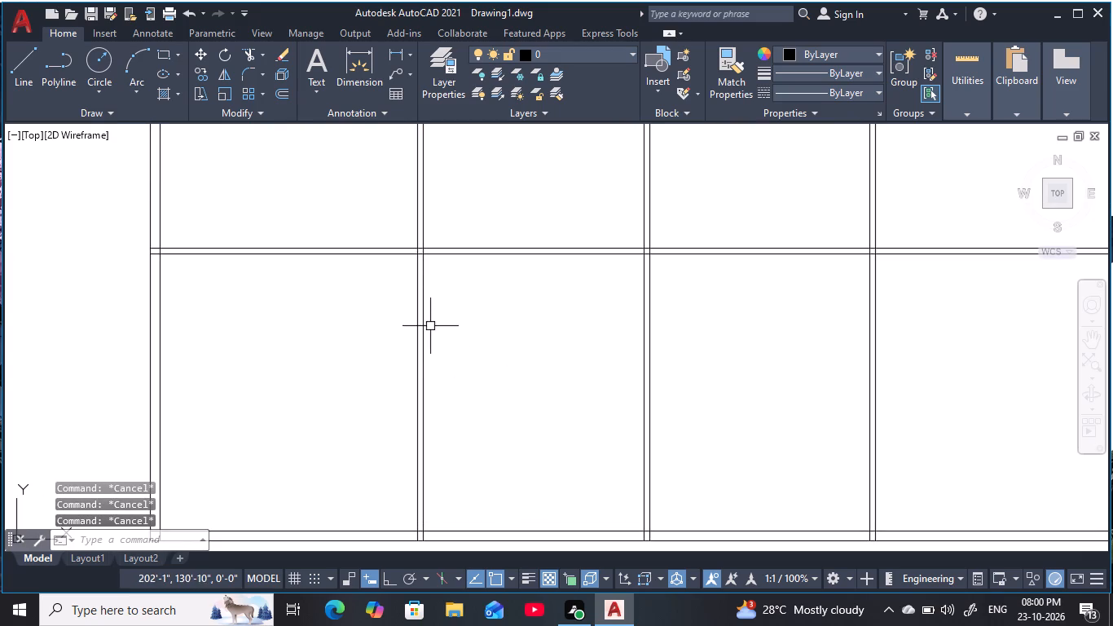
key("Escape")
key("Escape")
key("Escape")
key("Escape")
key("Escape")
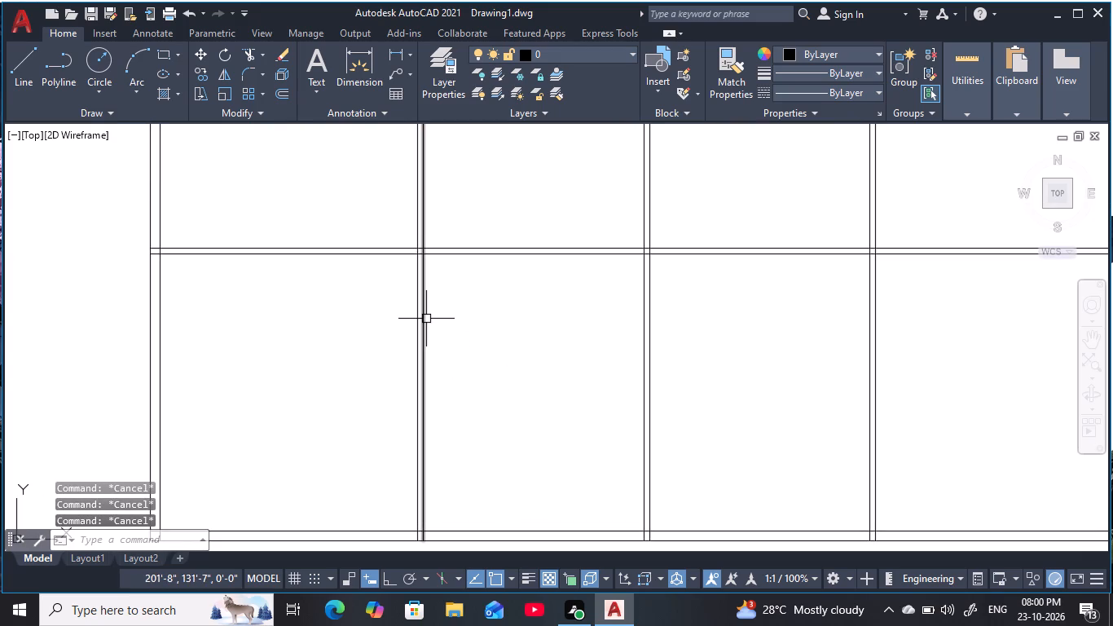
type("o")
key("space")
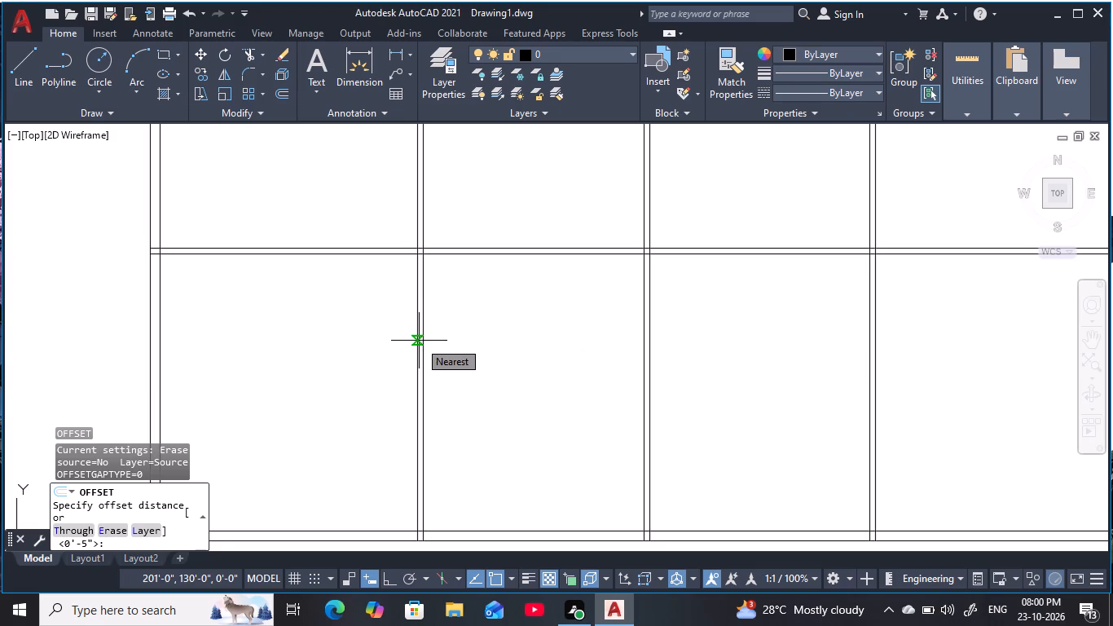
key("1")
key("4")
key("apostrophe")
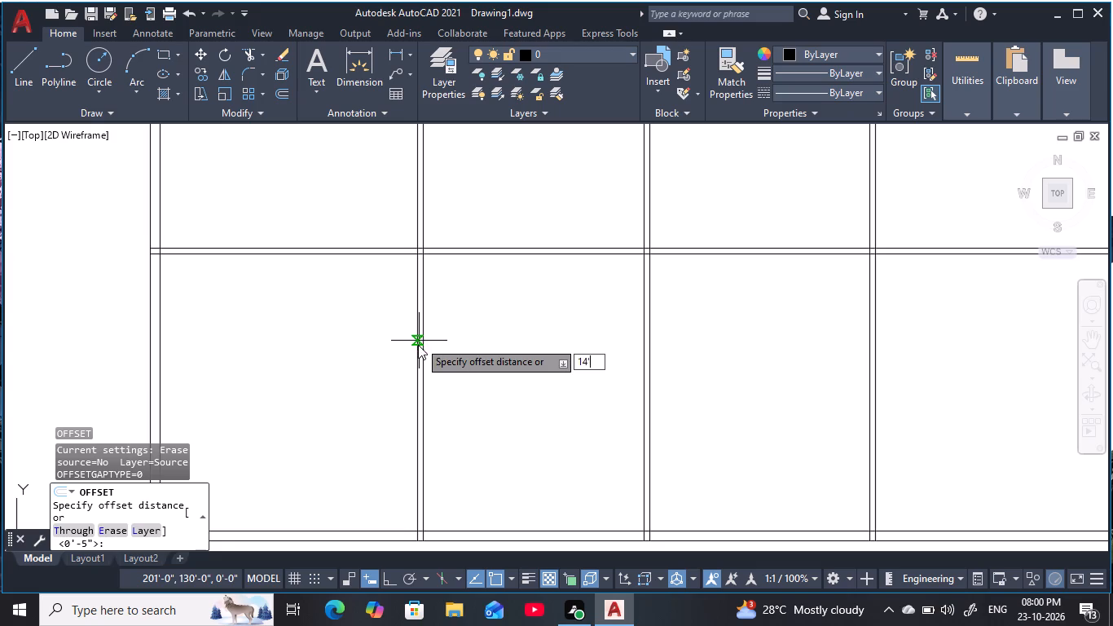
key("space")
left_click(160, 344)
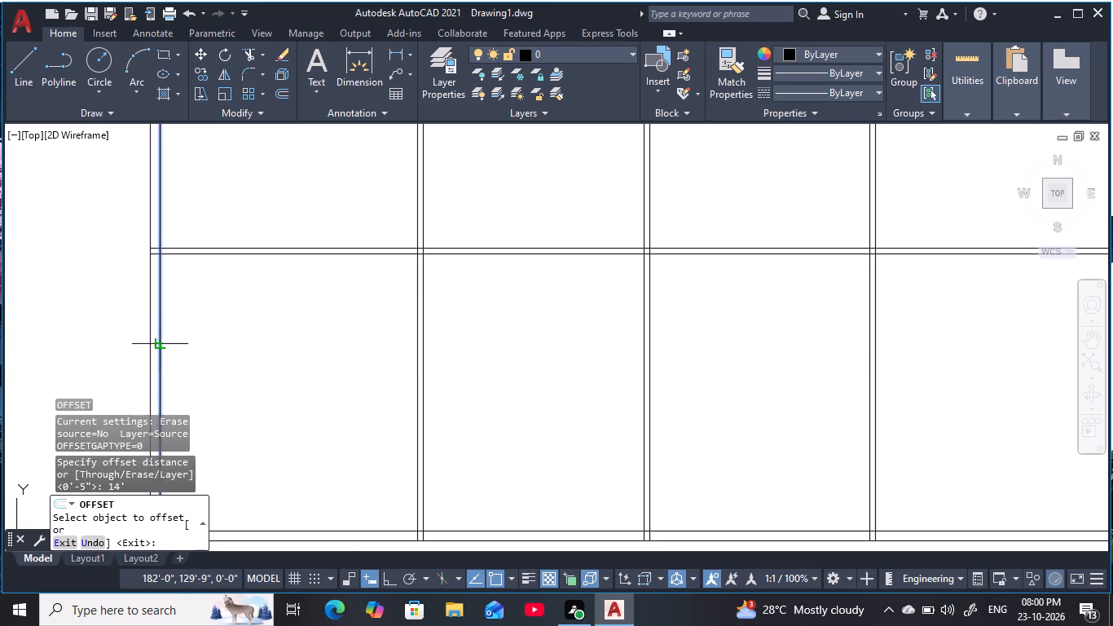
left_click(444, 333)
key("Escape")
key("Escape")
key("Escape")
Offset the new vertical line in the bottom-left room 5" to the right to give the partition wall thickness.
key("o")
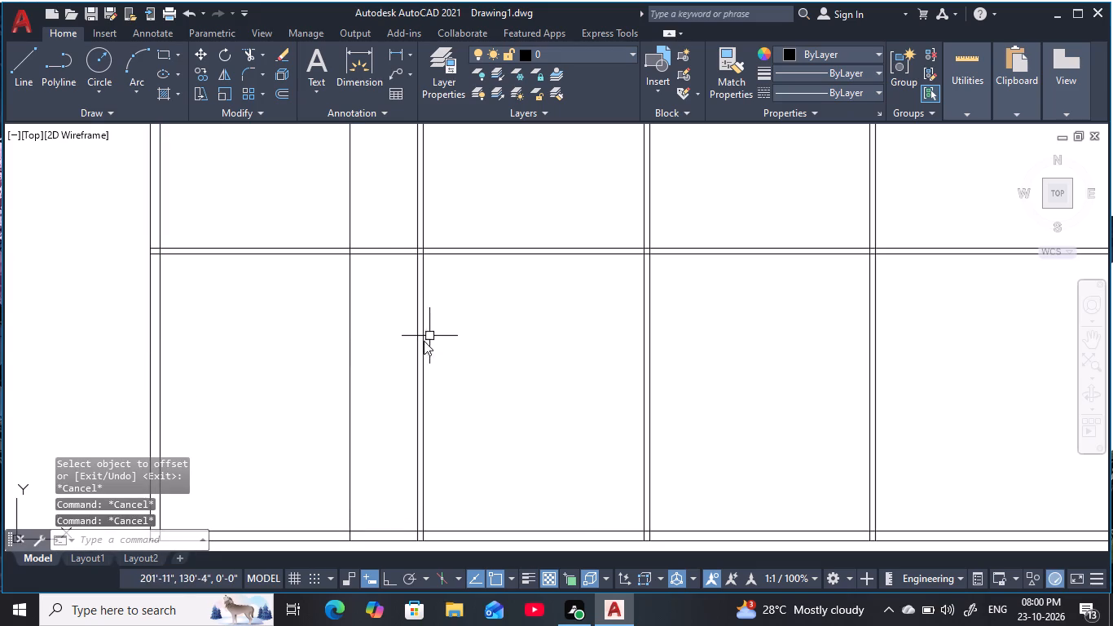
key("space")
key("5")
key("space")
left_click(348, 355)
left_click(481, 355)
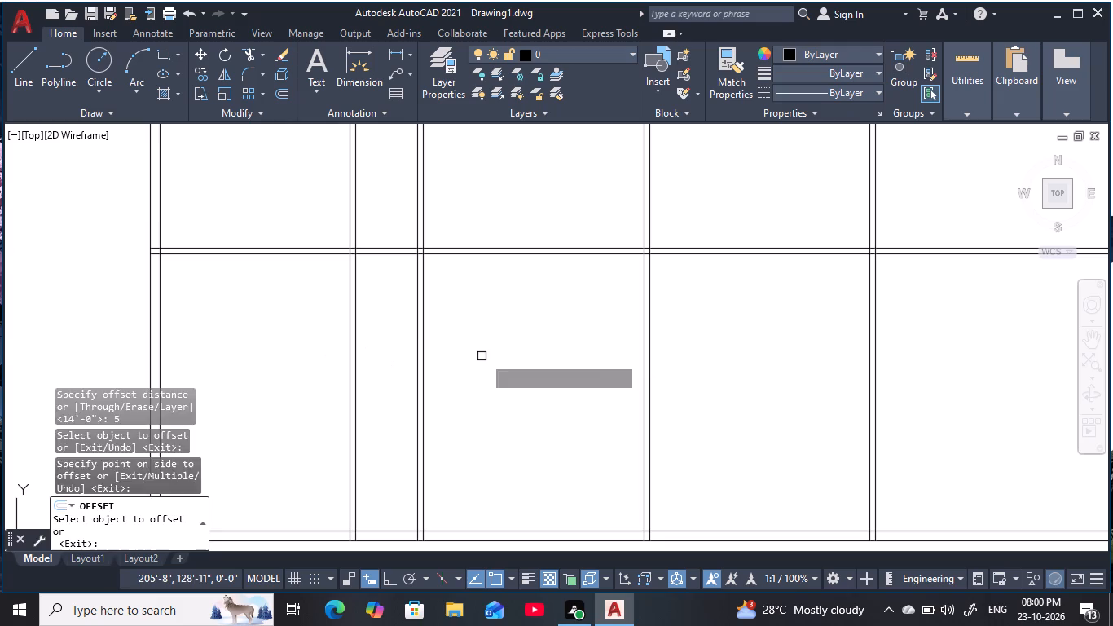
key("Escape")
key("Escape")
Trim both lines of the new partition across the middle-left and top-left rooms, keeping it in the bottom-left room.
middle_click_drag(411, 345, 439, 460)
key("Escape")
scroll(374, 331, "down", 2)
middle_click_drag(382, 325, 394, 374)
key("Escape")
key("Escape")
key("Escape")
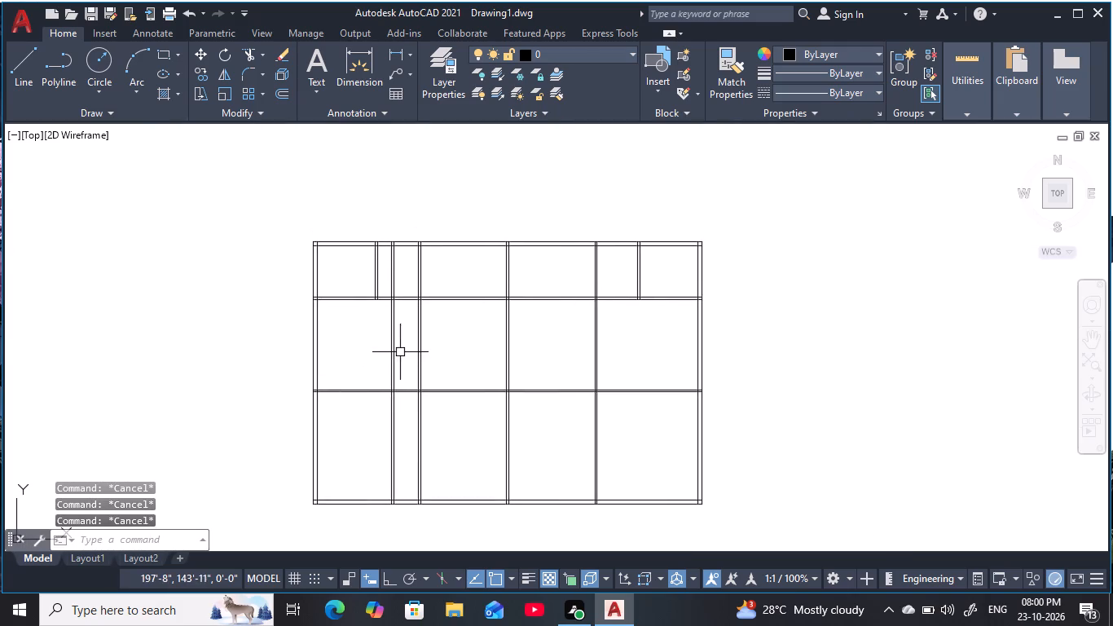
type("tr")
key("space")
scroll(404, 346, "up", 2)
left_click(405, 346)
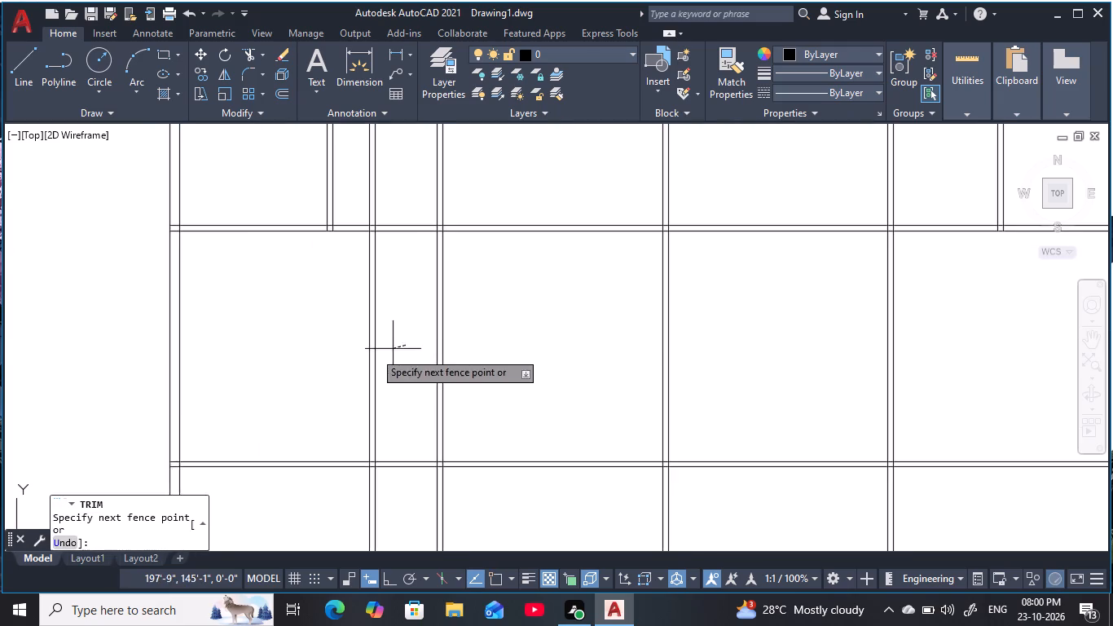
left_click(345, 350)
middle_click_drag(370, 301, 403, 406)
left_click(418, 289)
left_click(400, 297)
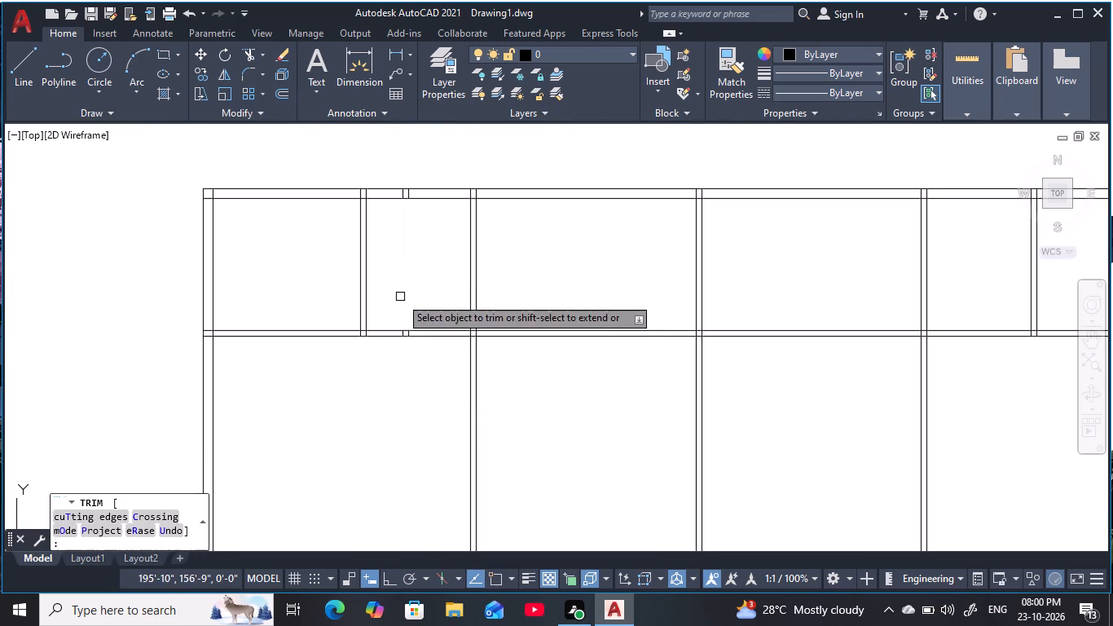
scroll(497, 277, "down", 1)
middle_click_drag(498, 278, 467, 227)
key("Escape")
key("Escape")
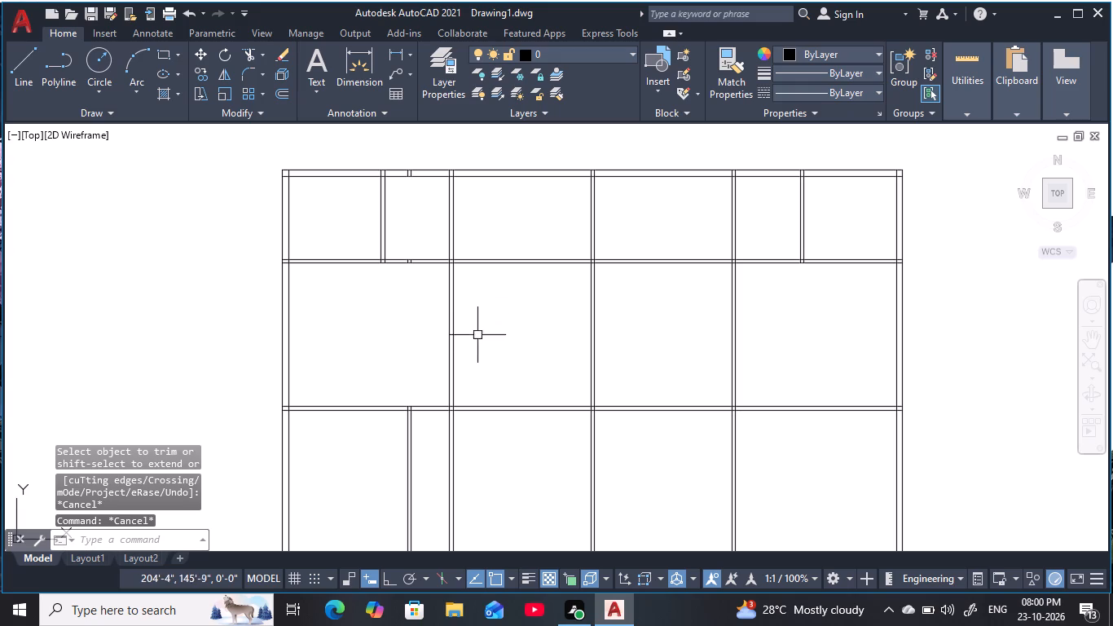
middle_click_drag(490, 323, 475, 269)
key("Escape")
key("Escape")
scroll(479, 293, "down", 1)
middle_click_drag(481, 303, 483, 341)
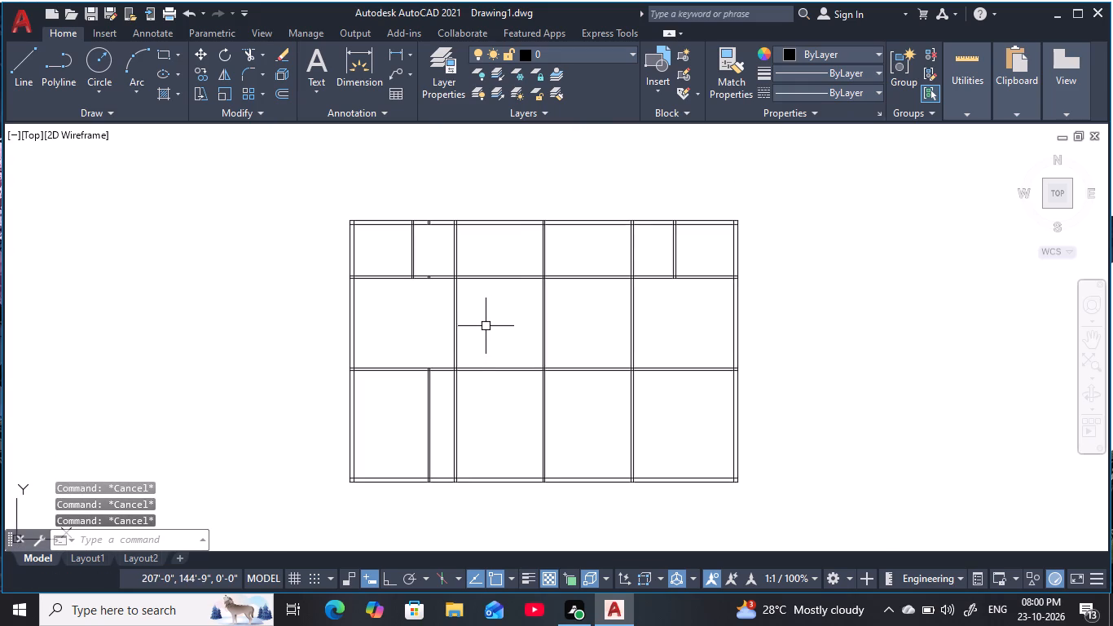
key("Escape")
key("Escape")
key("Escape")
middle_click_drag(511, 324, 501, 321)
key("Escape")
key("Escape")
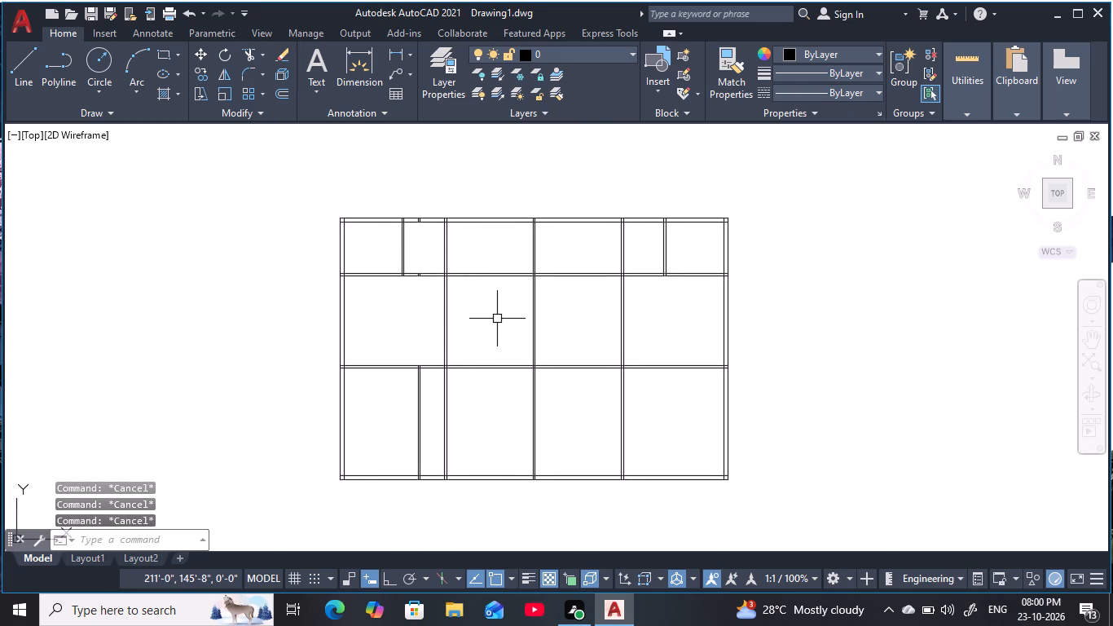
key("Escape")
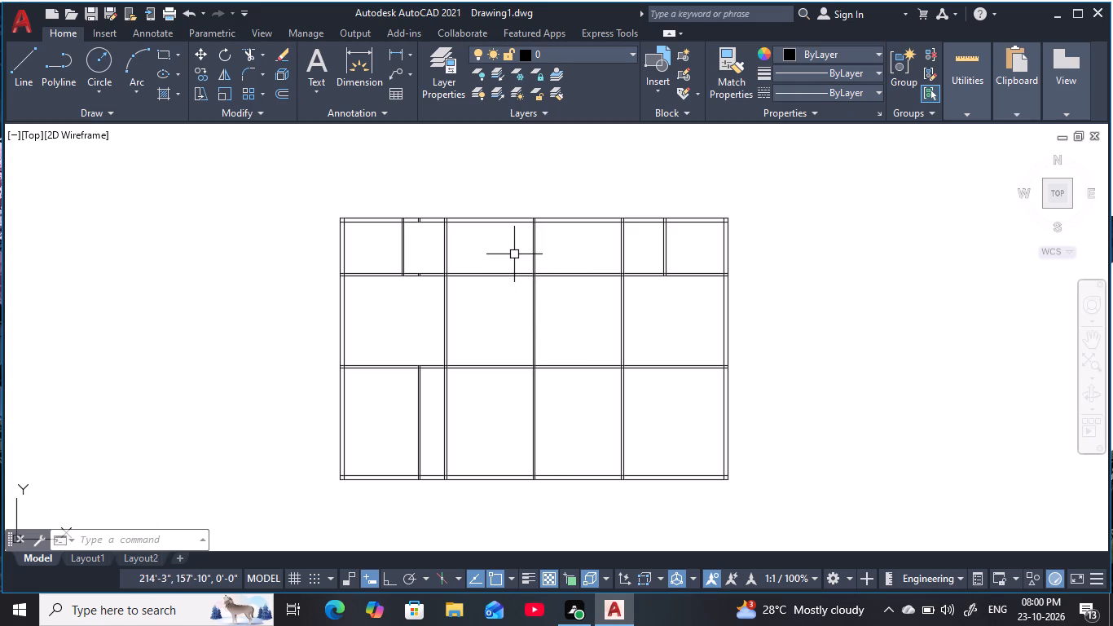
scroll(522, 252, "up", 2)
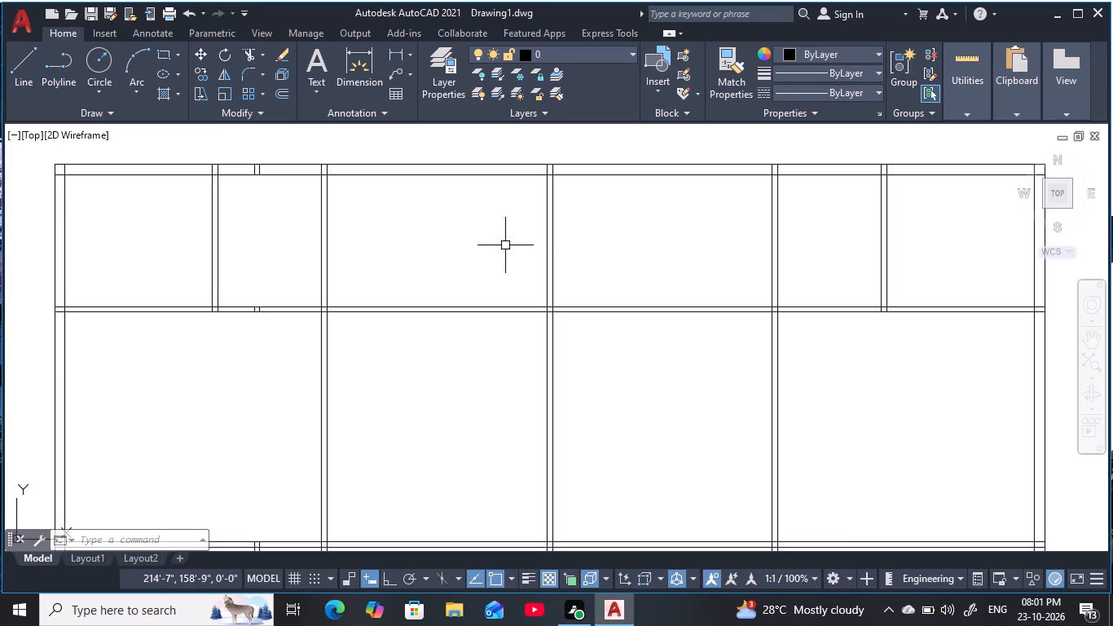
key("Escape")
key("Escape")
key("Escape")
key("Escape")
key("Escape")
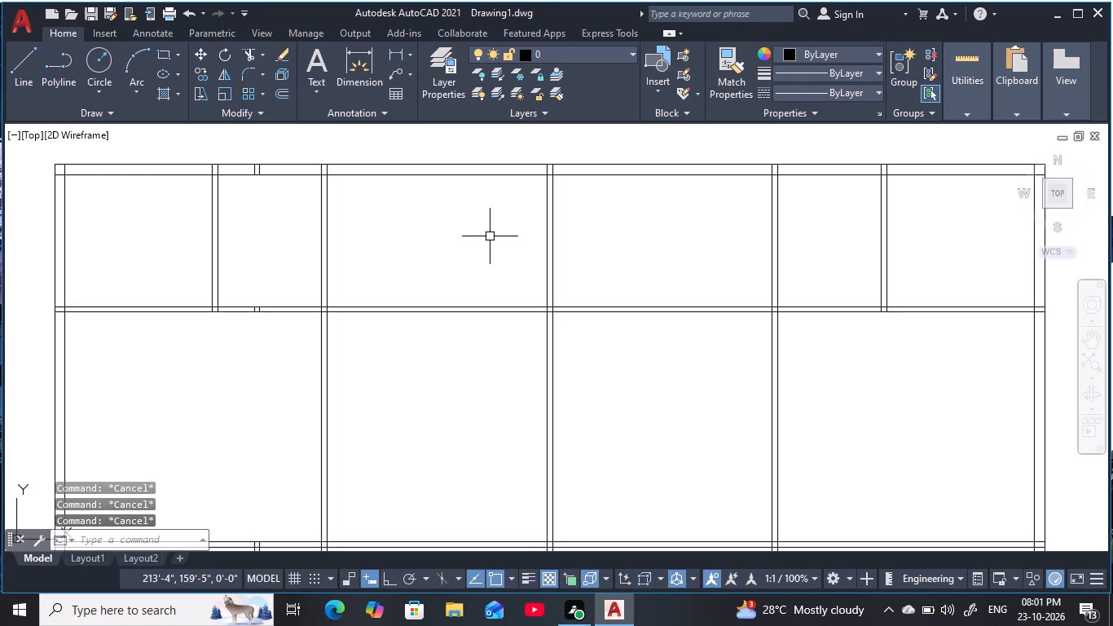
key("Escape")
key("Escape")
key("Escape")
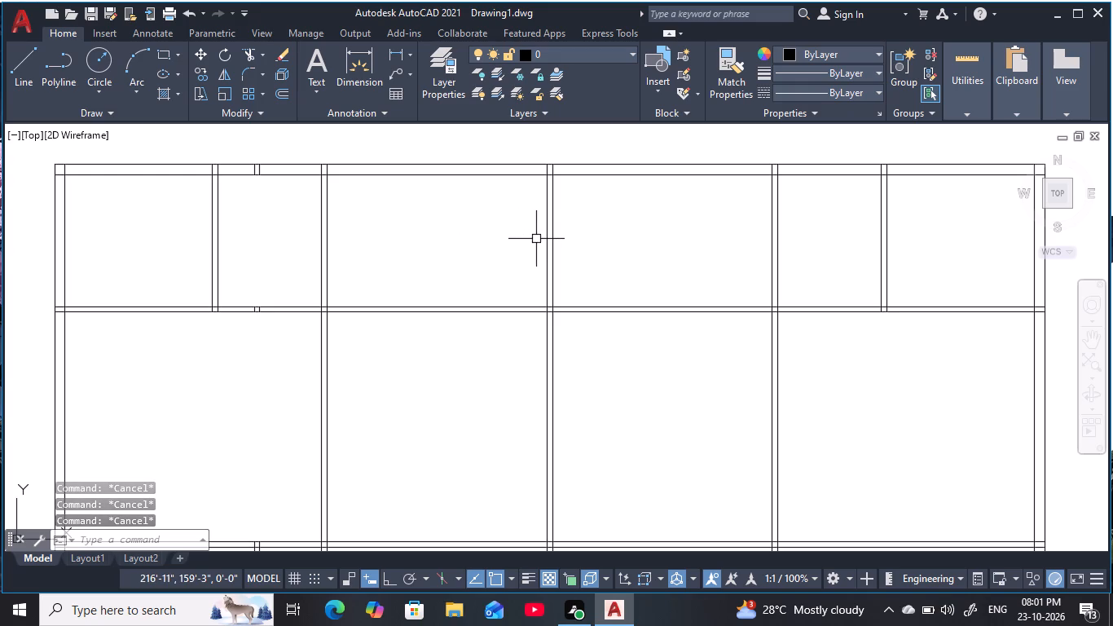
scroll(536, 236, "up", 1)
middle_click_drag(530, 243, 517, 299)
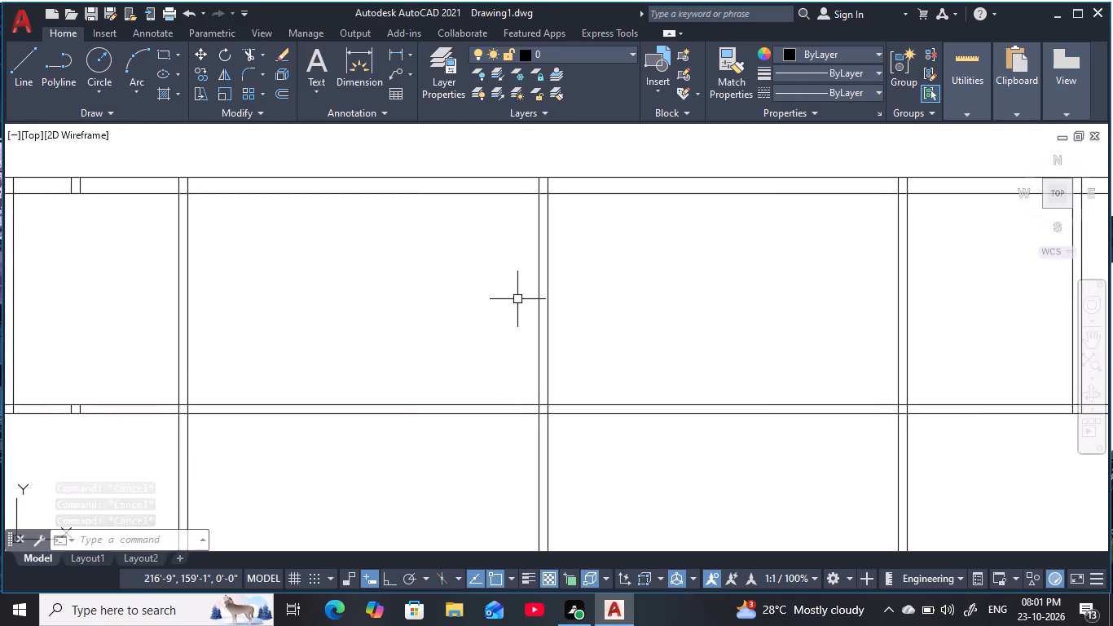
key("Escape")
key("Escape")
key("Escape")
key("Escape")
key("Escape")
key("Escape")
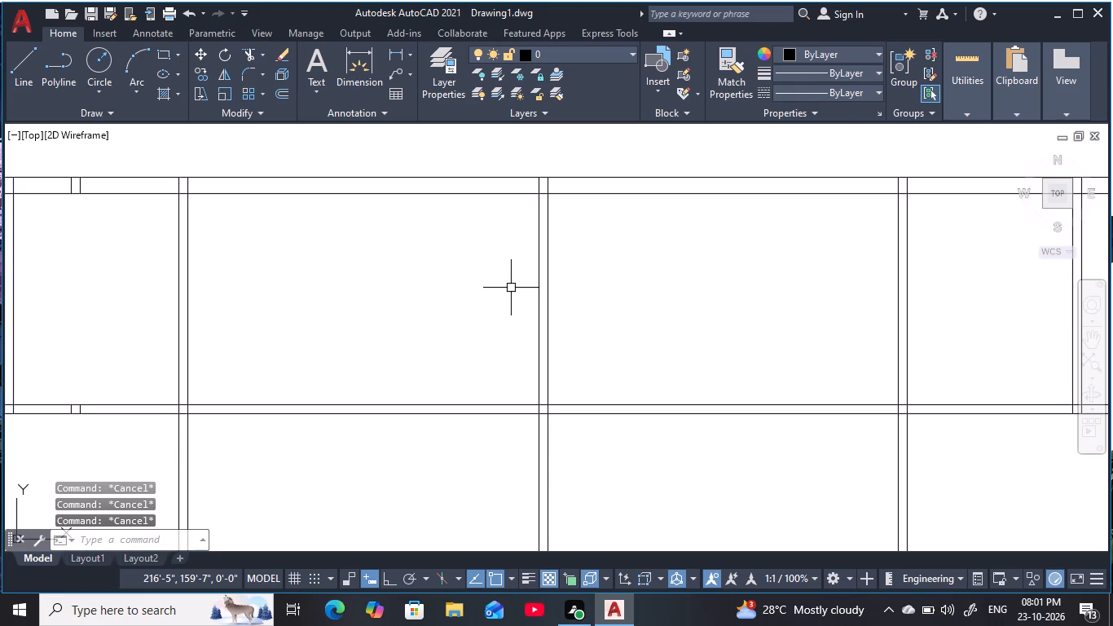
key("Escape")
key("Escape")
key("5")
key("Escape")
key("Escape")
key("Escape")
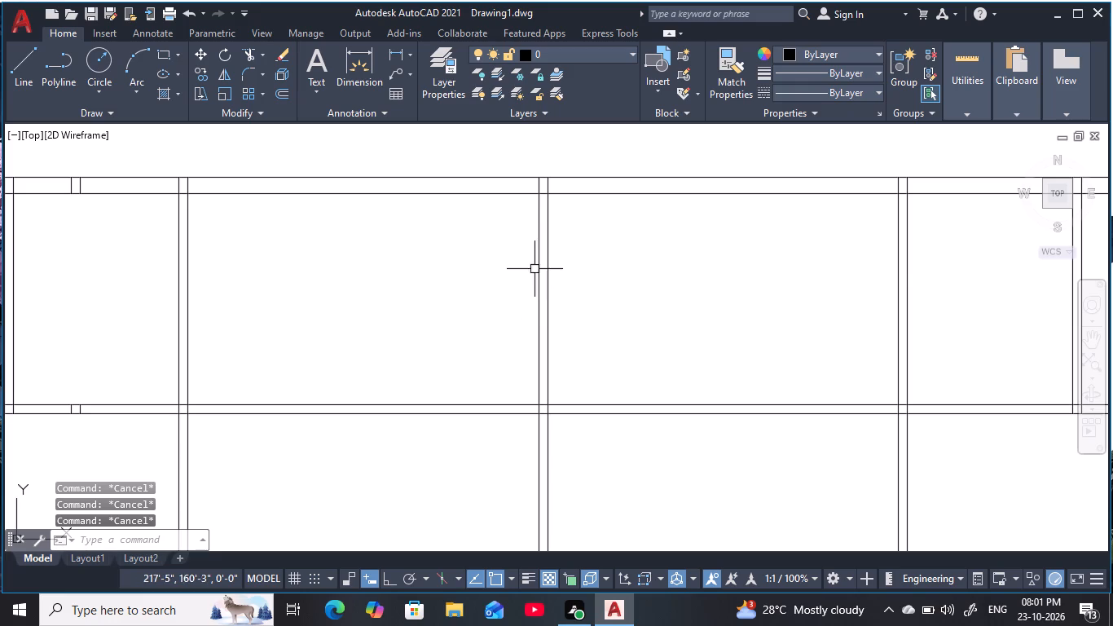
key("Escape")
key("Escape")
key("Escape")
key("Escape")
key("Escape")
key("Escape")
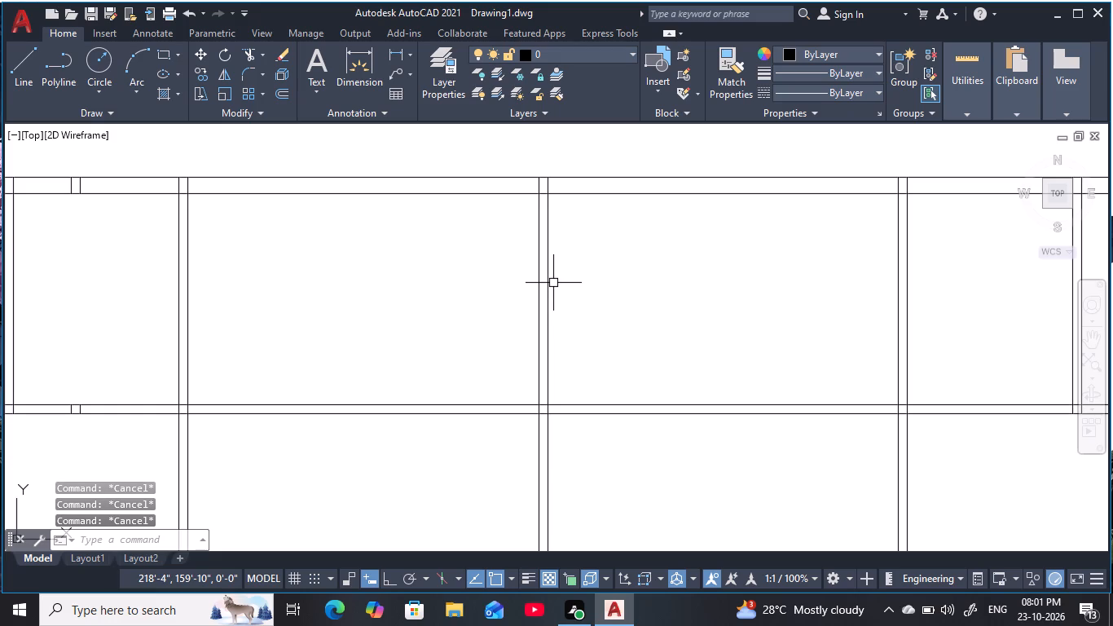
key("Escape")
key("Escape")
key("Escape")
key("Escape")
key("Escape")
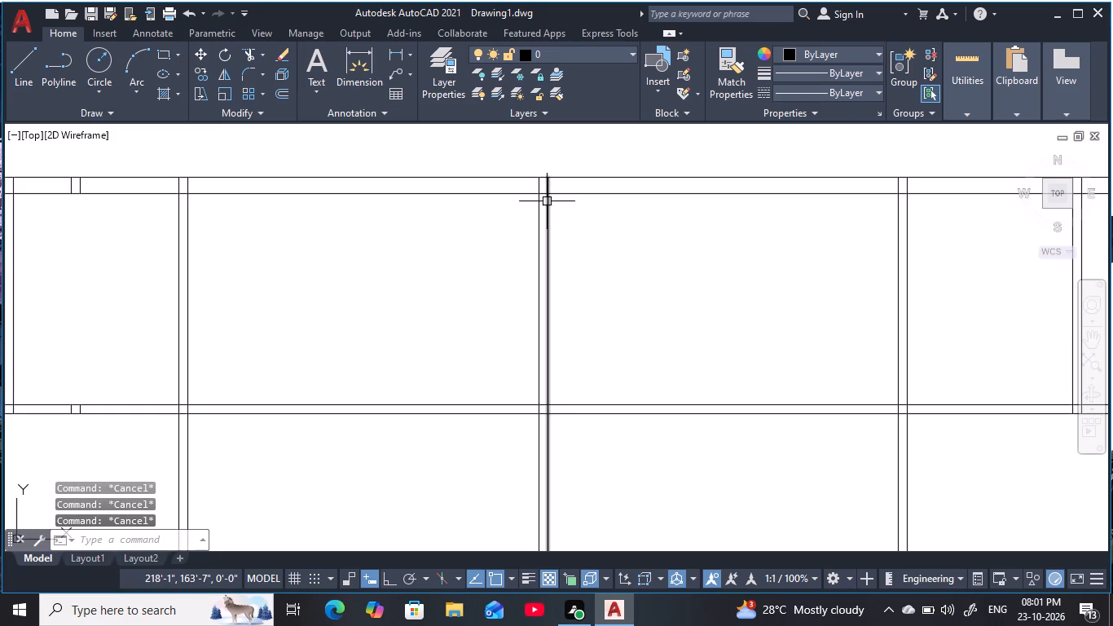
Draw a vertical centreline about 9'-9" long midway between the two central partition lines in the top row of rooms.
scroll(547, 201, "up", 3)
middle_click_drag(548, 209, 560, 256)
key("Escape")
key("Escape")
type("l")
key("space")
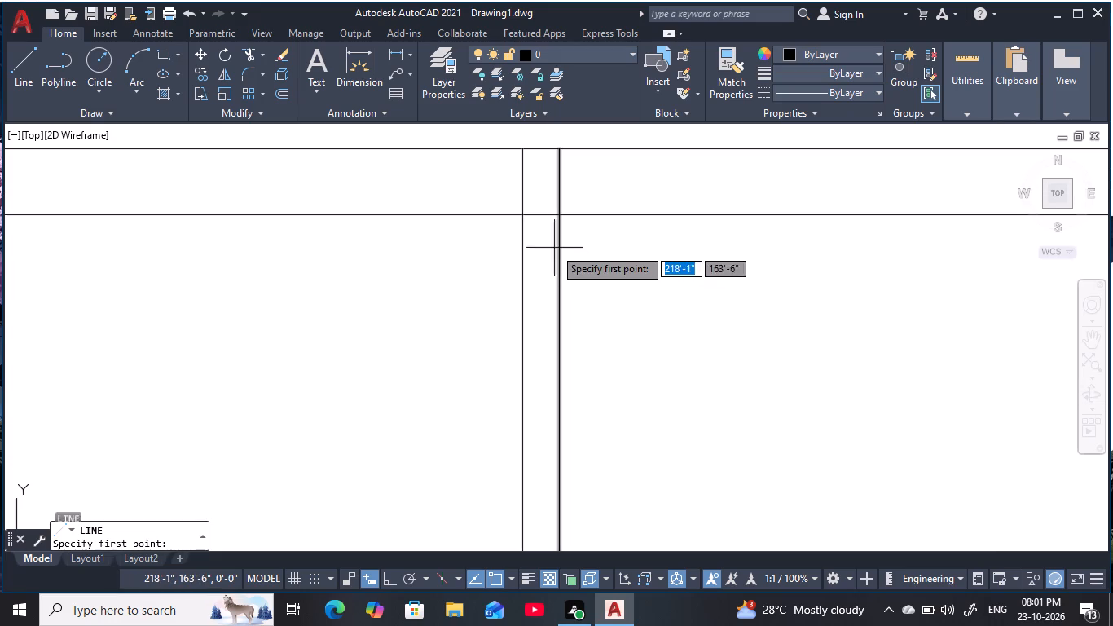
left_click(540, 215)
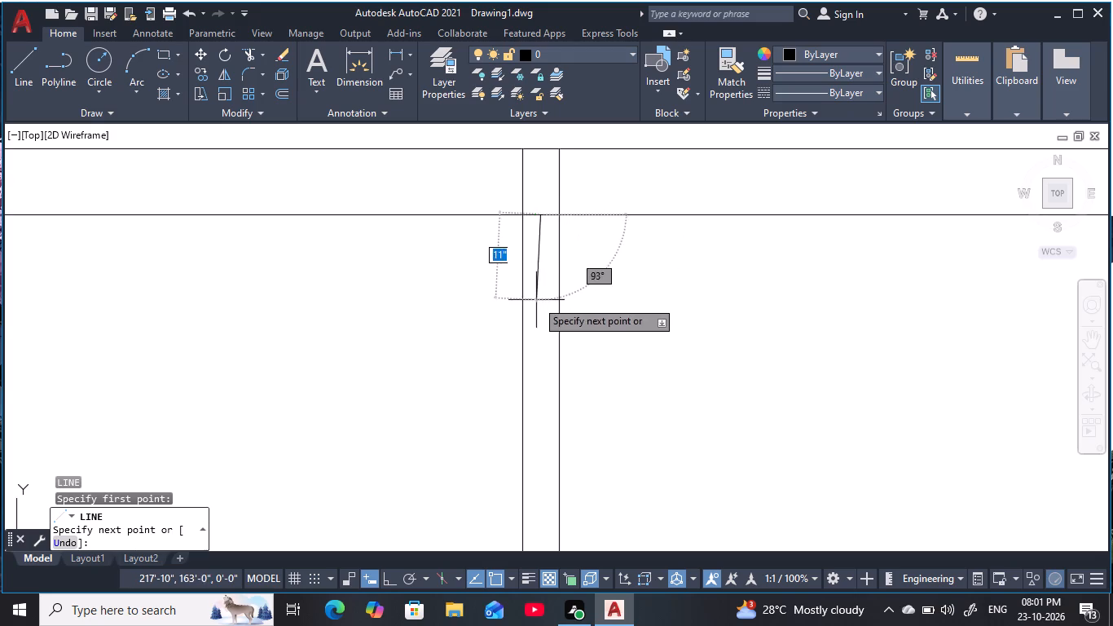
middle_click_drag(537, 285, 551, 158)
scroll(537, 380, "down", 3)
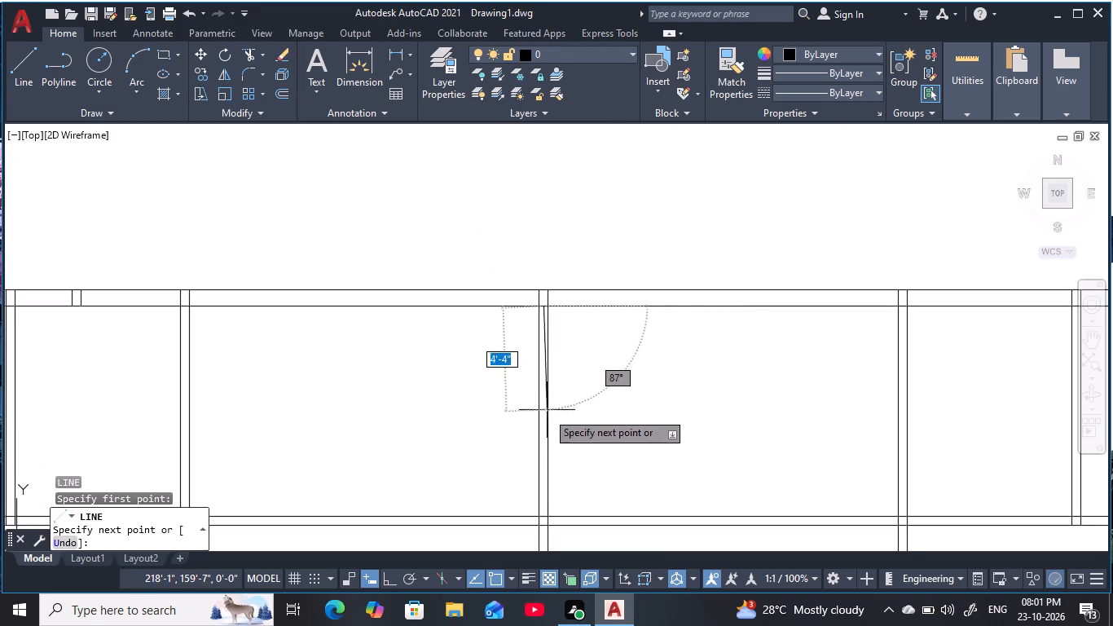
scroll(543, 505, "up", 2)
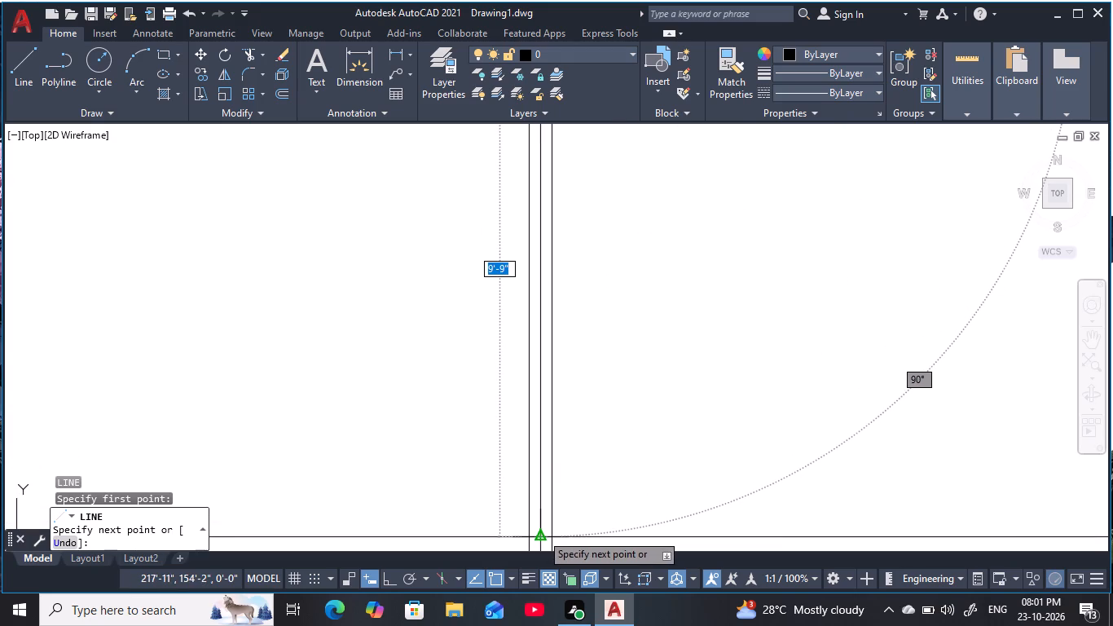
left_click(541, 533)
key("Escape")
key("Escape")
scroll(614, 390, "down", 1)
middle_click_drag(618, 395, 613, 412)
key("Escape")
key("Escape")
key("Escape")
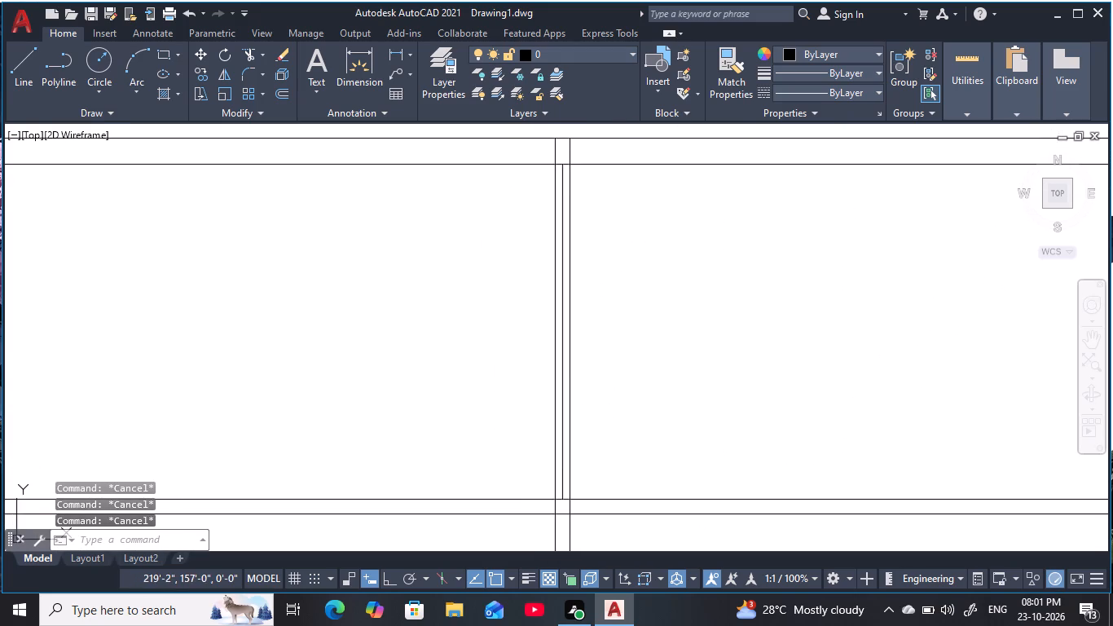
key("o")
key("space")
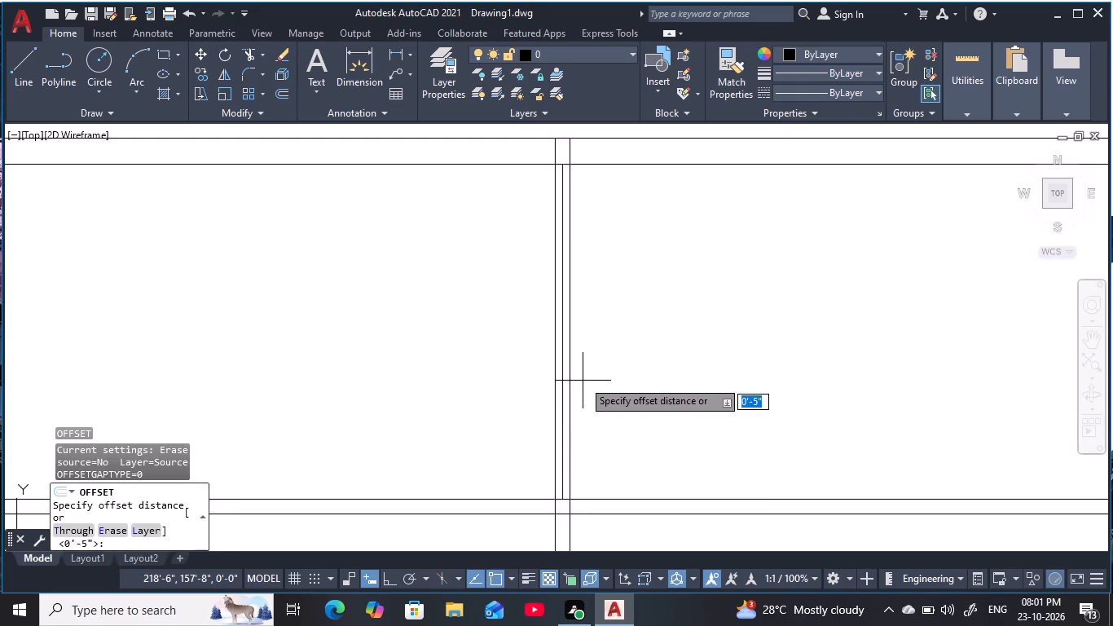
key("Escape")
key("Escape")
Trim both central partition lines across the top row, leaving only the new centreline between the horizontal walls.
type("tr")
key("space")
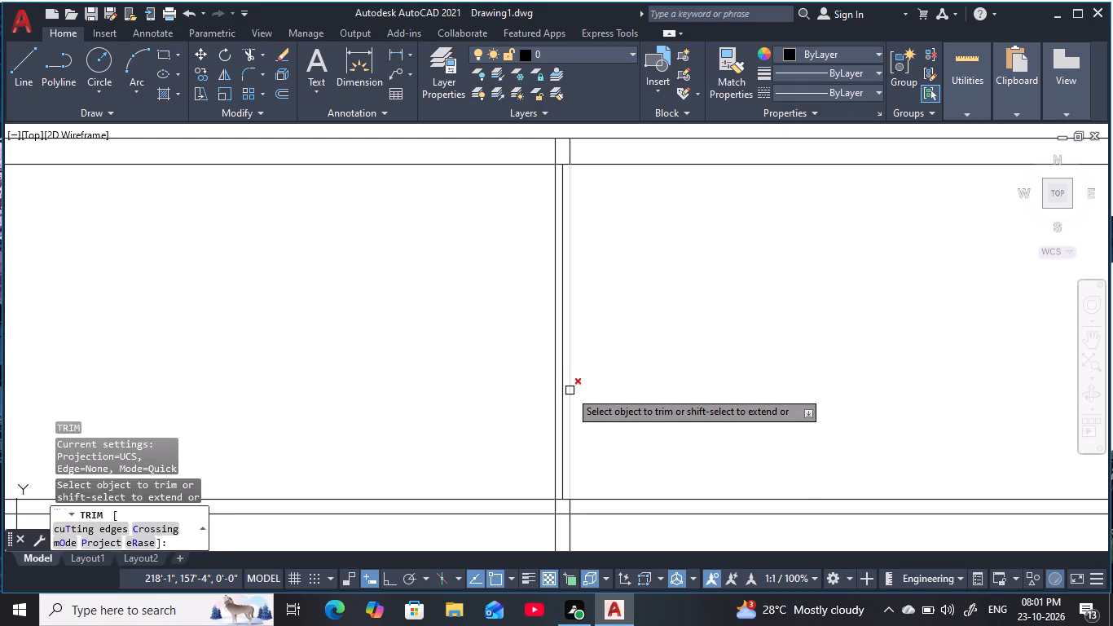
left_click(570, 390)
left_click(551, 399)
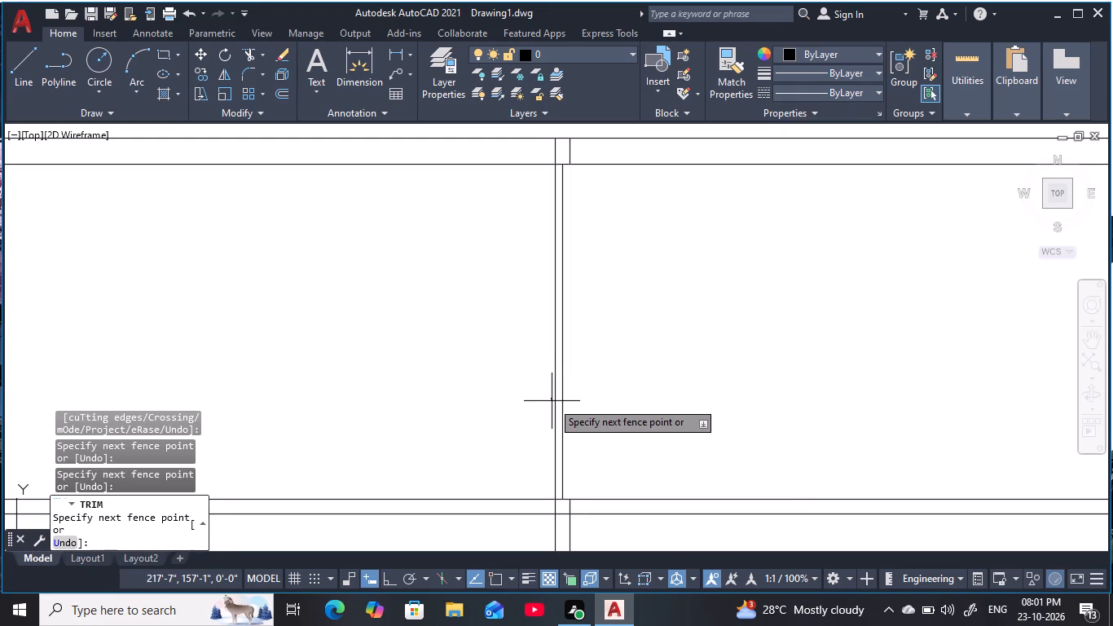
left_click(556, 406)
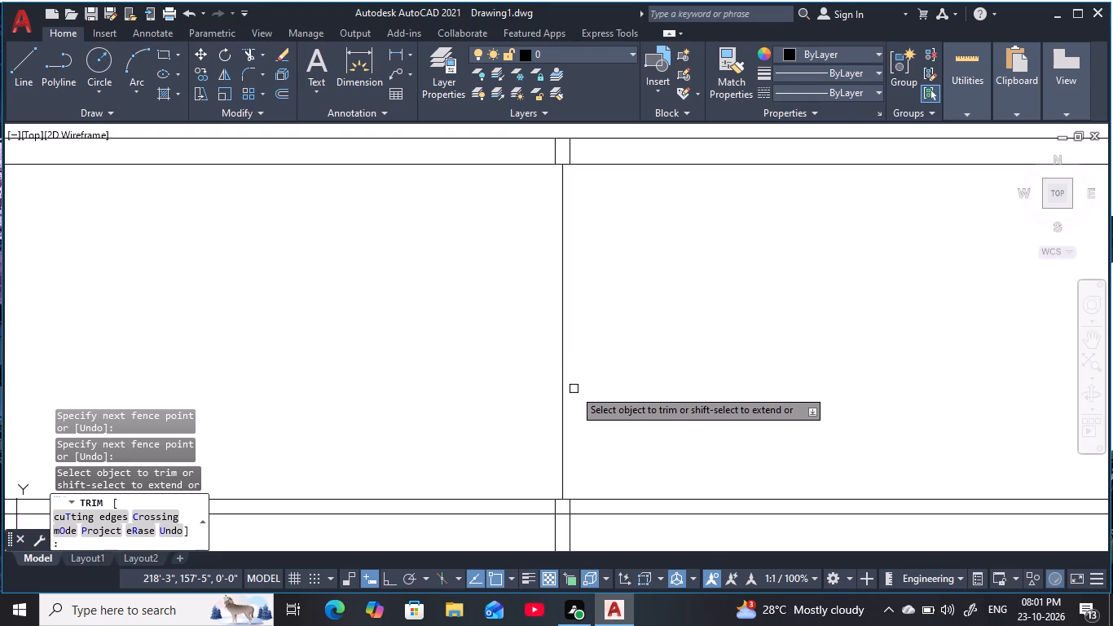
key("Escape")
key("Escape")
key("Escape")
key("Escape")
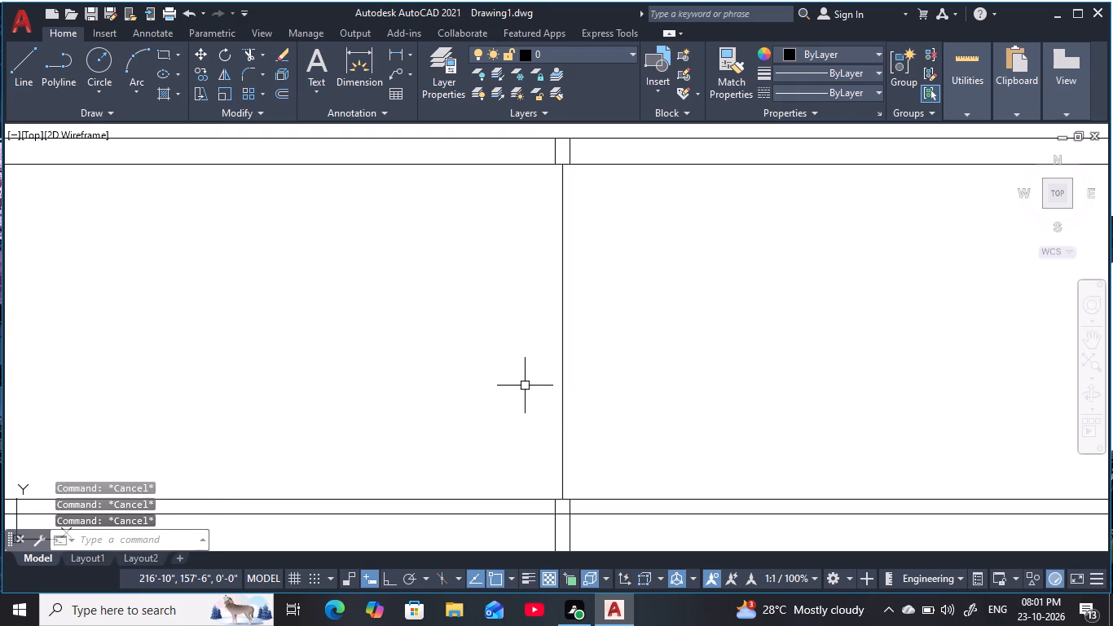
key("Escape")
key("Escape")
Offset the top-row centreline 5'2.5" to its left and to its right.
type("o")
key("space")
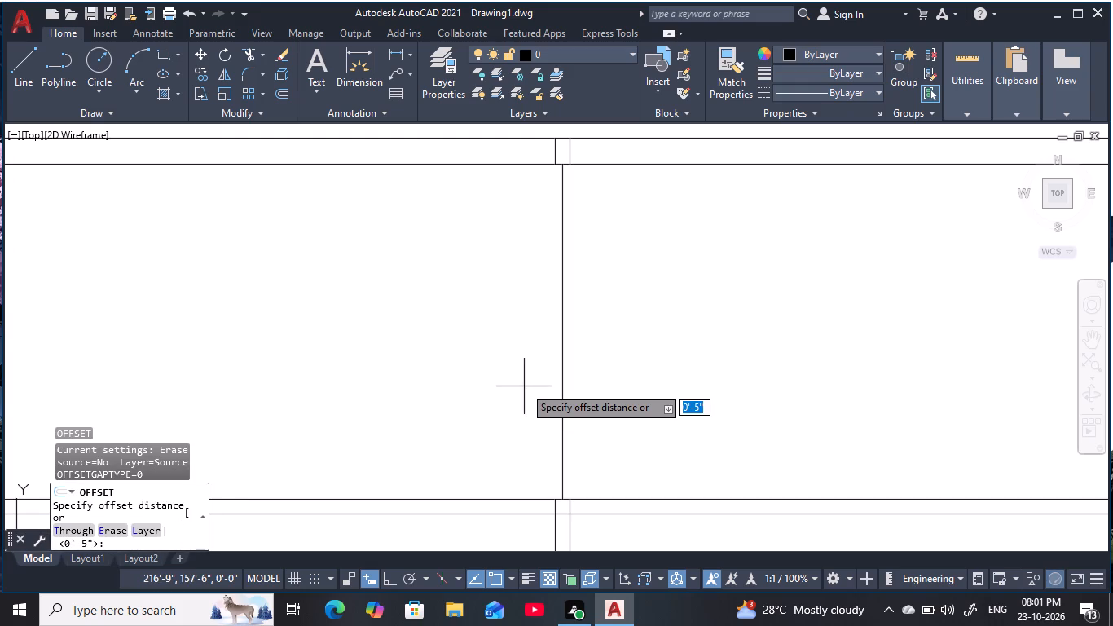
key("5")
key("apostrophe")
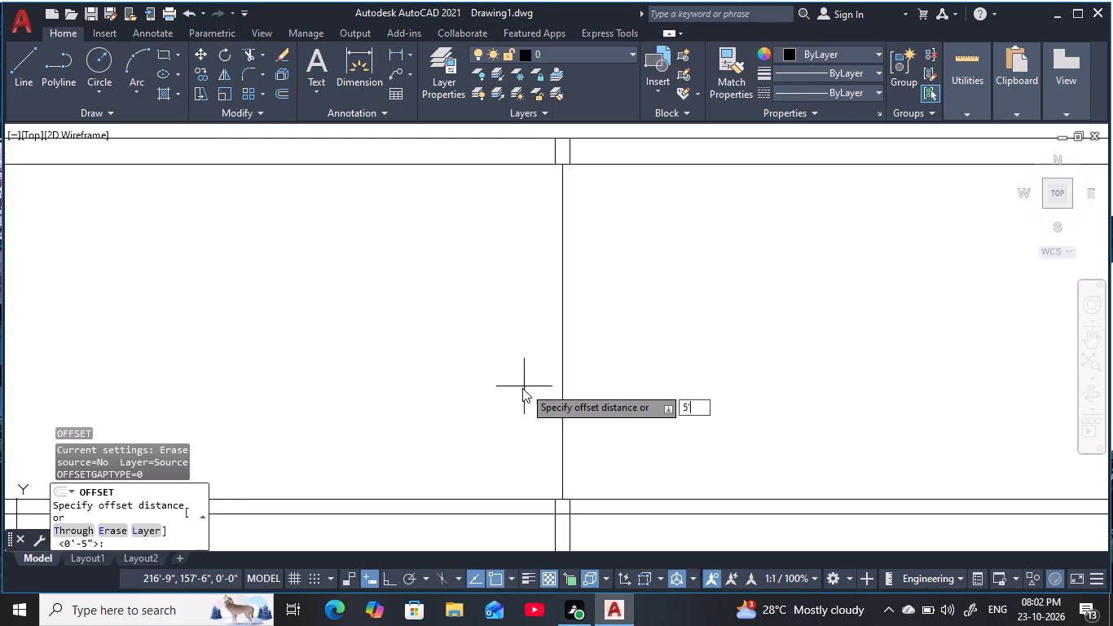
type("2.5")
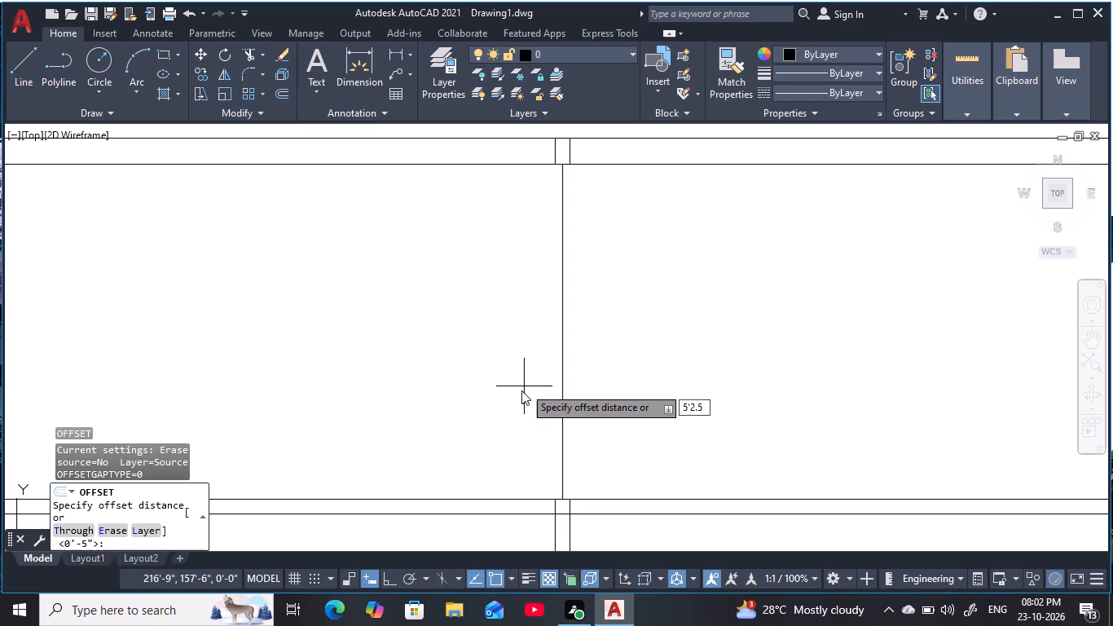
key("space")
left_click(565, 403)
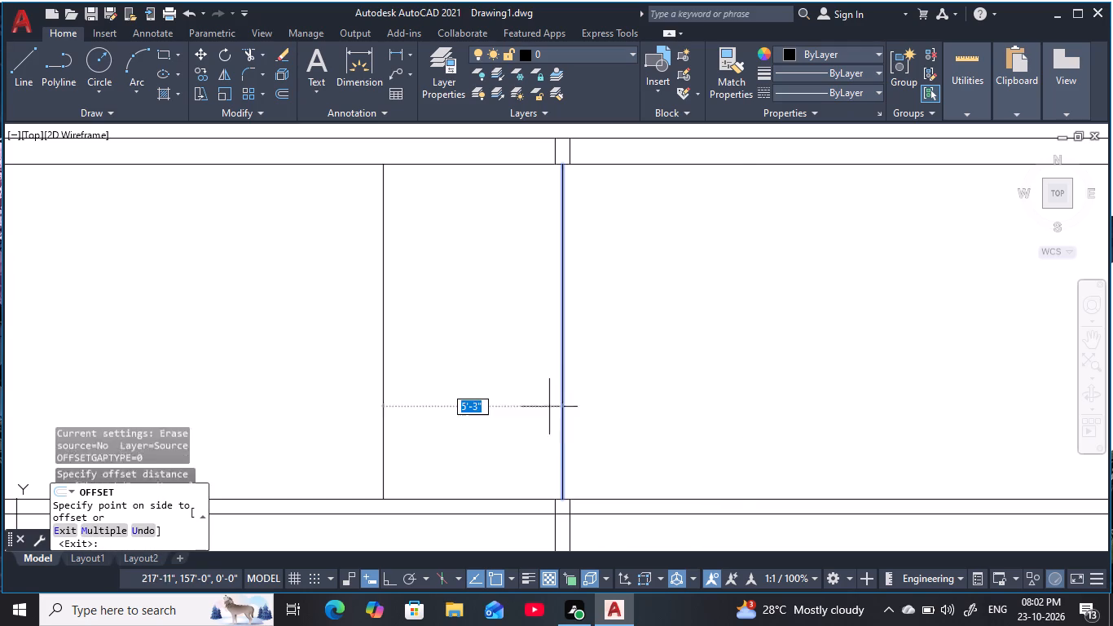
left_click(329, 412)
key("space")
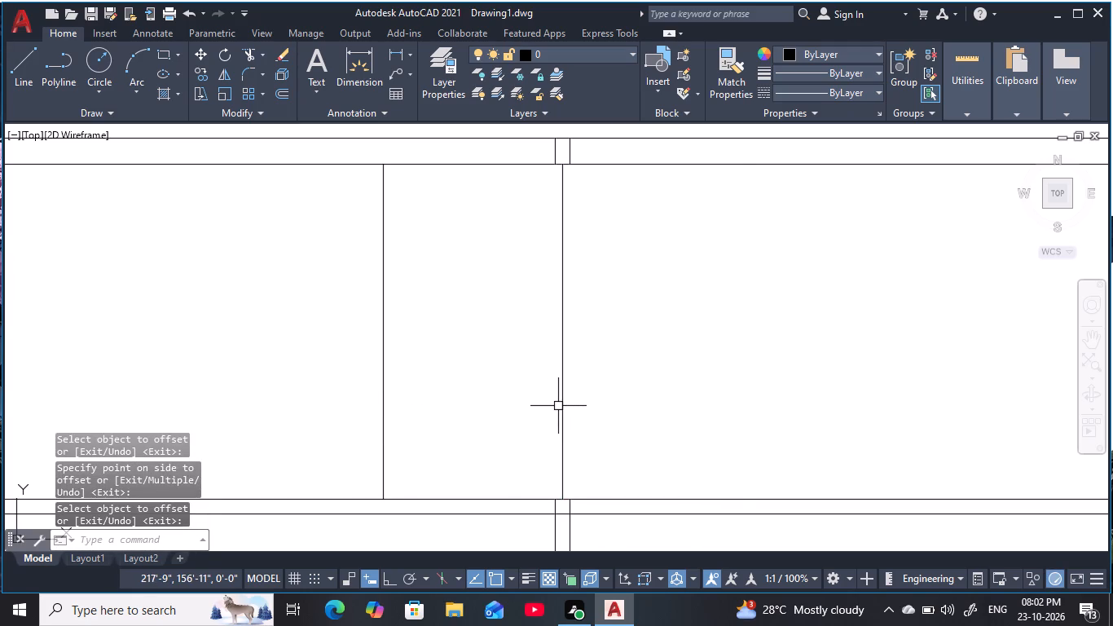
key("space")
key("space")
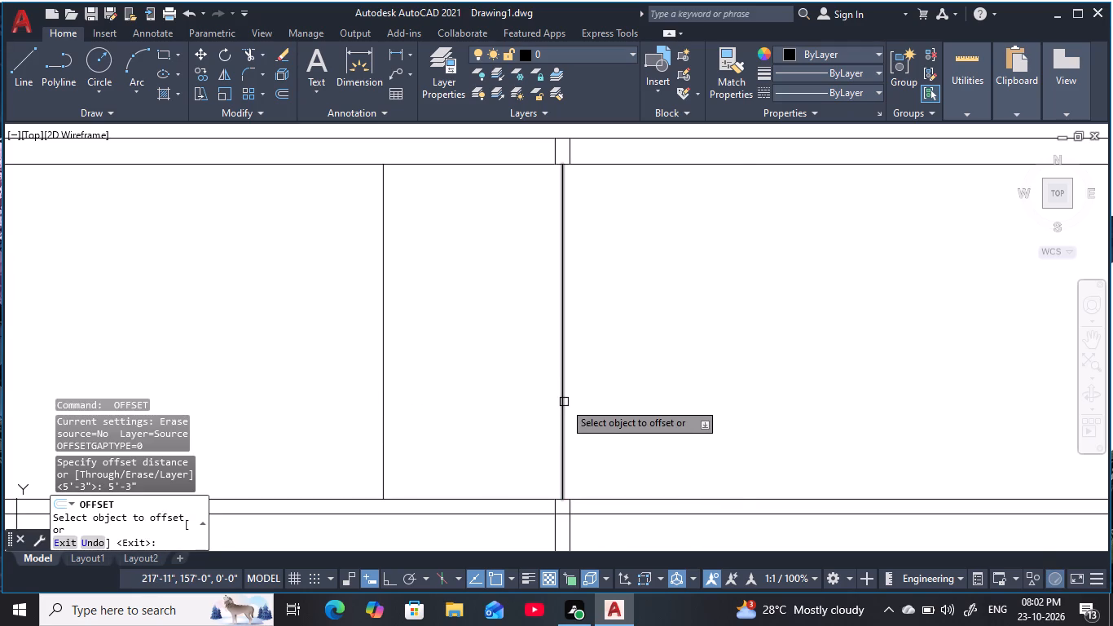
left_click(564, 402)
left_click(807, 350)
key("Escape")
key("Escape")
key("Escape")
key("Escape")
key("Escape")
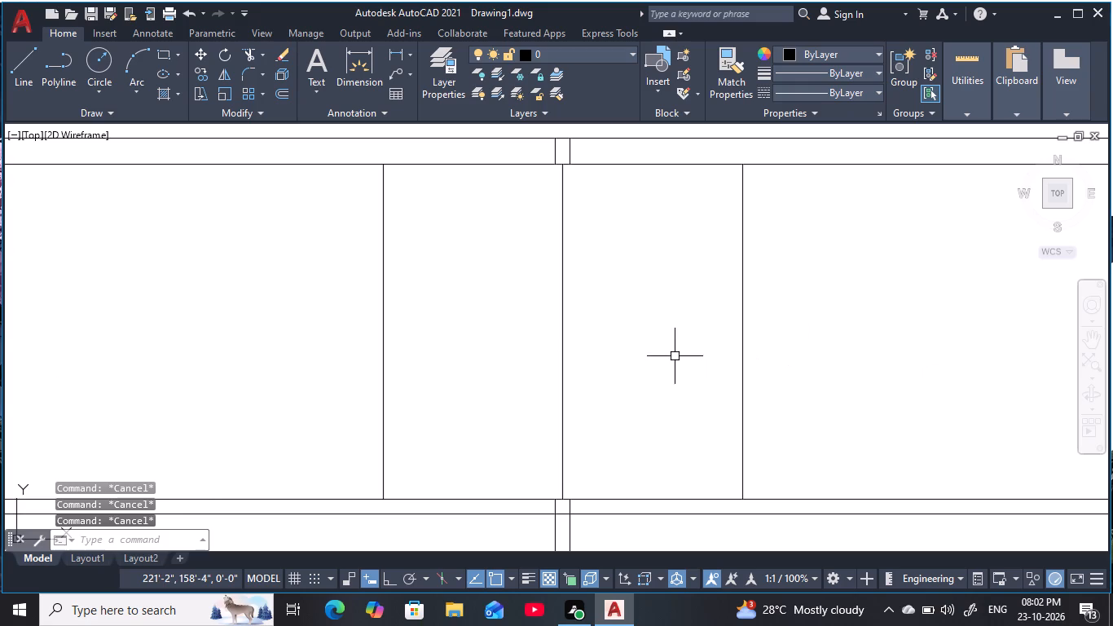
Erase the centreline between the two offset lines in the top row.
left_click(662, 359)
left_click(530, 356)
type("e")
key("space")
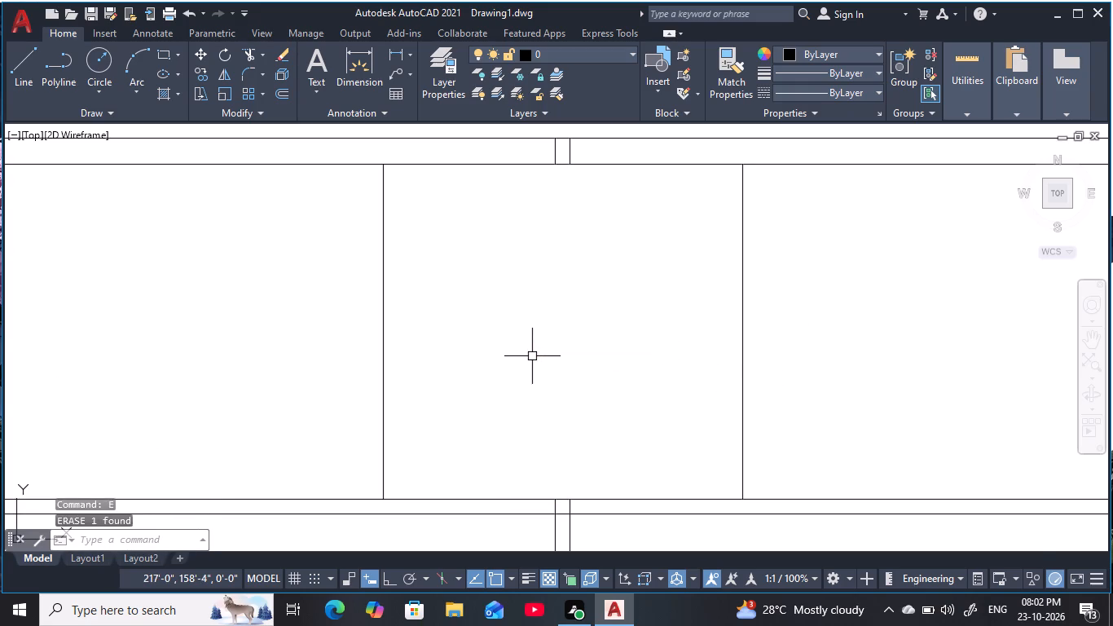
key("Escape")
key("Escape")
key("Escape")
Offset the two new top-row lines 5" outward, left and right, to give both partitions their thickness.
key("o")
key("space")
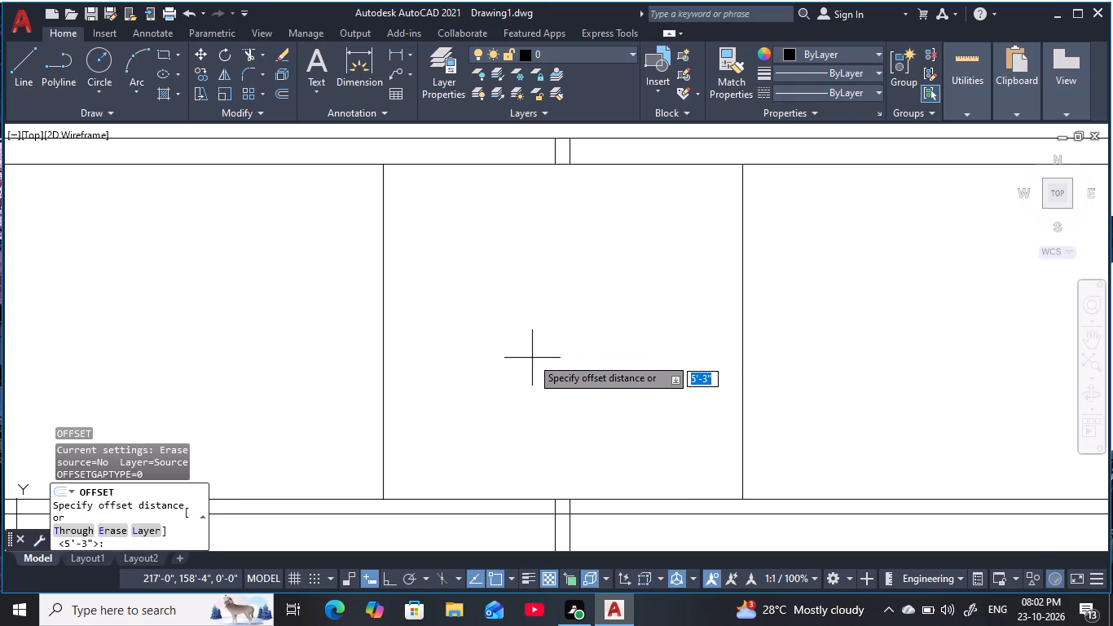
key("5")
key("space")
left_click(385, 409)
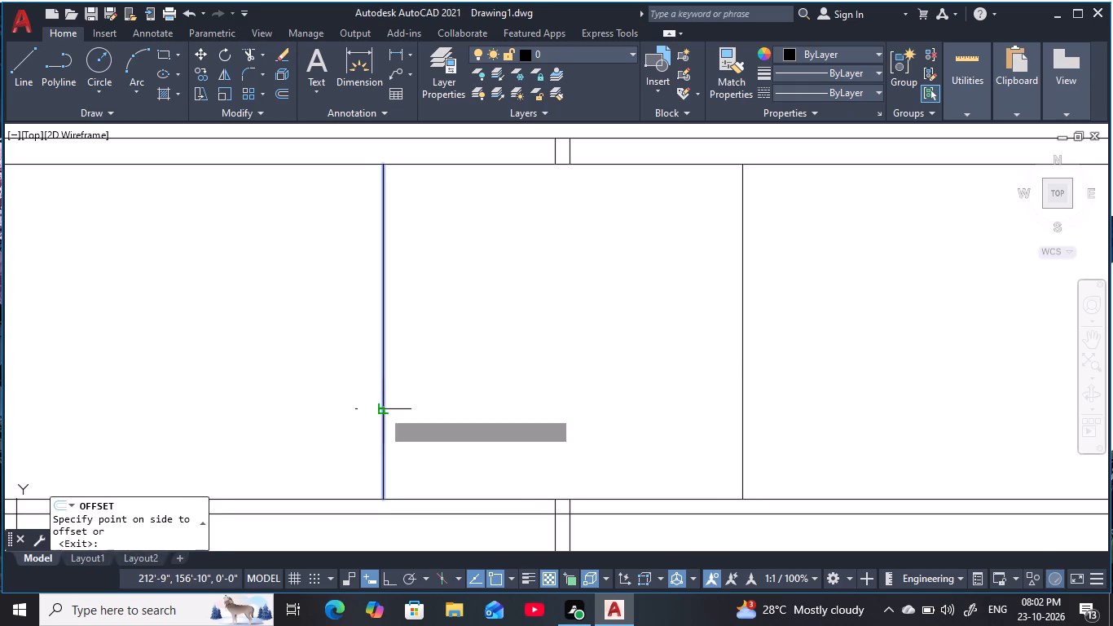
left_click(277, 417)
left_click(740, 385)
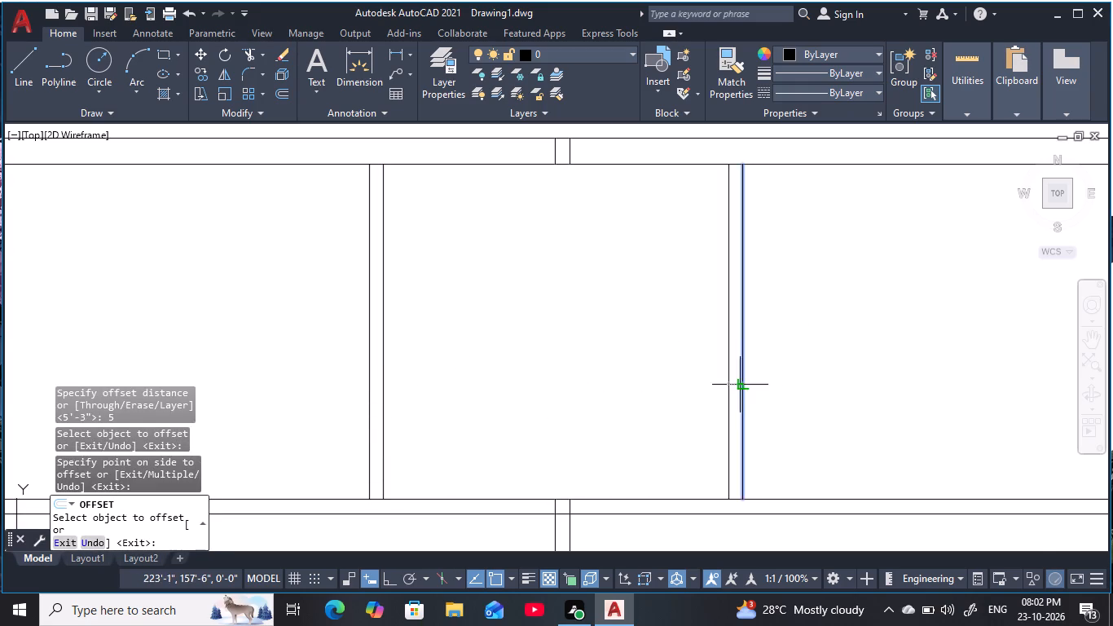
left_click(859, 364)
key("Escape")
scroll(673, 378, "down", 2)
middle_click_drag(666, 374, 705, 344)
scroll(705, 344, "down", 1)
key("Escape")
key("Escape")
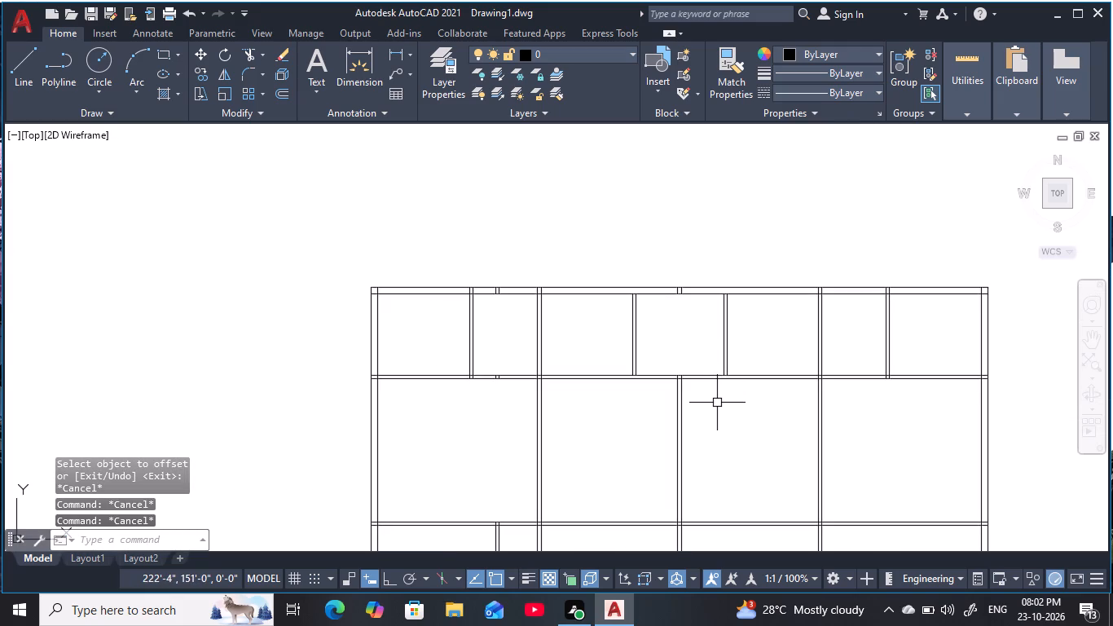
scroll(680, 444, "down", 1)
middle_click_drag(680, 444, 680, 439)
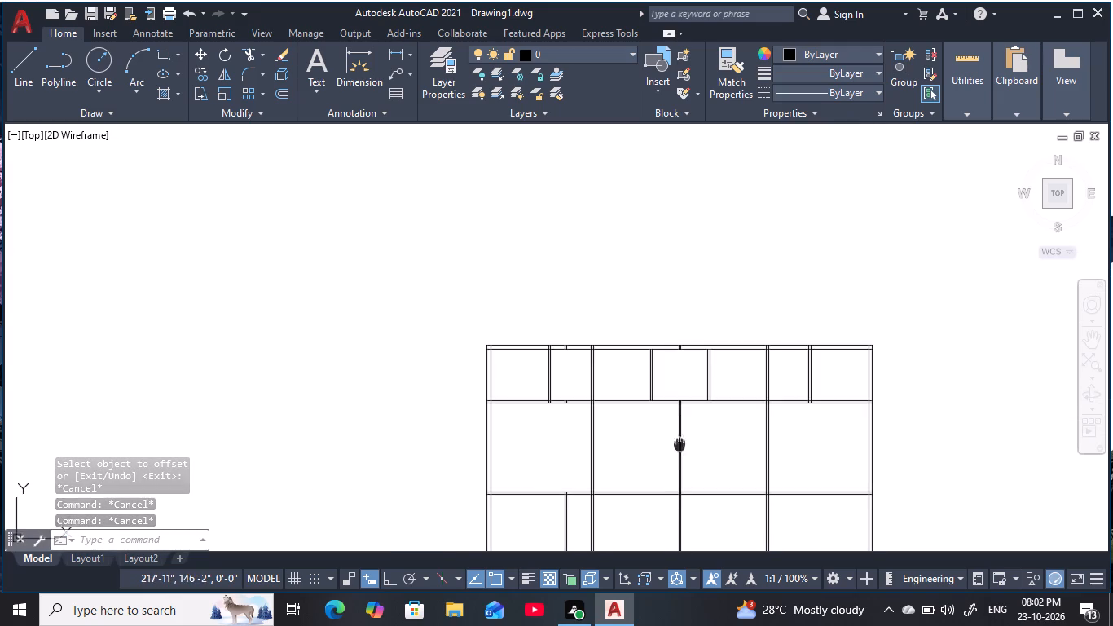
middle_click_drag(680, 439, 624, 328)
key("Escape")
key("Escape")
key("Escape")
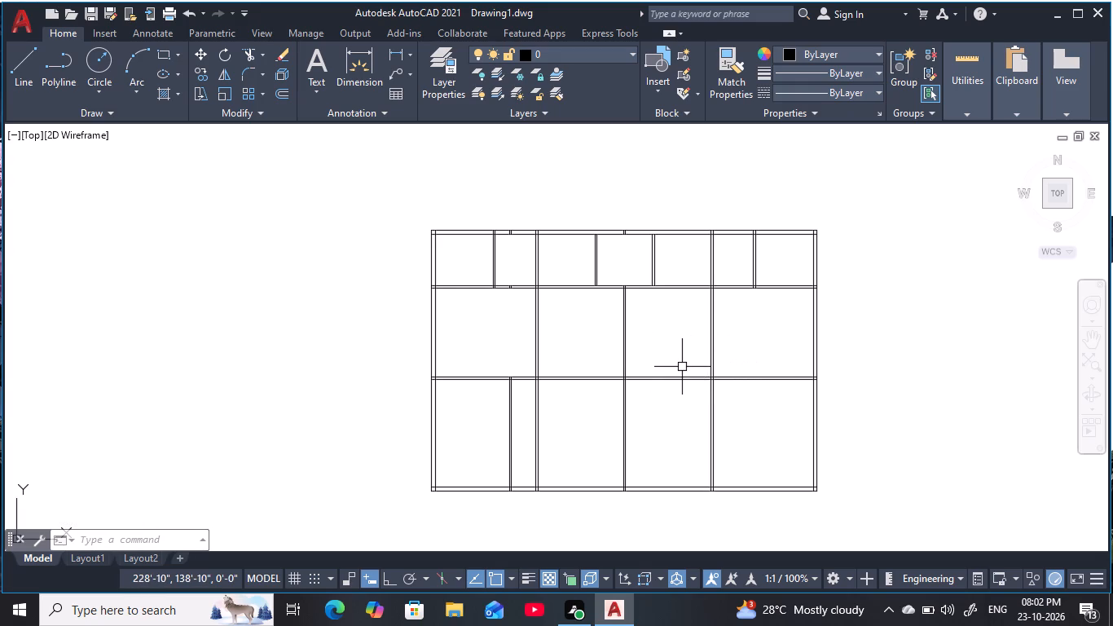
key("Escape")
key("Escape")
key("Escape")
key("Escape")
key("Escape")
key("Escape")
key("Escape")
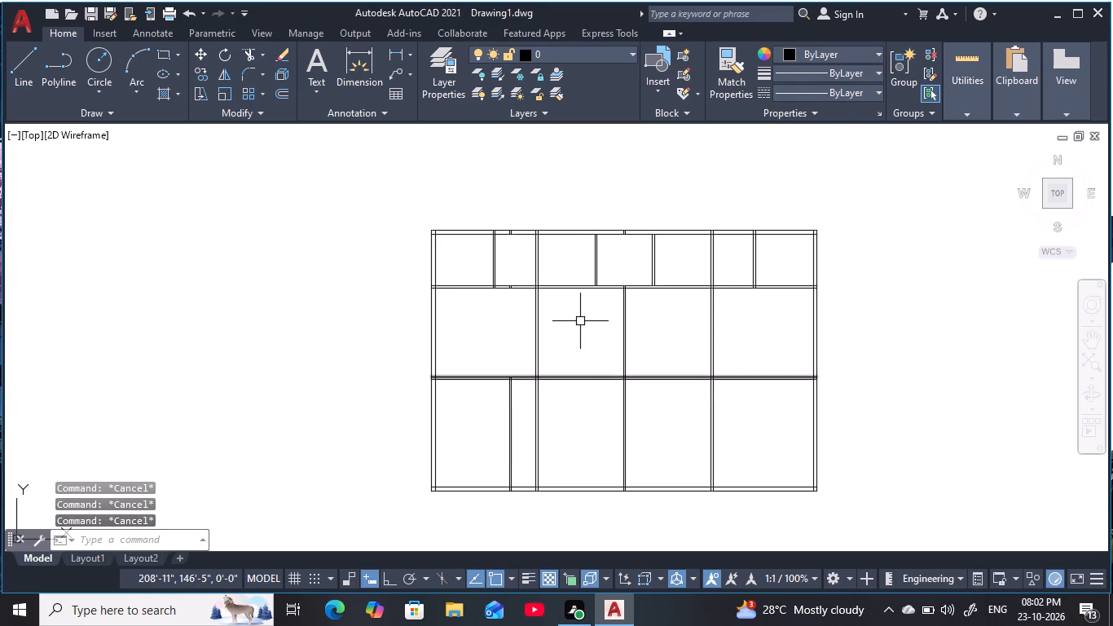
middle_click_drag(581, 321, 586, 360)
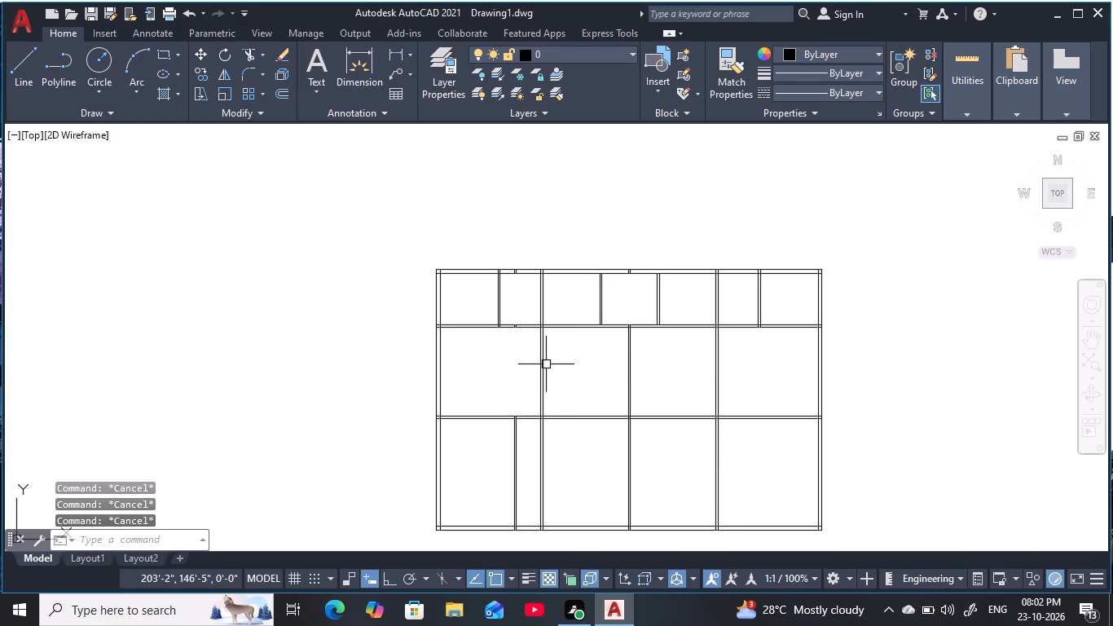
Offset the right face of the leftmost top-row partition 6" to the right.
scroll(472, 298, "up", 2)
middle_click_drag(499, 307, 497, 310)
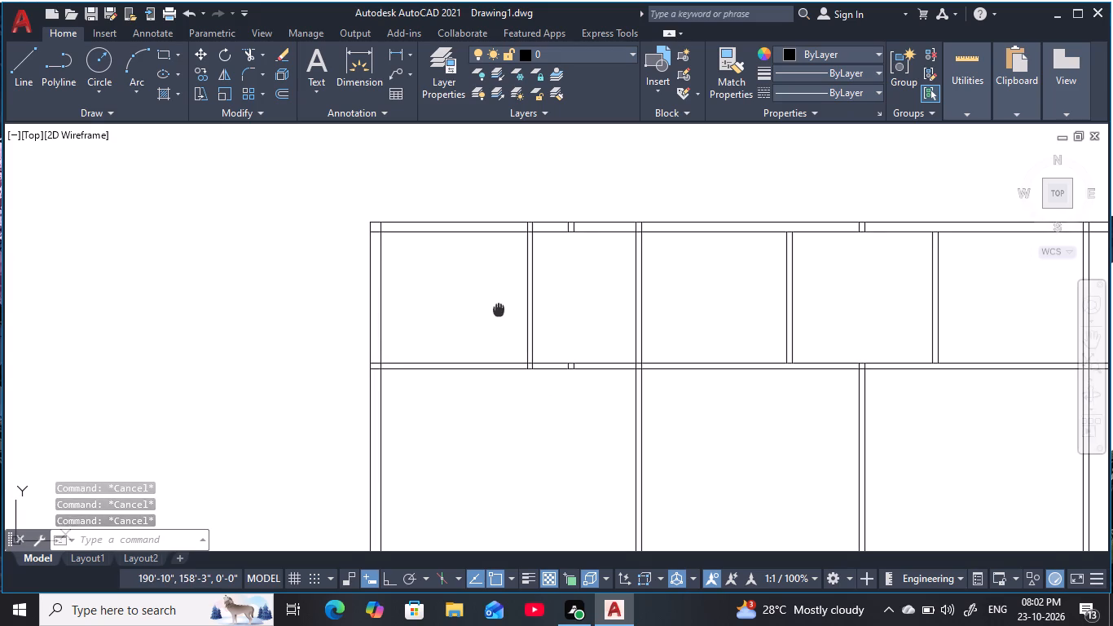
middle_click_drag(497, 310, 480, 342)
key("Escape")
key("Escape")
key("Escape")
key("Escape")
key("Escape")
key("Escape")
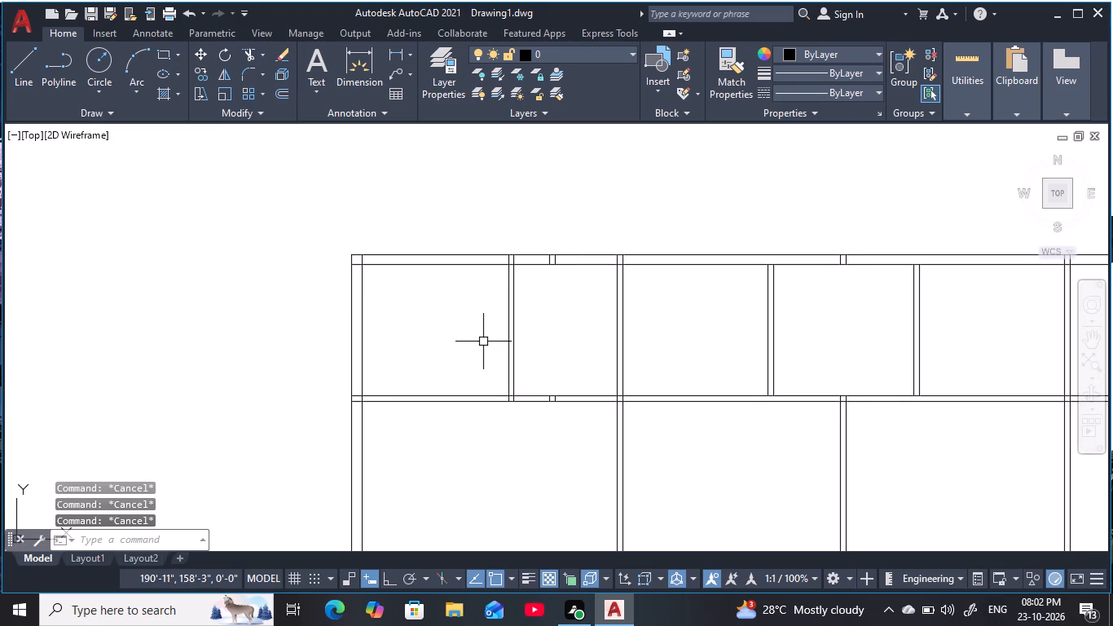
key("Escape")
key("Escape")
middle_click_drag(553, 365, 543, 346)
key("Escape")
key("Escape")
type("o")
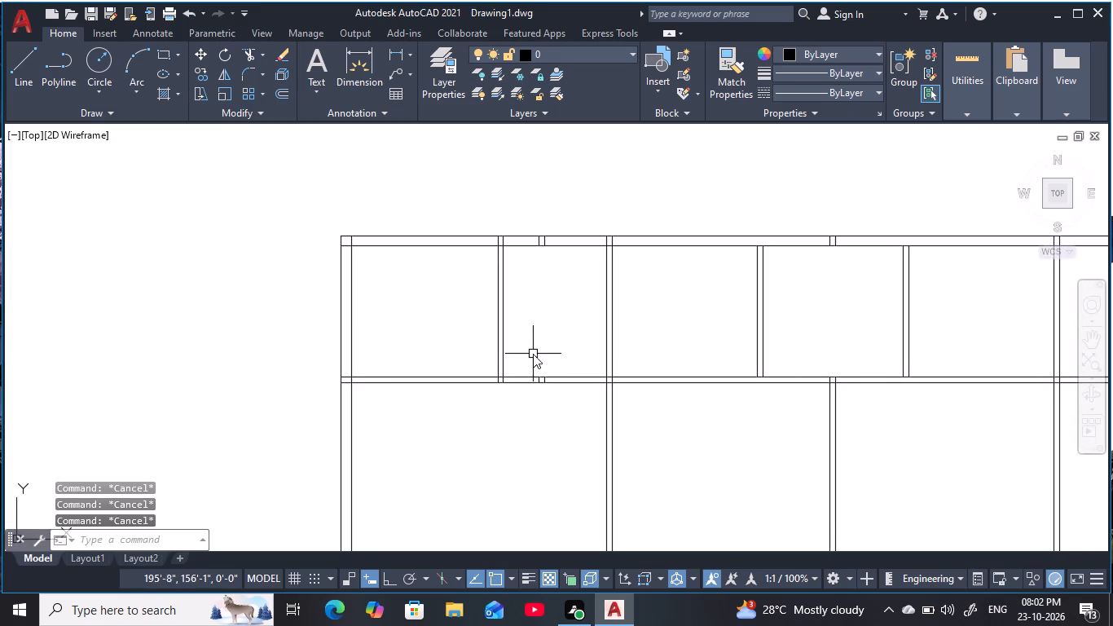
key("space")
key("6")
key("space")
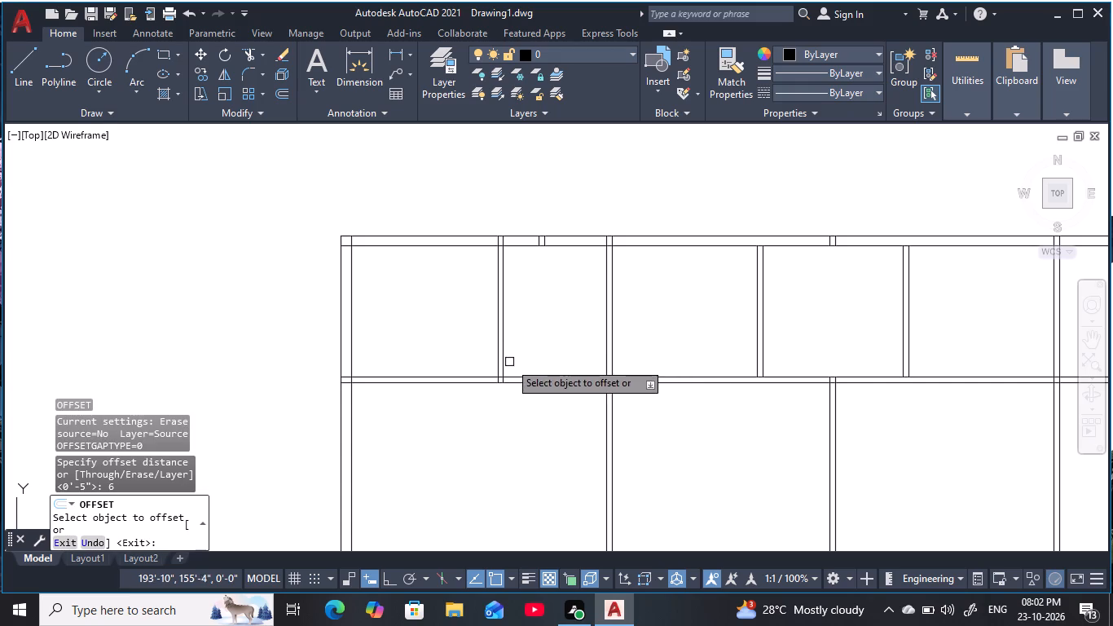
scroll(509, 329, "up", 2)
left_click(495, 363)
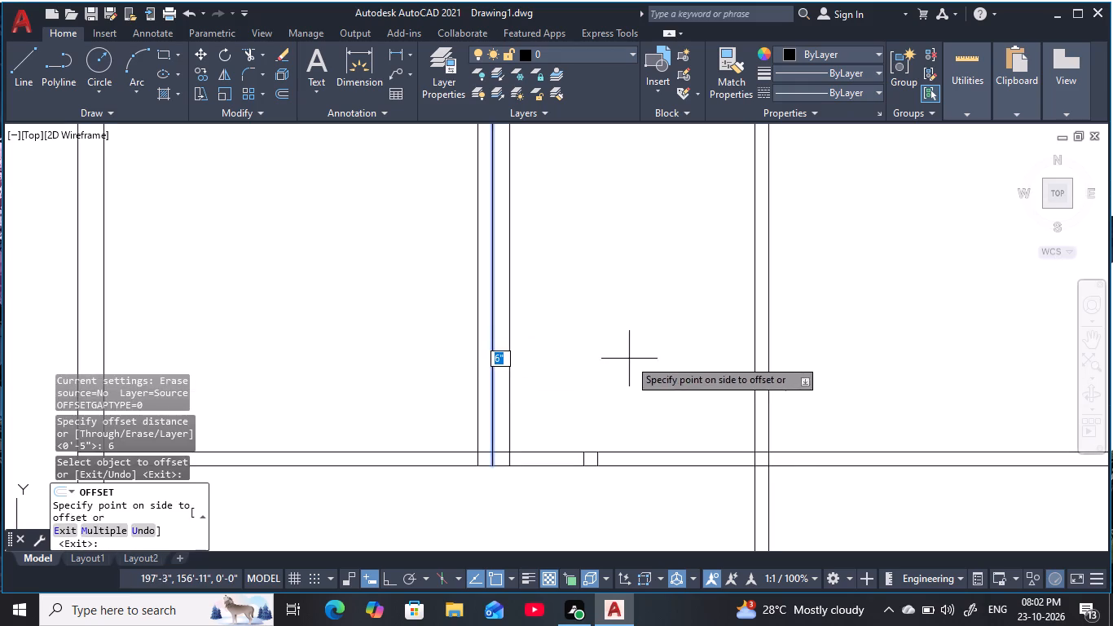
left_click(635, 359)
scroll(606, 354, "down", 1)
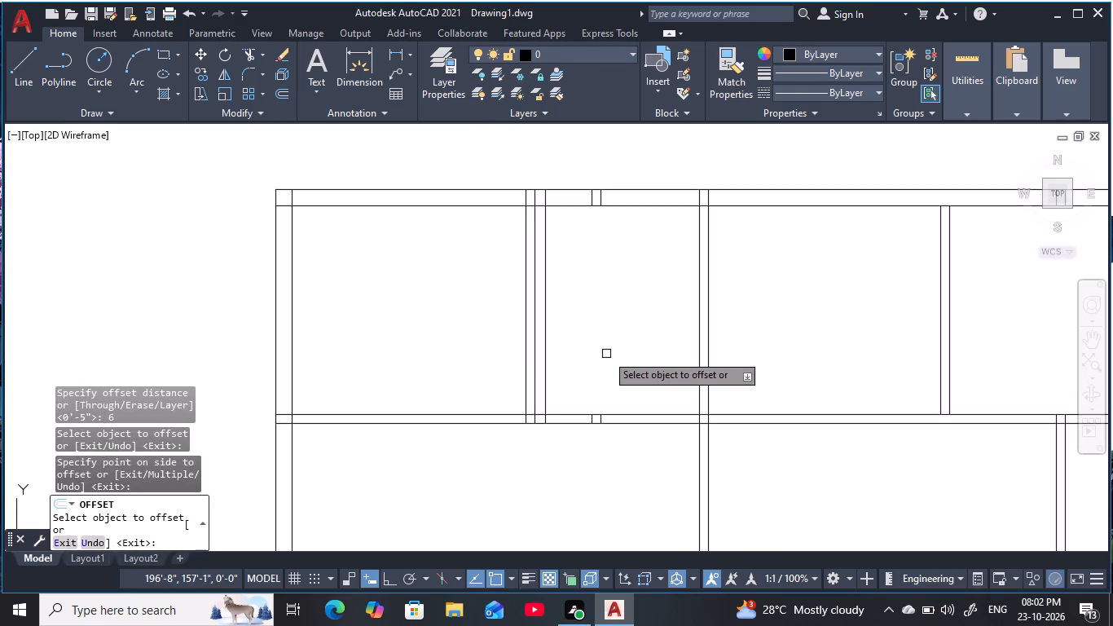
middle_click_drag(606, 354, 521, 356)
key("Escape")
key("Escape")
key("Escape")
key("Escape")
Offset the new line beside the leftmost top-row partition 2'6" to the right to mark the door width.
type("o")
key("space")
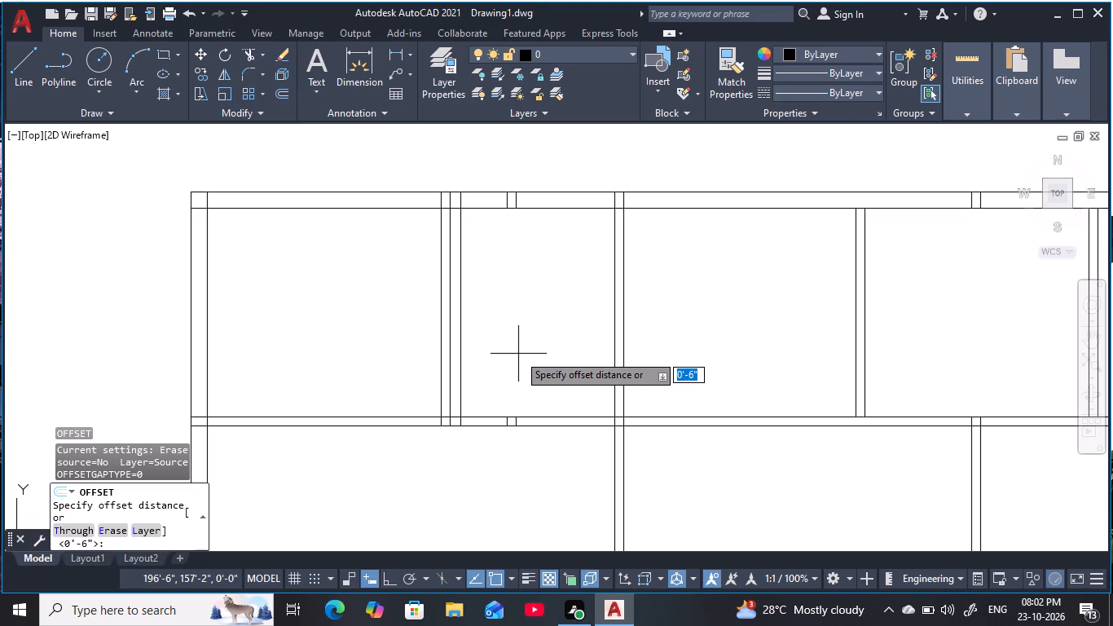
key("2")
key("apostrophe")
type("6")
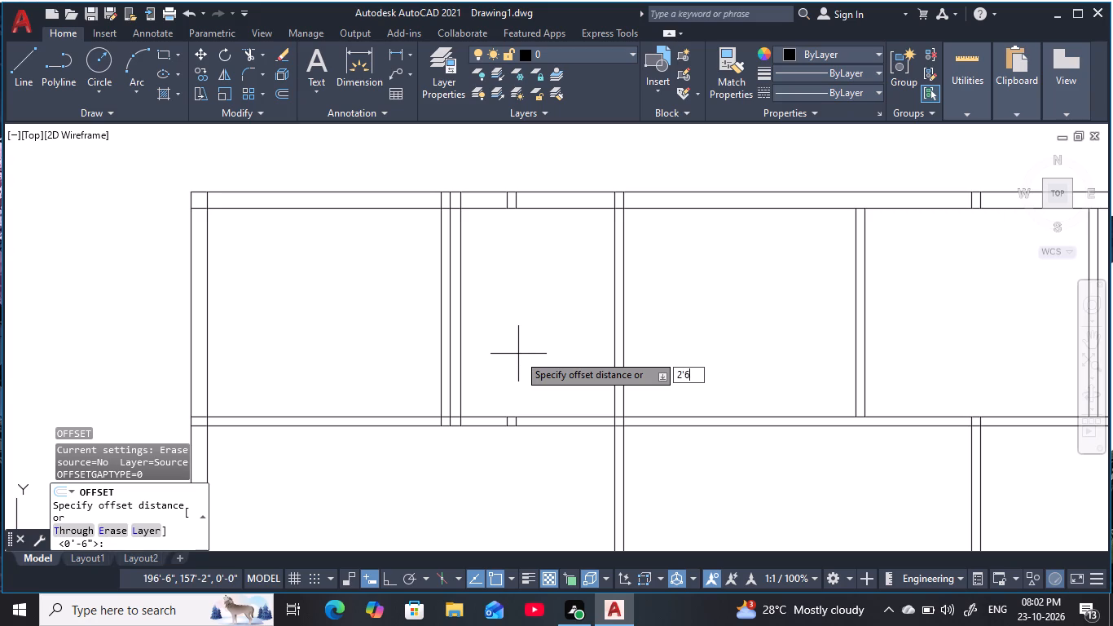
key("space")
left_click(463, 383)
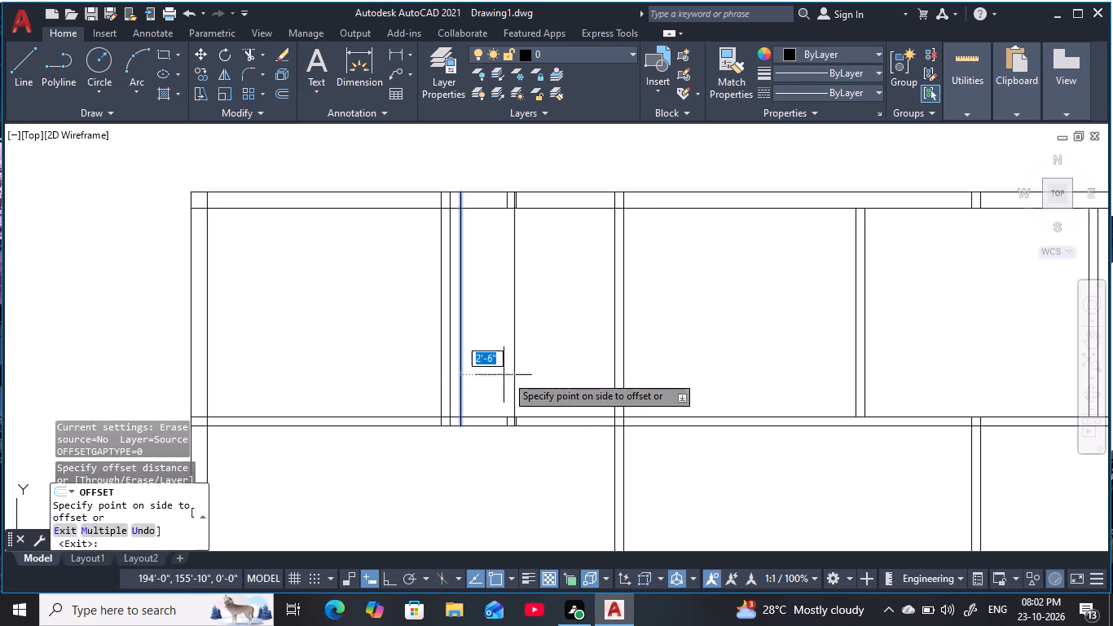
left_click(561, 369)
key("Escape")
key("Escape")
key("Escape")
key("Escape")
Trim both offset lines inside the room and the top row's lower wall between them to cut a door opening.
key("t")
key("r")
key("space")
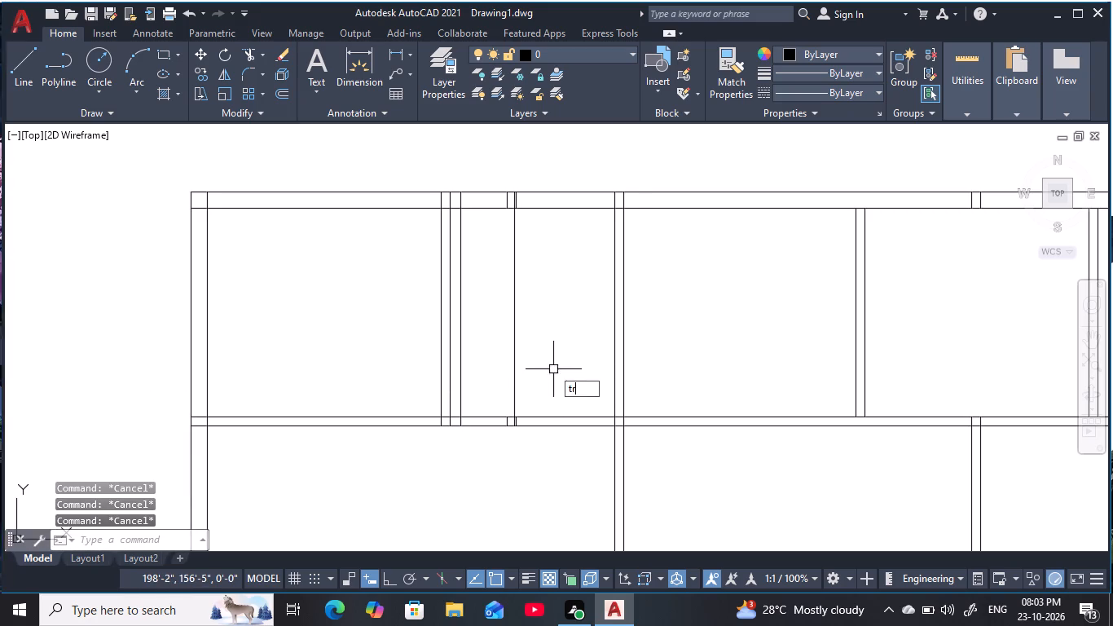
left_click(515, 367)
left_click(460, 377)
left_click(490, 395)
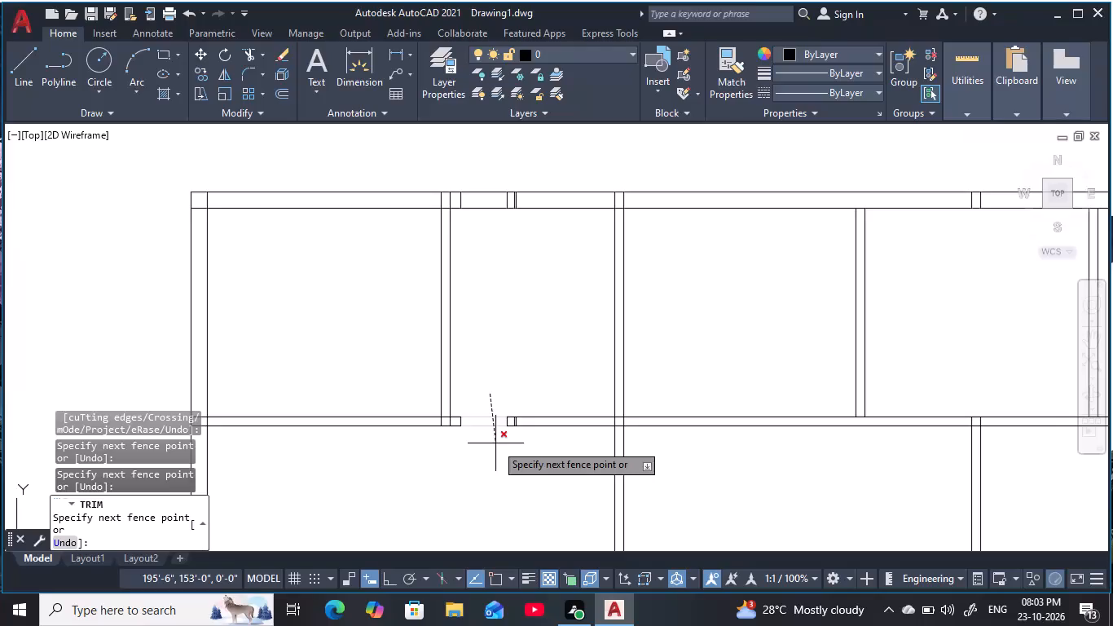
left_click(495, 443)
Trim the two surplus short lines inside the wall just right of the new door opening, leaving one jamb line.
scroll(520, 426, "up", 4)
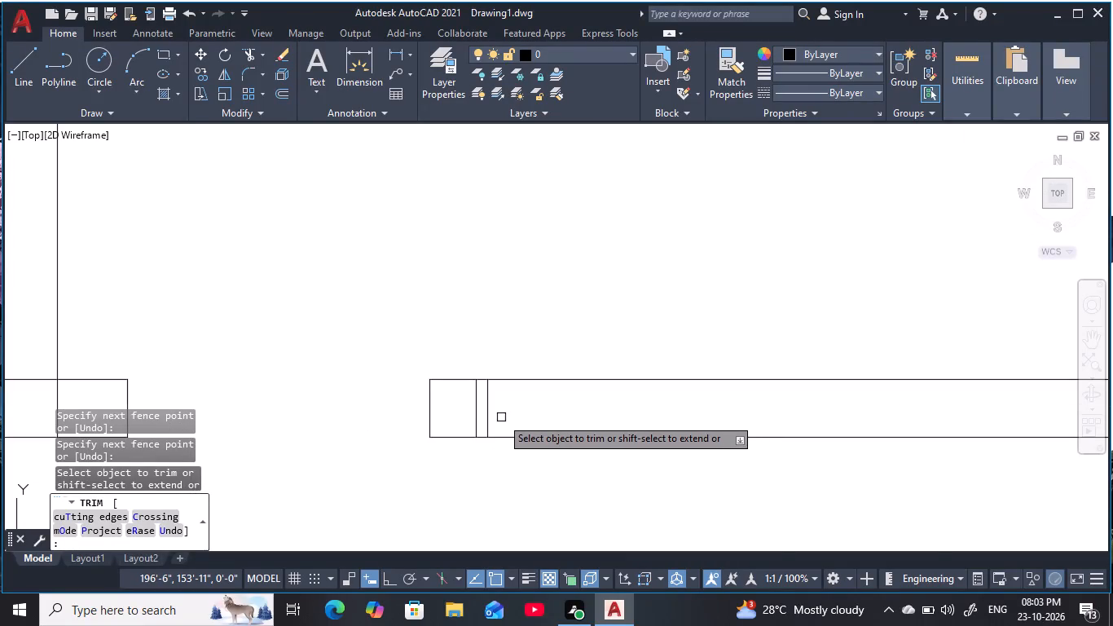
left_click(501, 417)
left_click(474, 417)
middle_click_drag(483, 392, 512, 377)
scroll(357, 394, "down", 2)
middle_click_drag(309, 394, 467, 375)
key("Escape")
key("Escape")
key("Escape")
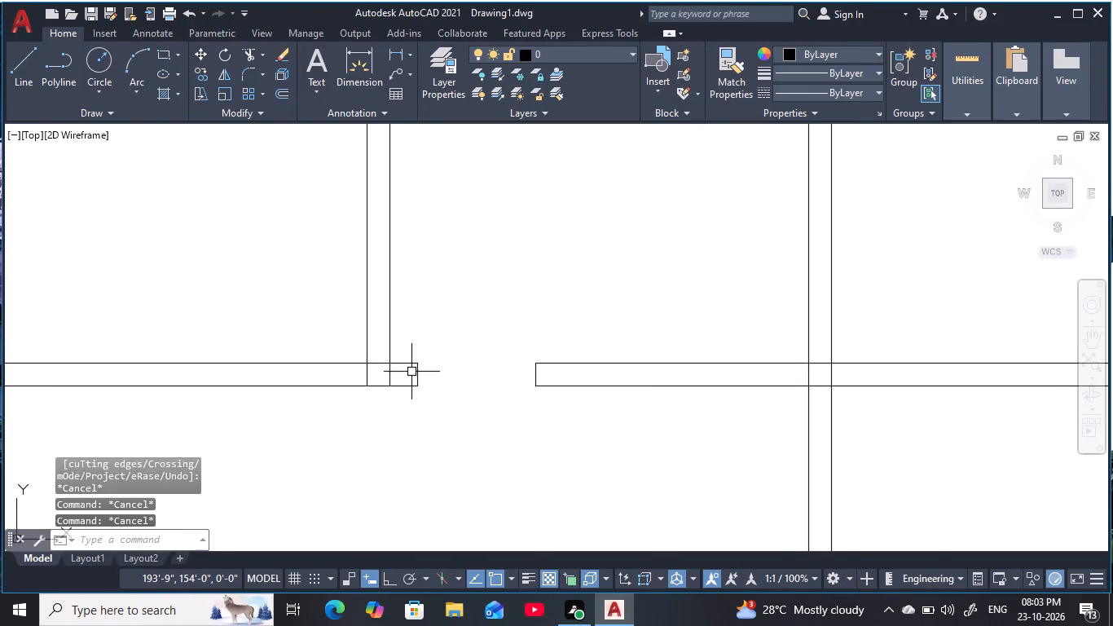
key("Escape")
key("Escape")
key("Escape")
key("Escape")
key("Escape")
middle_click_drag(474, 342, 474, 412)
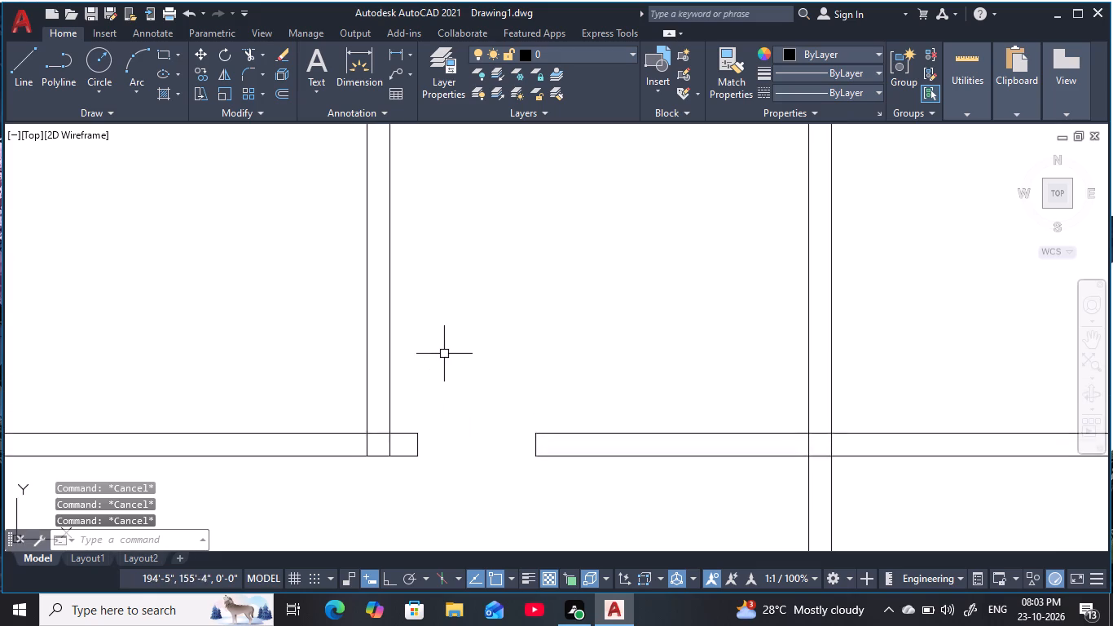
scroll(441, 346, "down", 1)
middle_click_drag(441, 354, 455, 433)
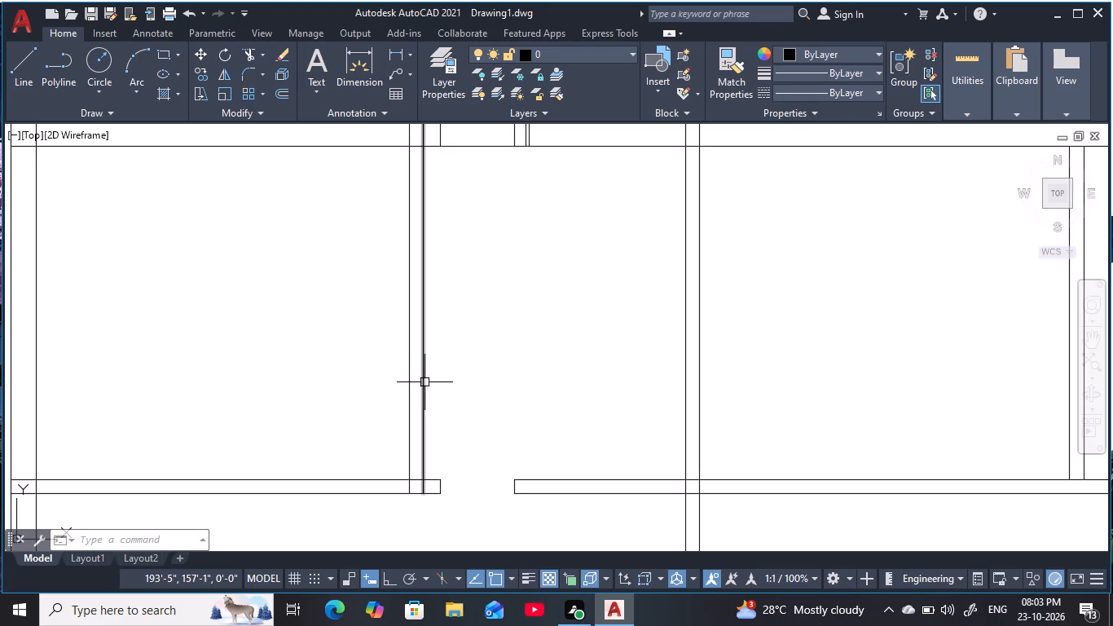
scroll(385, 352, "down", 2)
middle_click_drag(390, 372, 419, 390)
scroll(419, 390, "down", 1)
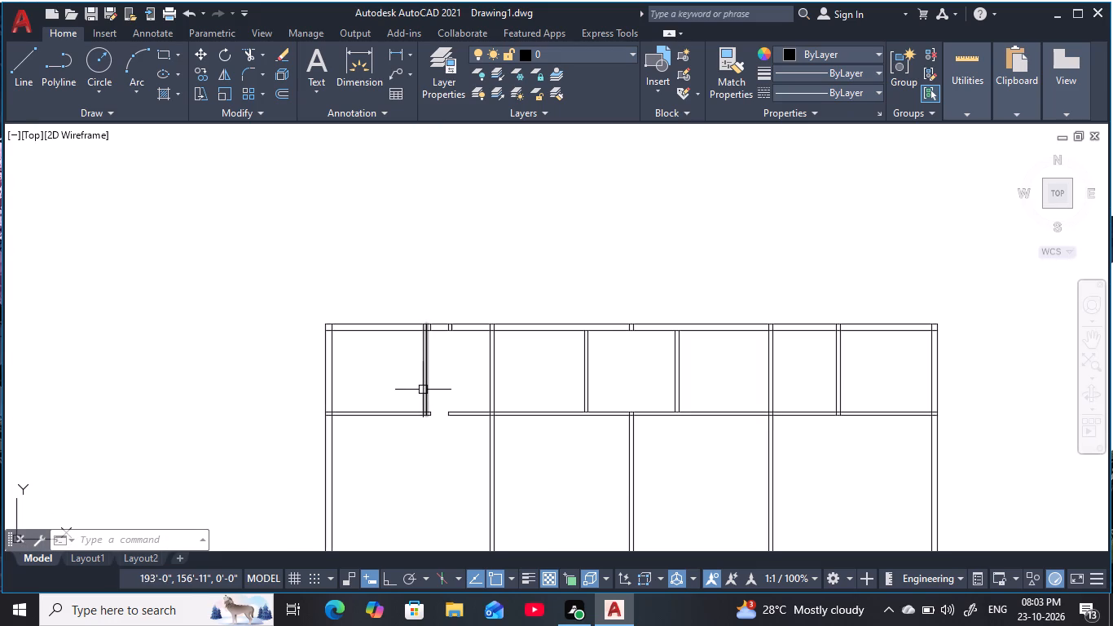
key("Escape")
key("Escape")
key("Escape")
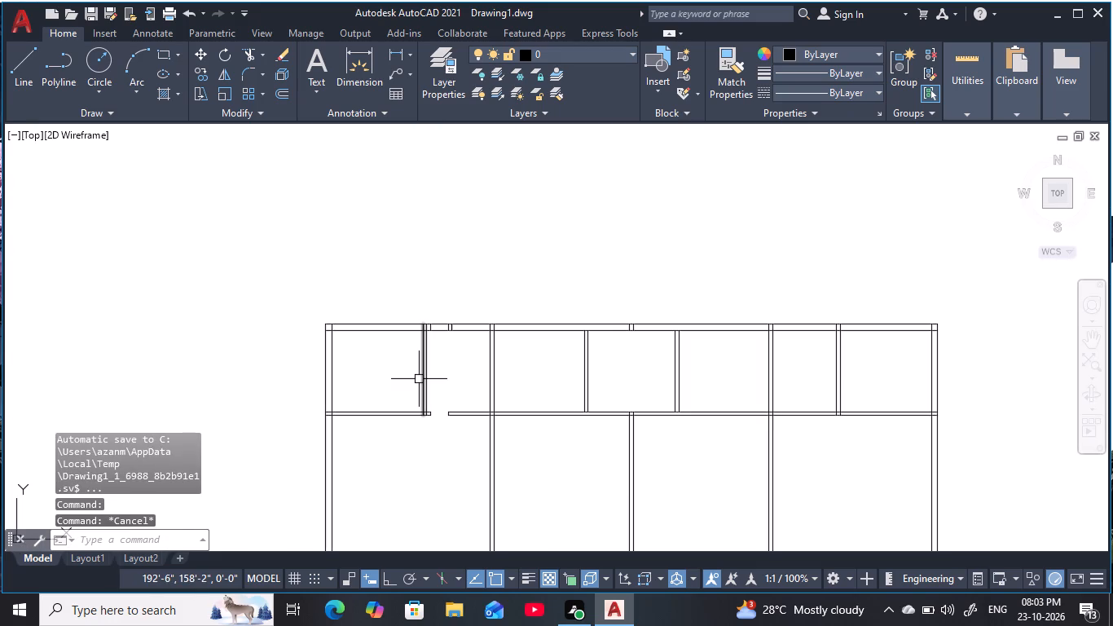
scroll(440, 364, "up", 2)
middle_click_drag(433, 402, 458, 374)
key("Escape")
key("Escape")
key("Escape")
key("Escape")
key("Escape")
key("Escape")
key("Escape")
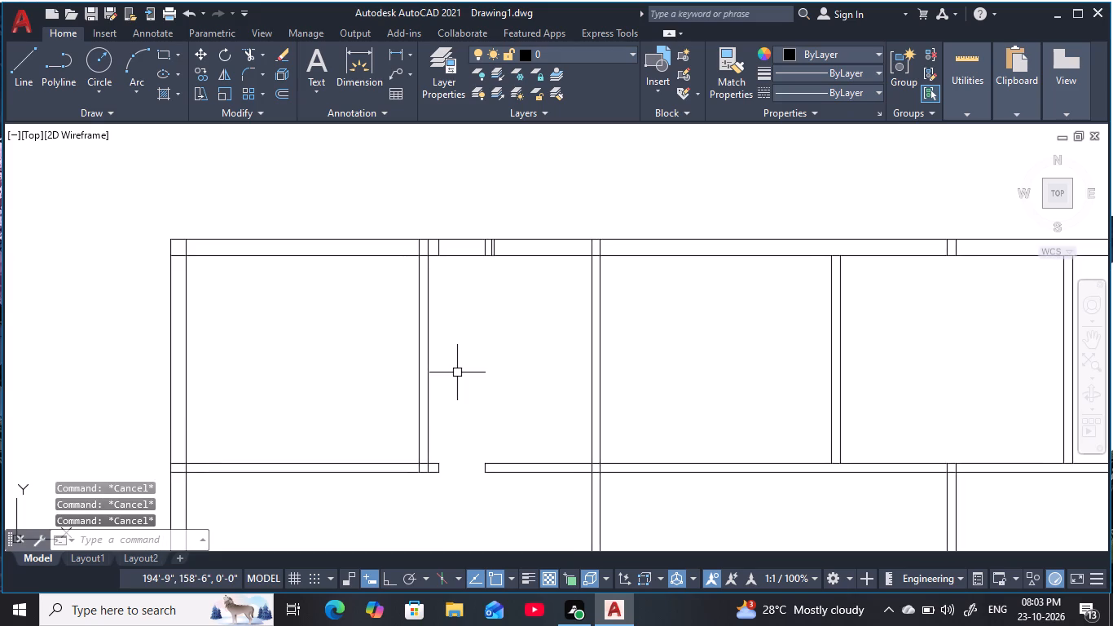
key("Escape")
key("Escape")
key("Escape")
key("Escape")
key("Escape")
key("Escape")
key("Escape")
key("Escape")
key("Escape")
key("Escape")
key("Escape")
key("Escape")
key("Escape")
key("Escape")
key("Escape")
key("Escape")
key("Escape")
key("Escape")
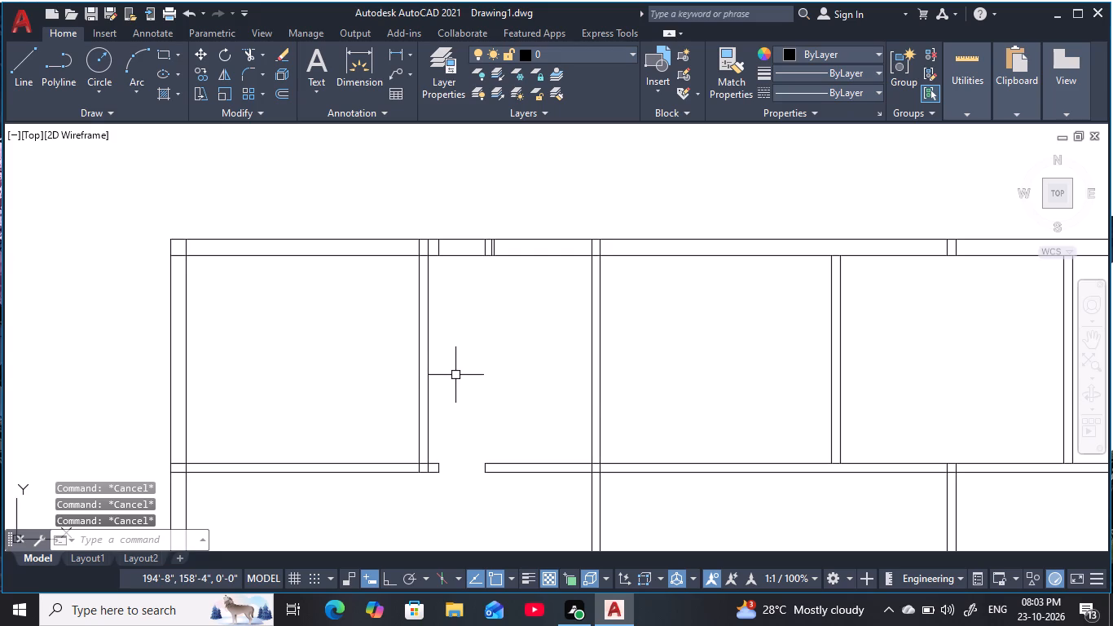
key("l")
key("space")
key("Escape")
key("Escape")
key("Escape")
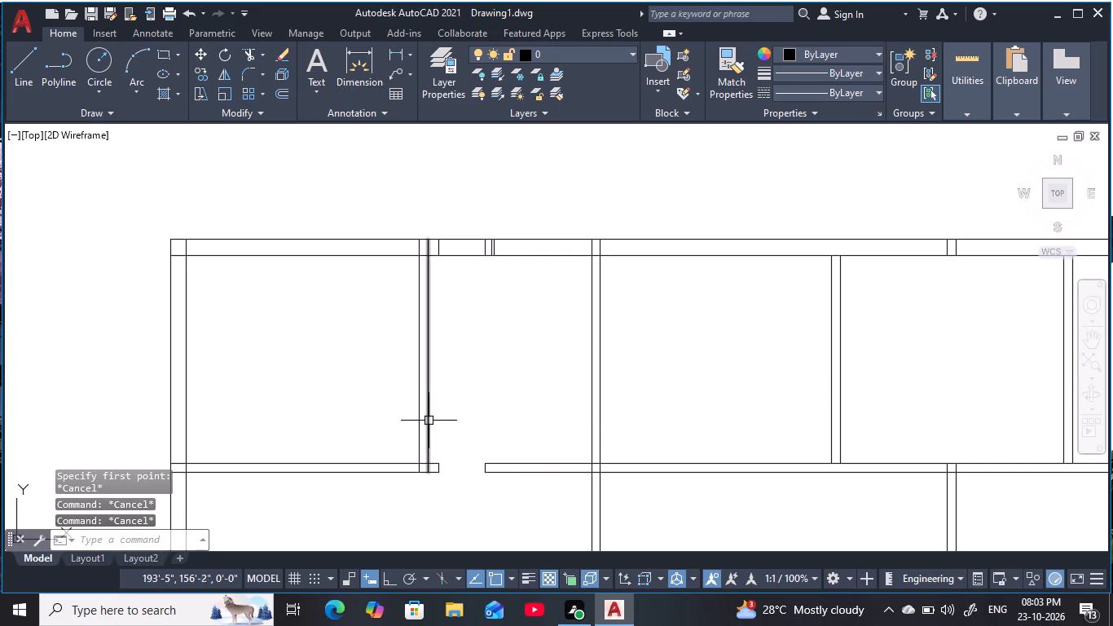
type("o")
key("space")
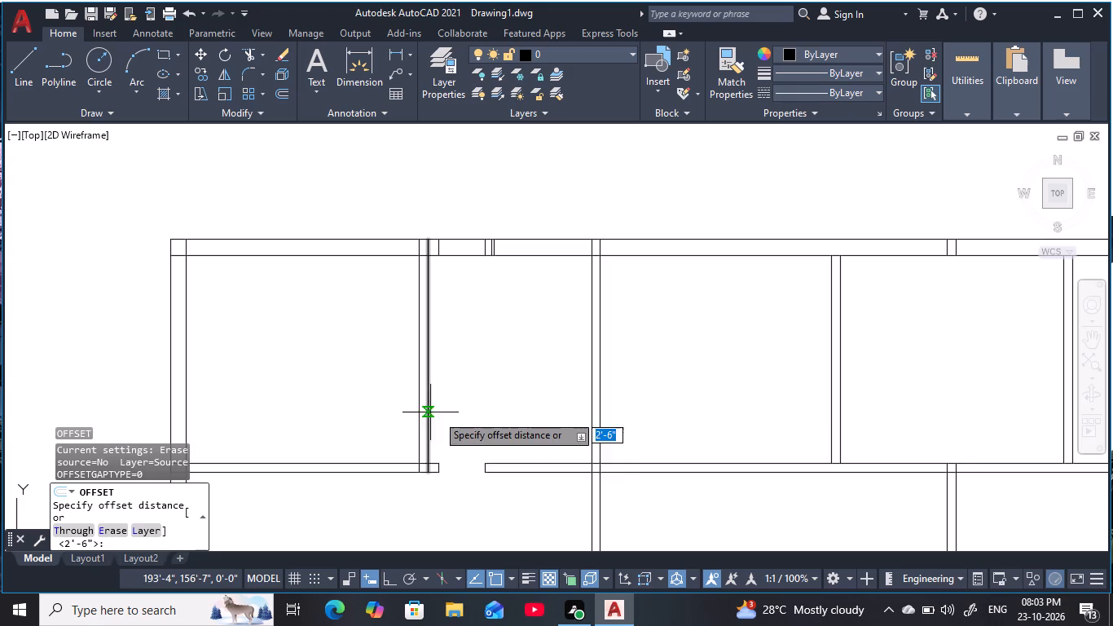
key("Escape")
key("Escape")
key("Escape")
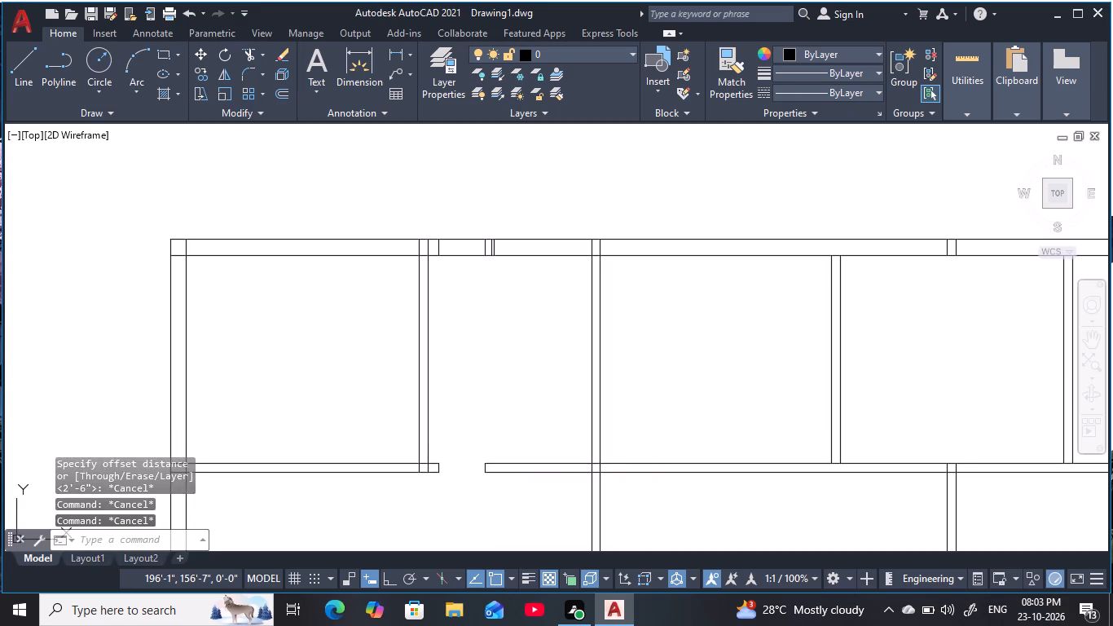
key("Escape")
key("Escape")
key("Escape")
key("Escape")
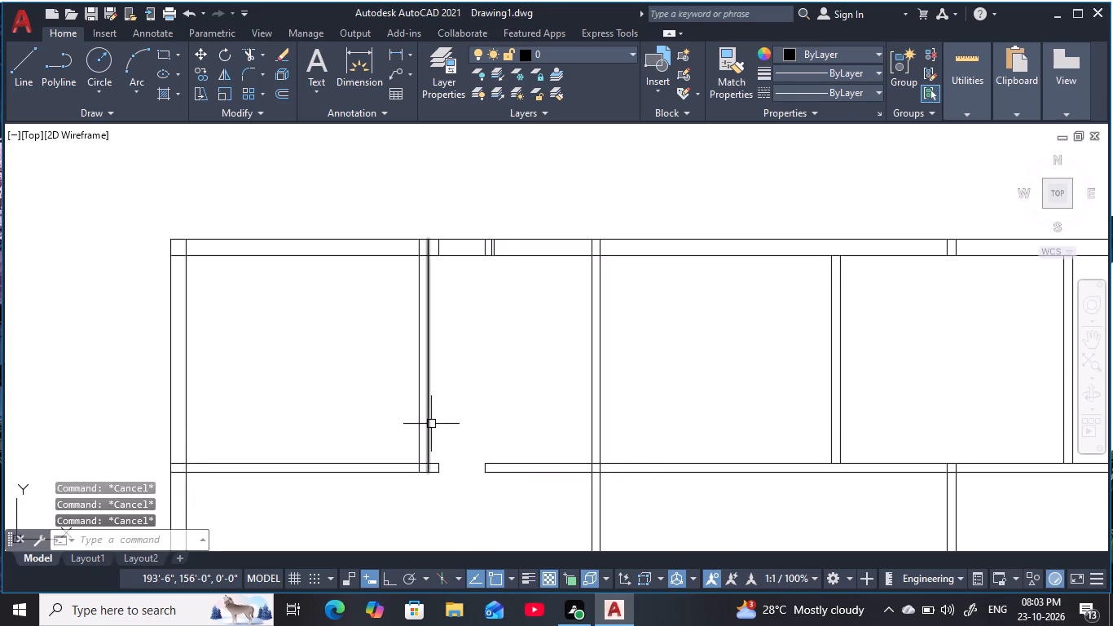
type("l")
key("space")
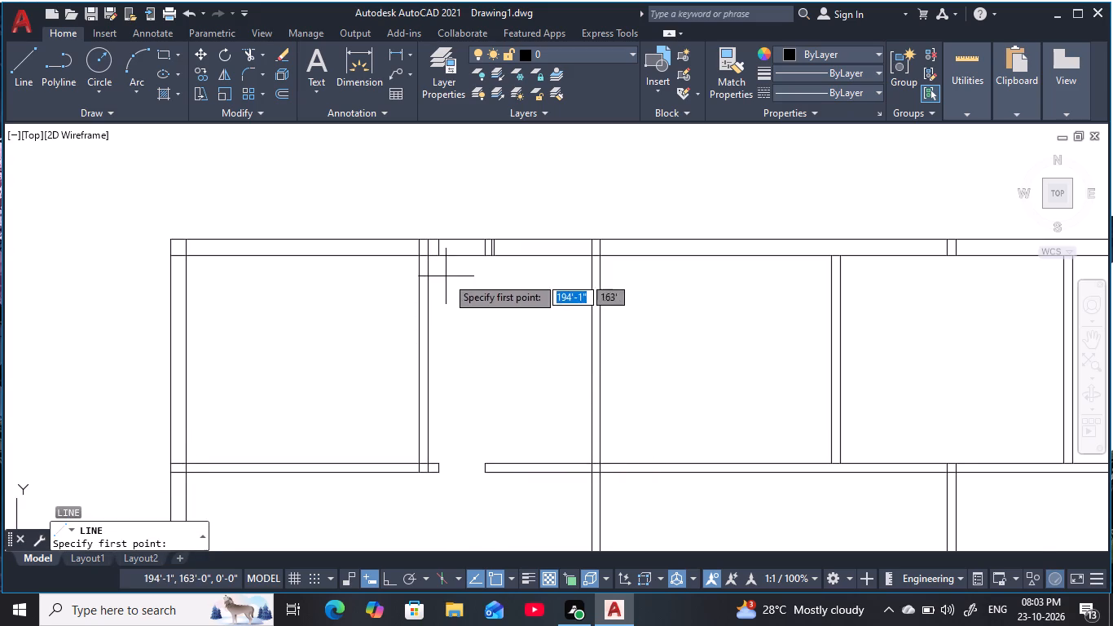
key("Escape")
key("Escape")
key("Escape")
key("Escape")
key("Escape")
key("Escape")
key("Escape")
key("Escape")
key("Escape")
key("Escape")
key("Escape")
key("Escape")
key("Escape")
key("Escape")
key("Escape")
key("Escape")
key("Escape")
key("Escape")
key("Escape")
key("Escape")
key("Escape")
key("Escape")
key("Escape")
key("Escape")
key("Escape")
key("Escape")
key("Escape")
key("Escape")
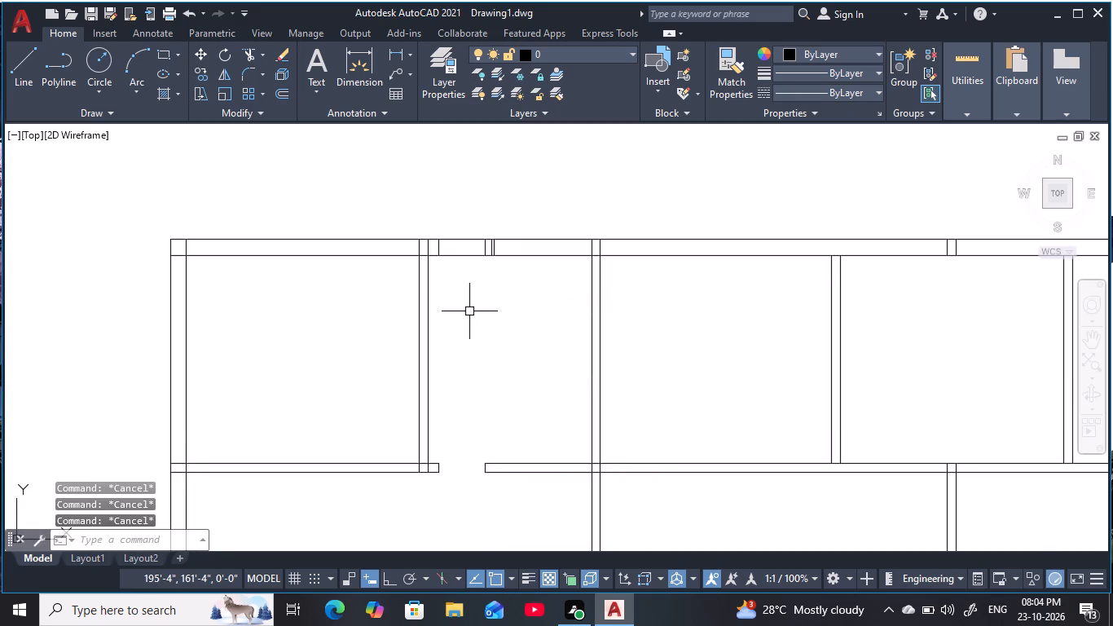
Offset the inner line of the top exterior wall 6" downward into the rooms.
key("o")
key("space")
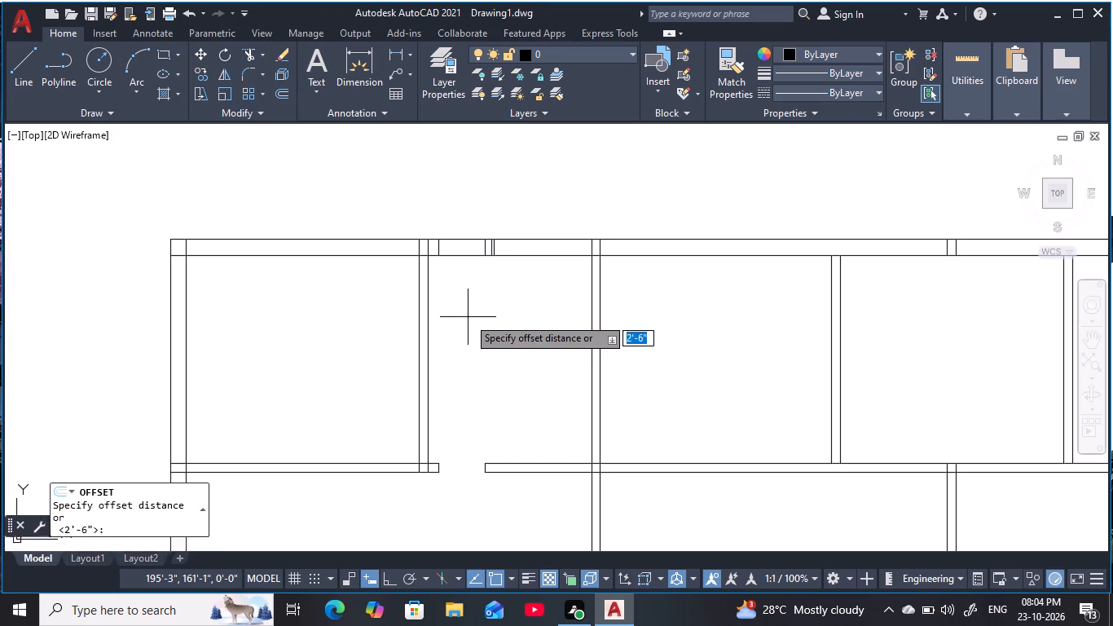
type("6")
key("space")
left_click(389, 257)
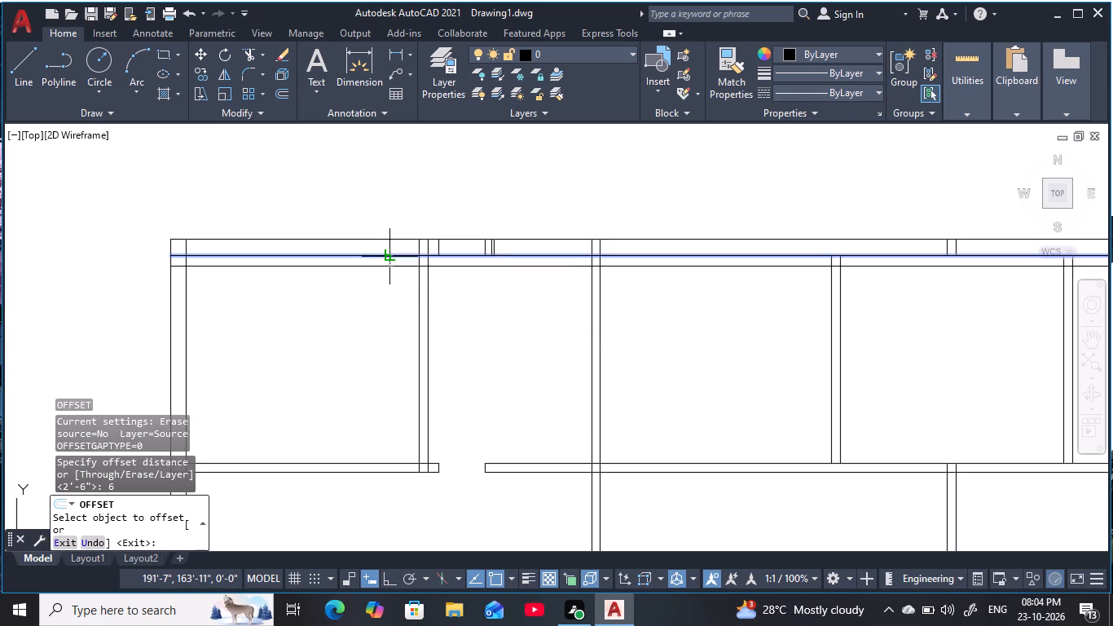
left_click(399, 365)
key("Escape")
key("Escape")
key("Escape")
key("Escape")
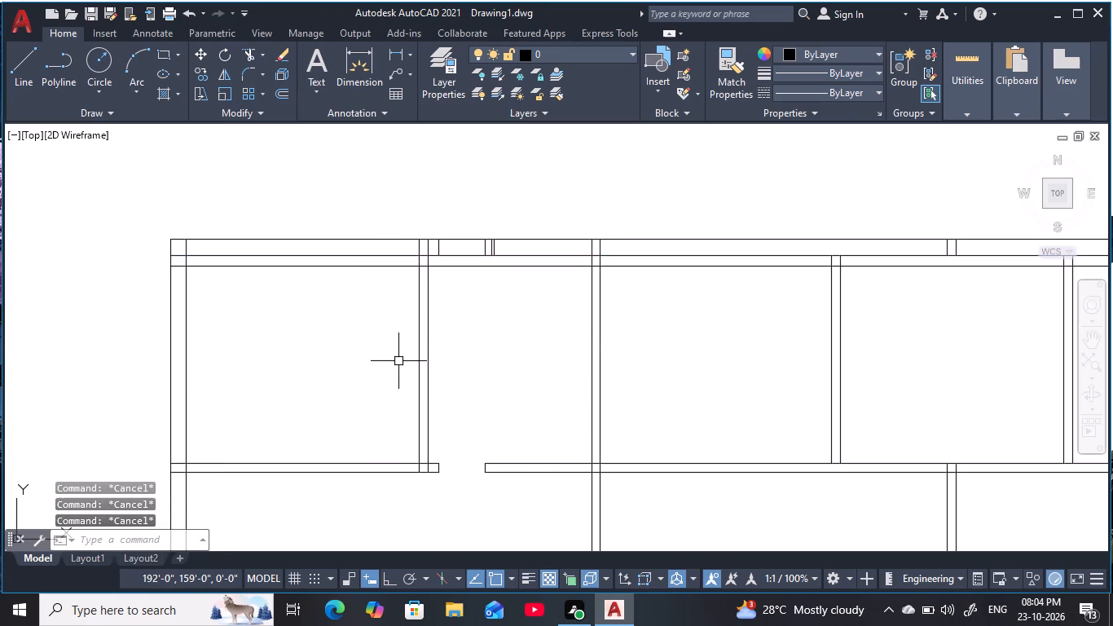
key("Escape")
key("Escape")
Offset the new horizontal line below the top wall 2'6" downward to mark the door width.
type("o 2")
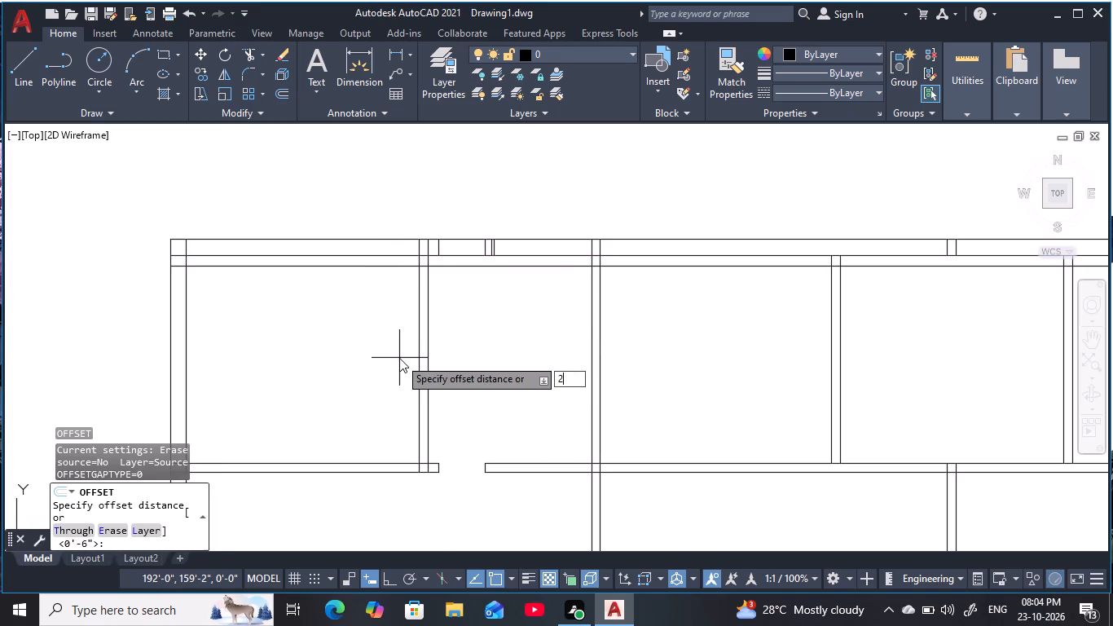
key("apostrophe")
type("6")
key("space")
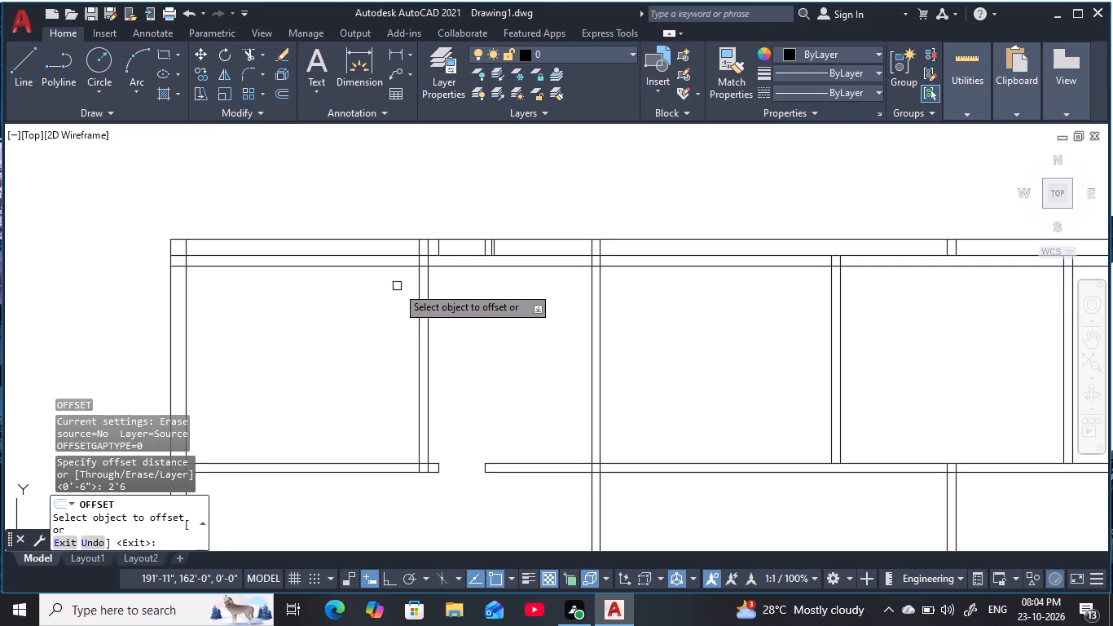
left_click(390, 266)
left_click(380, 388)
key("Escape")
key("Escape")
key("Escape")
Trim the leftmost top-row partition between the two offset lines for a door opening, and trim both lines inside the leftmost room.
key("t")
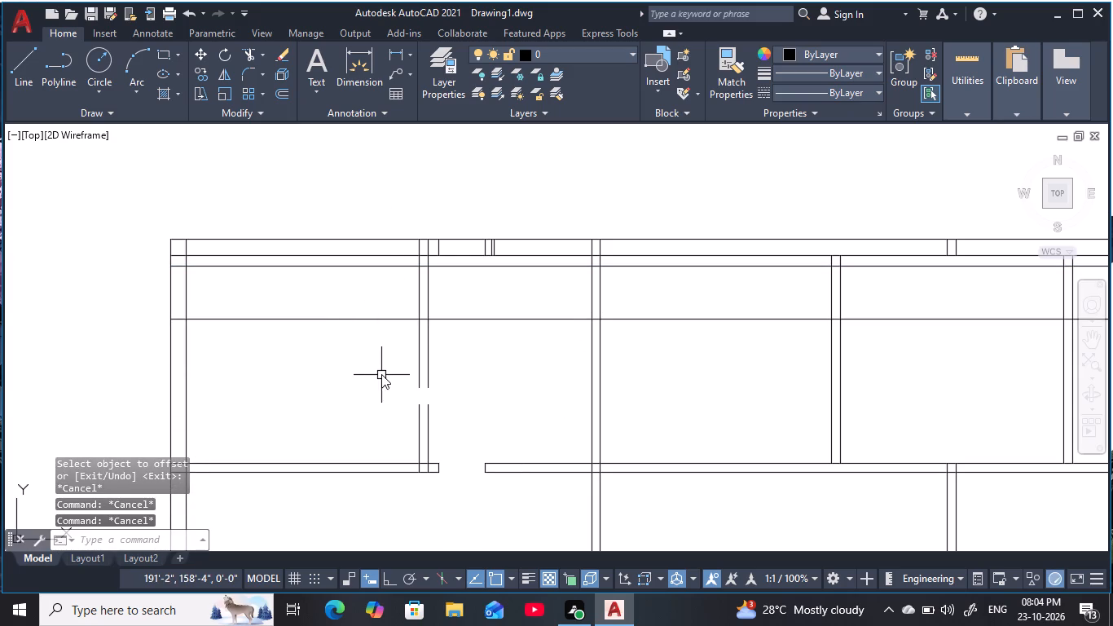
type("r")
key("space")
left_click(460, 303)
left_click(411, 298)
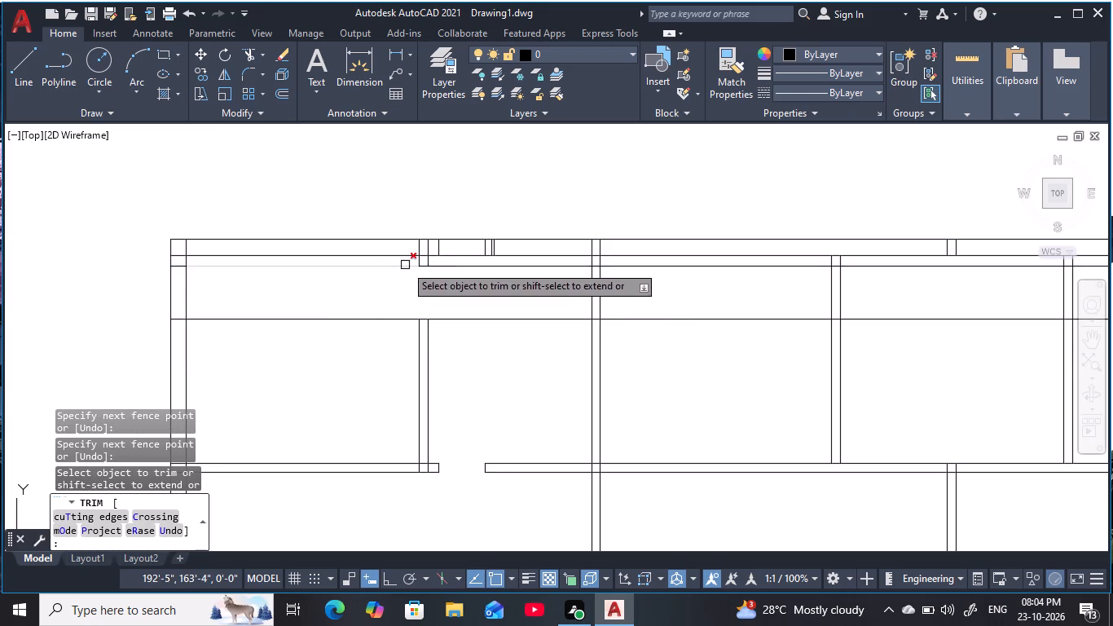
left_click(403, 264)
left_click(378, 318)
key("Escape")
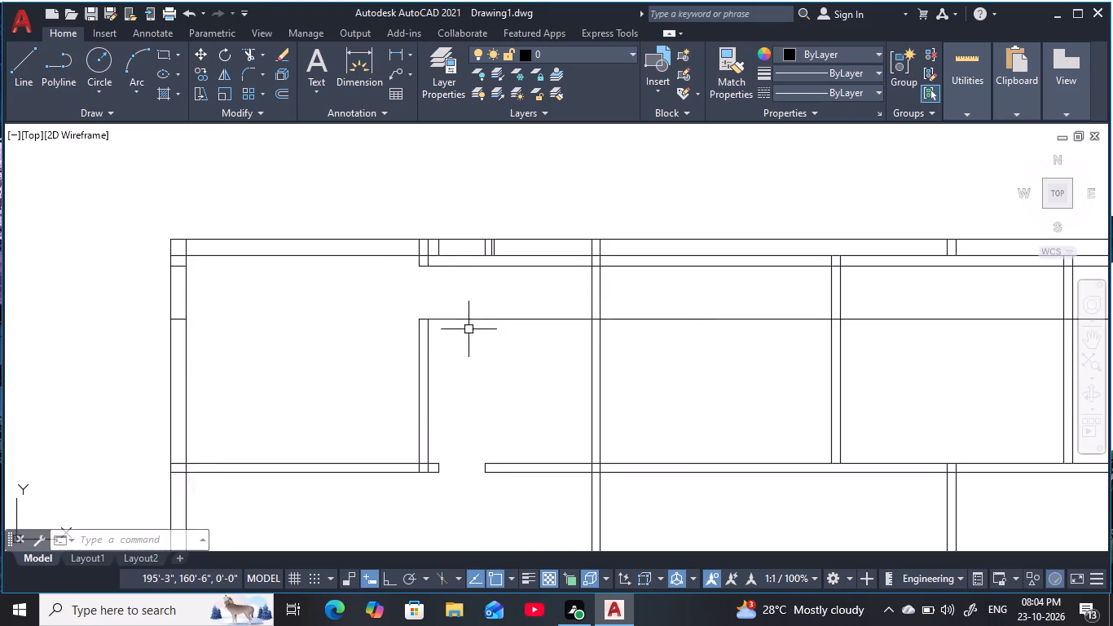
key("Escape")
key("Escape")
Trim both horizontal offset lines across the second top-row room, beside the new partition opening.
key("t")
key("r")
key("space")
left_click(469, 338)
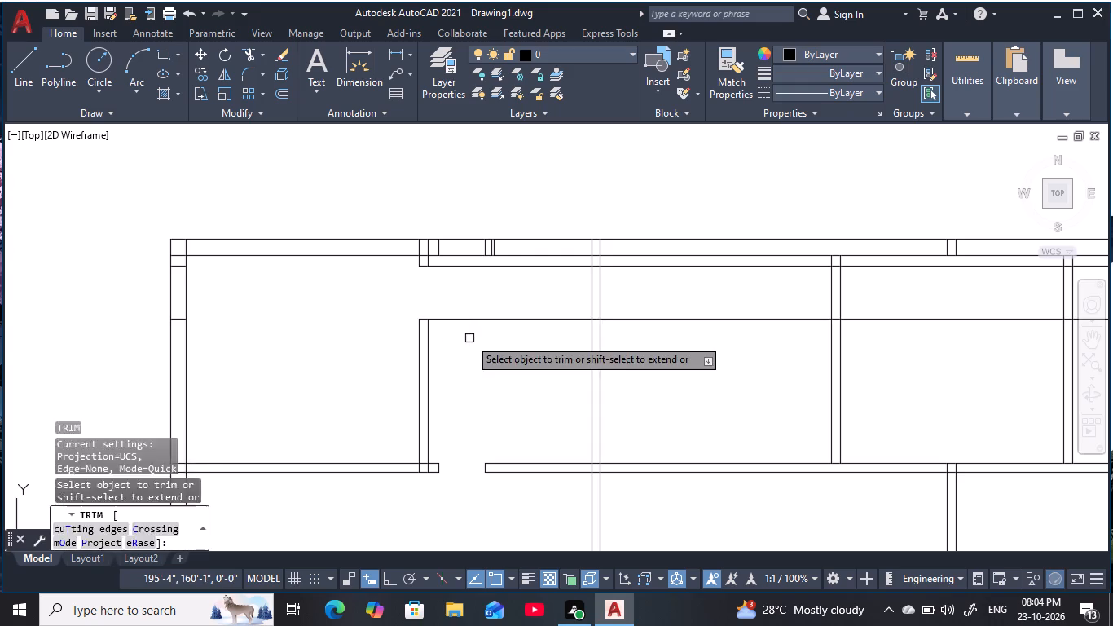
left_click(455, 261)
key("Escape")
key("Escape")
key("Escape")
Erase the remaining lengths of both horizontal offset lines running through the third and following top-row rooms.
left_click(702, 350)
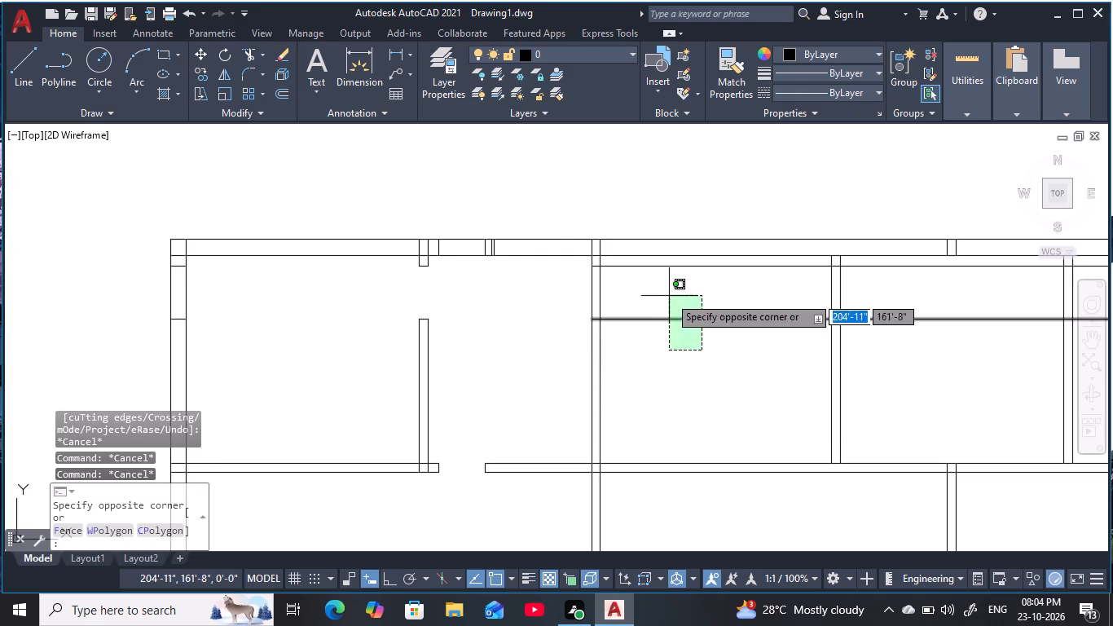
left_click(658, 263)
type("e")
key("space")
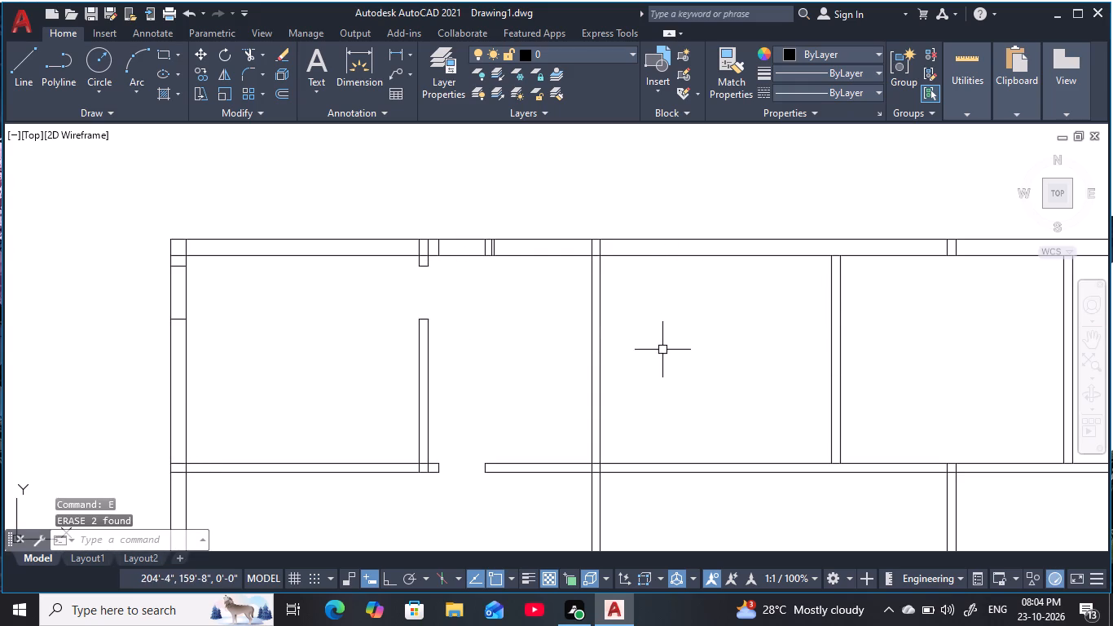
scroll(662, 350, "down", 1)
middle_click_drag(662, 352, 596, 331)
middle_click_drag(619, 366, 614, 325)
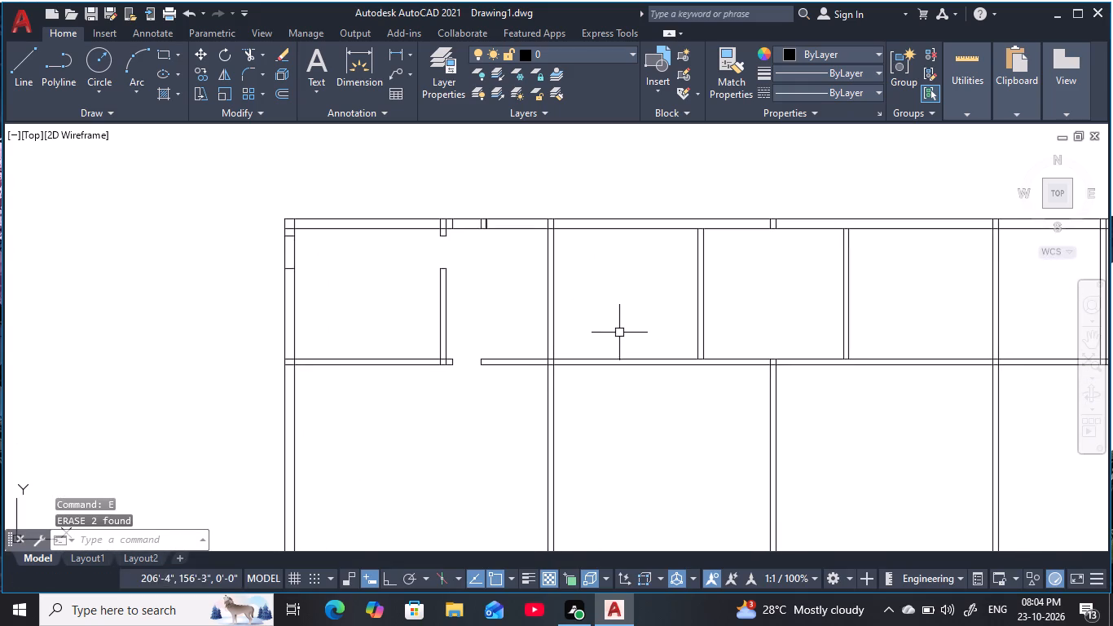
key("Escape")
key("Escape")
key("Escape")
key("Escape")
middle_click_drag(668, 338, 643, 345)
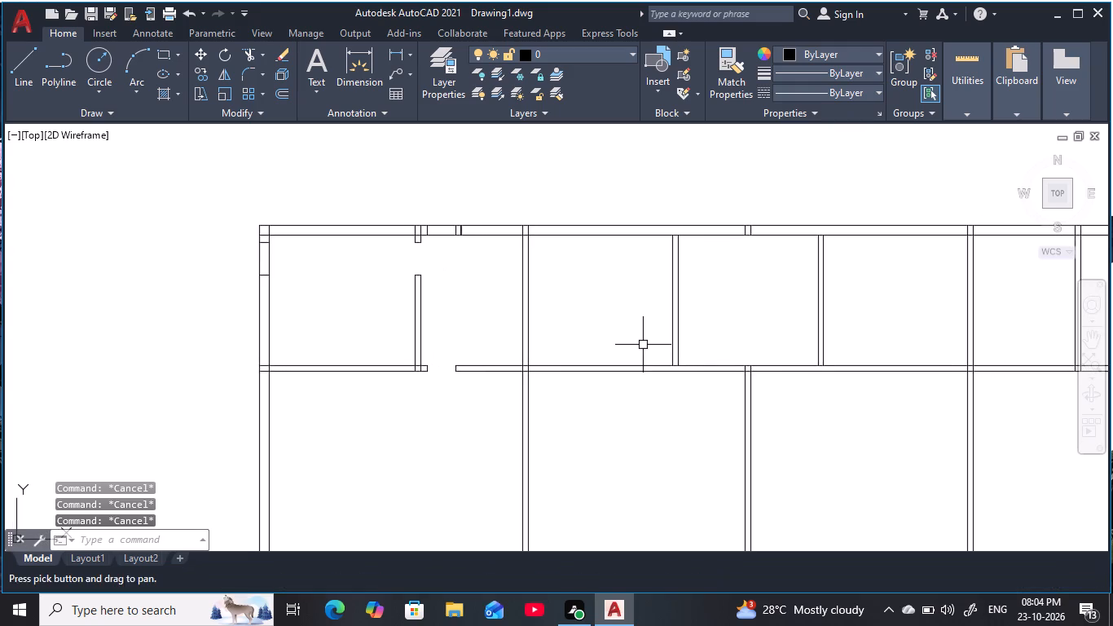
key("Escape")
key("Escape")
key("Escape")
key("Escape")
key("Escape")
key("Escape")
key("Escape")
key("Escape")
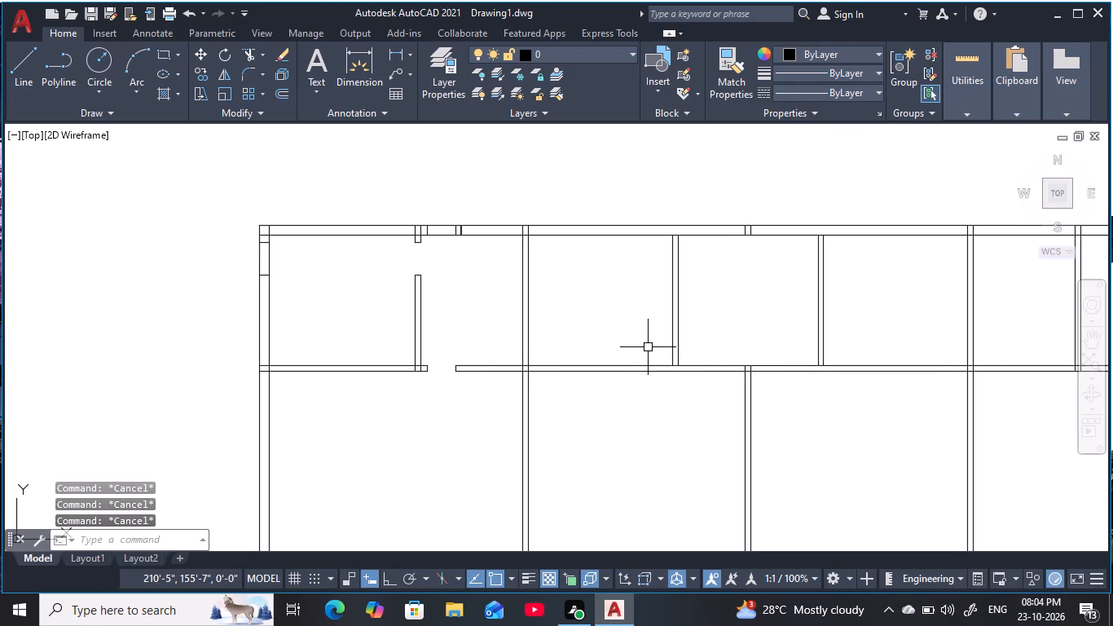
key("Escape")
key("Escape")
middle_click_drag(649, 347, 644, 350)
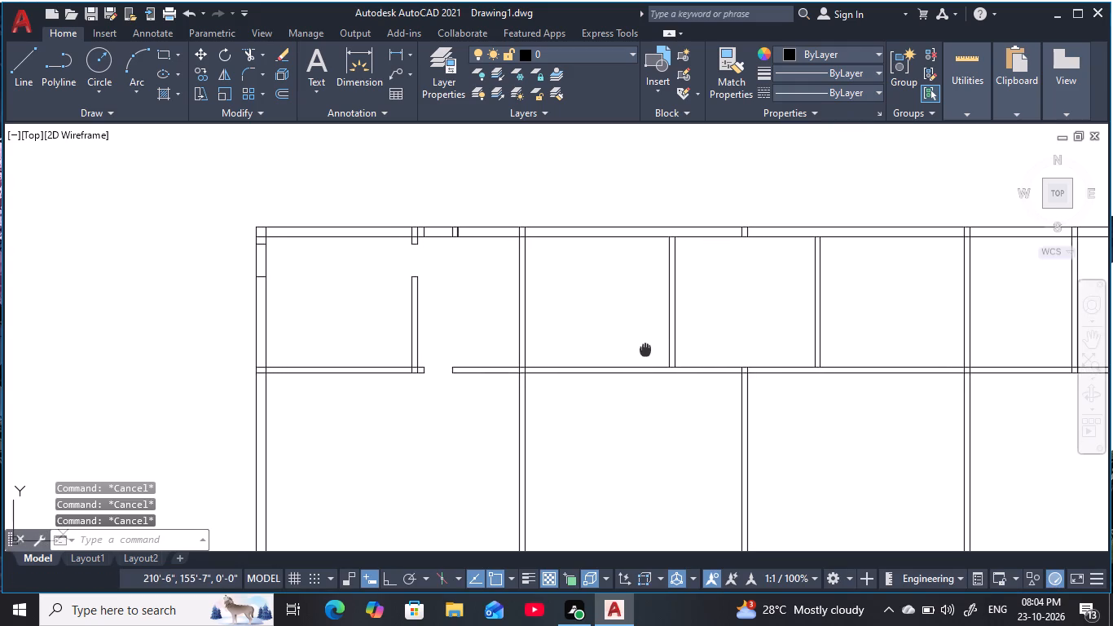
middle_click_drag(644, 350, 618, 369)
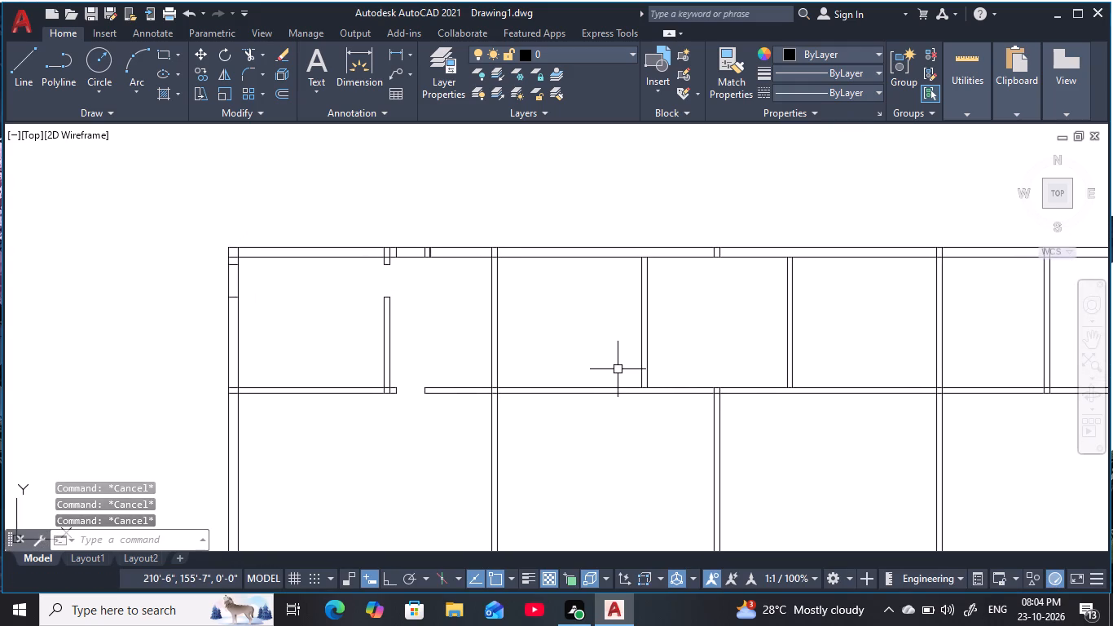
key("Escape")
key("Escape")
Offset the right face of the full-height wall between the second and third top-row rooms 6" to the right.
type("o")
key("space")
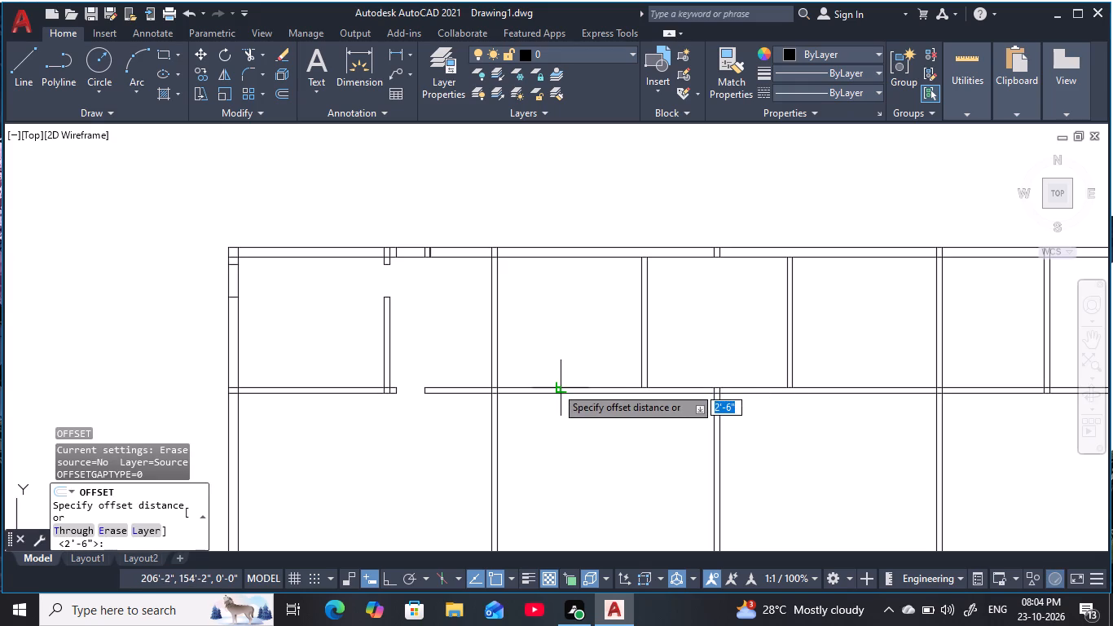
type("6")
key("space")
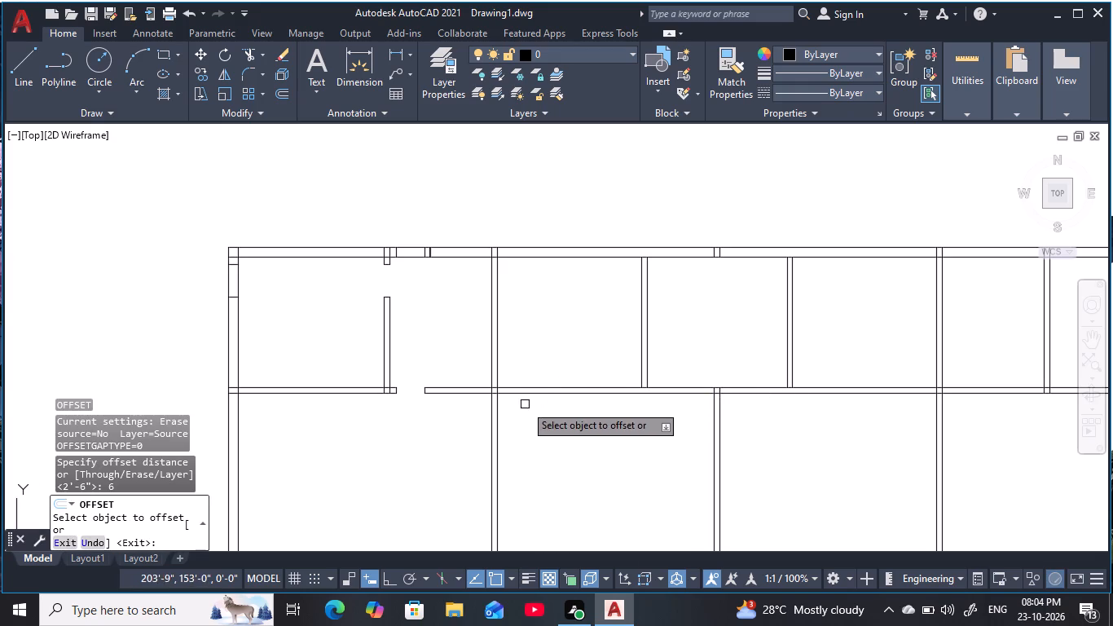
scroll(517, 386, "up", 1)
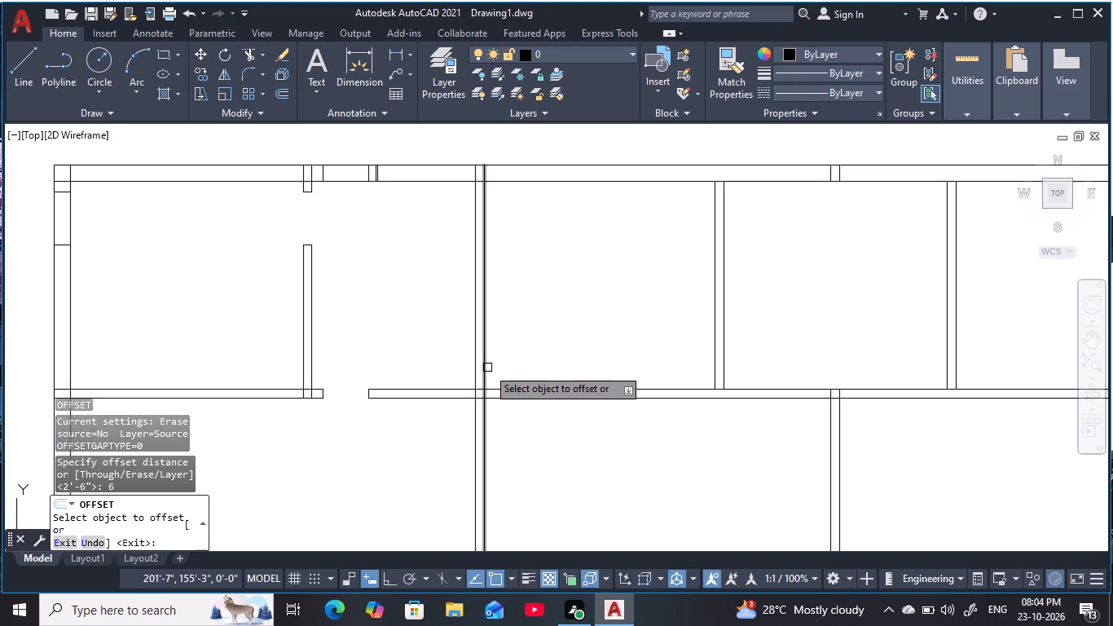
left_click(487, 368)
left_click(569, 359)
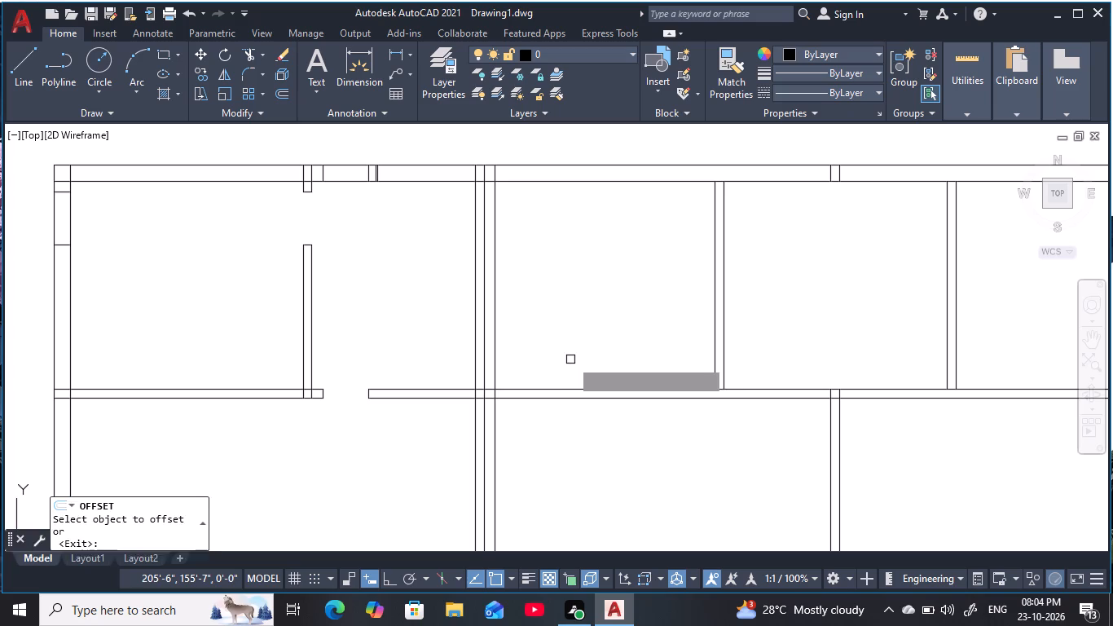
key("Escape")
key("Escape")
key("Escape")
key("Escape")
Offset the new vertical line in the third top-row room 2'6" to the right to mark the door width.
key("o")
key("space")
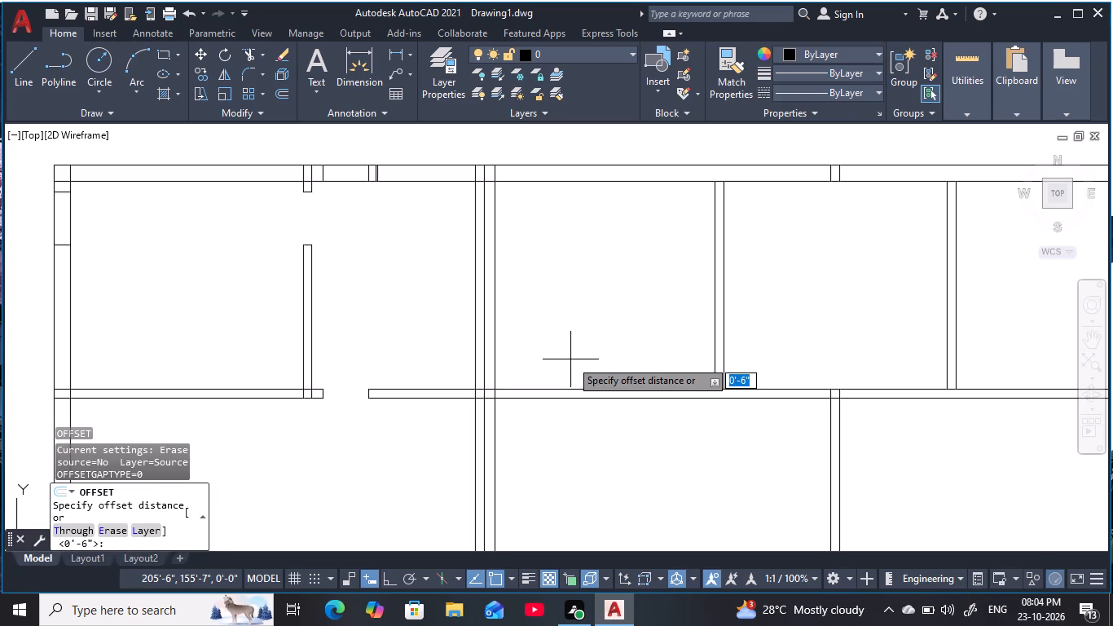
key("2")
key("apostrophe")
type("6")
key("space")
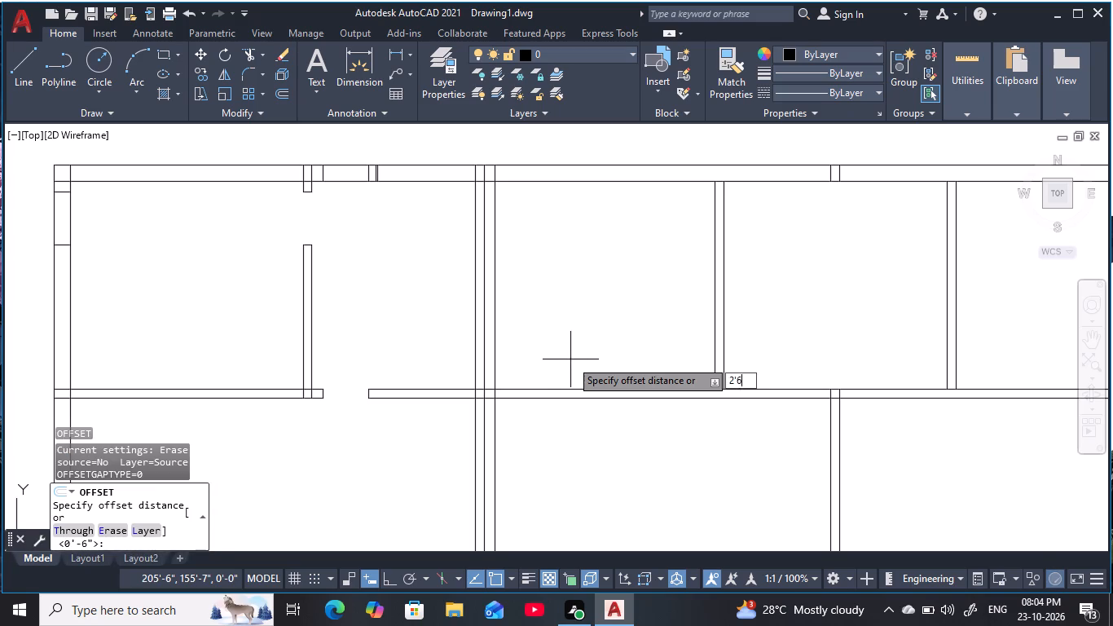
left_click(493, 367)
left_click(605, 341)
key("Escape")
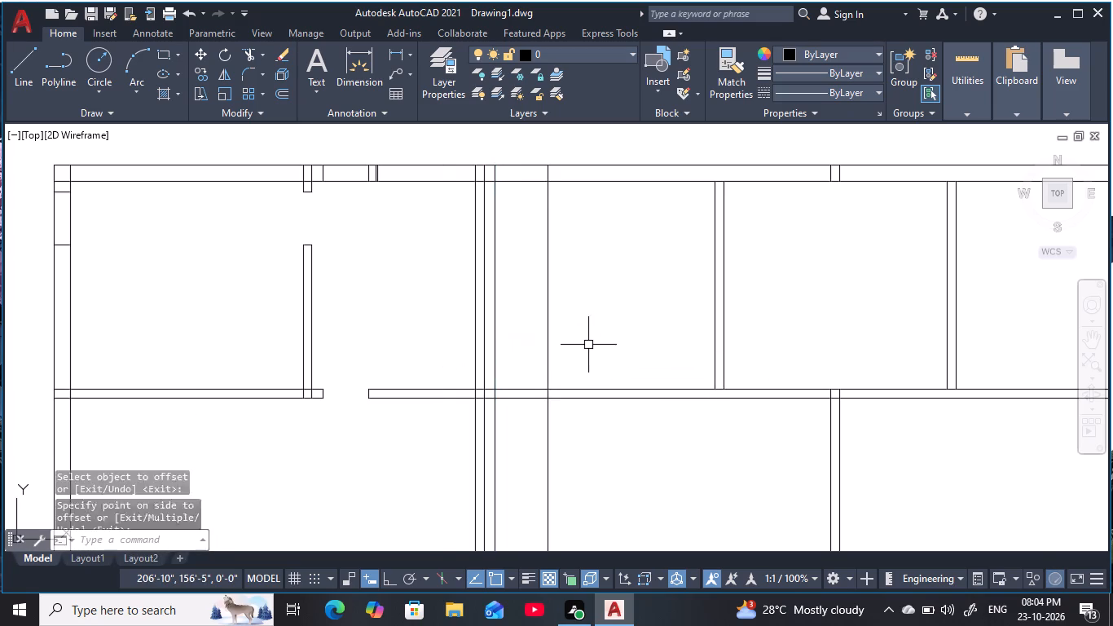
key("Escape")
key("Escape")
key("Escape")
Trim both vertical offset lines above and below the top row's lower wall, and the wall between them, to cut the third room's door opening.
type("tr")
key("space")
left_click(564, 343)
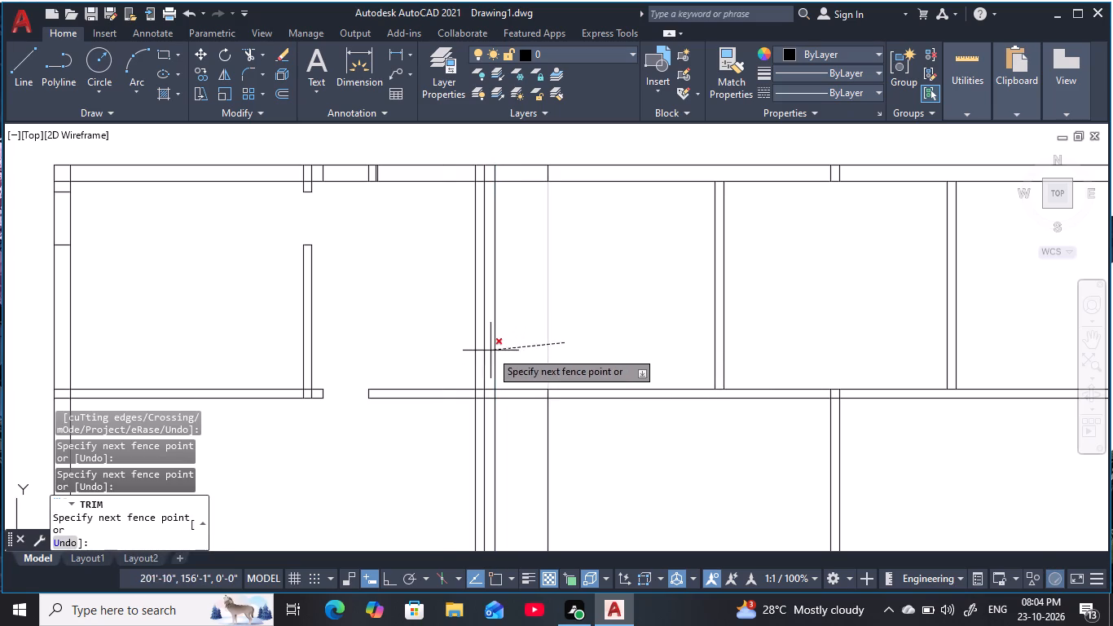
left_click(490, 351)
left_click(563, 445)
left_click(485, 454)
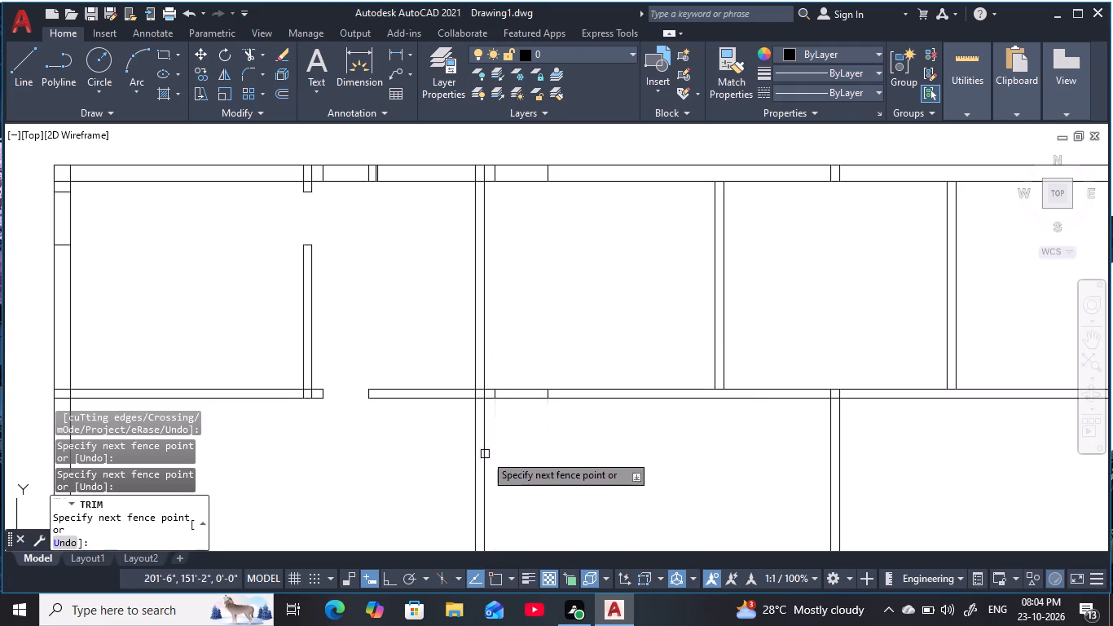
left_click(520, 421)
left_click(529, 342)
scroll(533, 337, "down", 1)
middle_click_drag(535, 338, 515, 377)
key("Escape")
key("Escape")
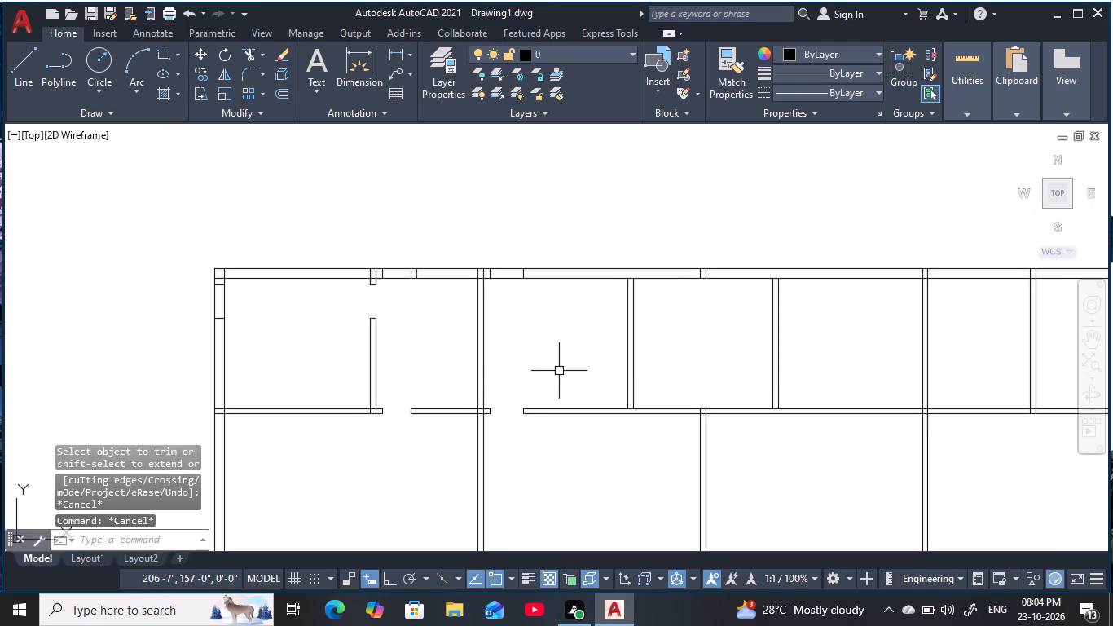
key("Escape")
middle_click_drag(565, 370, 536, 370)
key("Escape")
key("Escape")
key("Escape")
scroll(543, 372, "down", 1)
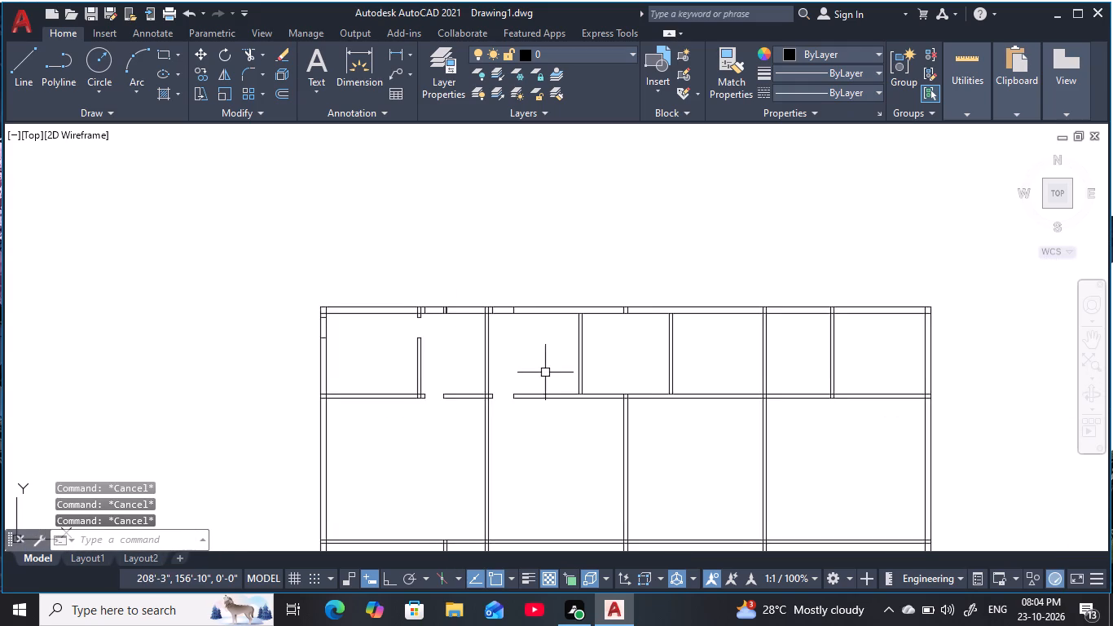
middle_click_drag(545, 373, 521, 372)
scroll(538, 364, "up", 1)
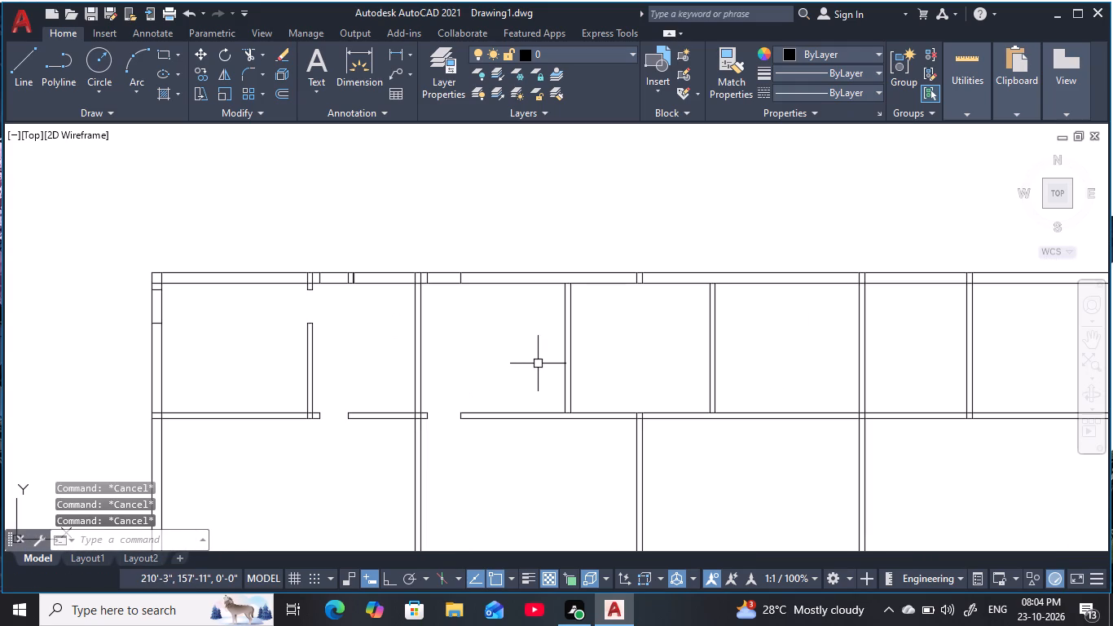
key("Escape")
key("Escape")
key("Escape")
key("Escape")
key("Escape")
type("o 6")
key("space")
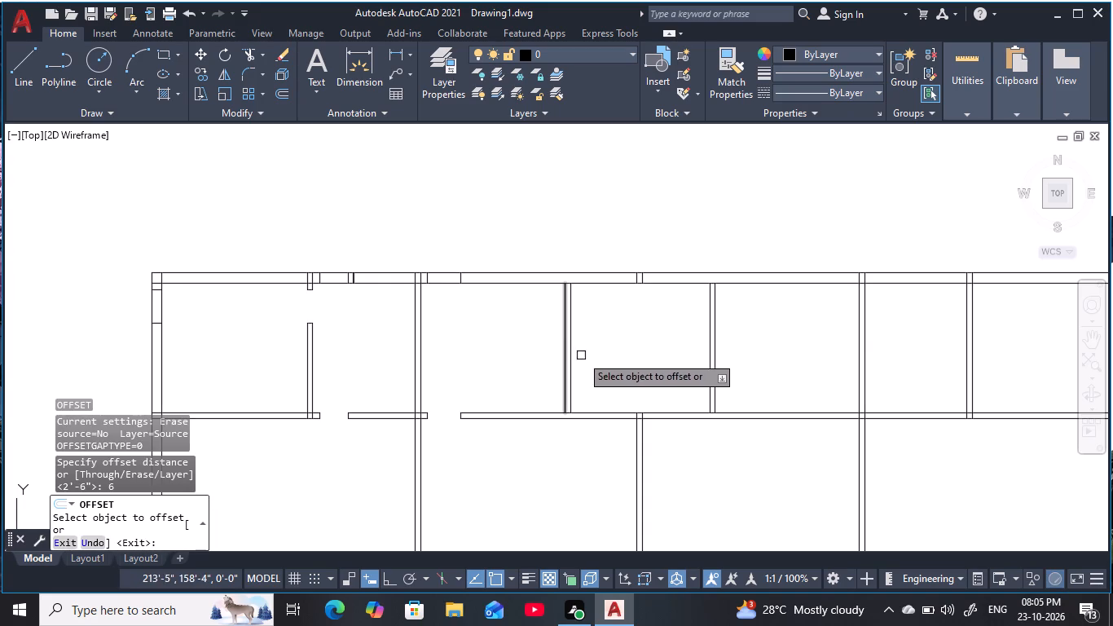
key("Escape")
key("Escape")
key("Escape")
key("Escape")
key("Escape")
Offset the inner line of the top exterior wall 6" downward again, for a door in the third top-row room's right partition.
key("o")
key("space")
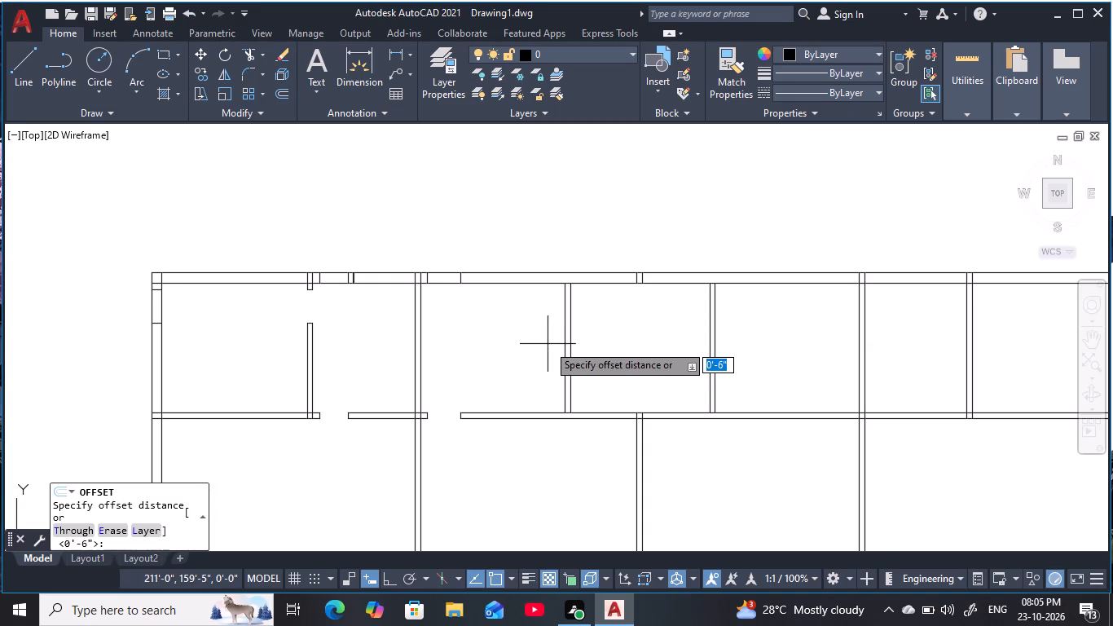
type("6")
key("space")
left_click(551, 283)
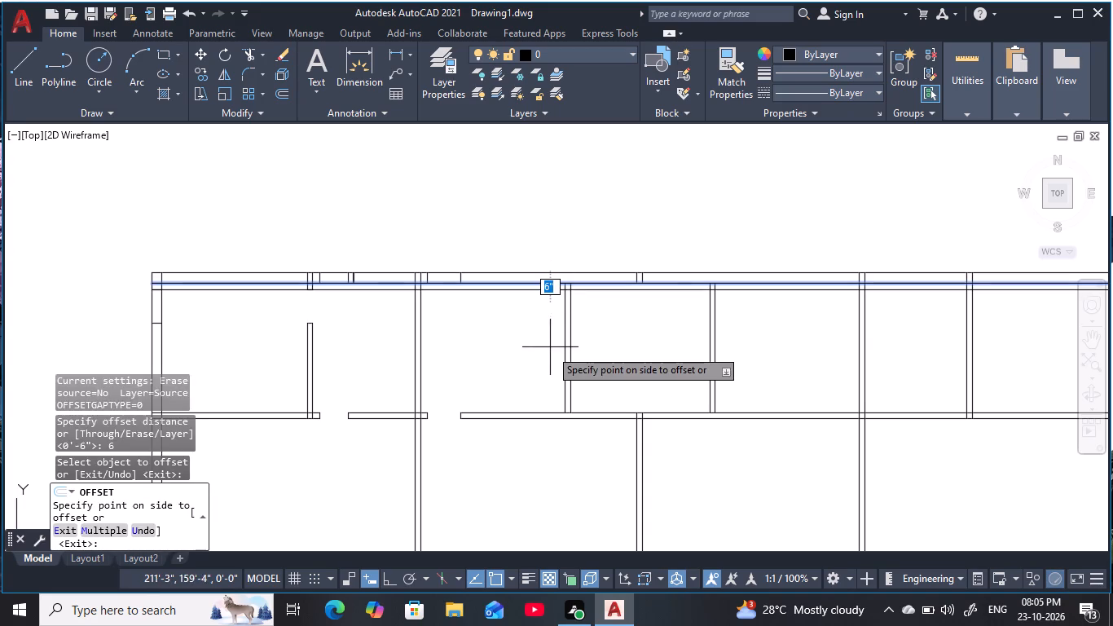
left_click(549, 351)
key("Escape")
key("Escape")
key("Escape")
key("Escape")
Offset the new horizontal line below the top wall 2'6" downward to mark the partition's door width.
type("o")
key("space")
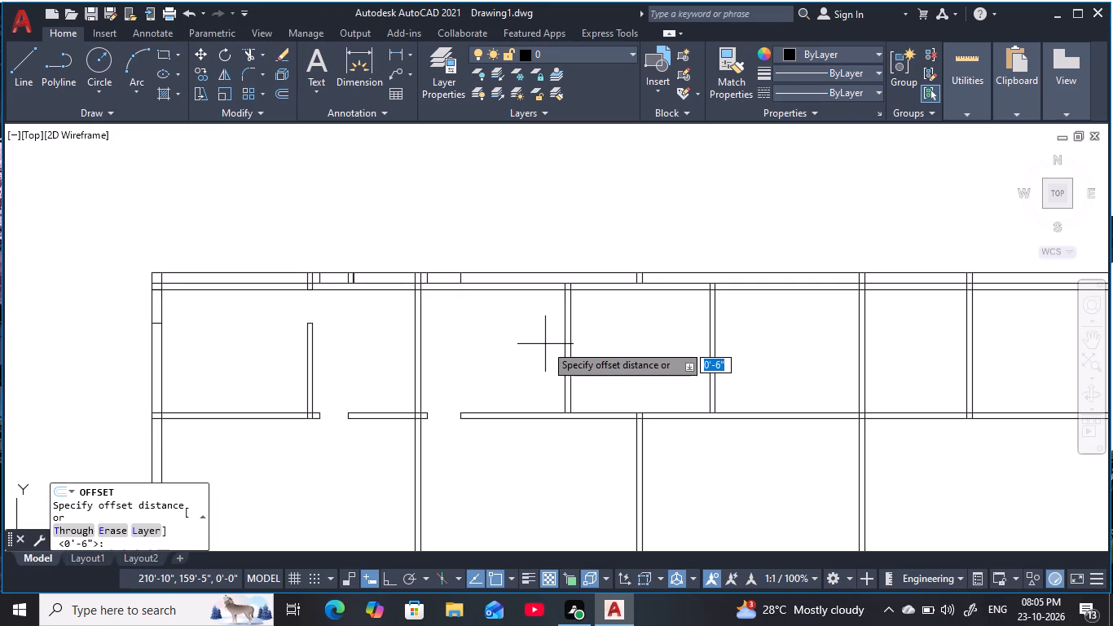
key("2")
key("apostrophe")
type("6")
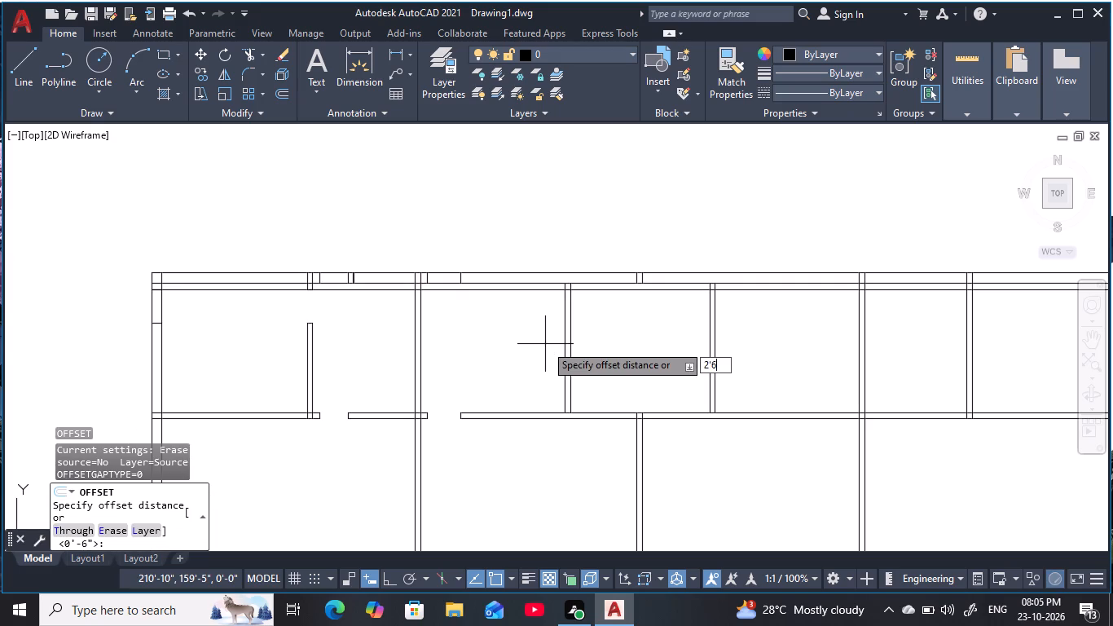
key("space")
left_click(536, 292)
left_click(530, 369)
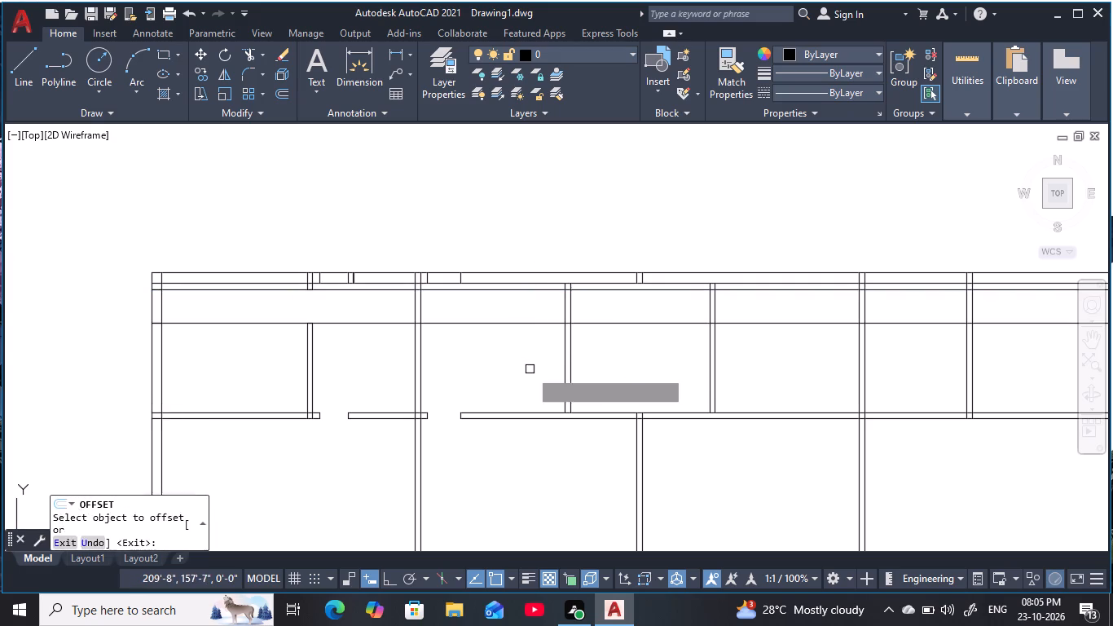
Trim both lines of the third top-row room's right partition between the two horizontal offset lines to cut the door opening.
key("Escape")
key("Escape")
key("Escape")
key("Escape")
key("r")
key("Escape")
key("Escape")
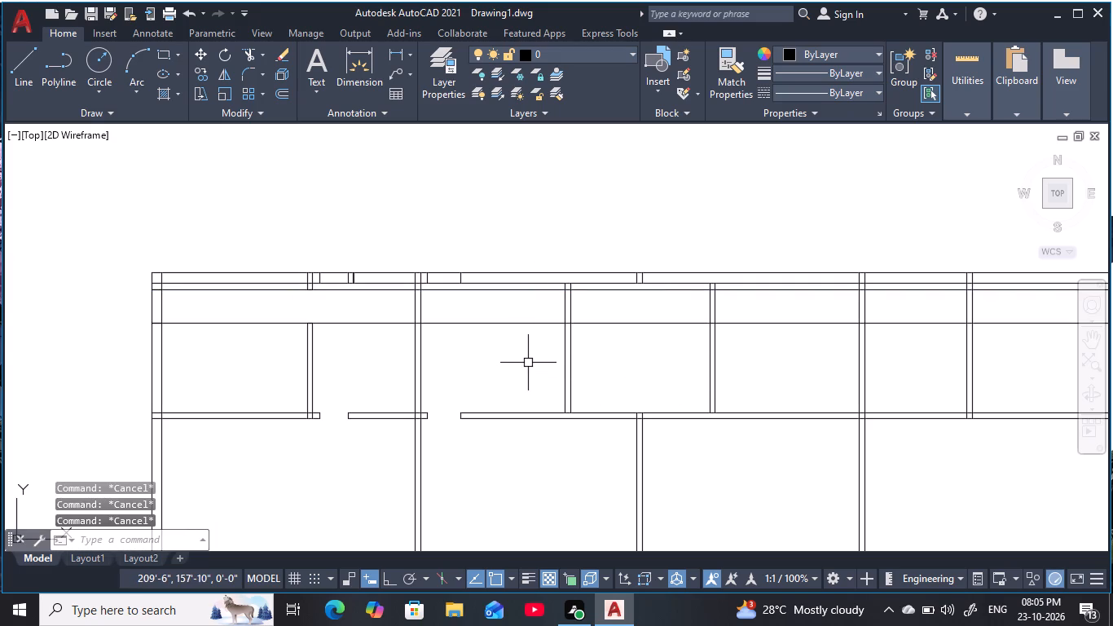
type("tr")
key("space")
key("Escape")
scroll(571, 316, "up", 2)
key("Escape")
key("Escape")
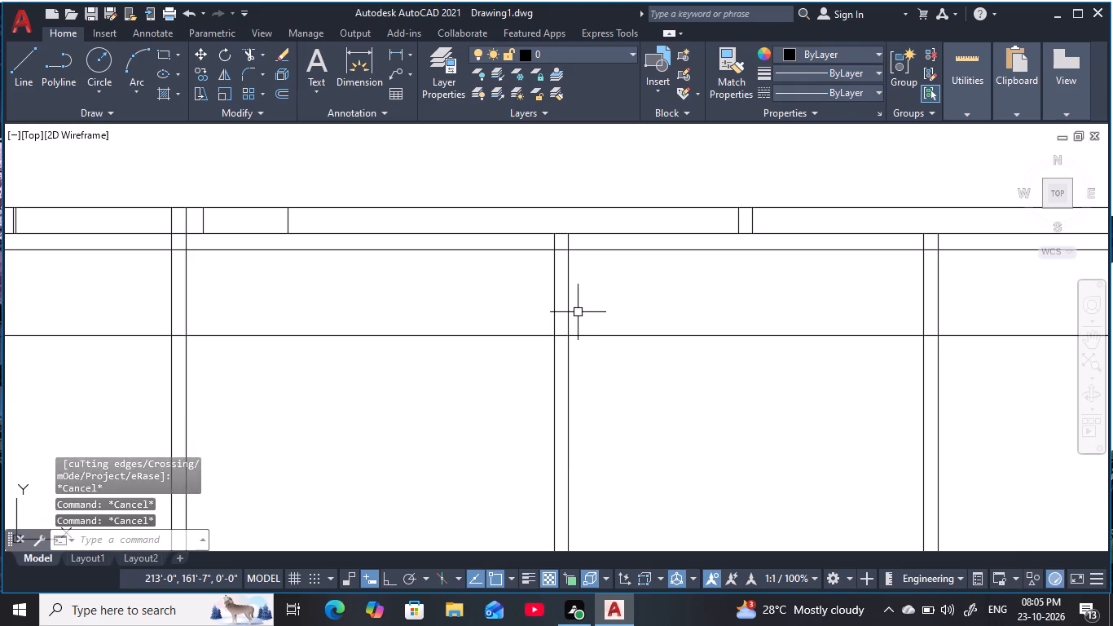
key("Escape")
key("Escape")
key("Escape")
type("tr")
key("space")
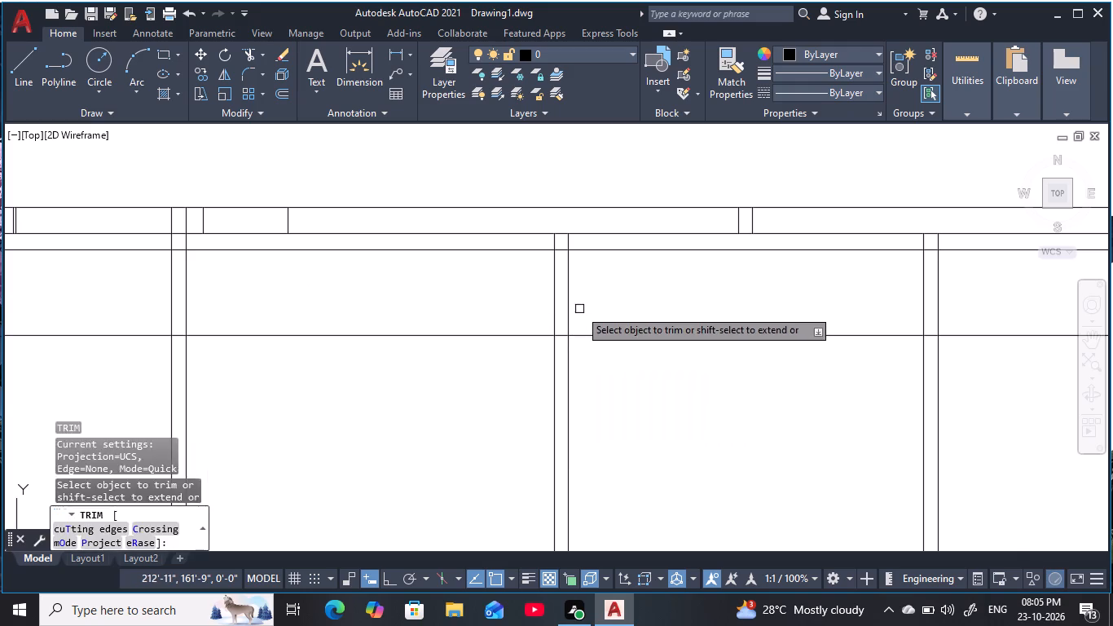
left_click(580, 308)
left_click(529, 312)
Trim the two horizontal offset lines in the rooms on both sides of the new partition opening.
left_click(521, 271)
left_click(517, 248)
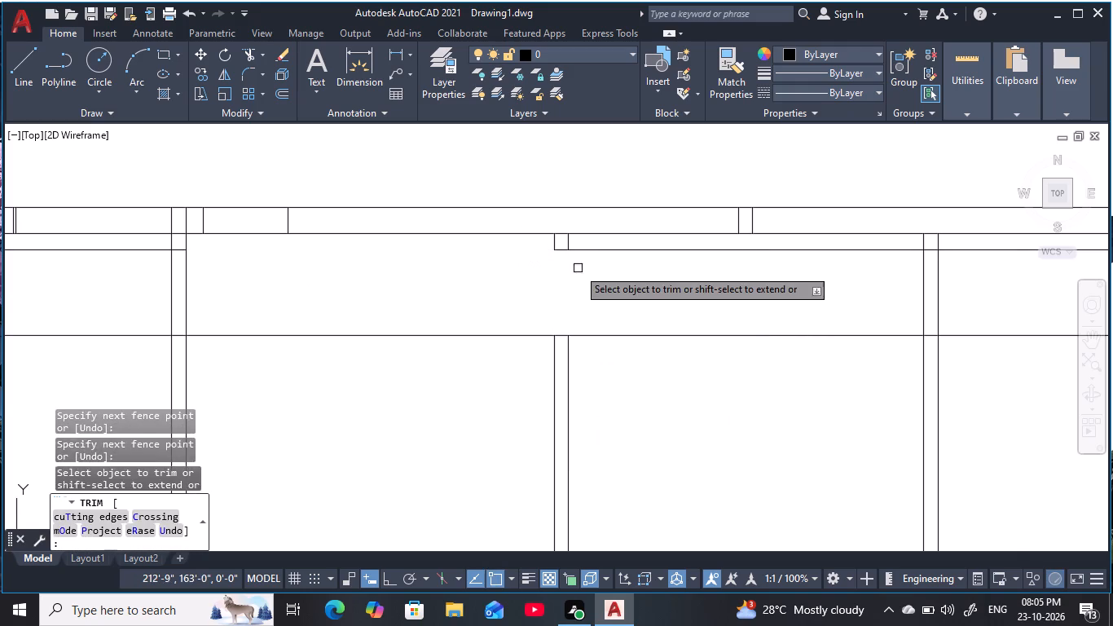
left_click(607, 284)
left_click(610, 245)
left_click_drag(624, 280, 628, 290)
left_click(640, 382)
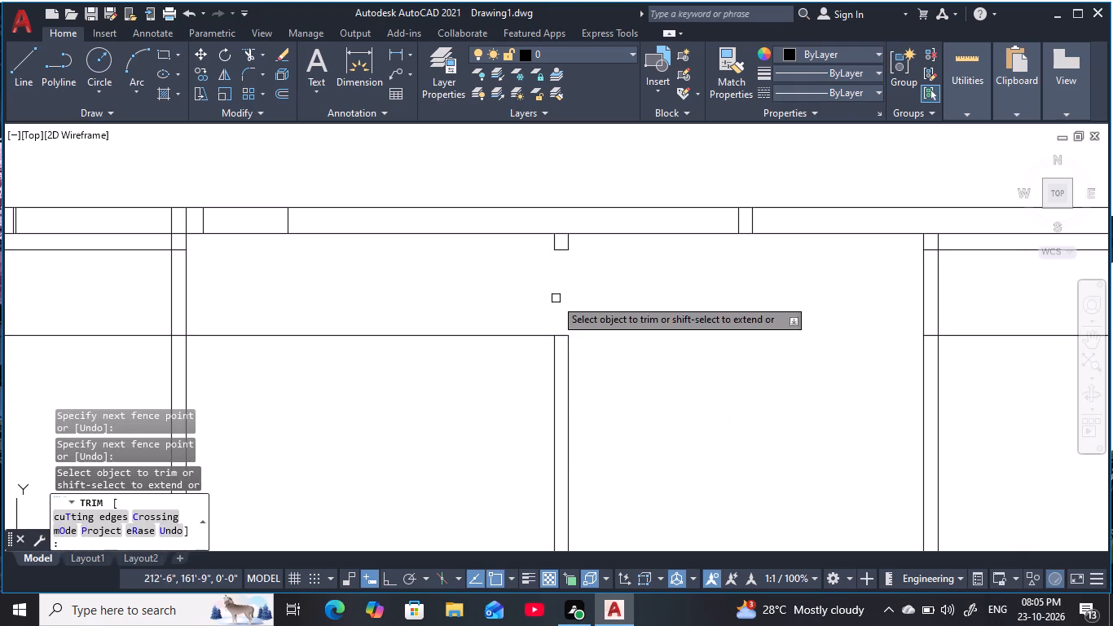
left_click(535, 293)
left_click_drag(488, 369, 489, 381)
scroll(433, 386, "down", 2)
middle_click_drag(433, 389, 556, 393)
key("Escape")
key("Escape")
key("Escape")
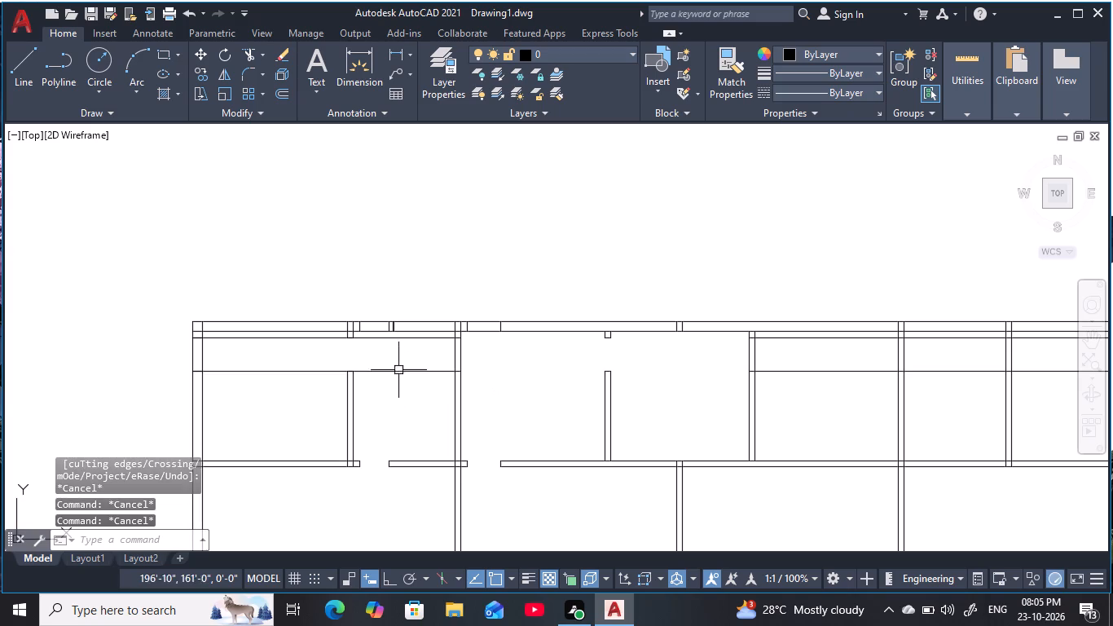
Erase the leftover horizontal offset lines across the first two top-row rooms and across the rooms from the fifth onward.
left_click(403, 386)
left_click(390, 336)
type("e")
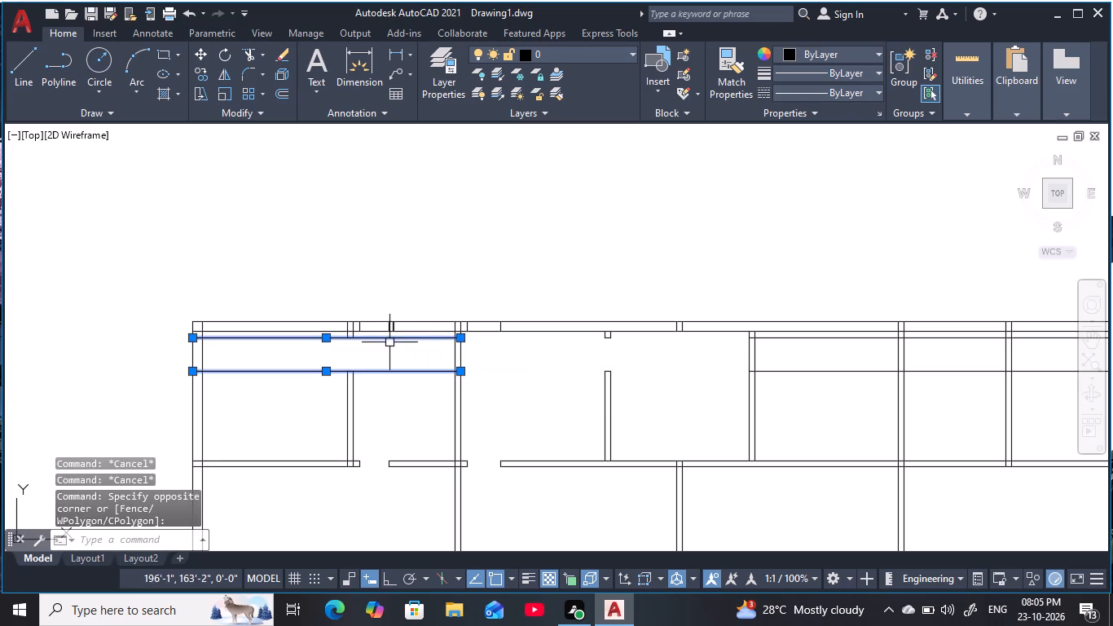
key("space")
middle_click_drag(619, 396, 426, 401)
left_click(610, 396)
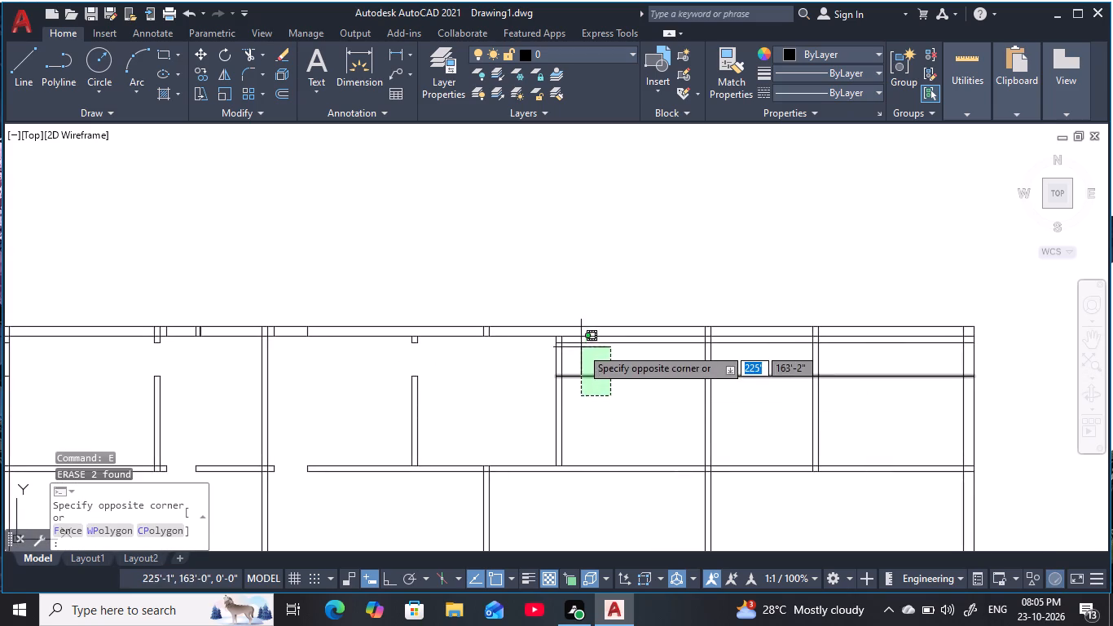
left_click(581, 341)
type("e")
key("space")
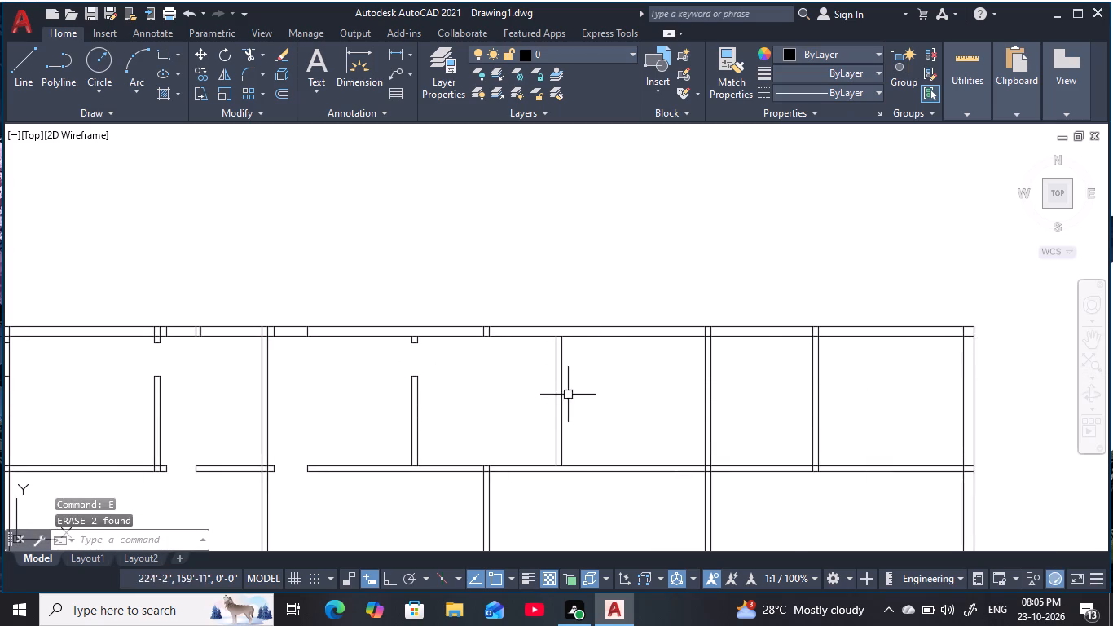
Offset the right line of the fifth top-row room's left partition 6" to the right, for a door.
scroll(495, 403, "down", 1)
middle_click_drag(493, 403, 604, 392)
key("Escape")
key("Escape")
key("Escape")
middle_click_drag(604, 392, 559, 394)
key("Escape")
middle_click_drag(633, 402, 604, 389)
key("Escape")
key("Escape")
key("o")
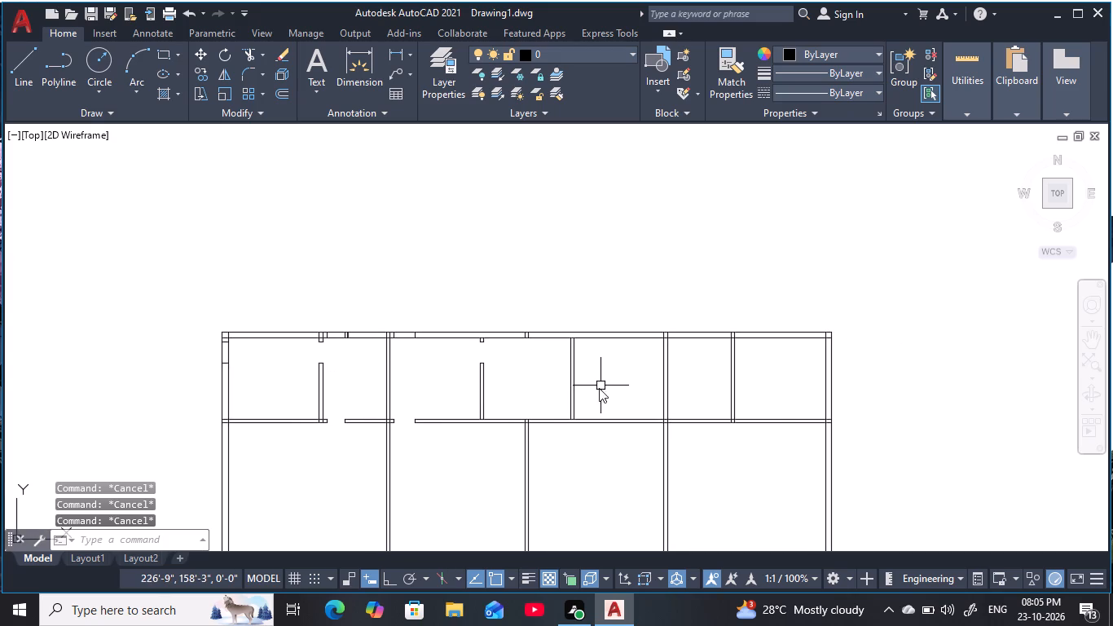
key("space")
key("6")
key("space")
scroll(587, 395, "up", 2)
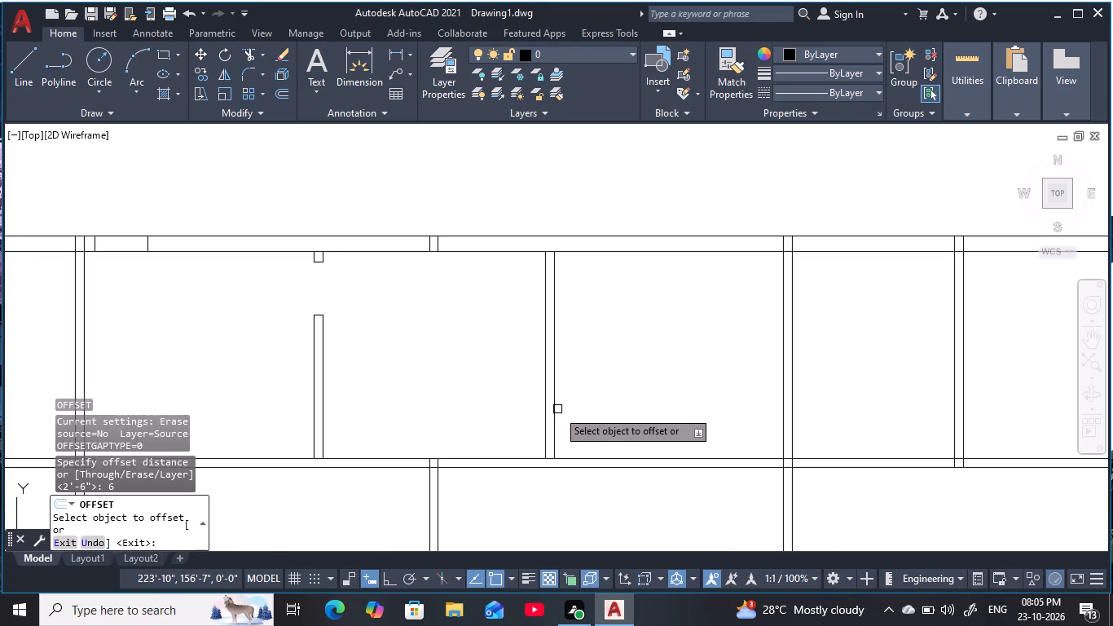
left_click(556, 410)
left_click(658, 410)
key("Escape")
key("Escape")
key("Escape")
key("Escape")
key("Escape")
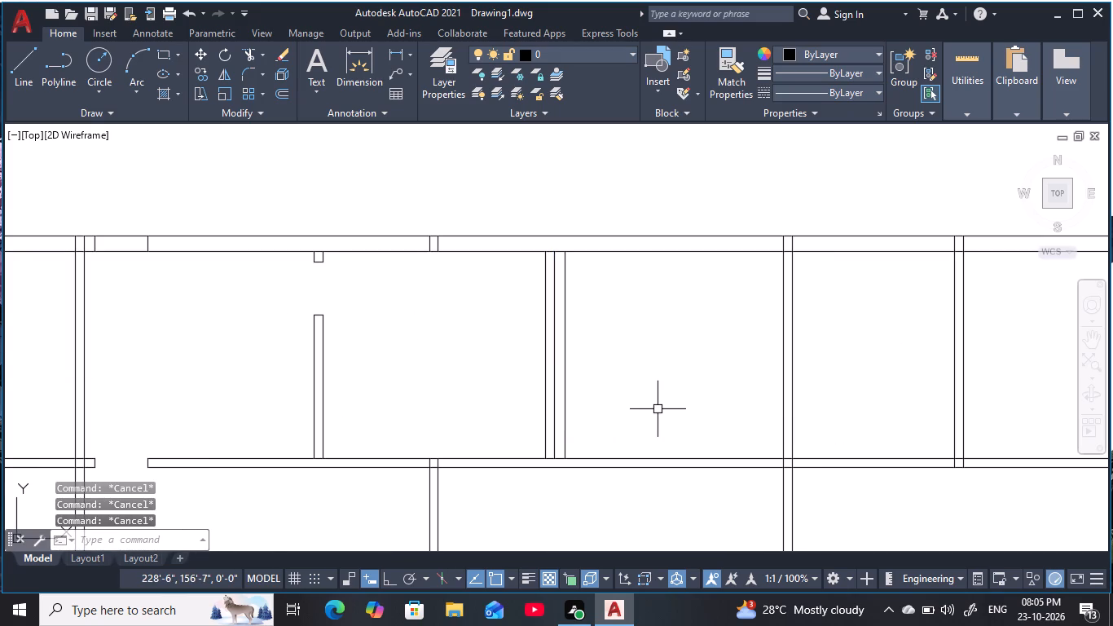
Offset the new vertical line in the fifth top-row room 2'6" to the right to mark the door width.
key("o")
key("space")
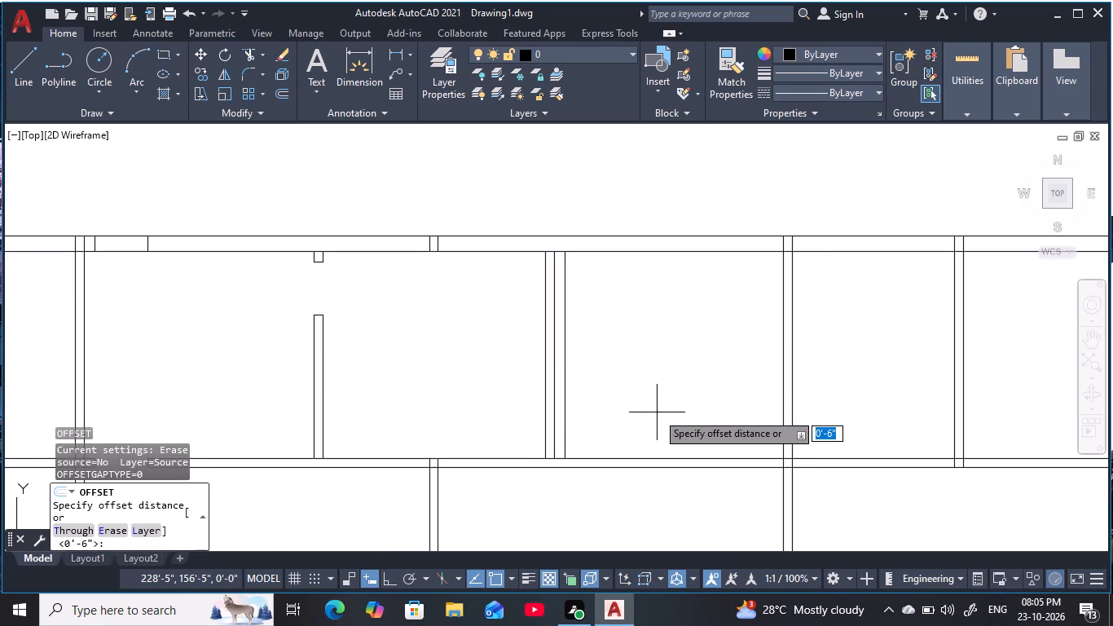
type("2'")
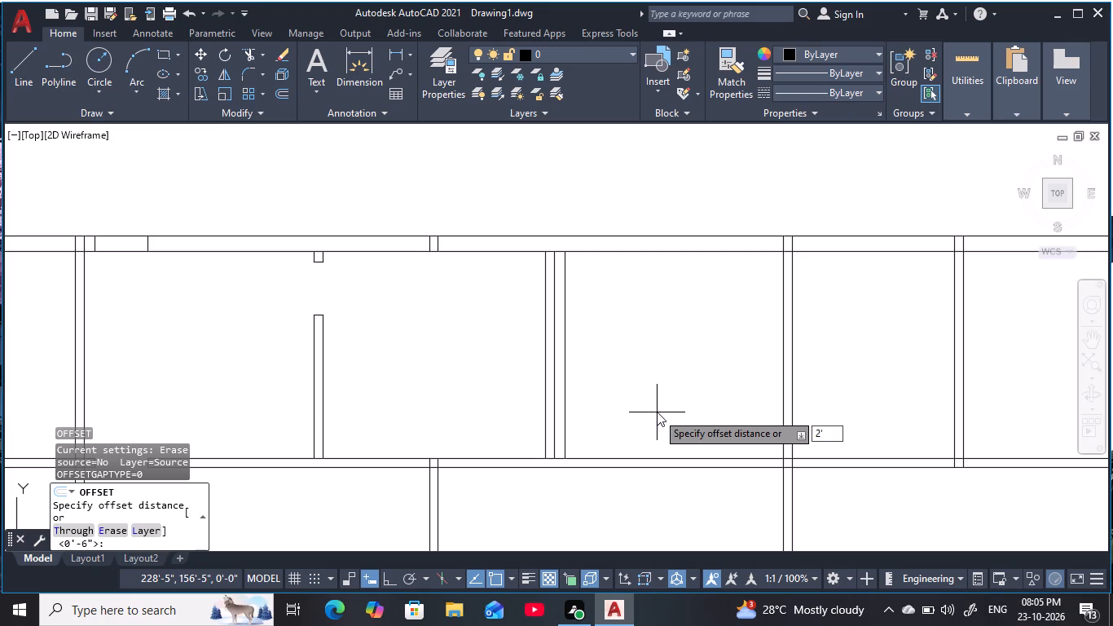
type("6")
key("space")
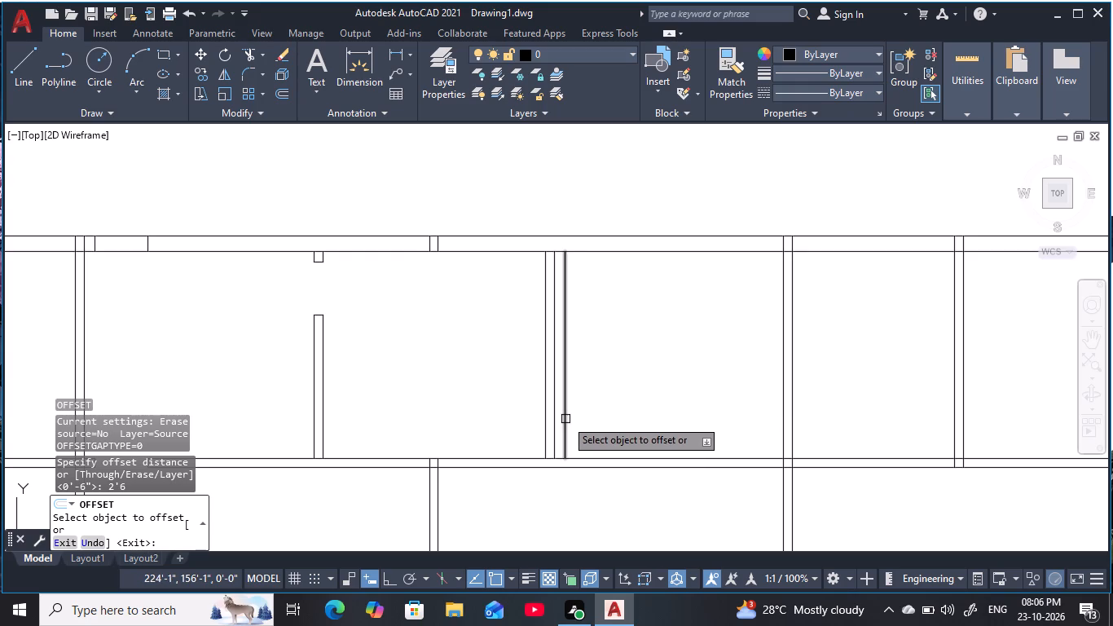
left_click(565, 419)
left_click(644, 415)
key("Escape")
key("Escape")
key("Escape")
key("Escape")
key("Escape")
key("Escape")
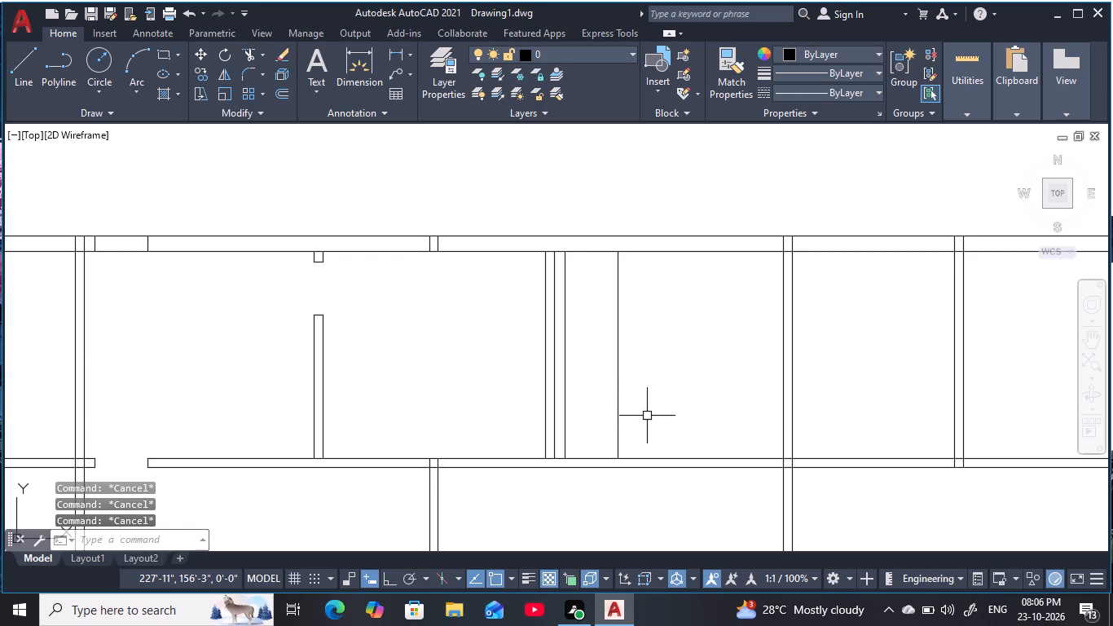
Extend both vertical offset lines in the fifth top-row room down to the outer line of the row's lower wall.
key("Escape")
key("Escape")
key("e")
key("x")
key("space")
left_click(642, 417)
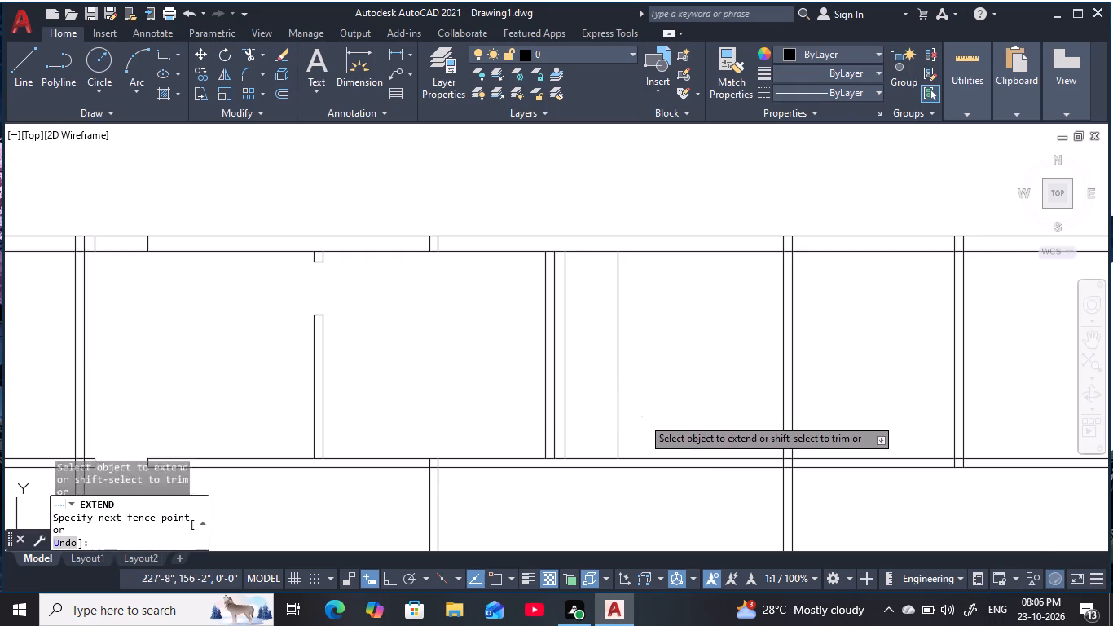
left_click(558, 428)
key("Escape")
key("Escape")
key("Escape")
key("Escape")
key("Escape")
Trim the lower wall between the two vertical offset lines, and those lines above it, to cut the fifth room's door opening.
key("t")
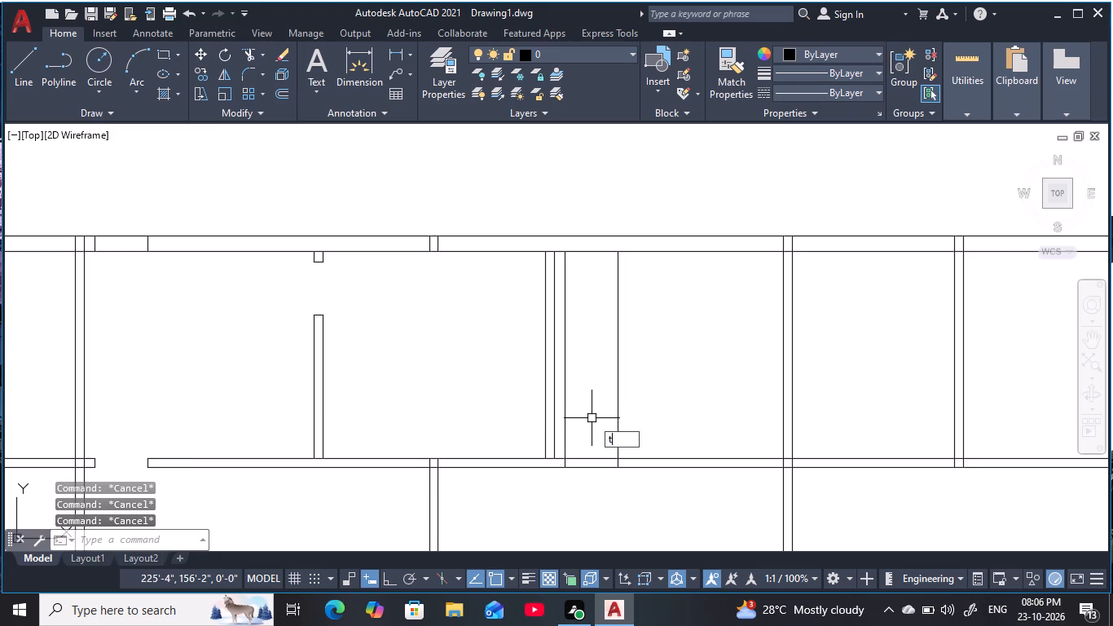
key("r")
key("space")
left_click(596, 418)
left_click(600, 483)
left_click(592, 428)
left_click(644, 412)
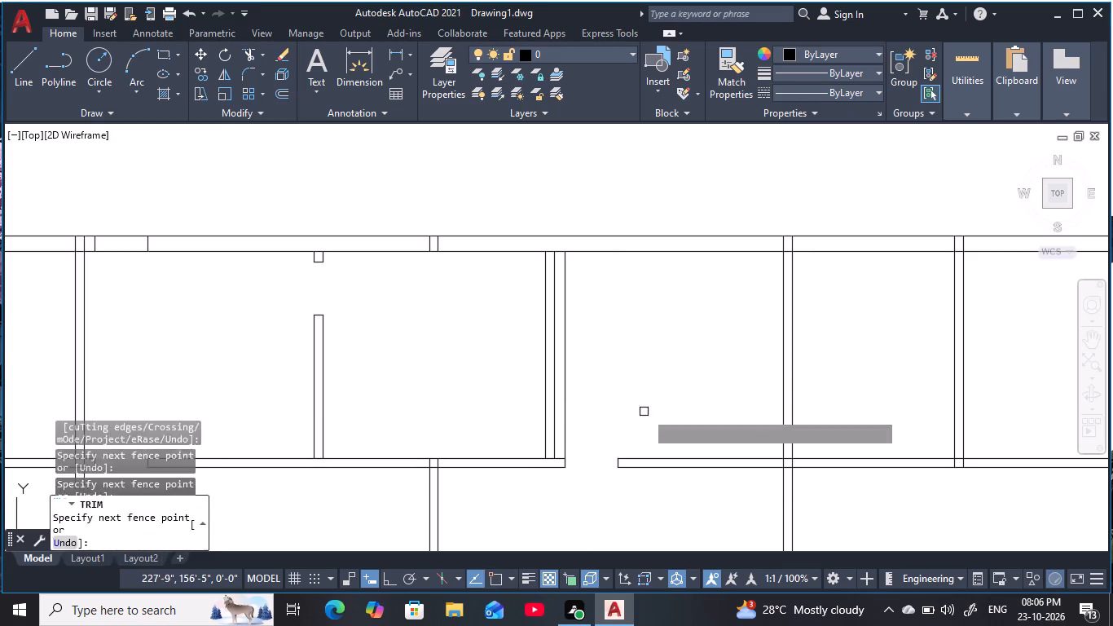
left_click(568, 429)
scroll(586, 415, "down", 1)
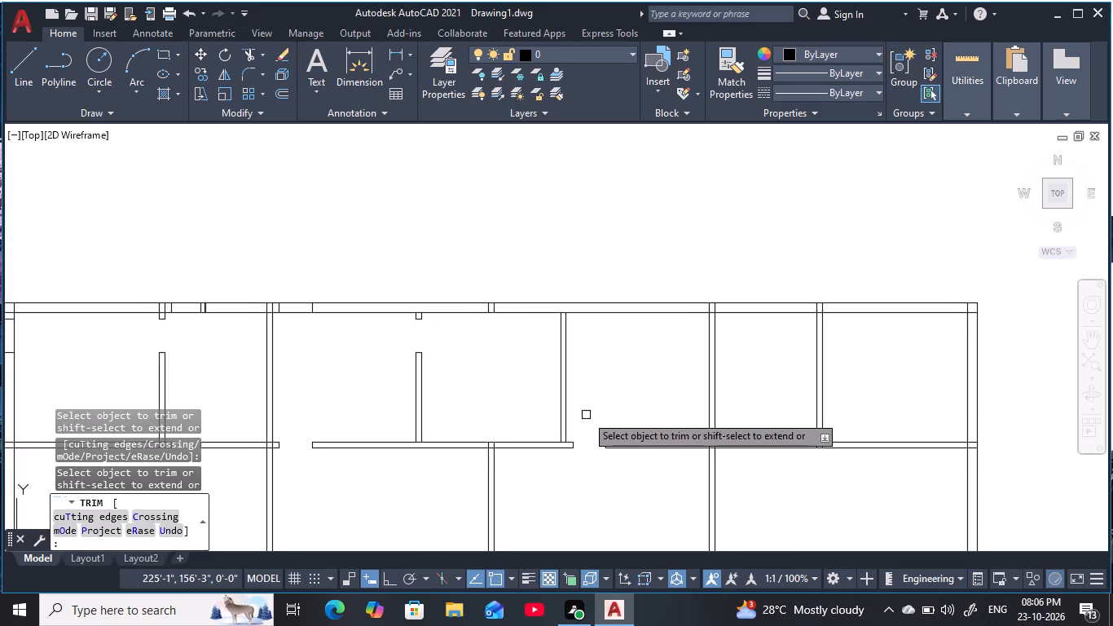
middle_click_drag(587, 415, 611, 399)
key("Escape")
key("Escape")
key("Escape")
Erase the two short vertical lines crossing the top exterior wall above the fourth top-row room.
left_click(466, 271)
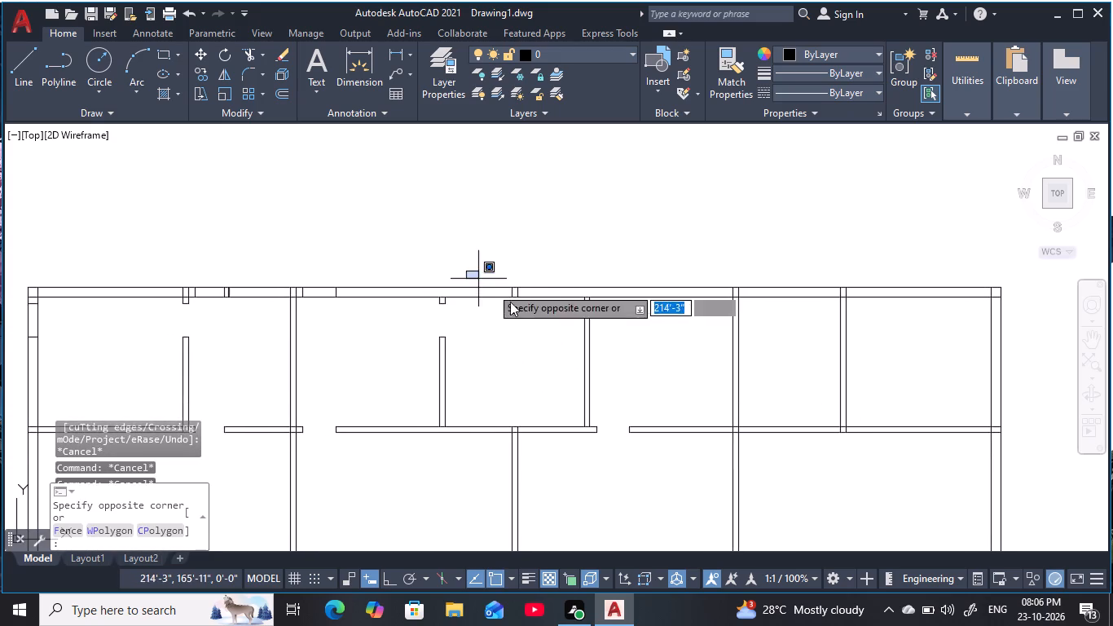
left_click(552, 346)
type("e")
key("space")
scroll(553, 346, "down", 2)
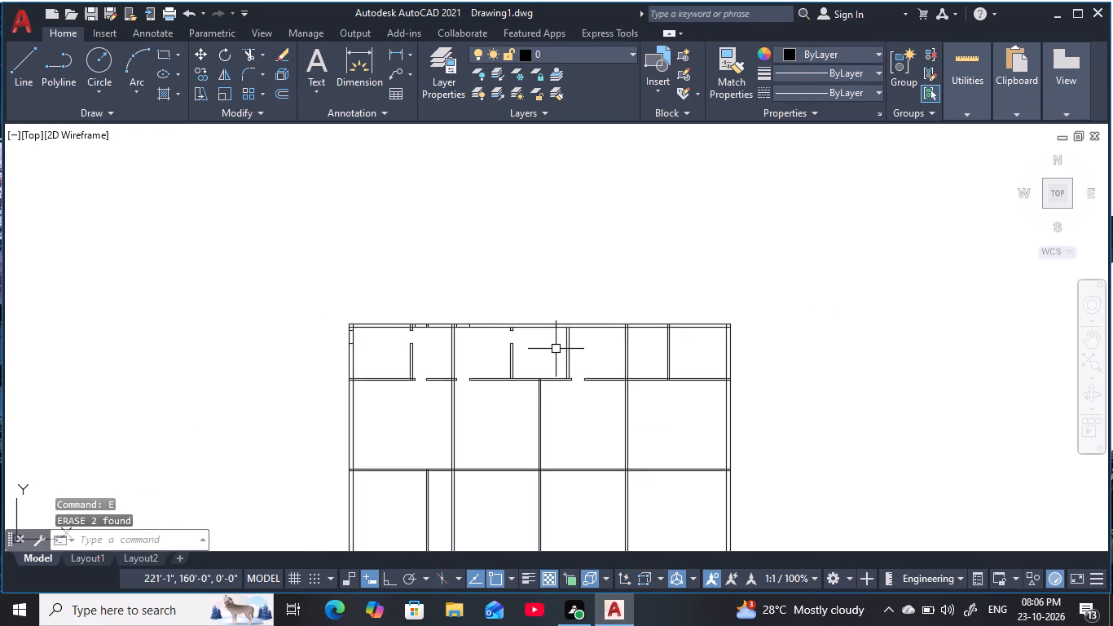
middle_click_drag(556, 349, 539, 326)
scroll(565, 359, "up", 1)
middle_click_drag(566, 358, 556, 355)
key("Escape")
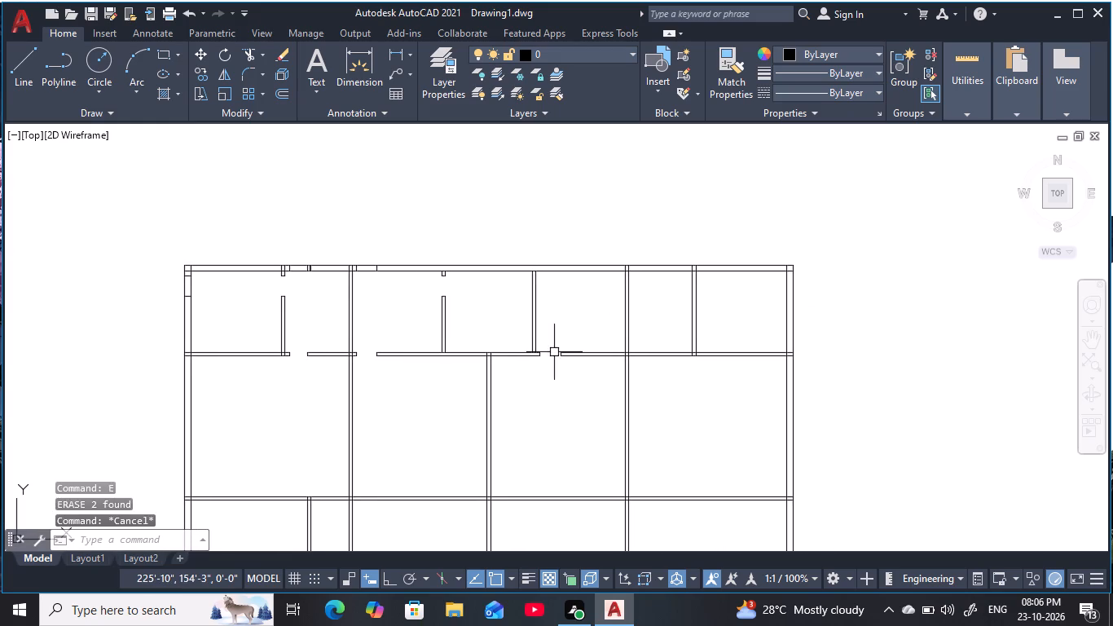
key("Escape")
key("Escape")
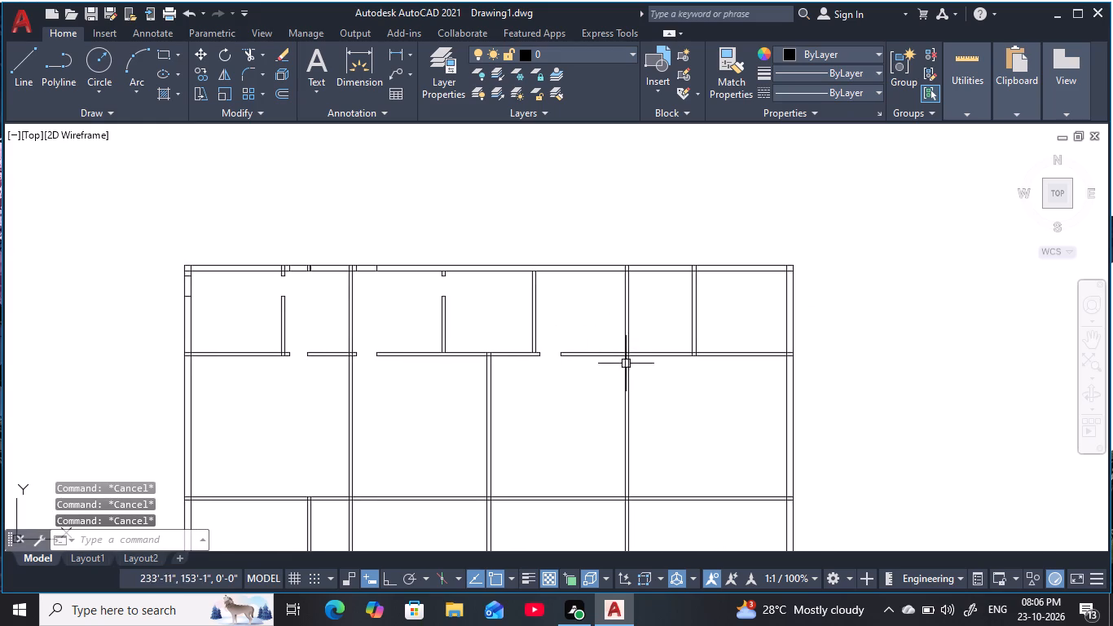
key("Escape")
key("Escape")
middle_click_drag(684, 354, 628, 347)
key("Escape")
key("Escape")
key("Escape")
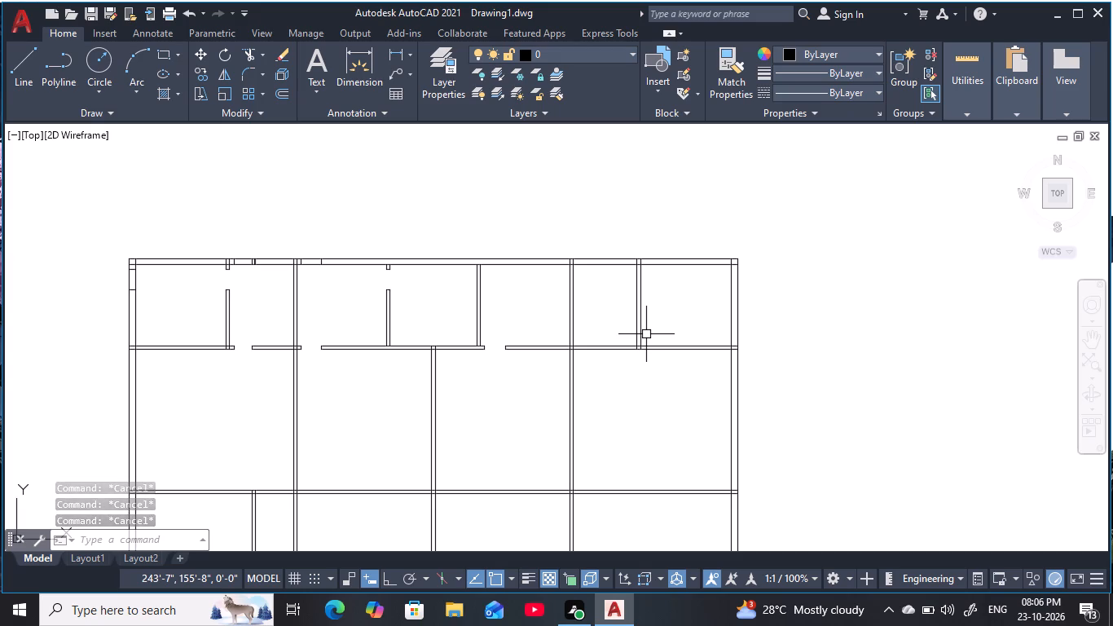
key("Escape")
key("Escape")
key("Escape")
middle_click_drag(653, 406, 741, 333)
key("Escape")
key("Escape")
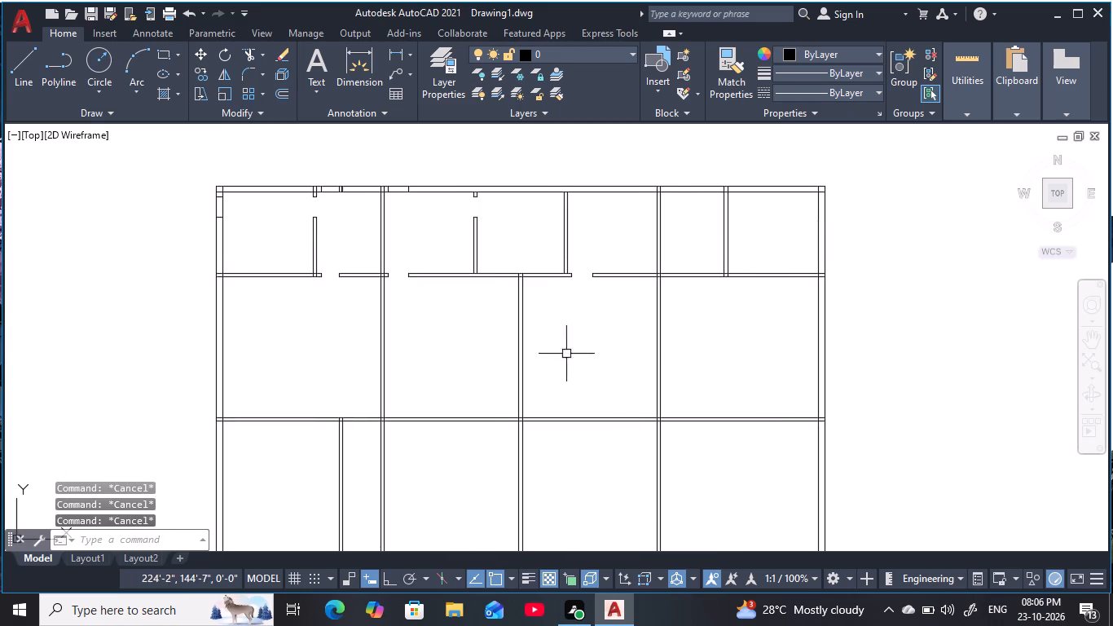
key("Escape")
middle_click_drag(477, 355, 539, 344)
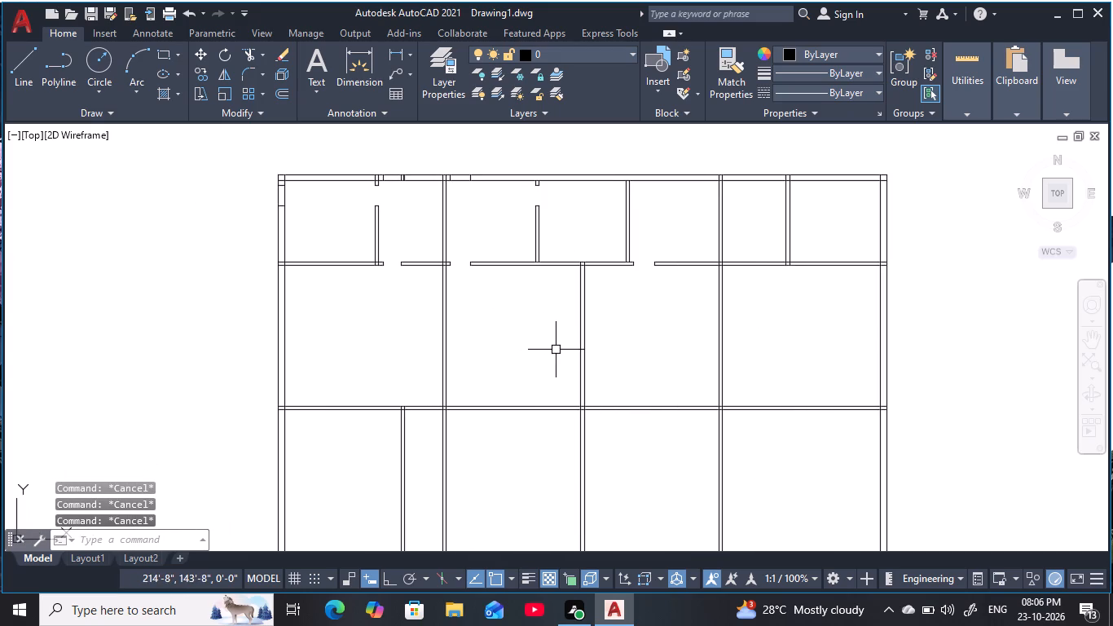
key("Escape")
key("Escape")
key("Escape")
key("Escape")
Offset the upper line of the second-row rooms' lower wall 6" upward, for a door in the leftmost room's right wall.
middle_click_drag(413, 343, 451, 368)
key("Escape")
key("Escape")
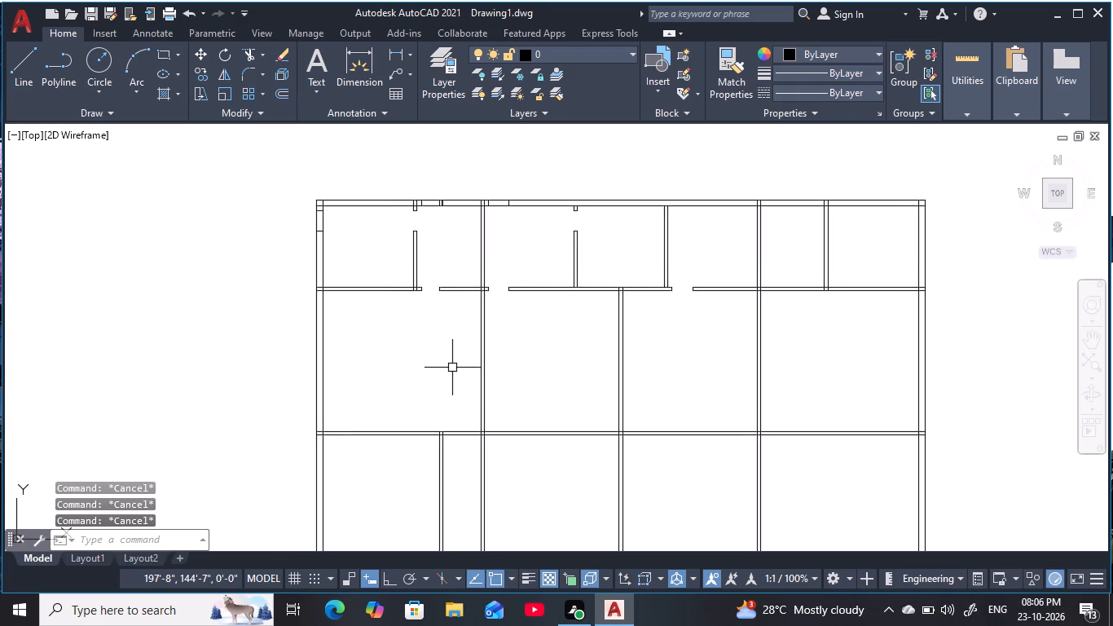
type("o")
key("space")
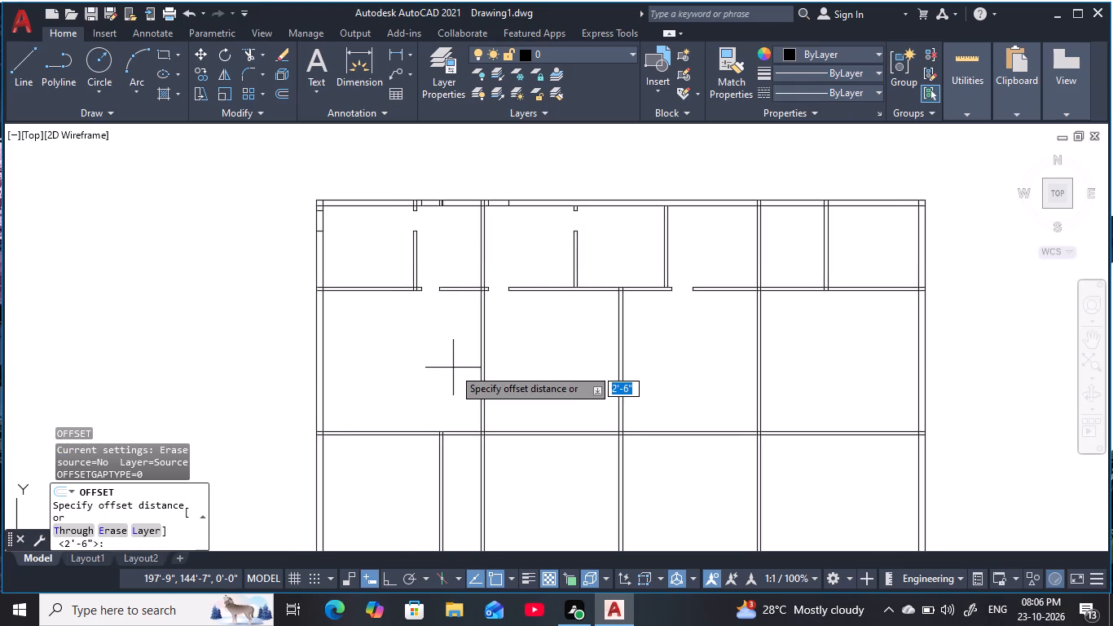
type("6")
key("space")
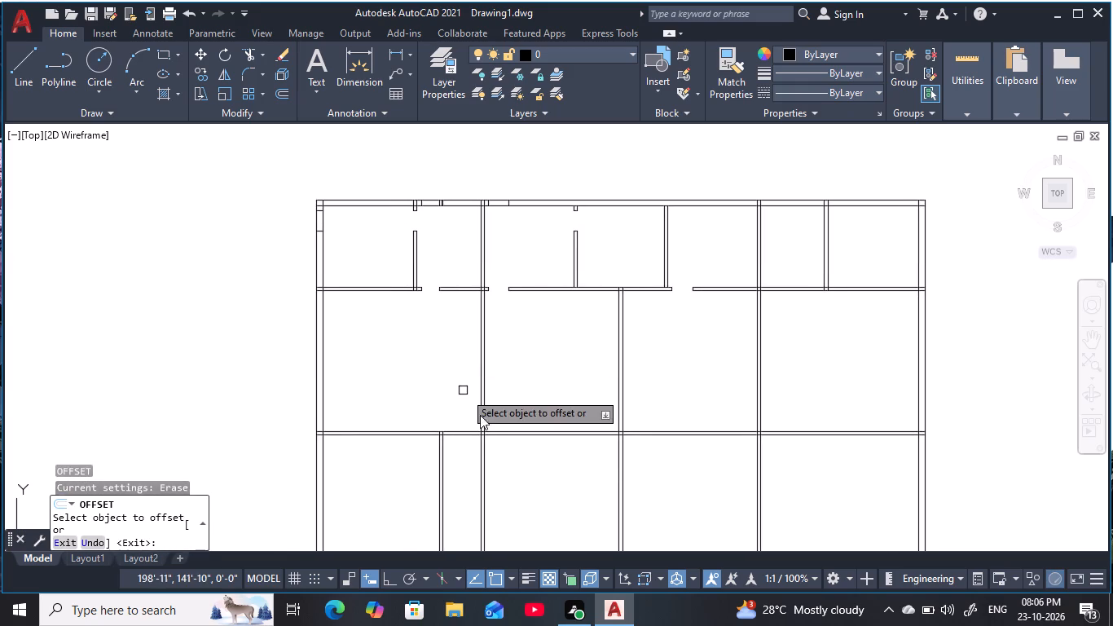
scroll(482, 432, "up", 2)
left_click(471, 434)
left_click(455, 373)
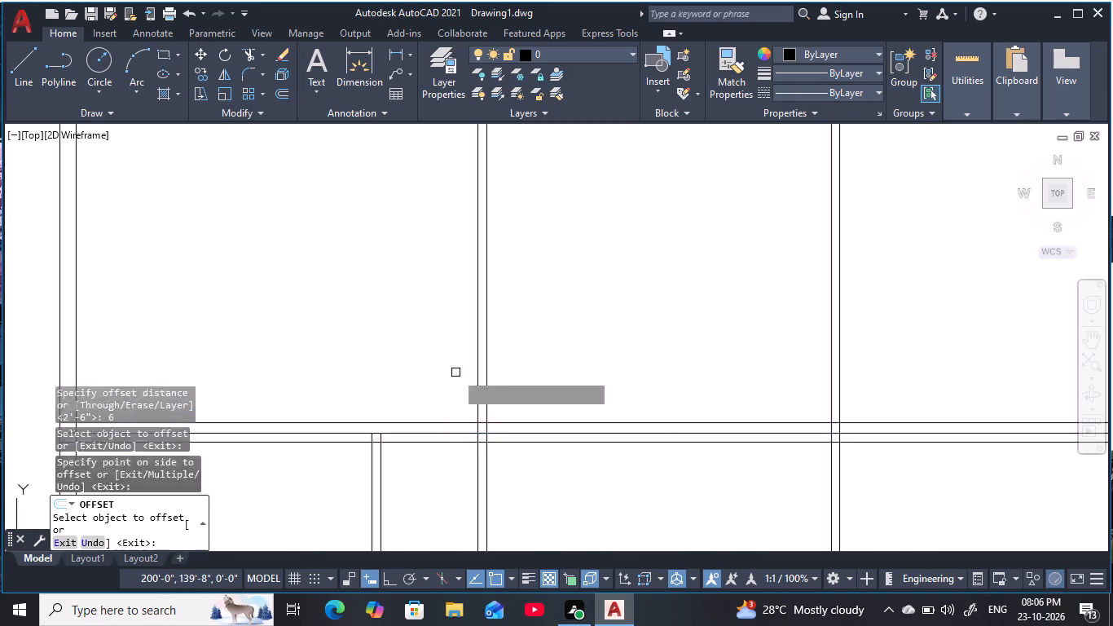
key("Escape")
key("Escape")
key("Escape")
key("Escape")
Offset the new horizontal line 3' upward to mark the door width in the second-row leftmost room's right wall.
key("o")
key("space")
type("3")
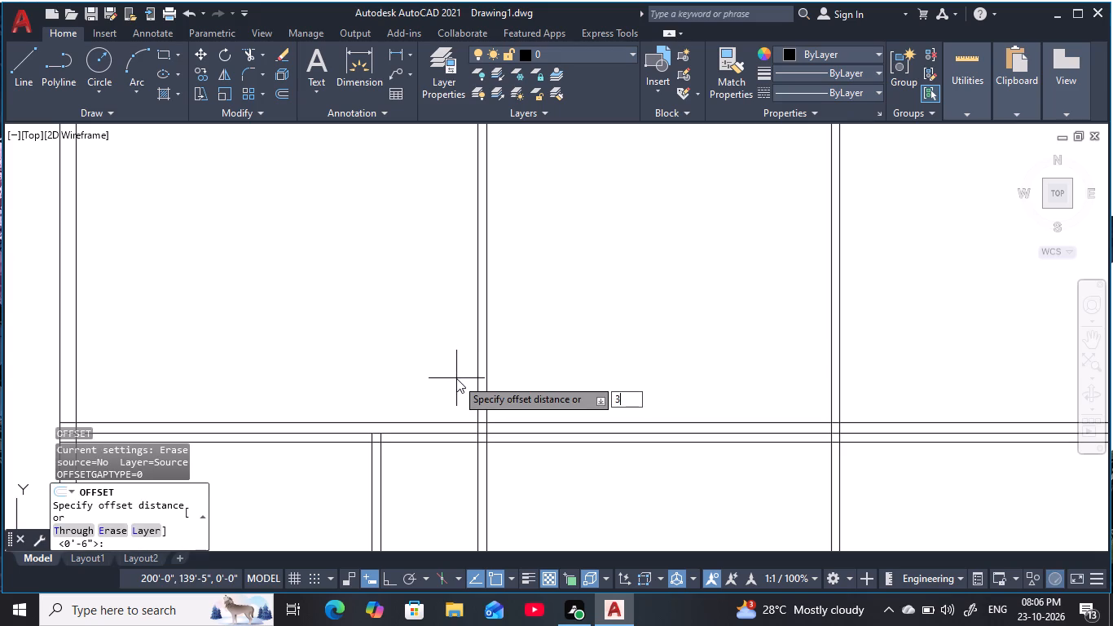
key("apostrophe")
key("space")
left_click(457, 420)
left_click(456, 310)
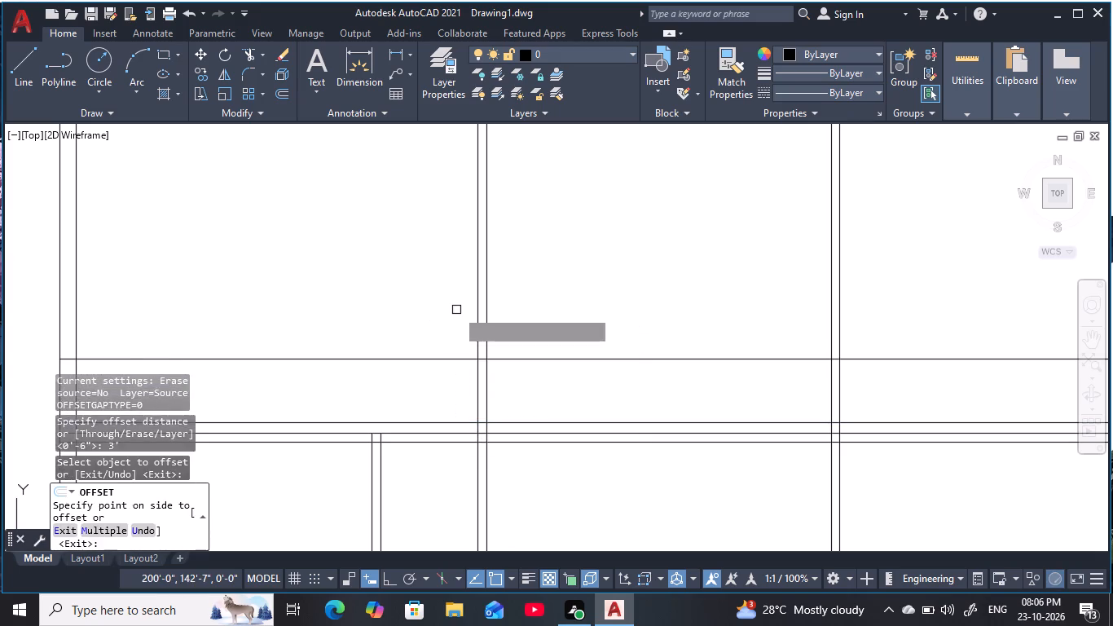
key("Escape")
key("Escape")
key("Escape")
key("Escape")
Trim the guide lines across the two leftmost second-row rooms and the wall between them, opening the 3' doorway.
type("tr")
key("space")
left_click(457, 333)
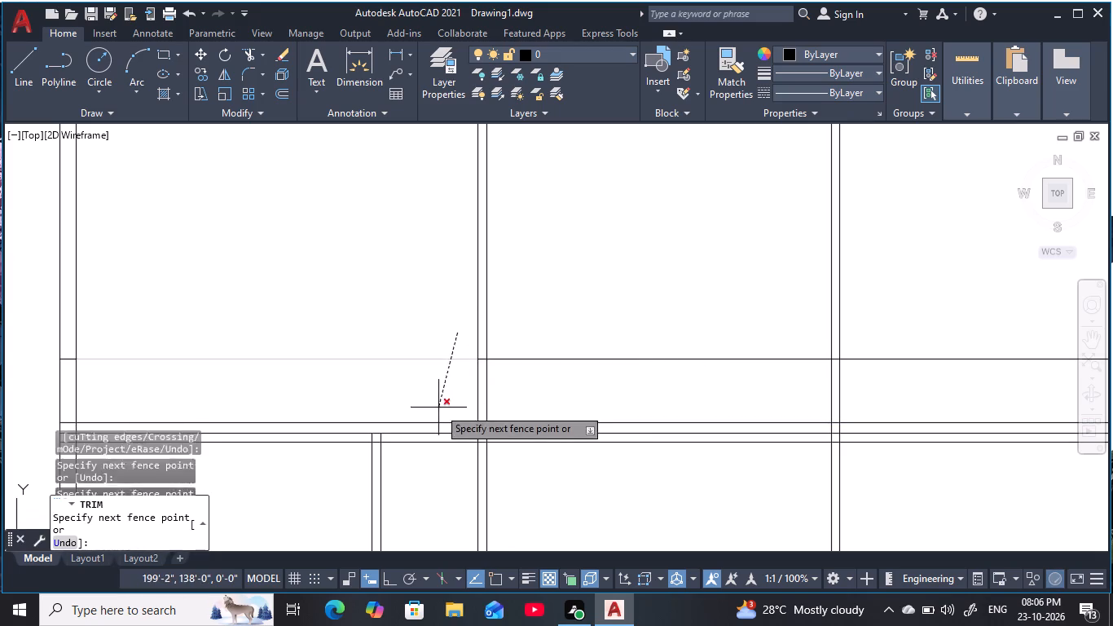
left_click(437, 425)
left_click(553, 329)
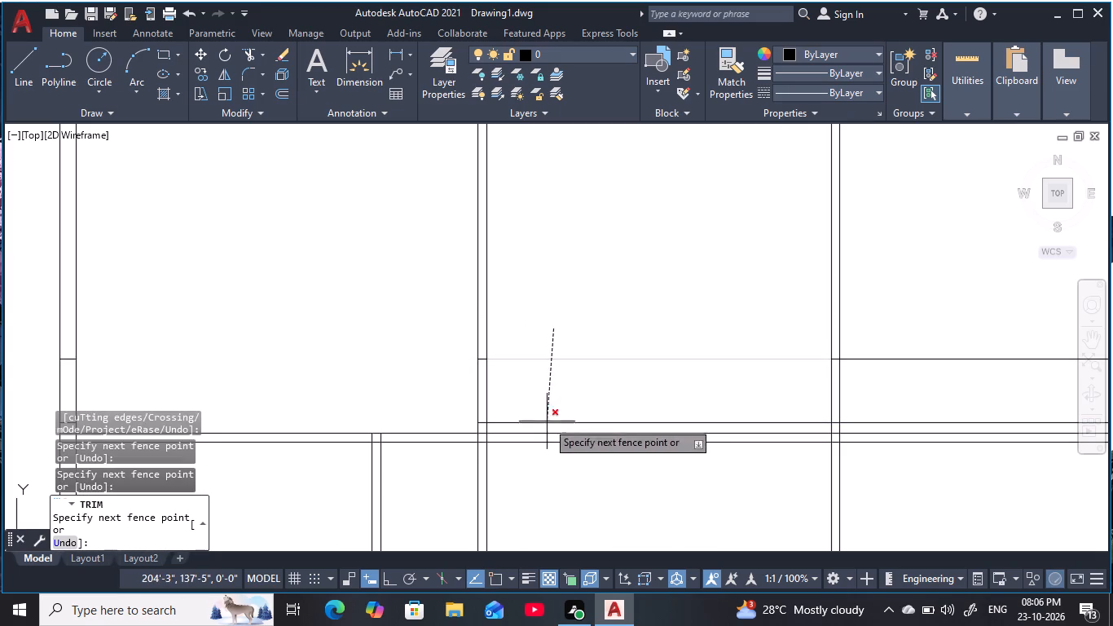
left_click(545, 427)
left_click(542, 408)
left_click(438, 395)
middle_click_drag(614, 398, 473, 395)
key("Escape")
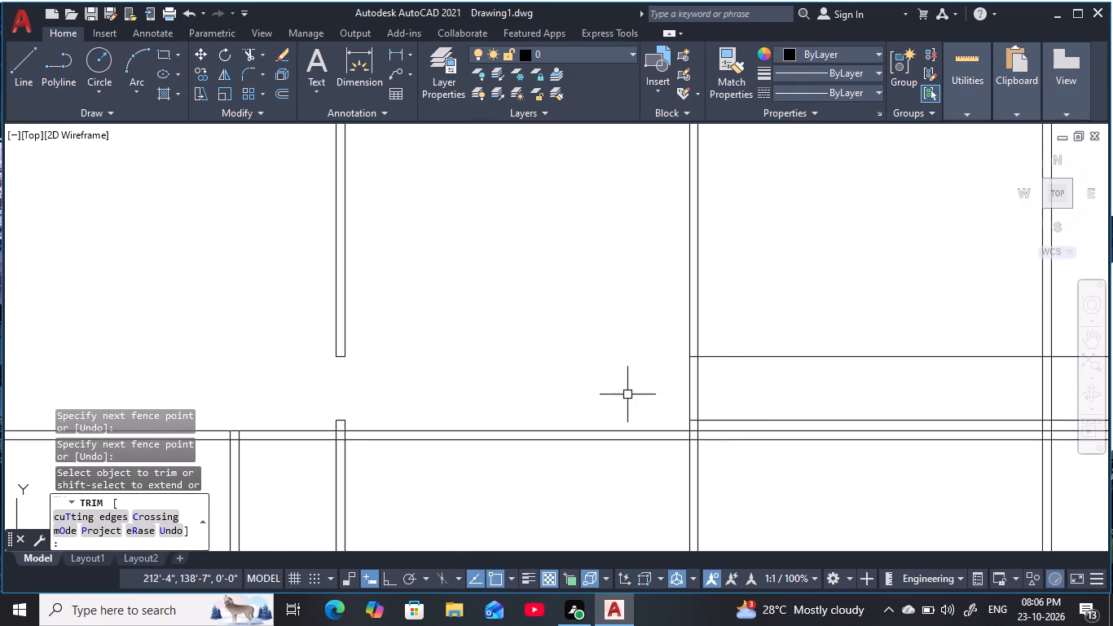
key("Escape")
key("Escape")
left_click(761, 378)
key("Escape")
key("Escape")
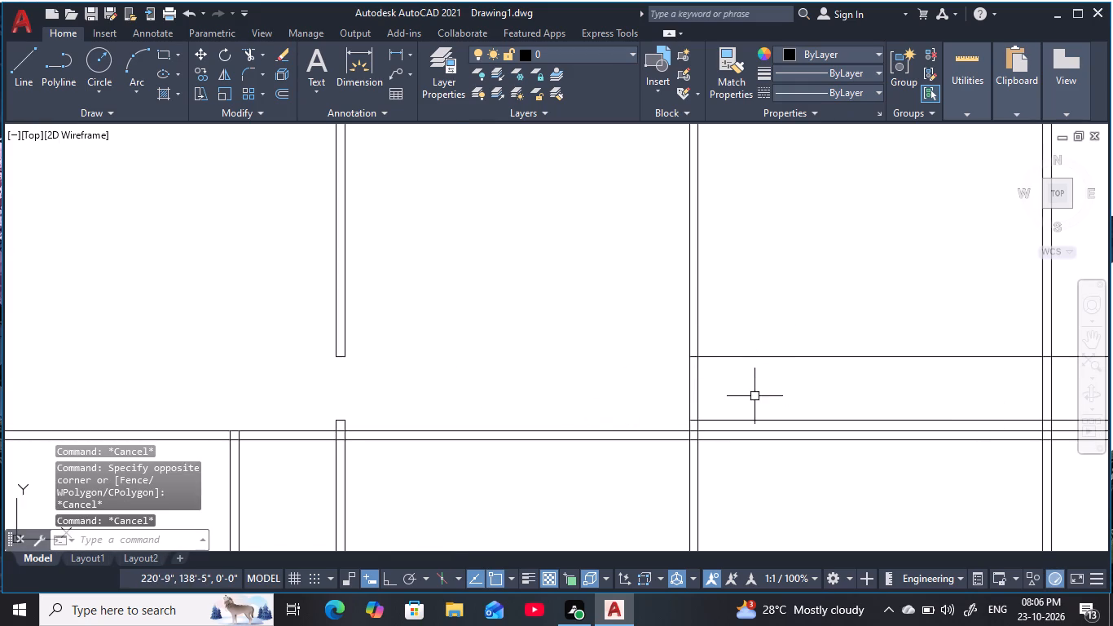
Trim the wall between the second and third second-row rooms to cut its door opening, plus the guide lines beyond it.
middle_click_drag(756, 394, 673, 396)
key("Escape")
key("Escape")
key("Escape")
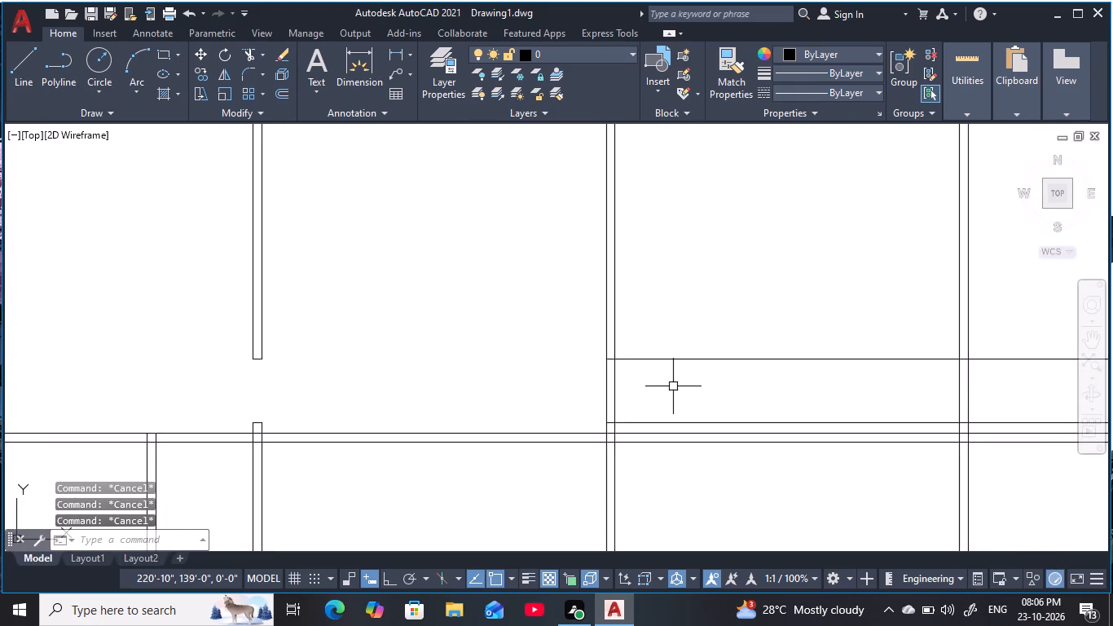
type("tr")
key("space")
left_click(676, 384)
left_click(544, 401)
left_click(675, 377)
left_click(668, 320)
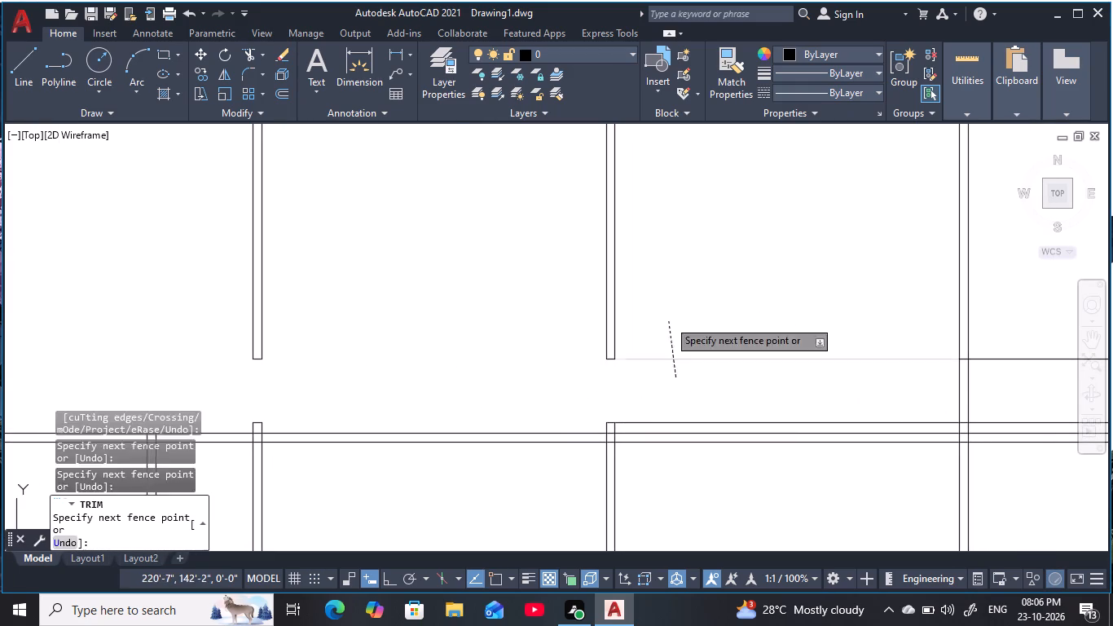
left_click(663, 421)
middle_click_drag(710, 386, 479, 364)
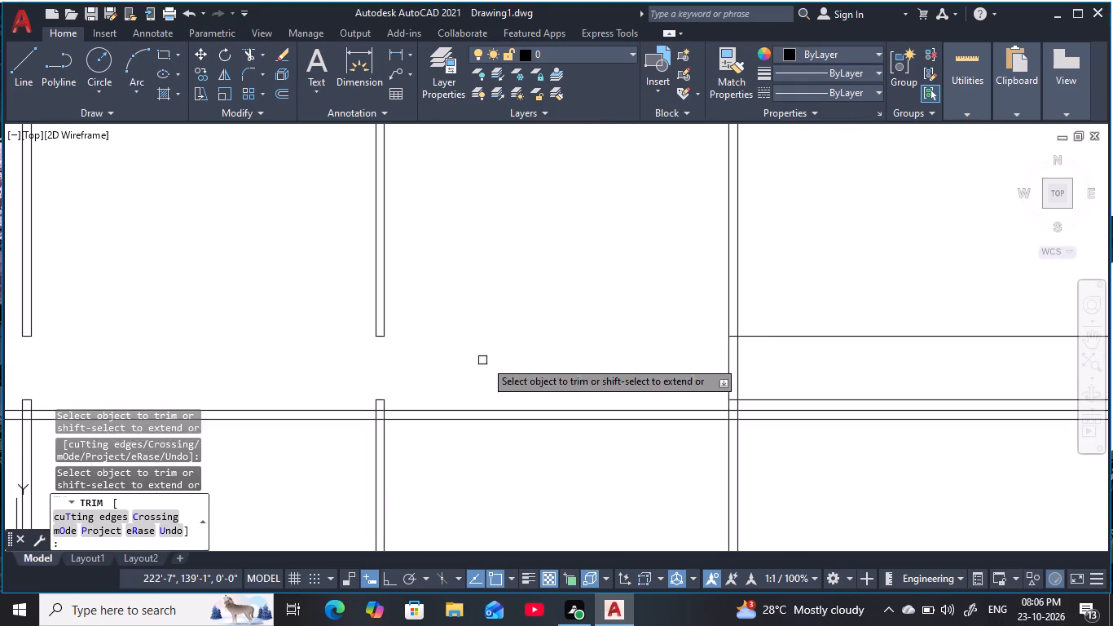
key("Escape")
key("Escape")
key("Escape")
Erase the two leftover horizontal guide lines in the rightmost second-row room.
left_click(792, 306)
left_click(792, 406)
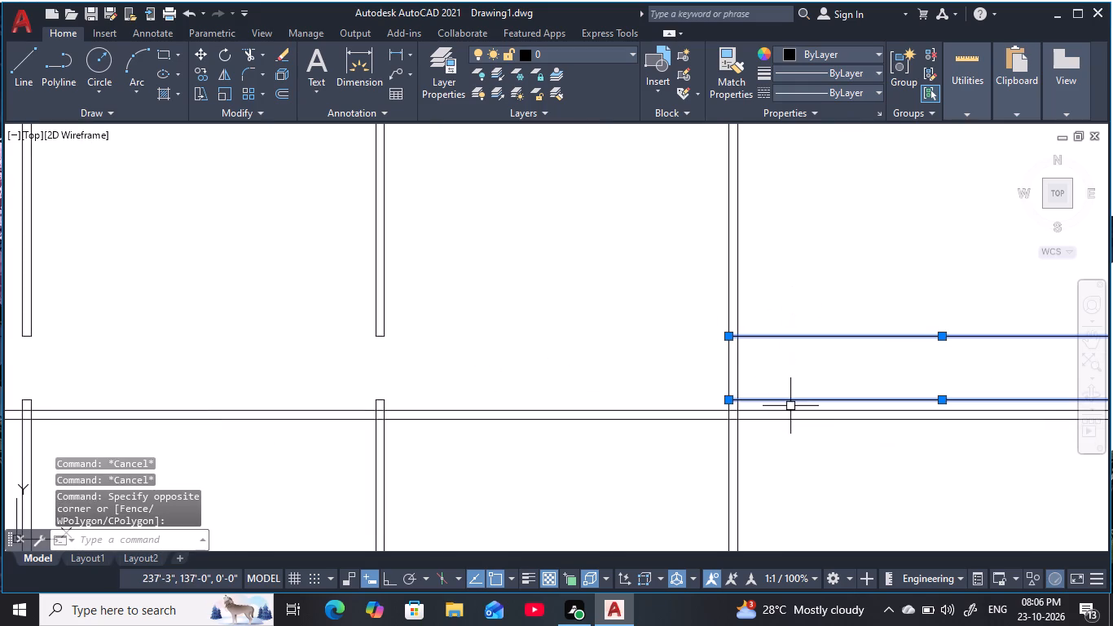
key("e")
key("space")
Offset the lower line of the wall above the second and third second-row rooms 11'11" downward.
scroll(692, 361, "down", 2)
middle_click_drag(637, 355, 673, 413)
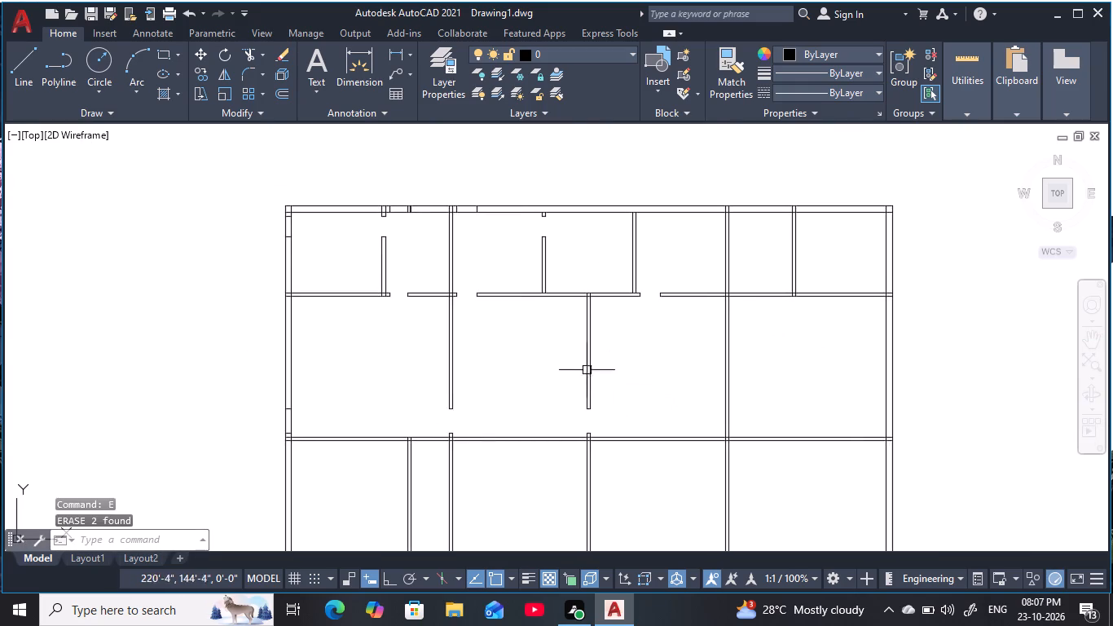
middle_click_drag(543, 366, 570, 371)
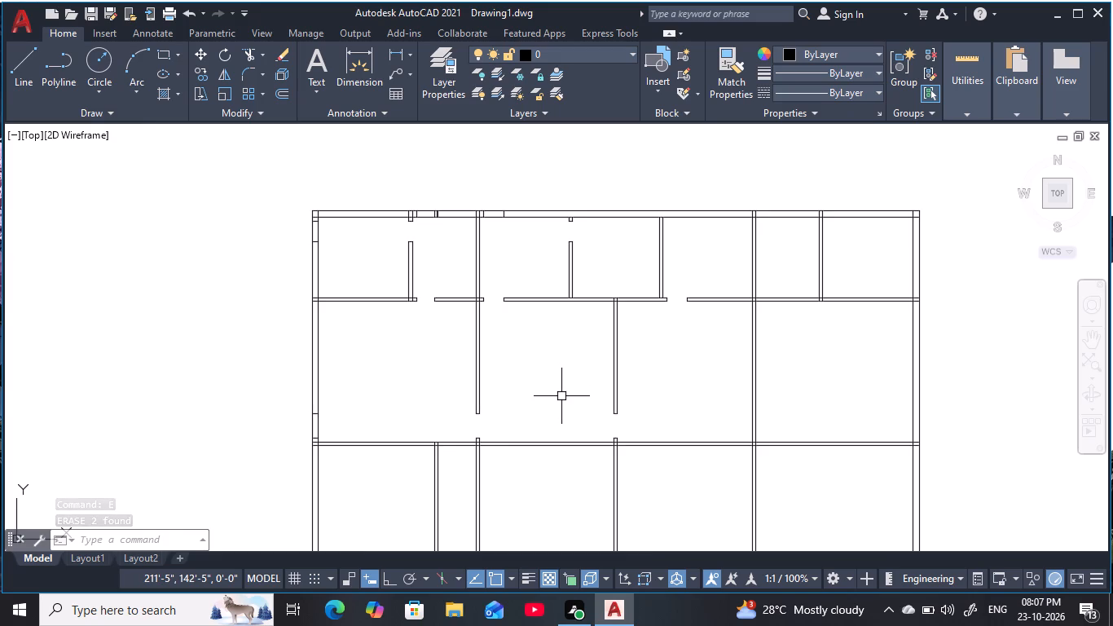
scroll(561, 396, "up", 1)
middle_click_drag(561, 396, 567, 404)
key("Escape")
key("Escape")
key("Escape")
key("Escape")
key("Escape")
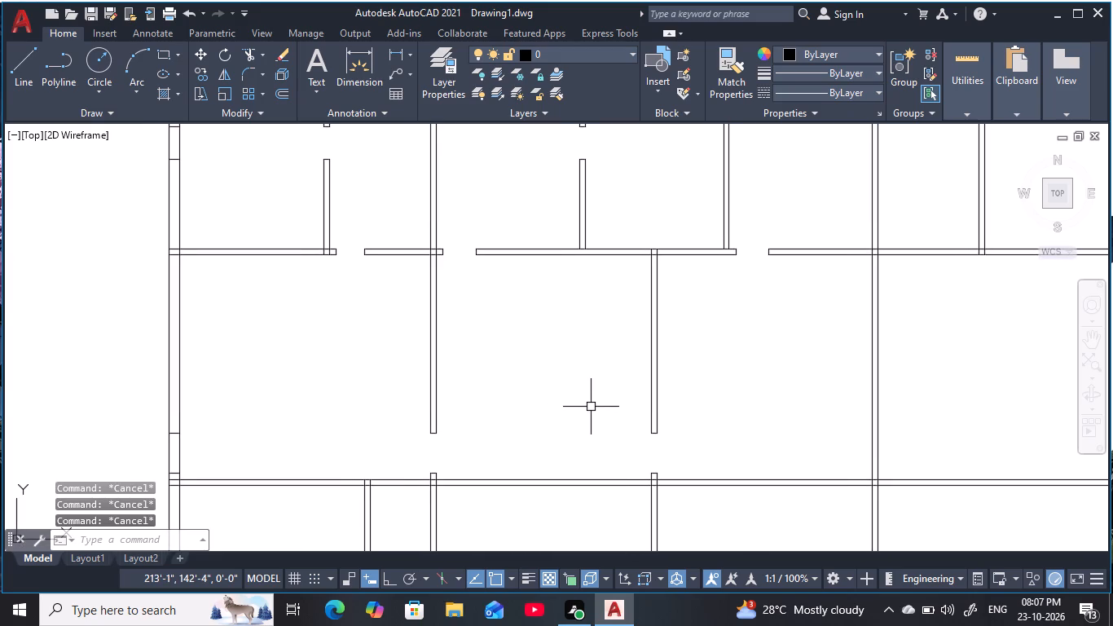
key("Escape")
key("Escape")
key("Escape")
key("Escape")
key("Escape")
key("Escape")
type("o")
key("space")
type("11")
key("apostrophe")
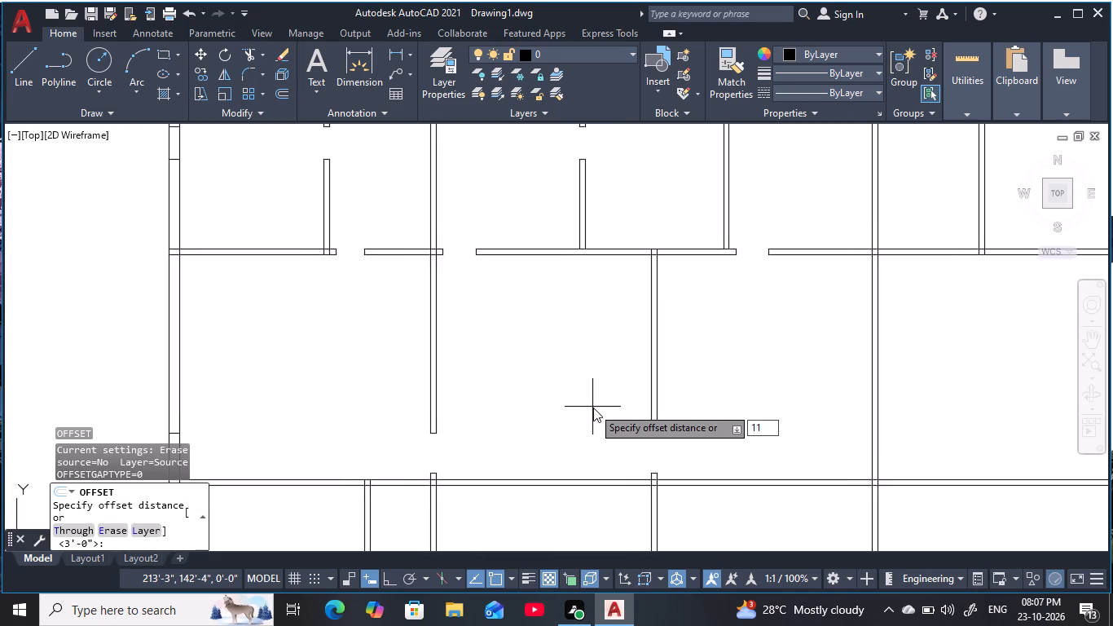
type("11")
key("space")
left_click(609, 255)
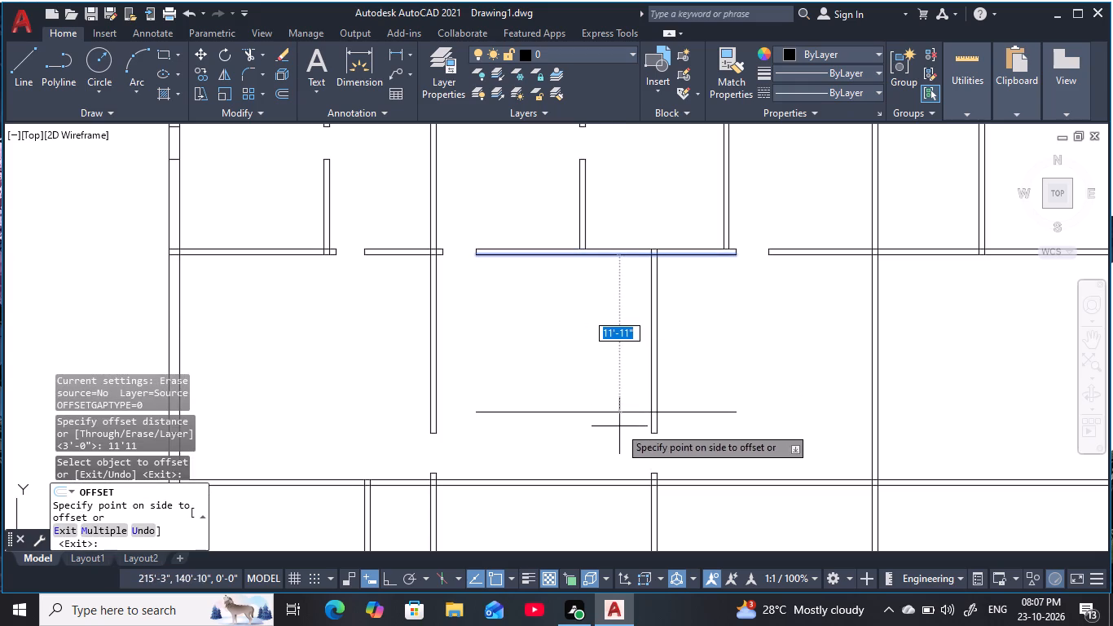
left_click(621, 434)
key("Escape")
key("Escape")
key("Escape")
key("Escape")
Offset the new horizontal line 5" downward to give the corridor wall its thickness.
key("o")
key("space")
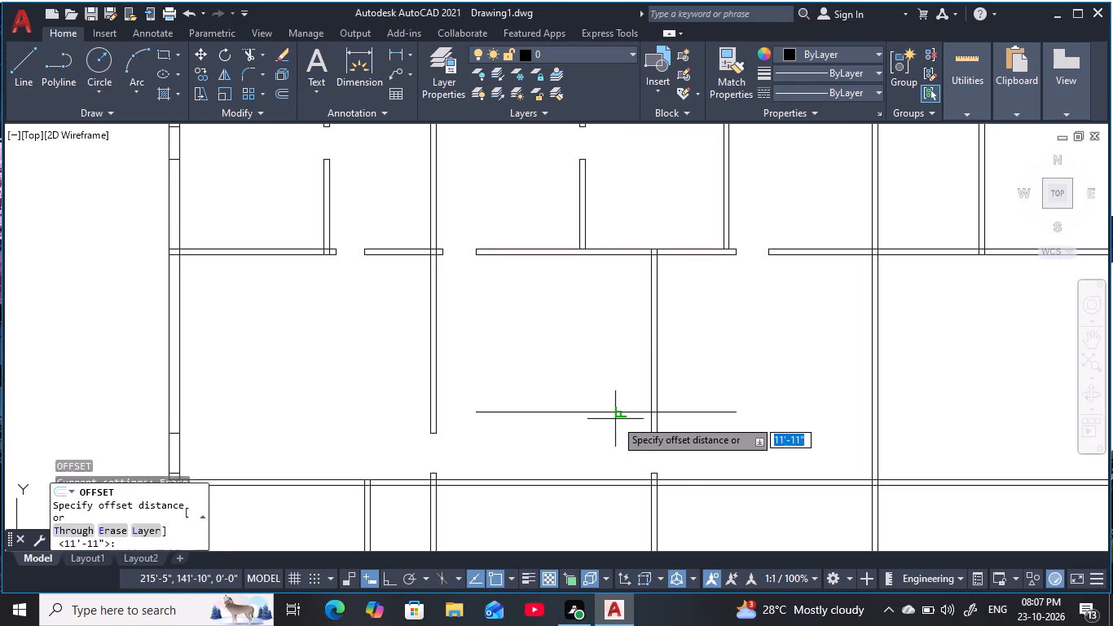
key("5")
key("space")
left_click(612, 409)
left_click(604, 457)
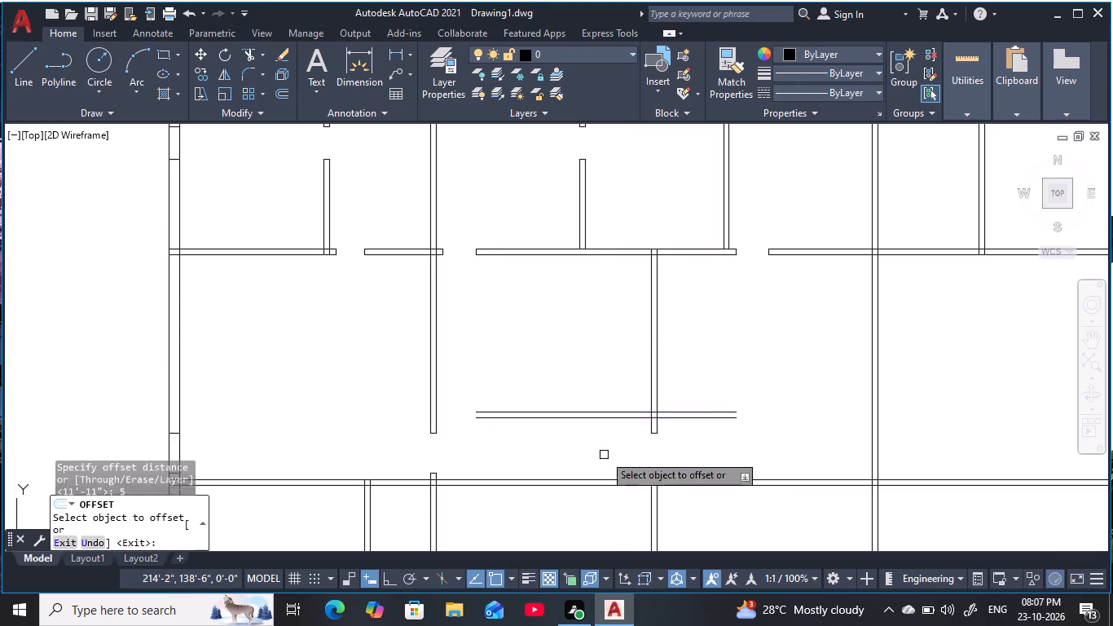
key("Escape")
key("Escape")
key("Escape")
key("Escape")
Extend both corridor wall lines to the leftmost room's right wall on one end and the rightmost room's left wall on the other.
type("ex")
key("space")
left_click(589, 435)
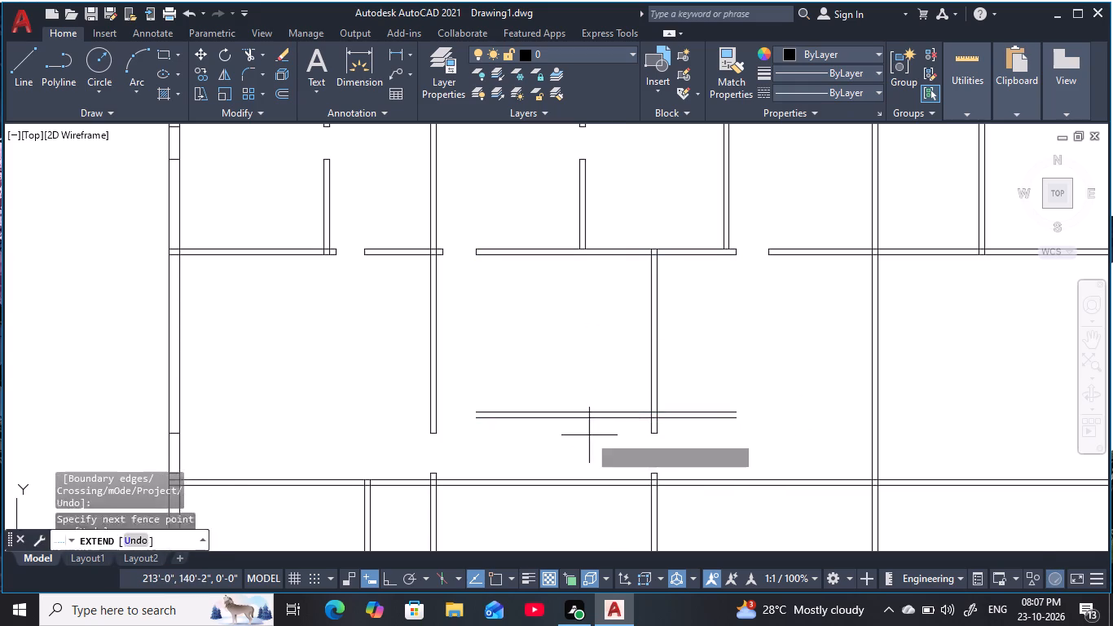
left_click(585, 392)
left_click(687, 436)
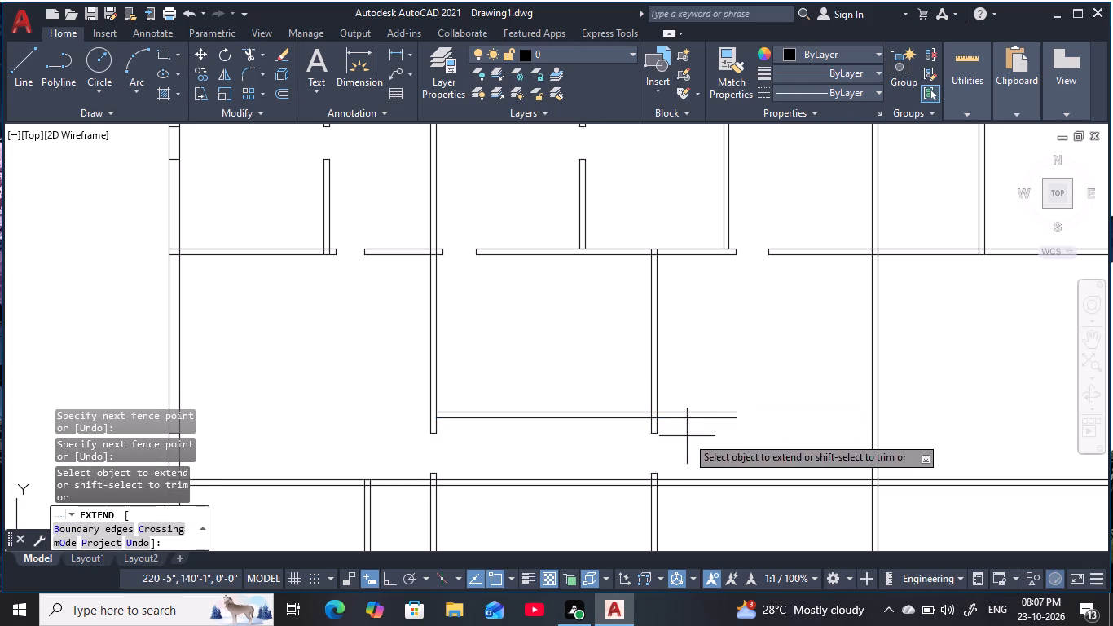
left_click(706, 375)
key("Escape")
key("Escape")
key("Escape")
key("Escape")
key("Escape")
key("Escape")
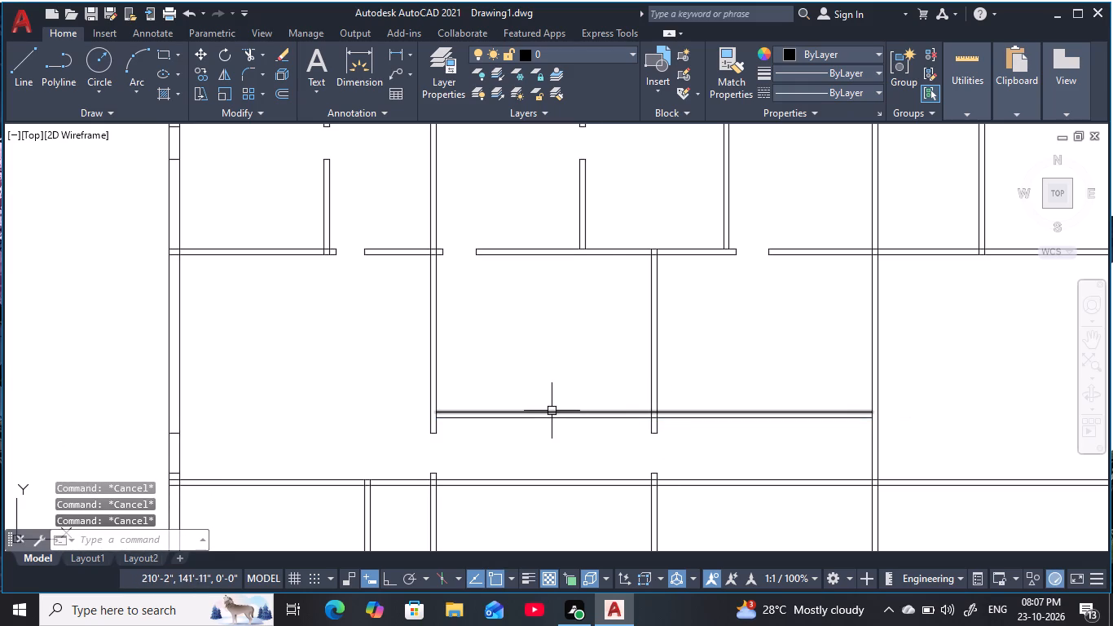
key("Escape")
Offset the right line of the leftmost room's right wall 6" into the second room, for a door in the corridor wall.
type("o 6")
key("space")
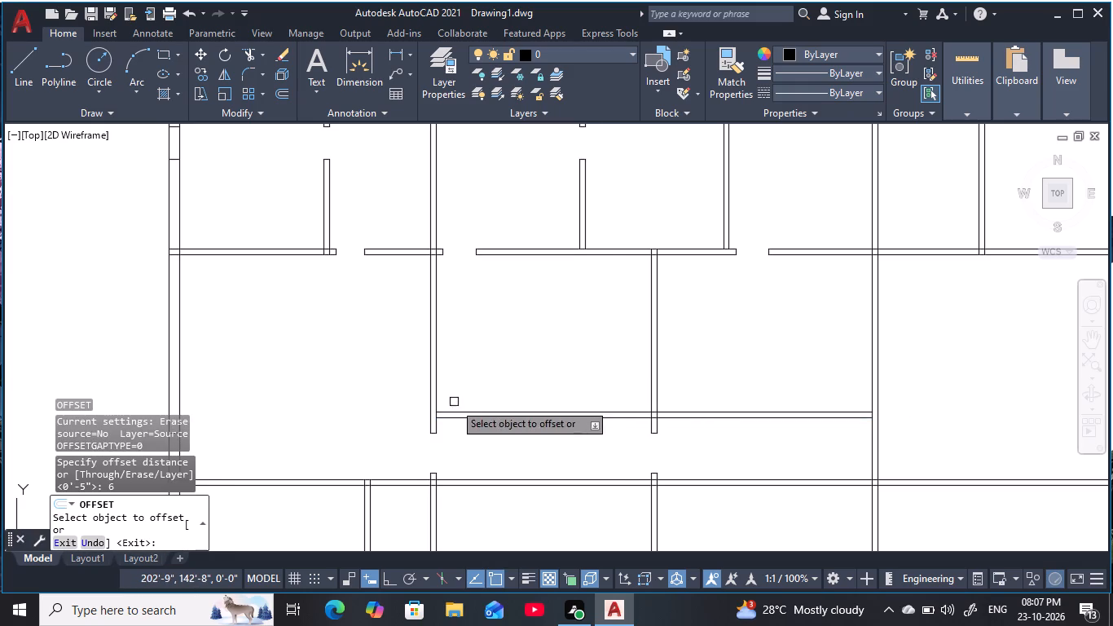
left_click(438, 402)
left_click(517, 392)
key("Escape")
key("Escape")
key("Escape")
key("Escape")
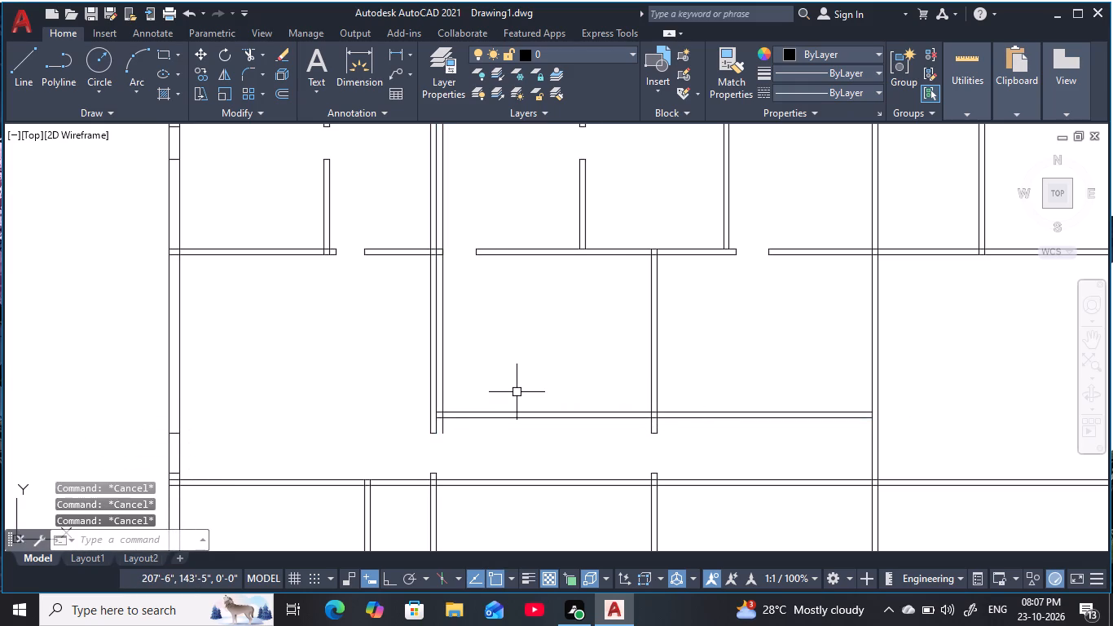
Offset the new vertical line 3' to the right to mark the door width in the corridor wall.
type("o 33")
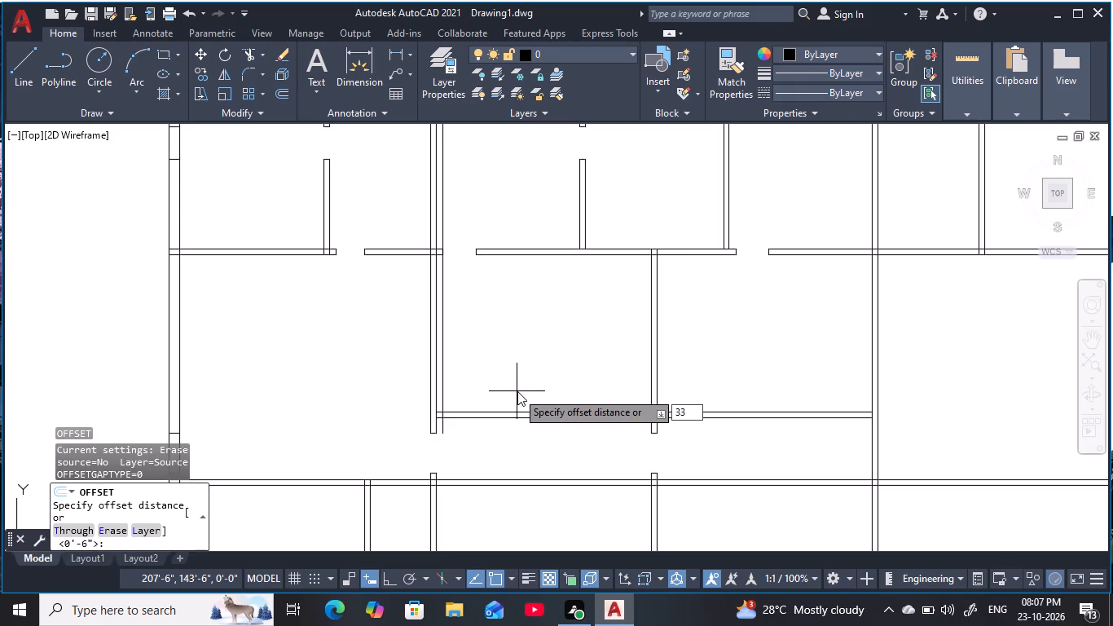
key("BackSpace")
key("apostrophe")
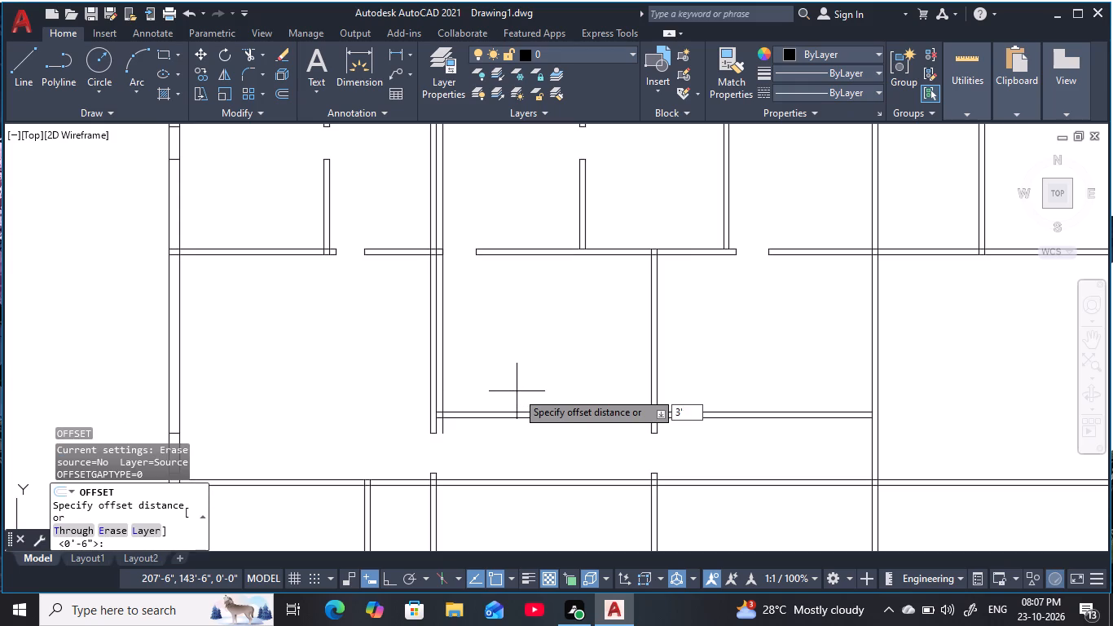
key("space")
left_click(440, 402)
left_click(536, 386)
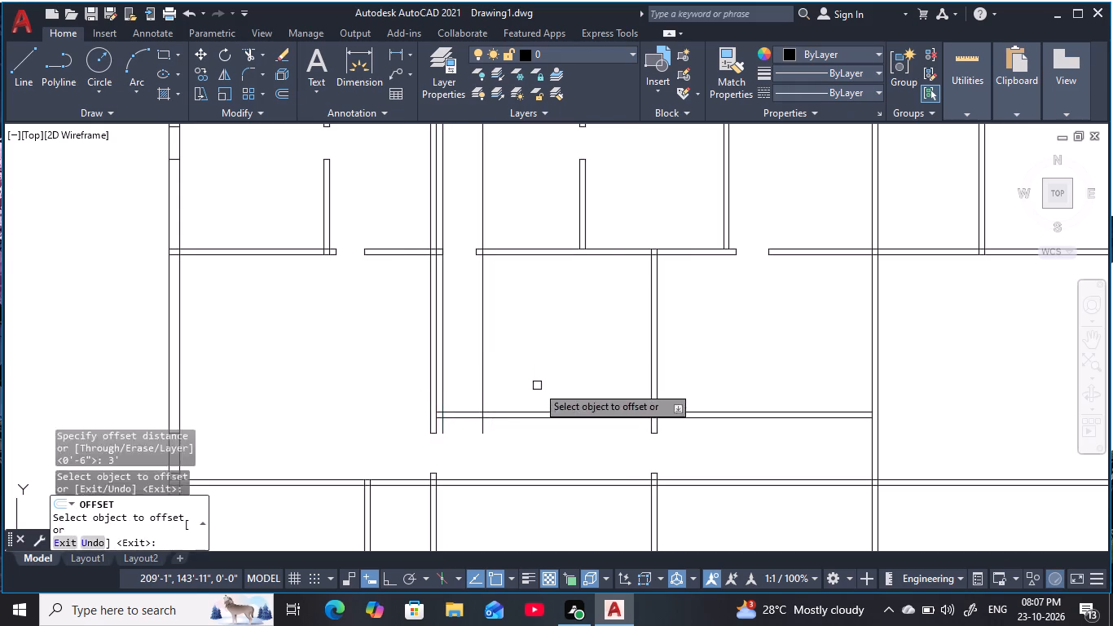
key("Escape")
key("Escape")
key("Escape")
key("Escape")
Trim the corridor wall between the two vertical guide lines, and those lines above and below the wall, to cut the second room's door opening.
type("tr")
key("space")
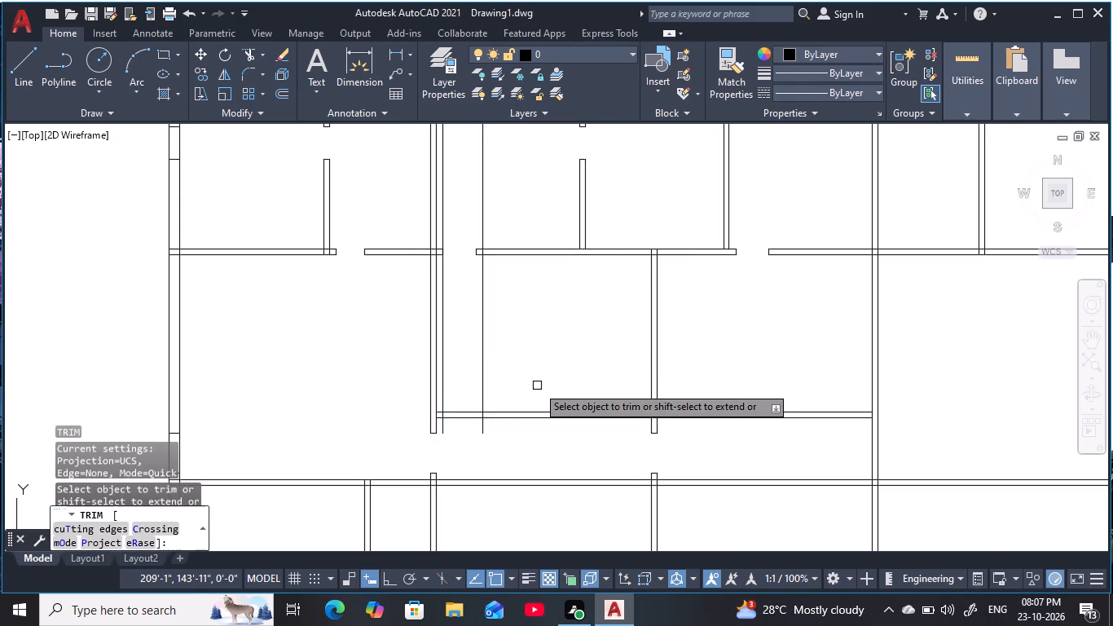
left_click(510, 385)
left_click(438, 394)
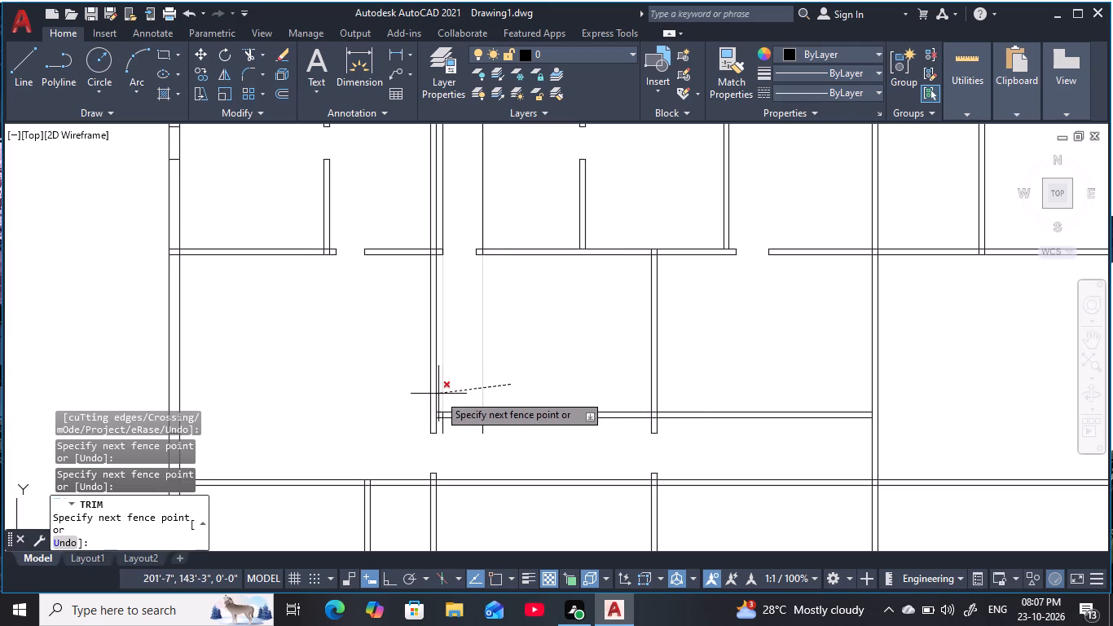
left_click(466, 398)
left_click(472, 434)
scroll(486, 433, "up", 2)
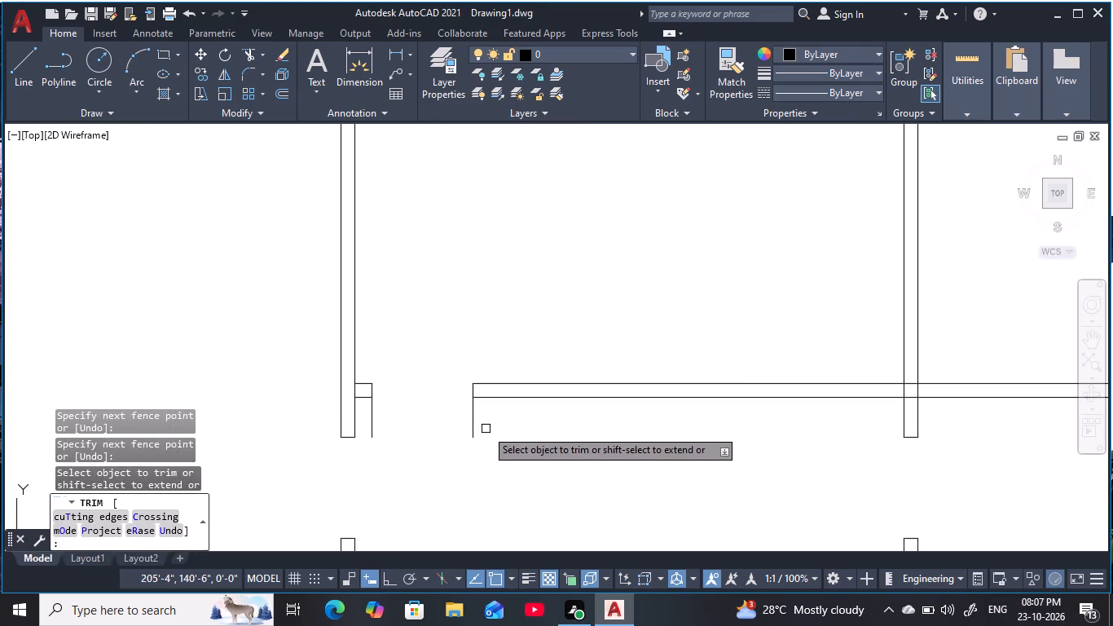
left_click(486, 429)
left_click(365, 429)
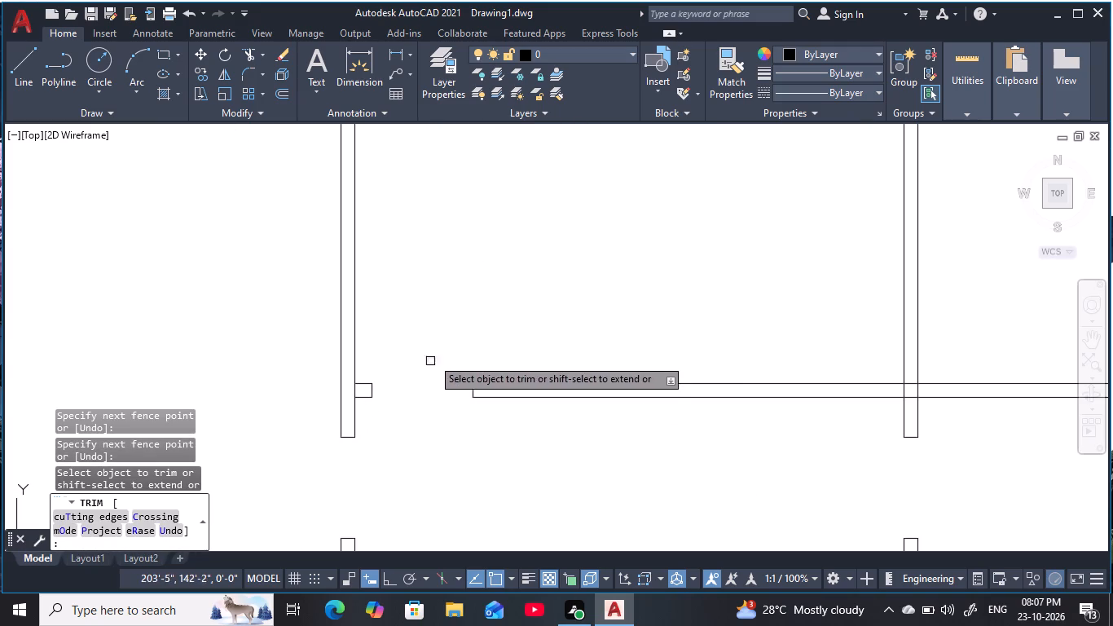
scroll(439, 342, "down", 3)
middle_click_drag(450, 320, 436, 403)
key("Escape")
key("Escape")
Erase the two leftover vertical guide lines in the top-row room above the new doorway.
scroll(442, 301, "up", 3)
key("Escape")
key("Escape")
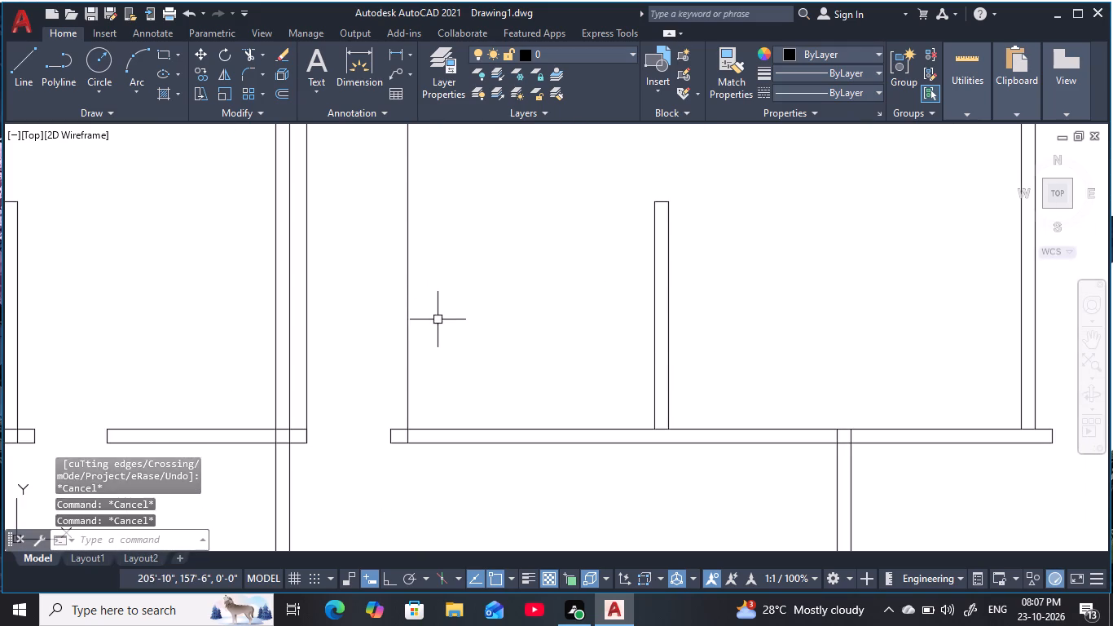
left_click(438, 320)
left_click(293, 354)
type("e")
key("space")
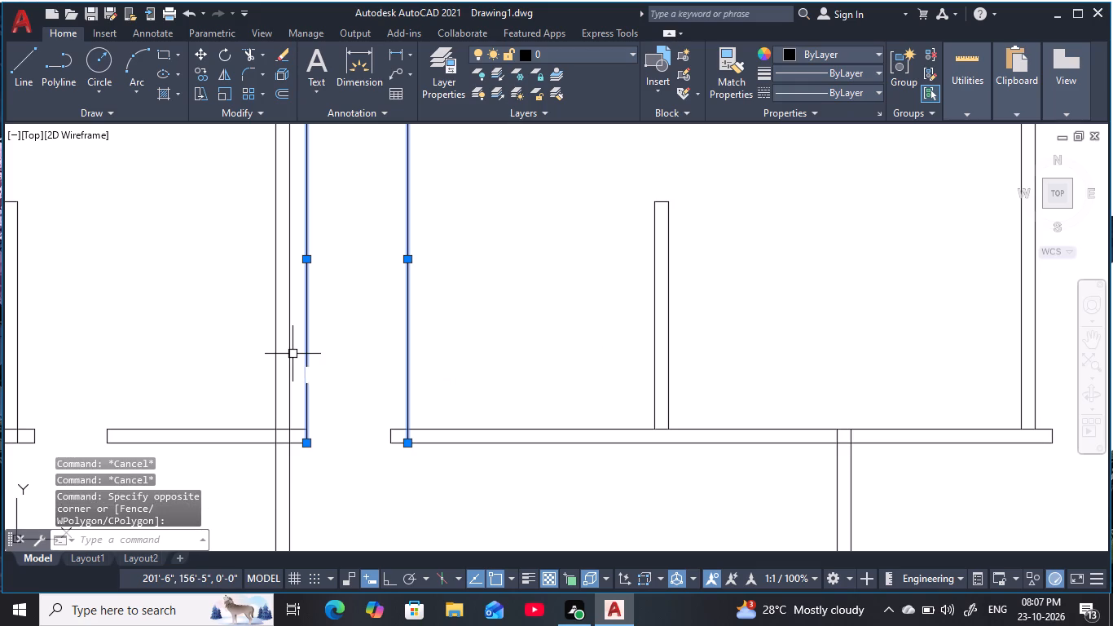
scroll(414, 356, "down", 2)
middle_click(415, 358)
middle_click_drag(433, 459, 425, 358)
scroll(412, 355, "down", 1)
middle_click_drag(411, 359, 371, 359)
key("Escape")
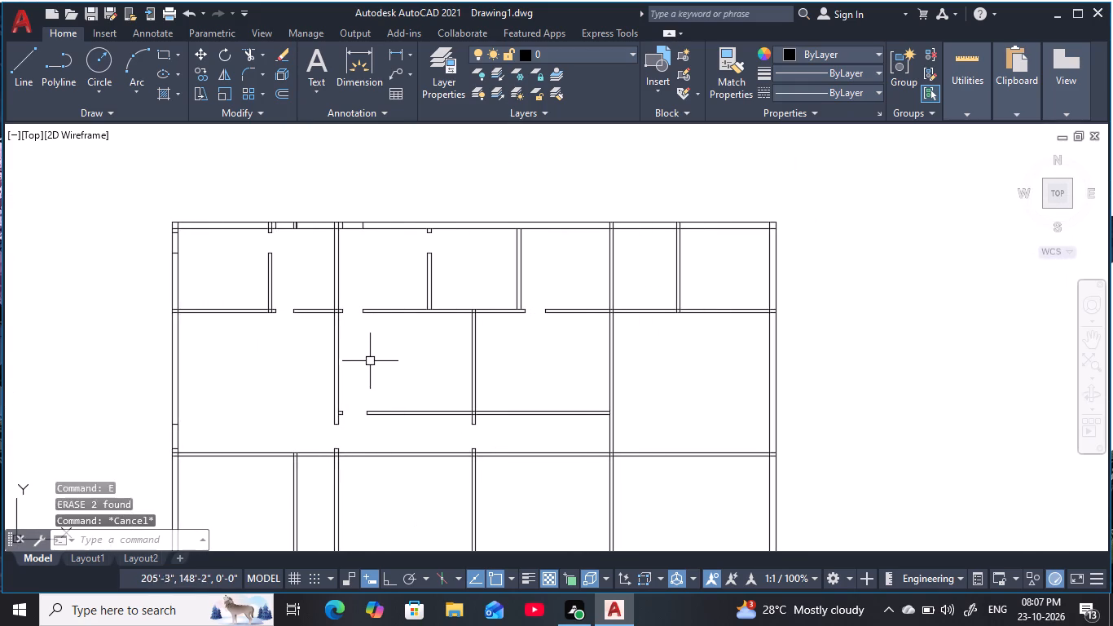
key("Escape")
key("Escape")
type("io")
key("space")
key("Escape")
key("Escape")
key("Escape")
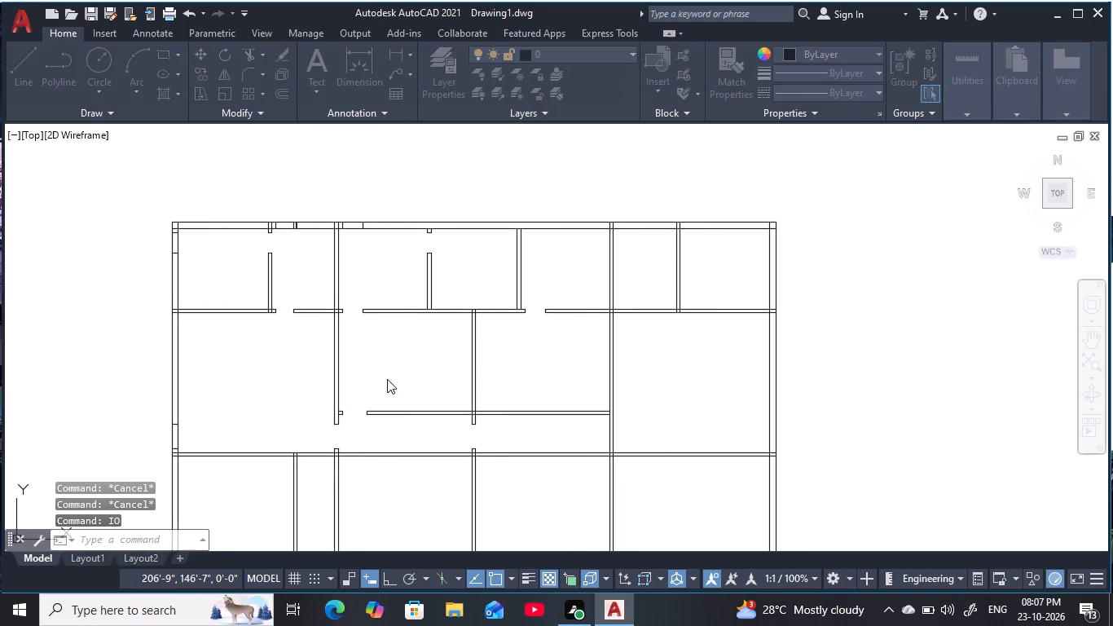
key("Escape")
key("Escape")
Offset the right line of the wall between the second and third middle-row rooms 6" into the third room.
key("o")
key("space")
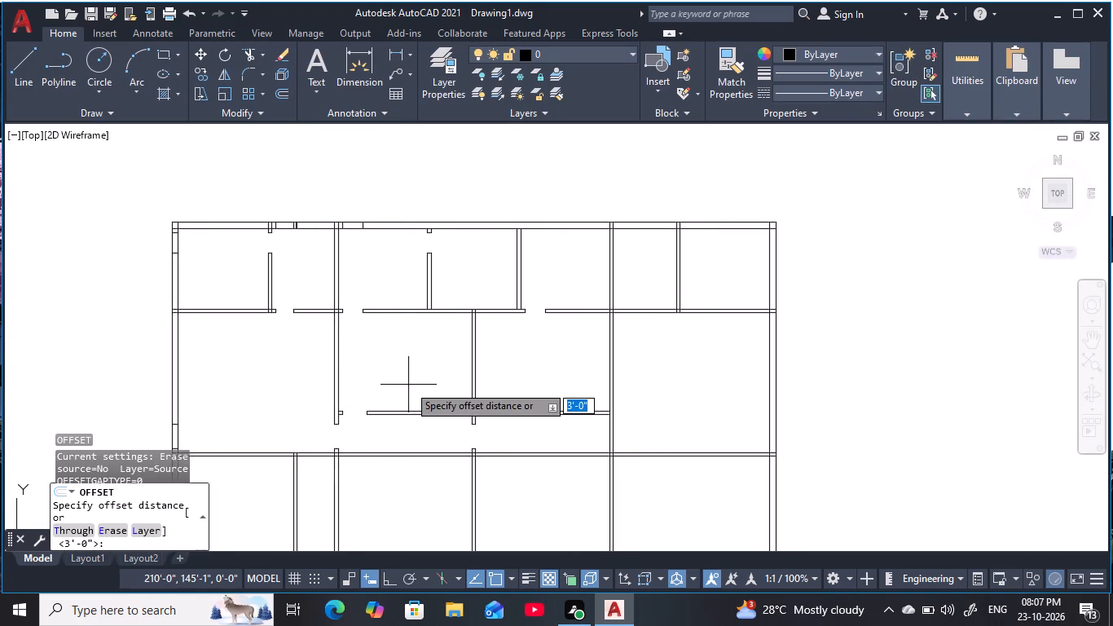
type("6")
key("space")
scroll(478, 403, "up", 2)
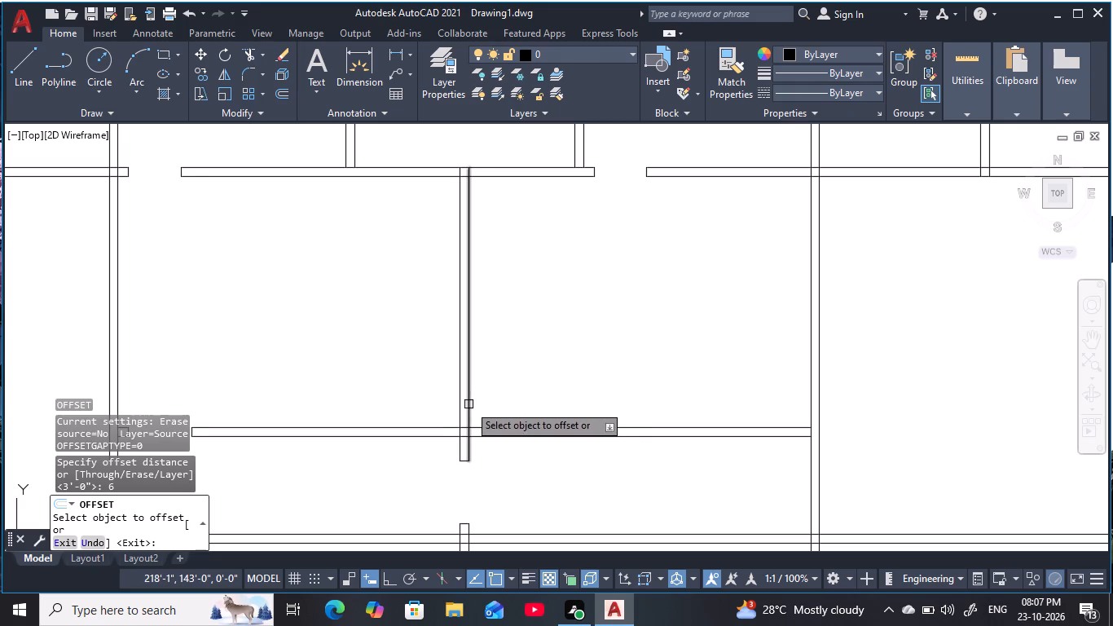
left_click(469, 404)
left_click(557, 385)
key("Escape")
key("Escape")
key("Escape")
key("Escape")
Offset the new vertical line 3' to the right to mark the third room's door width in the corridor wall.
key("o")
key("space")
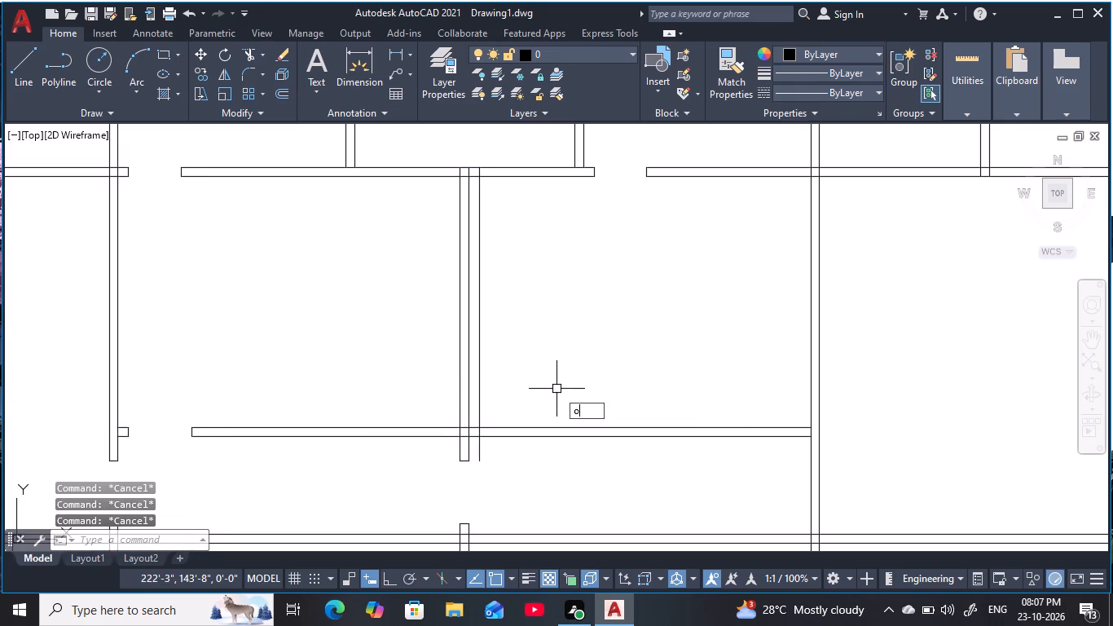
type("3'")
key("space")
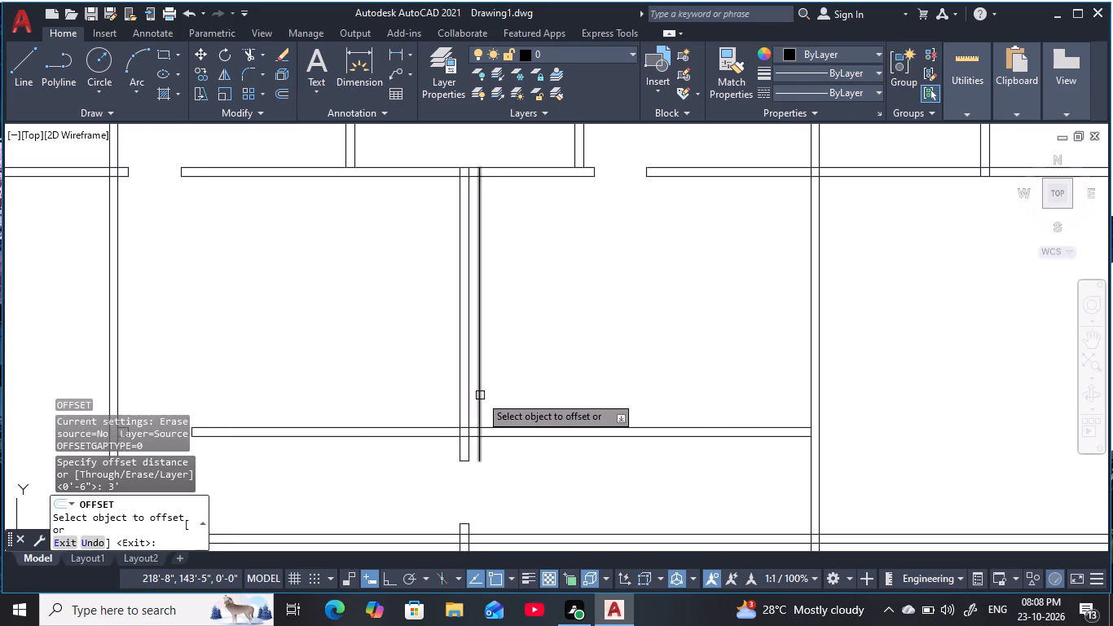
left_click(480, 396)
left_click(648, 368)
key("Escape")
key("Escape")
Trim the corridor wall between the two vertical guide lines, and those lines above and below the wall, to cut the third room's door opening.
middle_click_drag(532, 371, 535, 381)
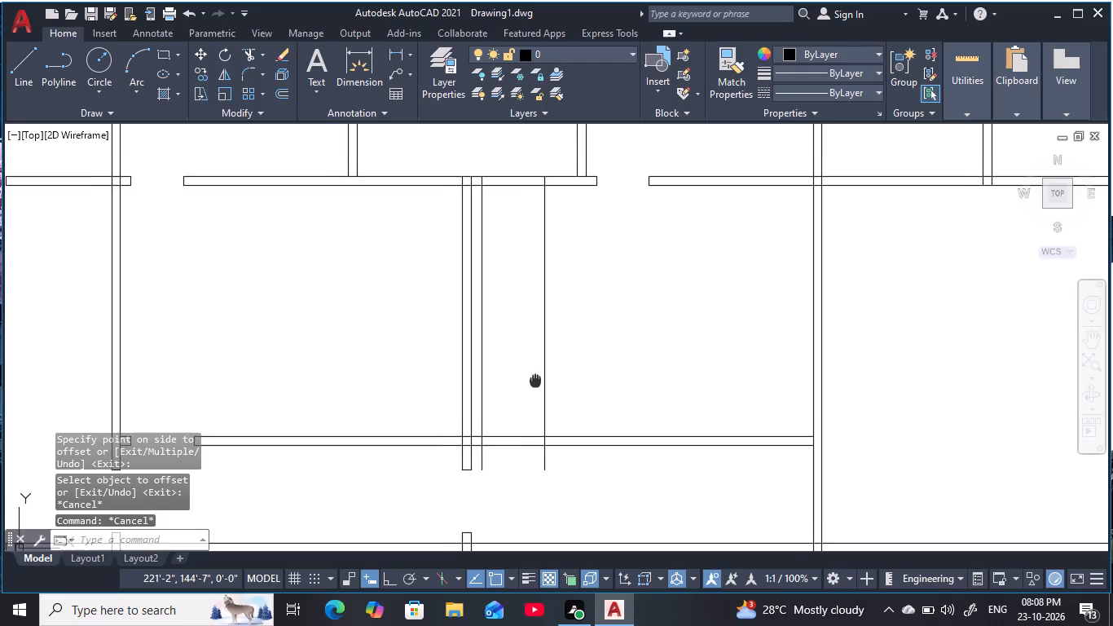
middle_click_drag(535, 381, 538, 384)
key("Escape")
key("Escape")
key("t")
key("r")
key("space")
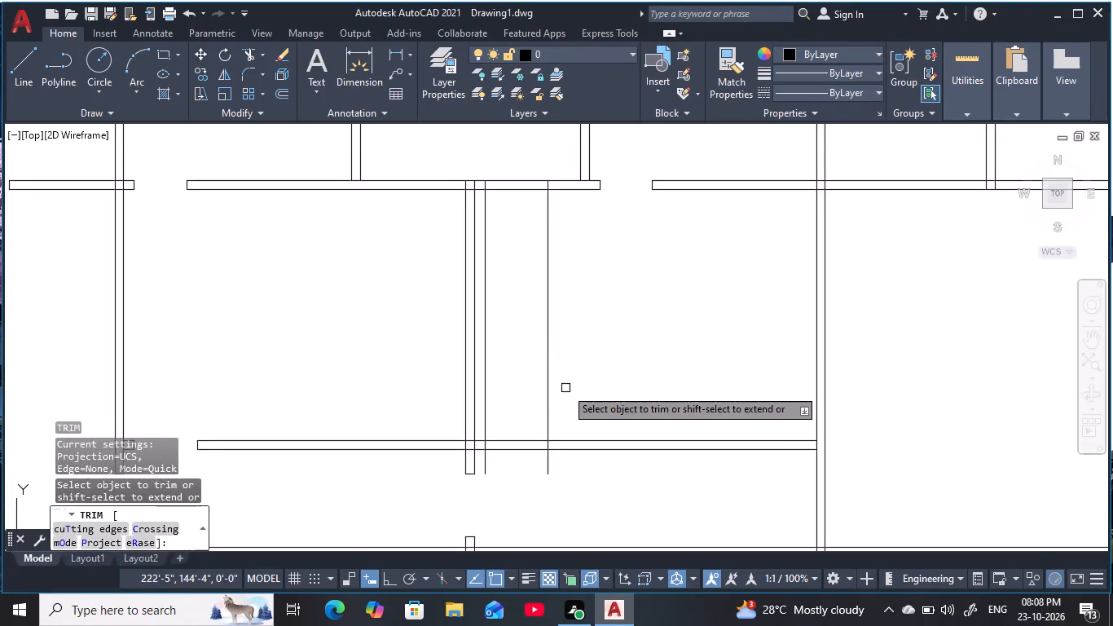
left_click(568, 388)
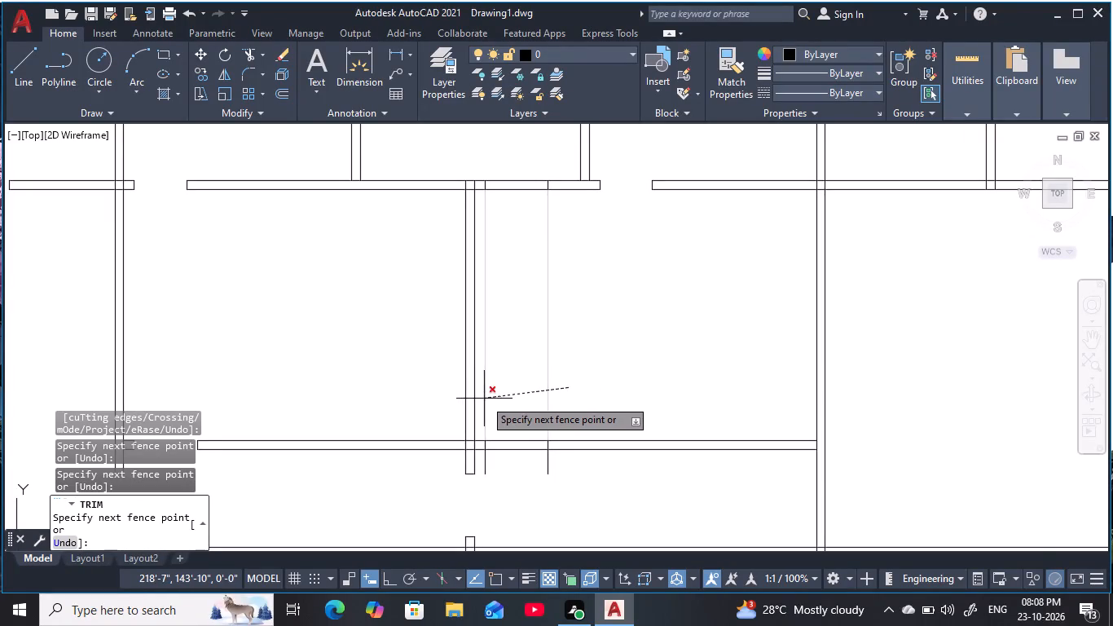
left_click(480, 399)
left_click(516, 421)
left_click(513, 463)
left_click(530, 464)
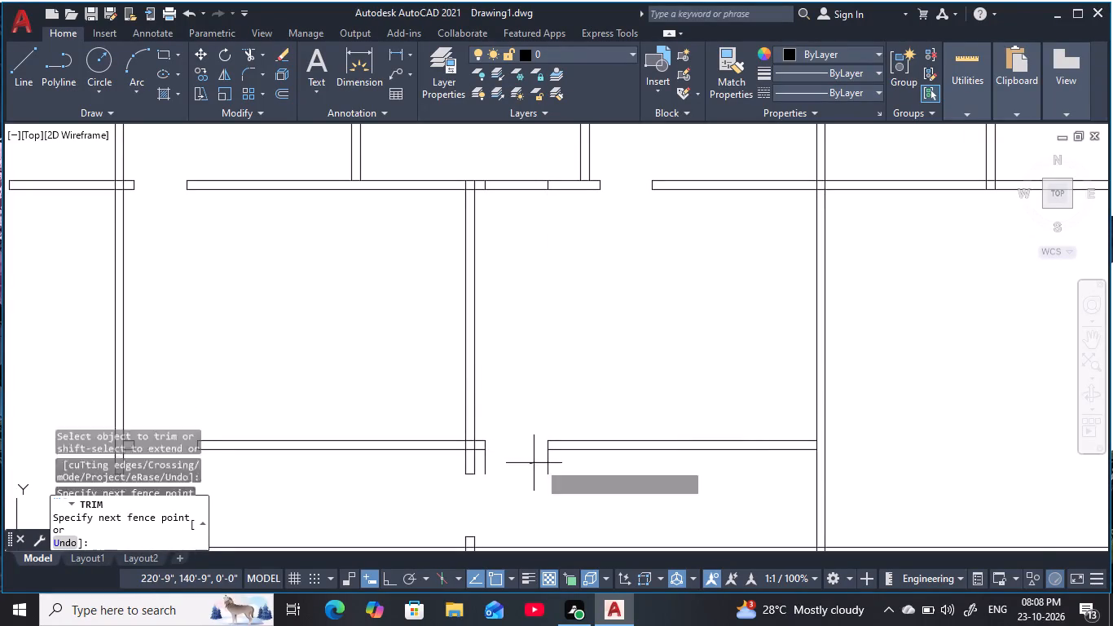
left_click(561, 465)
left_click(485, 465)
scroll(520, 422, "down", 3)
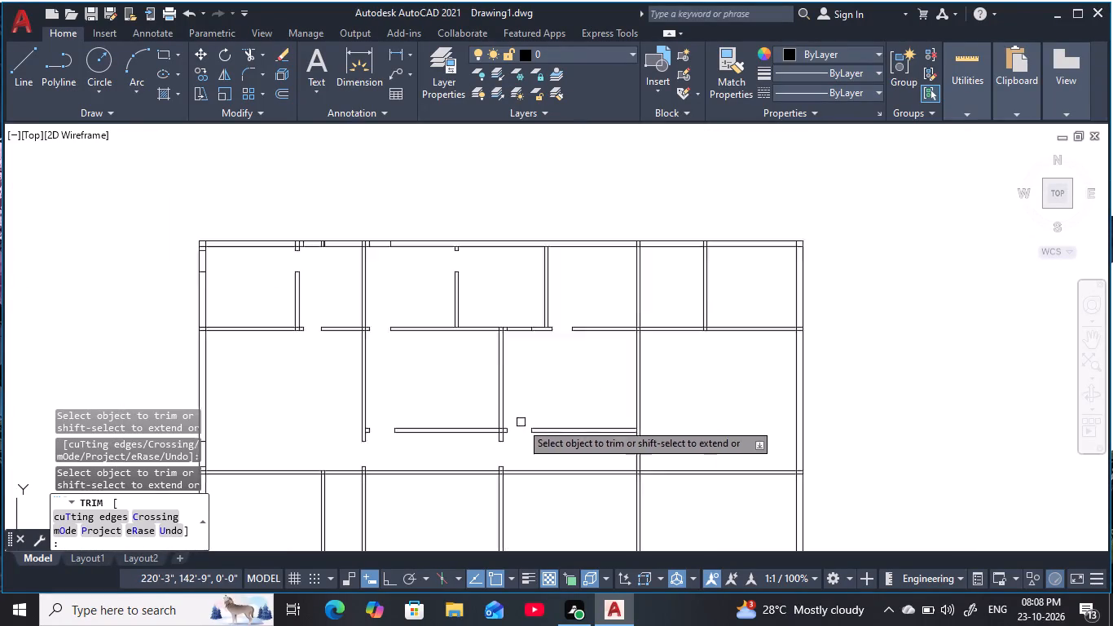
middle_click_drag(526, 421, 535, 392)
key("Escape")
key("Escape")
key("Escape")
key("Escape")
key("Escape")
key("Escape")
key("Escape")
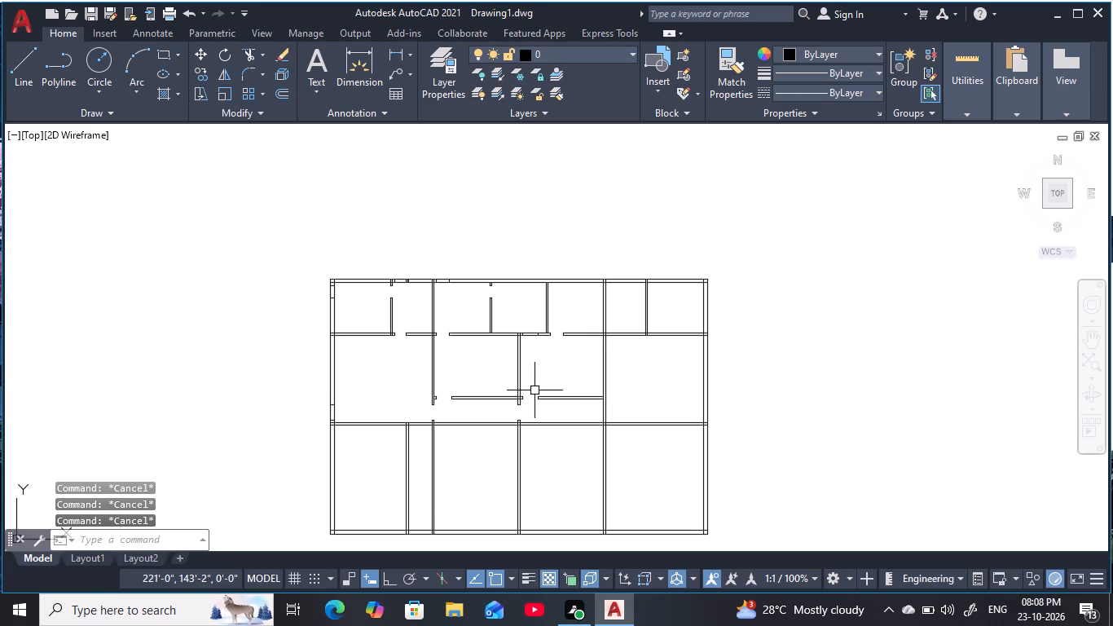
key("Escape")
key("Escape")
key("Escape")
key("Escape")
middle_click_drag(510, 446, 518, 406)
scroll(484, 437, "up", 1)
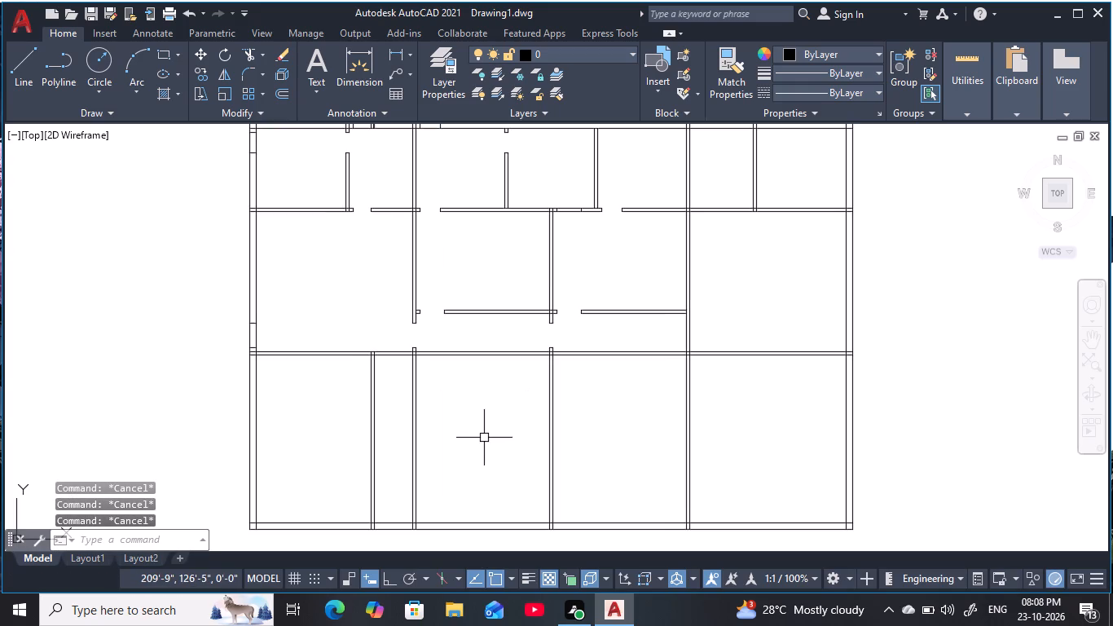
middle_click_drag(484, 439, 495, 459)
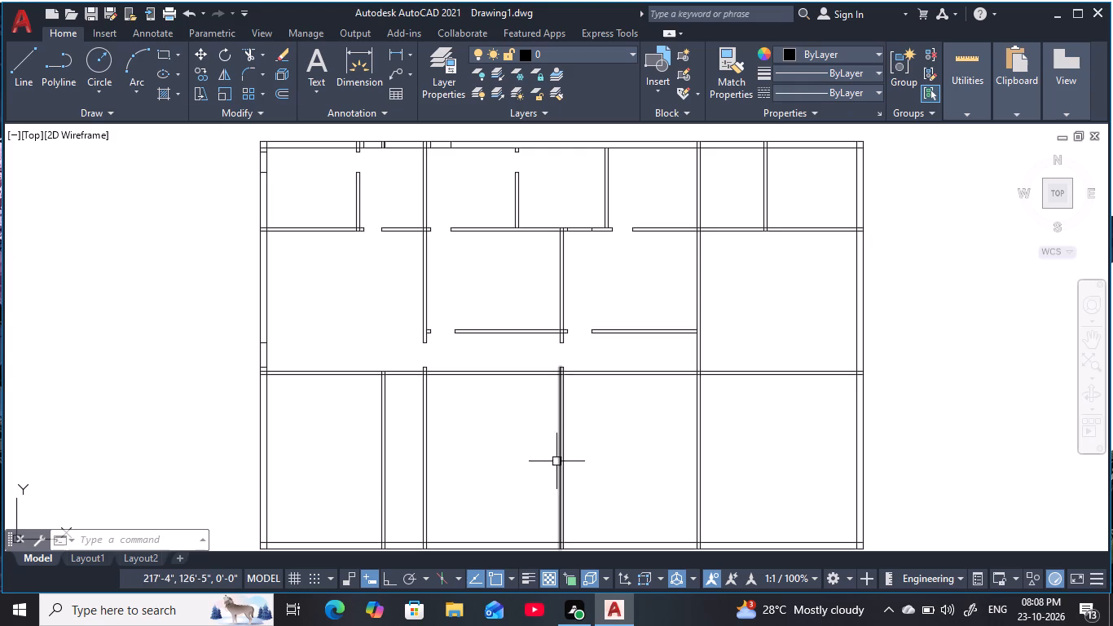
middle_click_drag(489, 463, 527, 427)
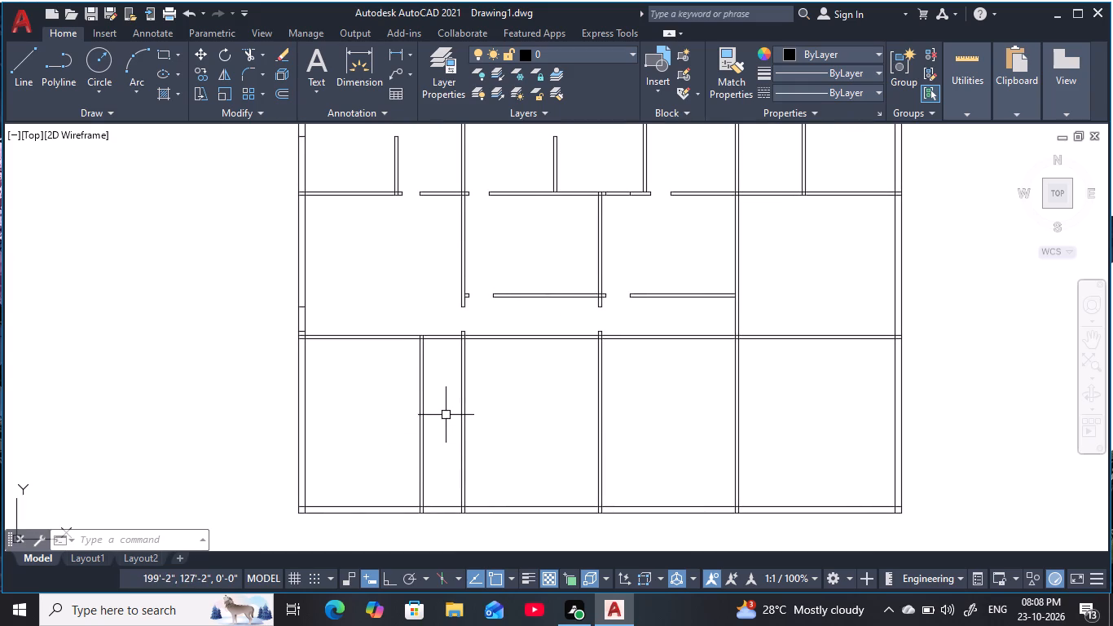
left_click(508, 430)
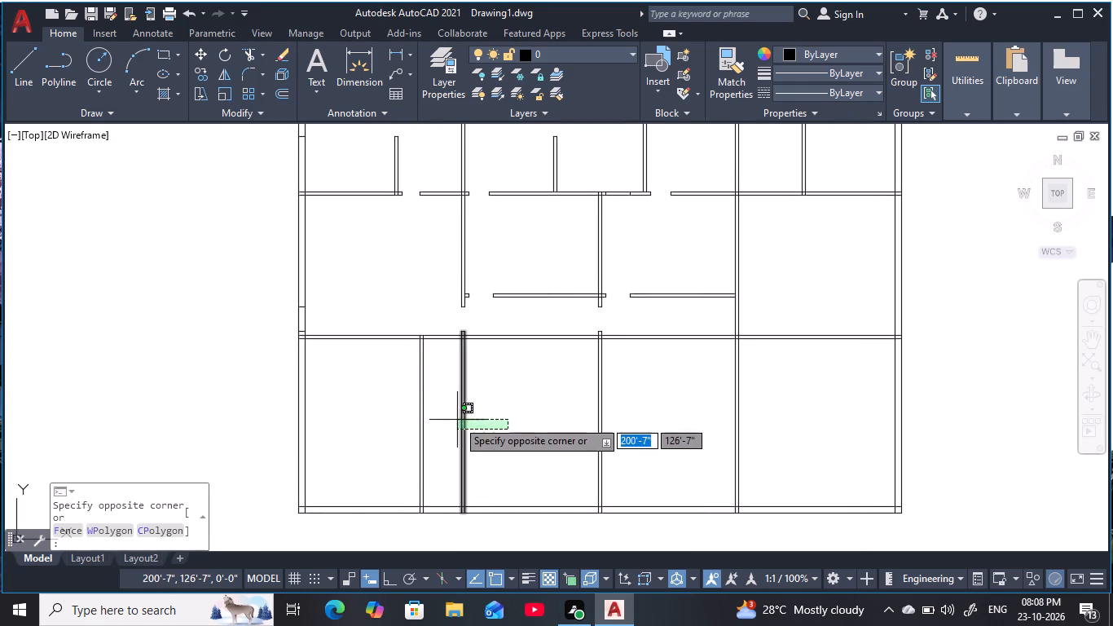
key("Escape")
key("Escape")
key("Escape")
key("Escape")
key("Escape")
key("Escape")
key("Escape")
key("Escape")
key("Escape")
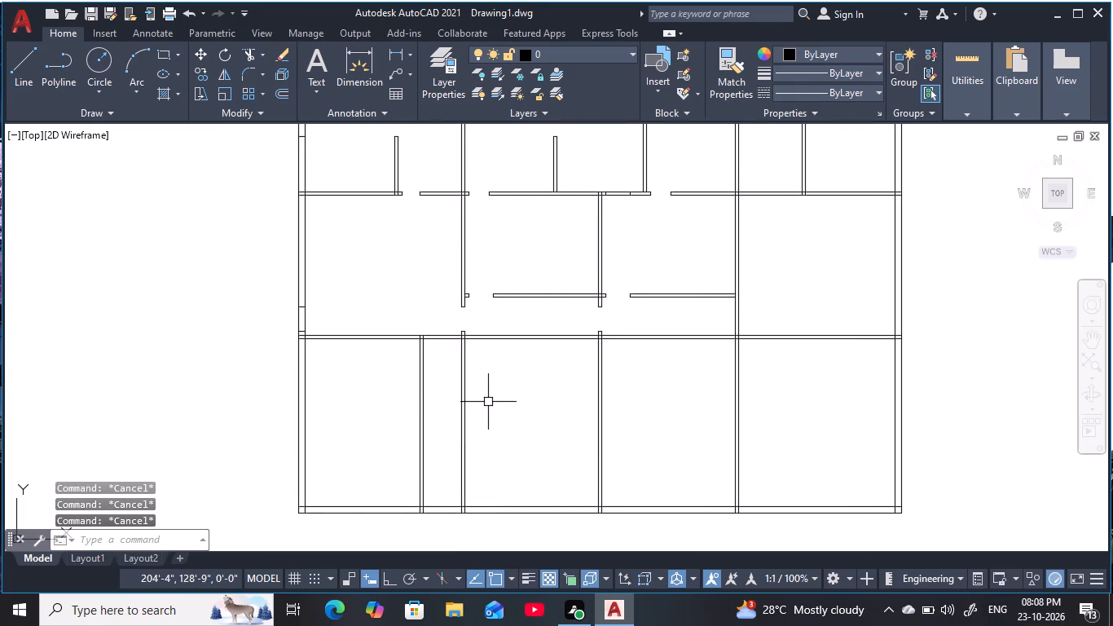
Trim away both lines of the wall between the narrow bottom-row space and the room to its right.
type("tr")
key("space")
left_click(489, 403)
left_click(446, 429)
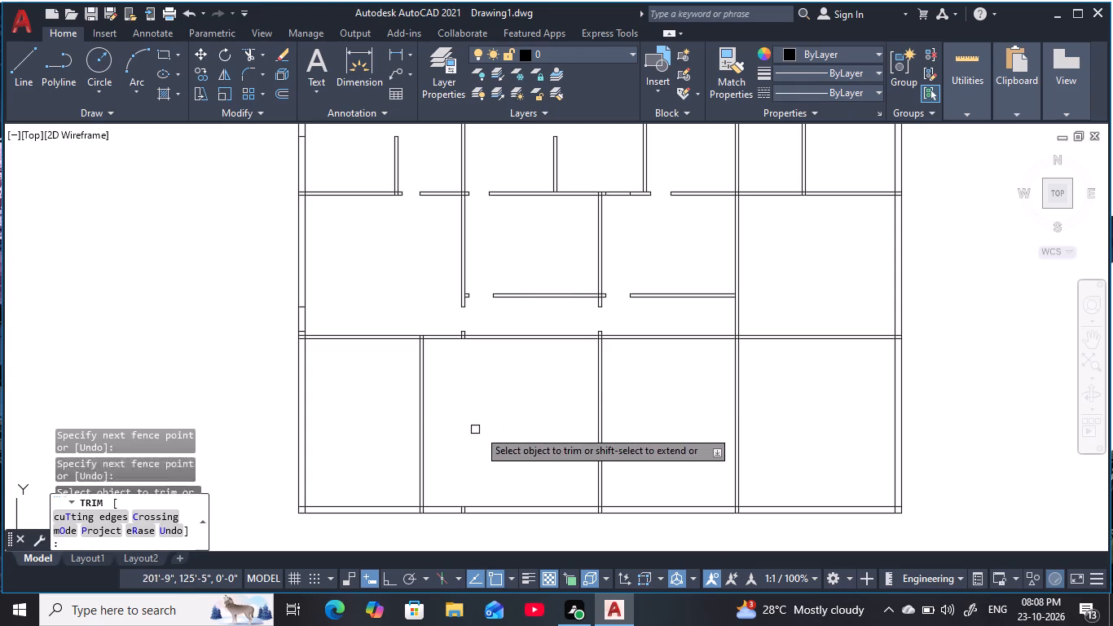
middle_click(483, 429)
key("Escape")
key("Escape")
key("Escape")
key("Escape")
key("Escape")
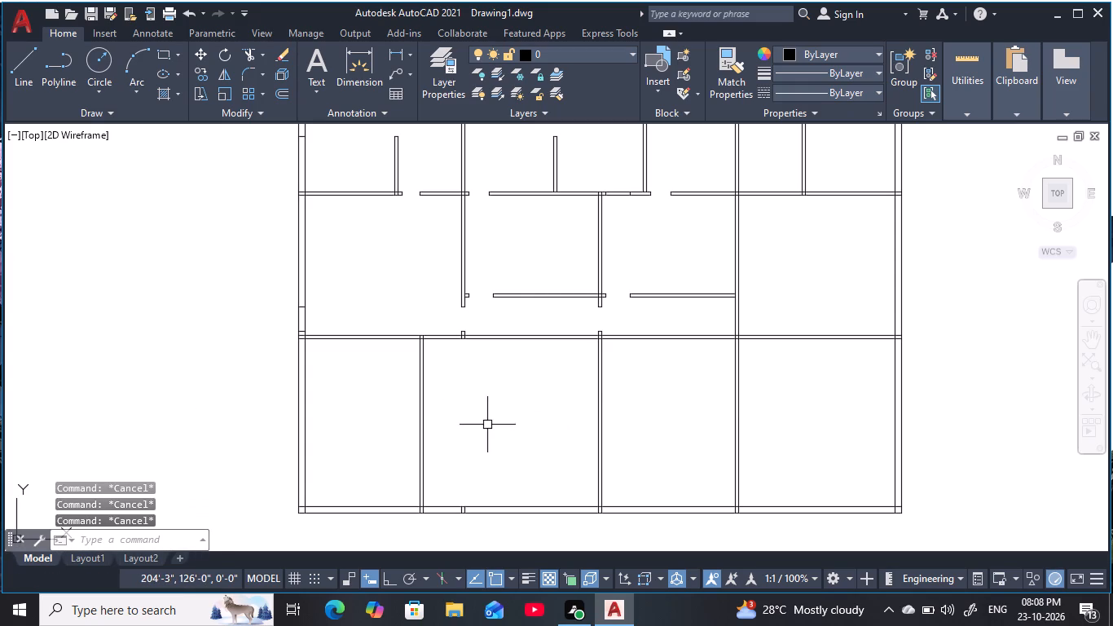
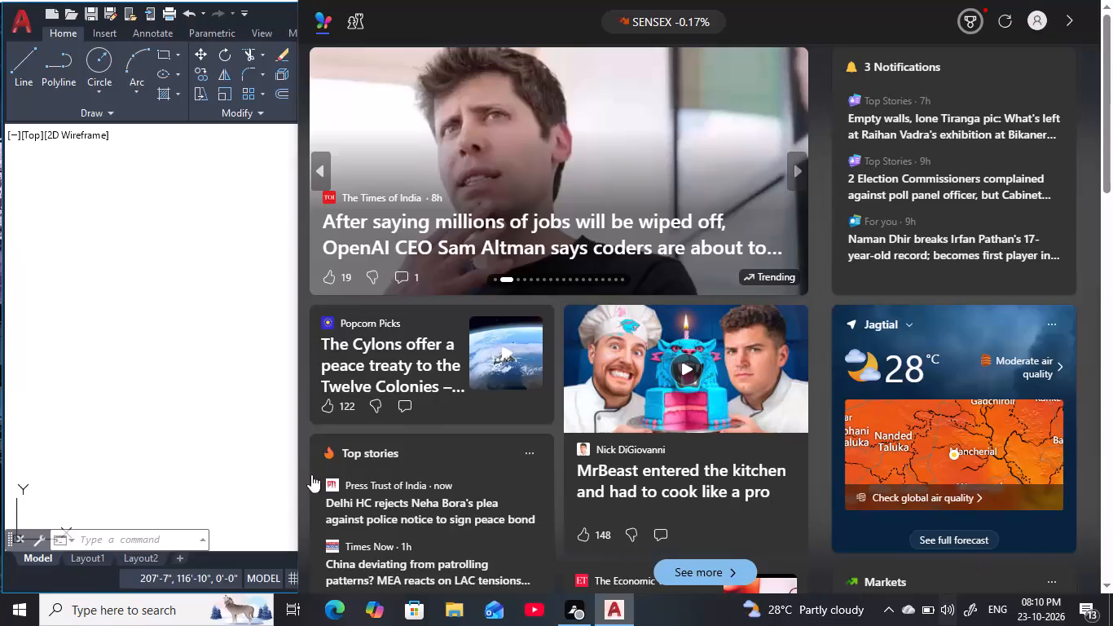
Close the news feed covering the drawing and cancel the pending selection.
left_click(253, 382)
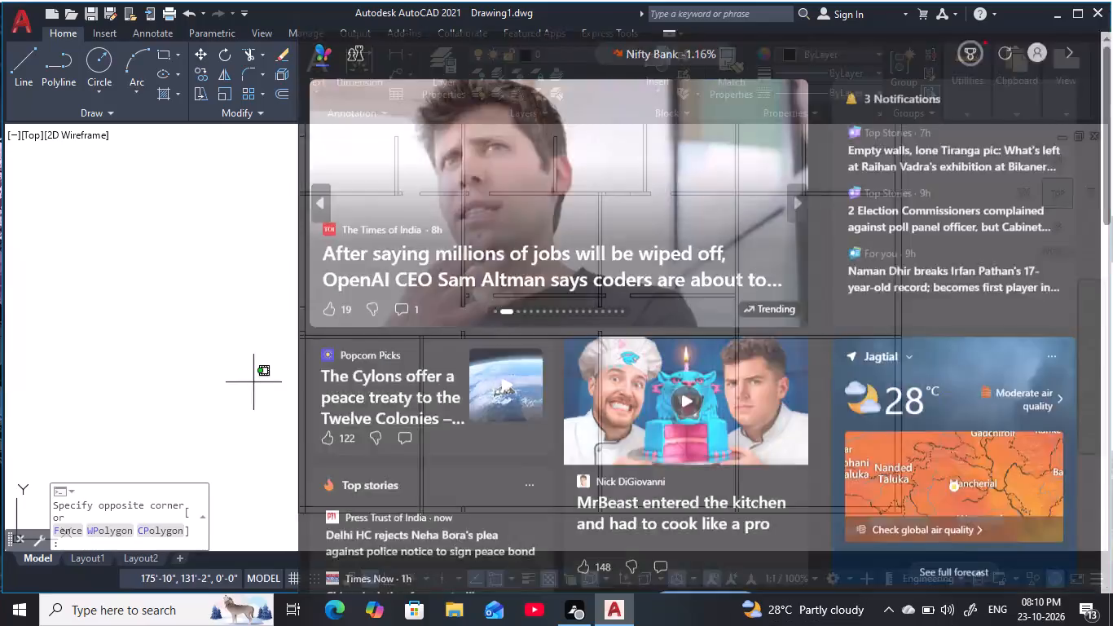
key("Escape")
key("Escape")
key("Escape")
key("Escape")
key("Escape")
key("Escape")
key("Escape")
key("Escape")
key("Escape")
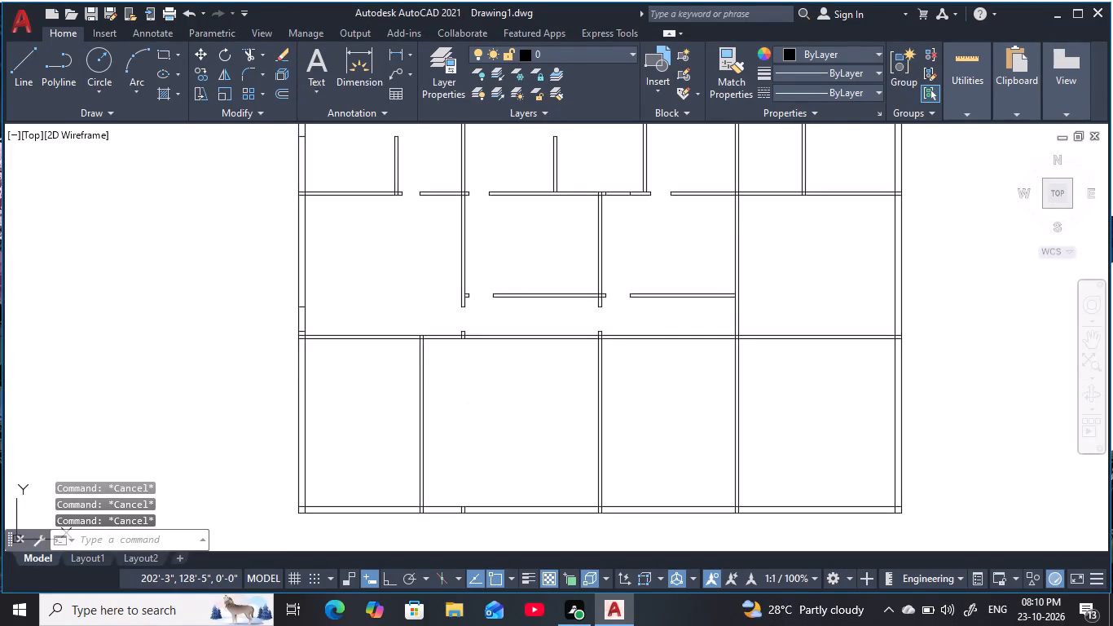
Offset the lower line of the bottom row's top wall 6' downward.
middle_click_drag(471, 404, 425, 417)
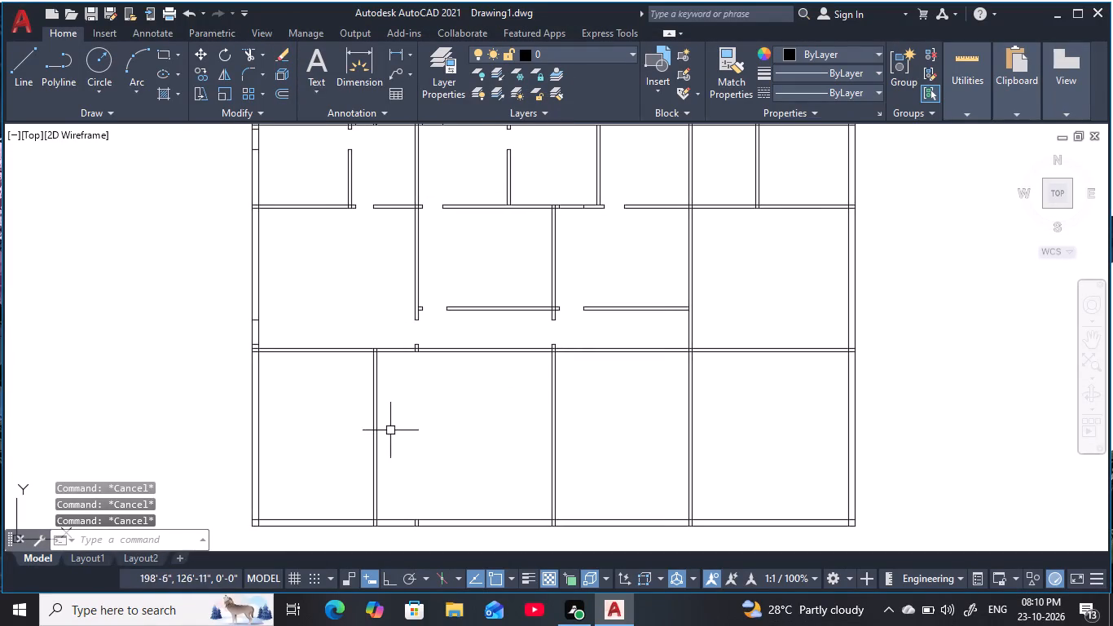
key("Escape")
key("Escape")
key("Escape")
key("Escape")
key("Escape")
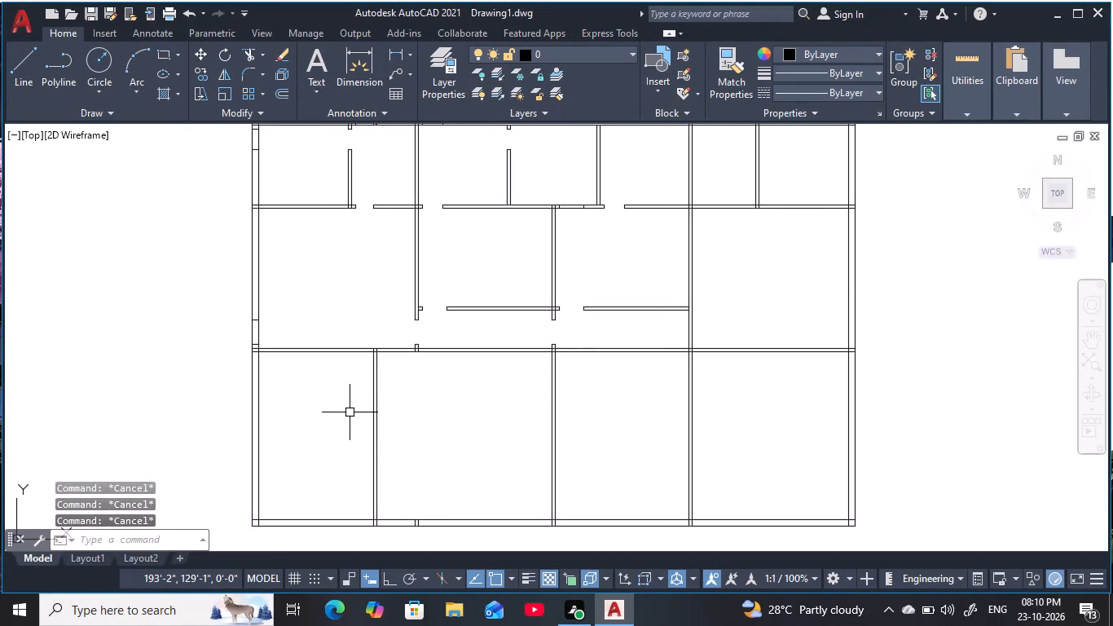
key("Escape")
key("Escape")
key("o")
key("space")
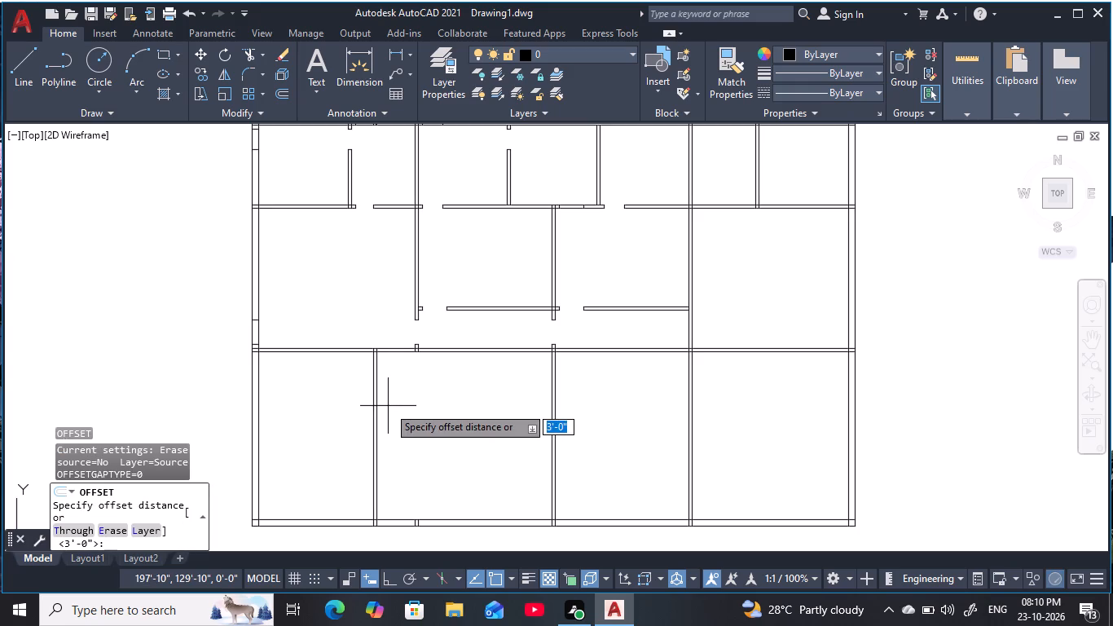
key("6")
key("apostrophe")
key("space")
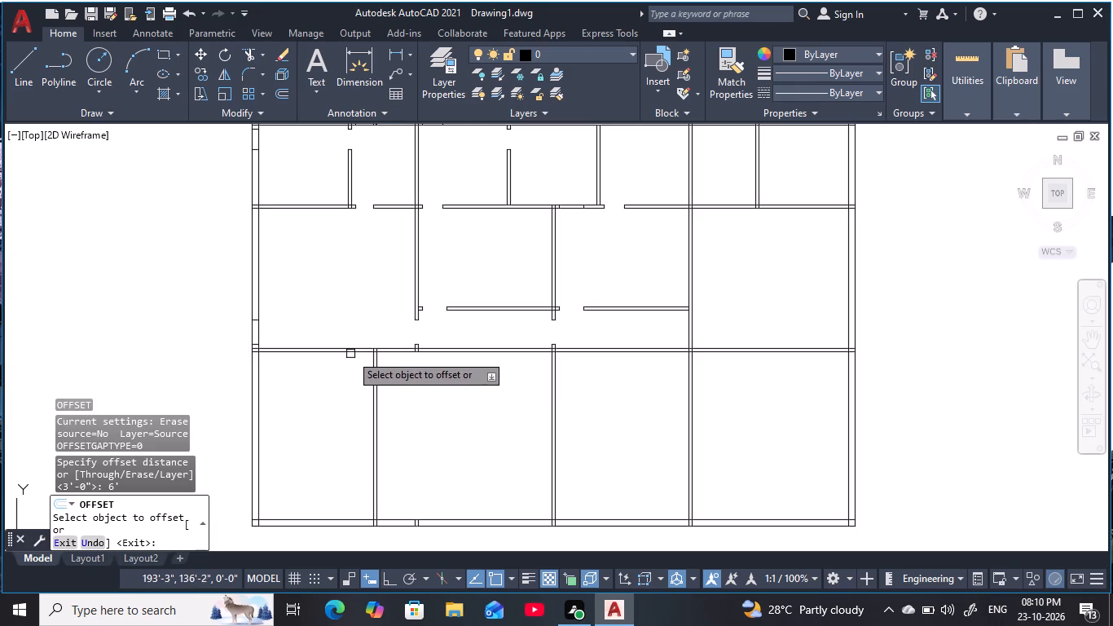
left_click(351, 354)
left_click(322, 481)
key("Escape")
key("Escape")
key("Escape")
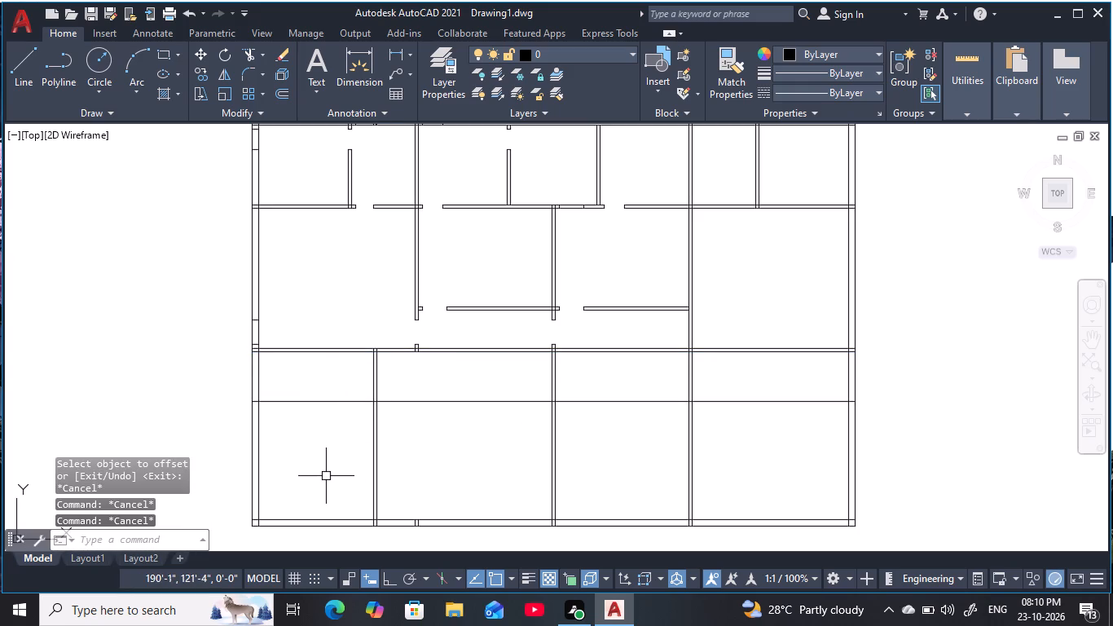
Offset the new horizontal line 5" downward to give the cross wall its thickness.
key("o")
key("space")
type("5")
key("space")
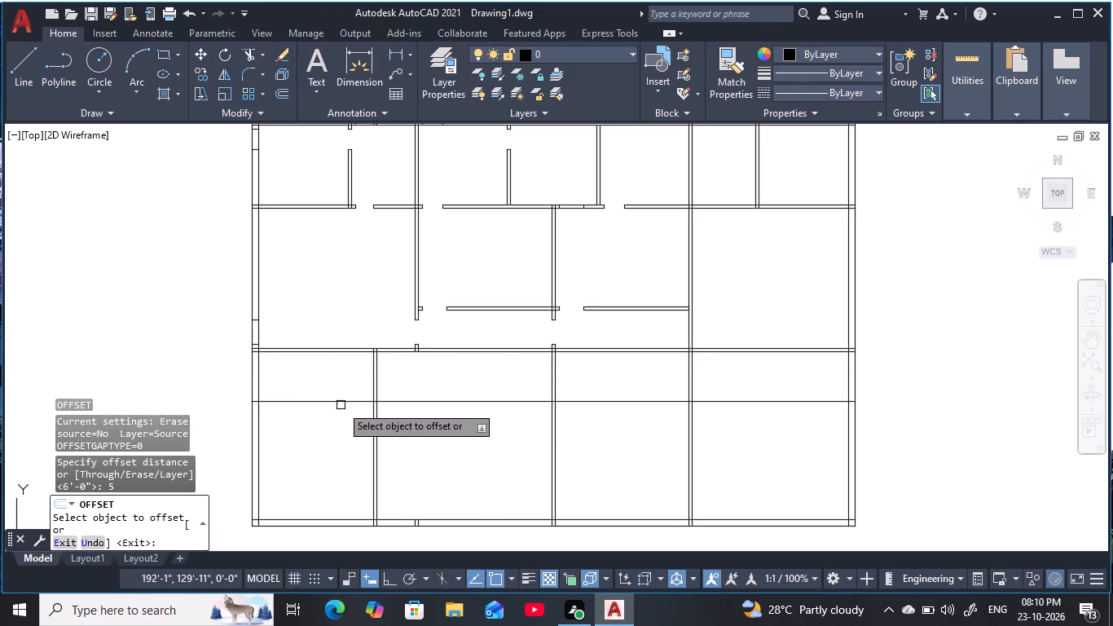
left_click(341, 404)
left_click(347, 474)
key("Escape")
key("Escape")
key("Escape")
key("Escape")
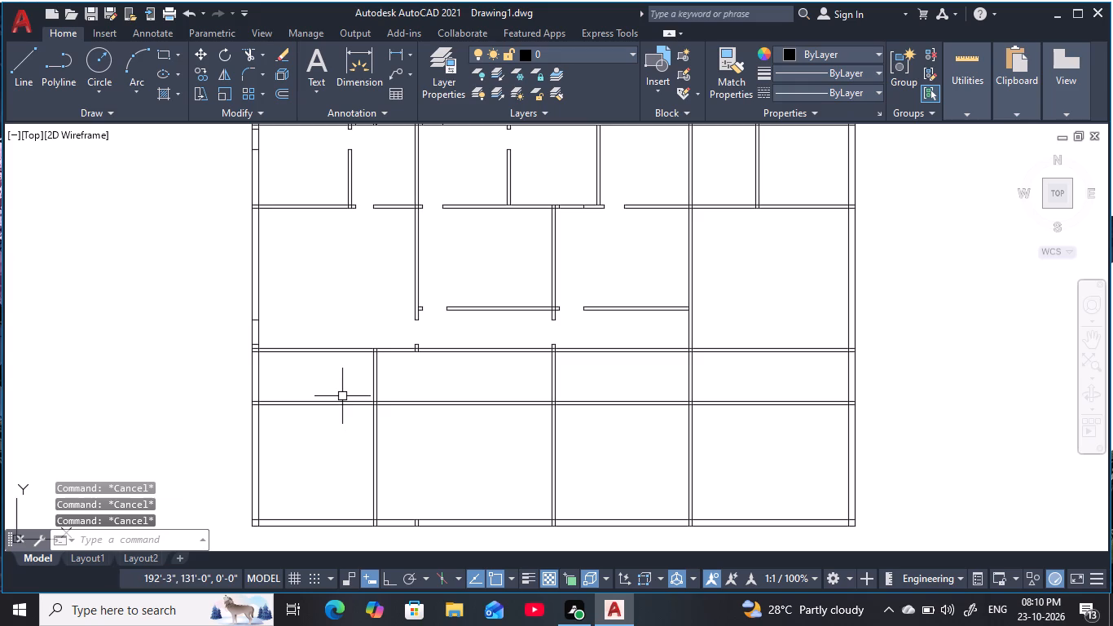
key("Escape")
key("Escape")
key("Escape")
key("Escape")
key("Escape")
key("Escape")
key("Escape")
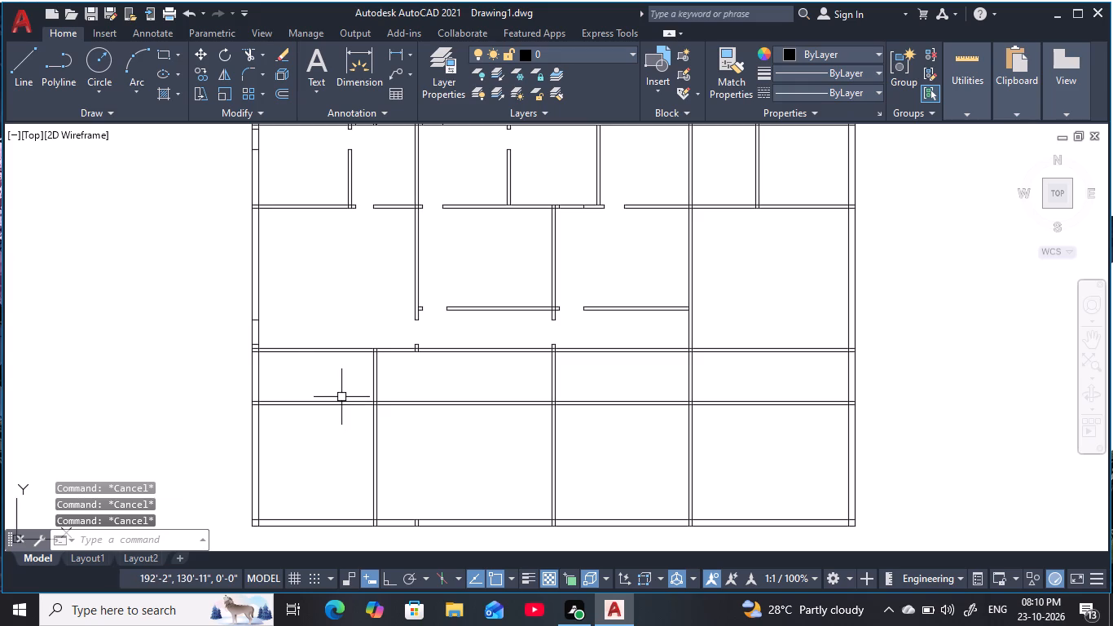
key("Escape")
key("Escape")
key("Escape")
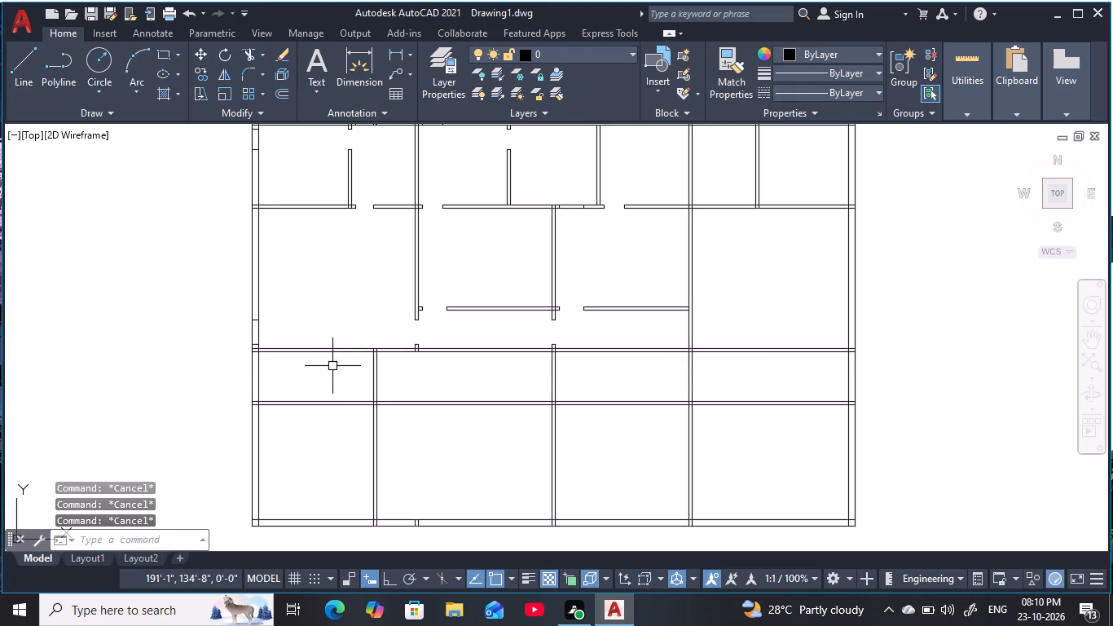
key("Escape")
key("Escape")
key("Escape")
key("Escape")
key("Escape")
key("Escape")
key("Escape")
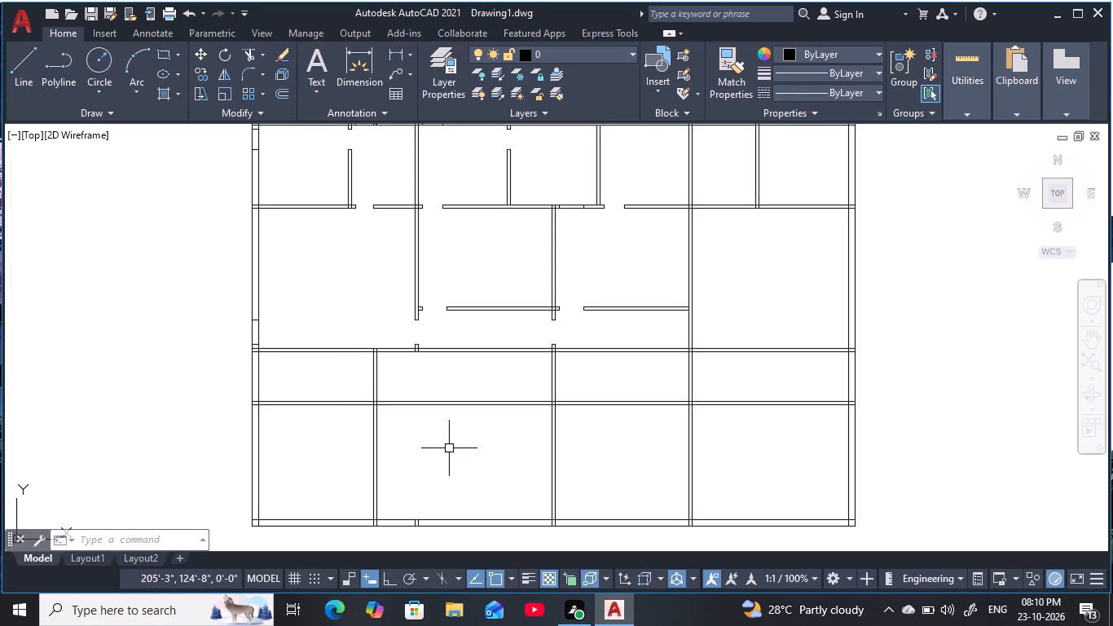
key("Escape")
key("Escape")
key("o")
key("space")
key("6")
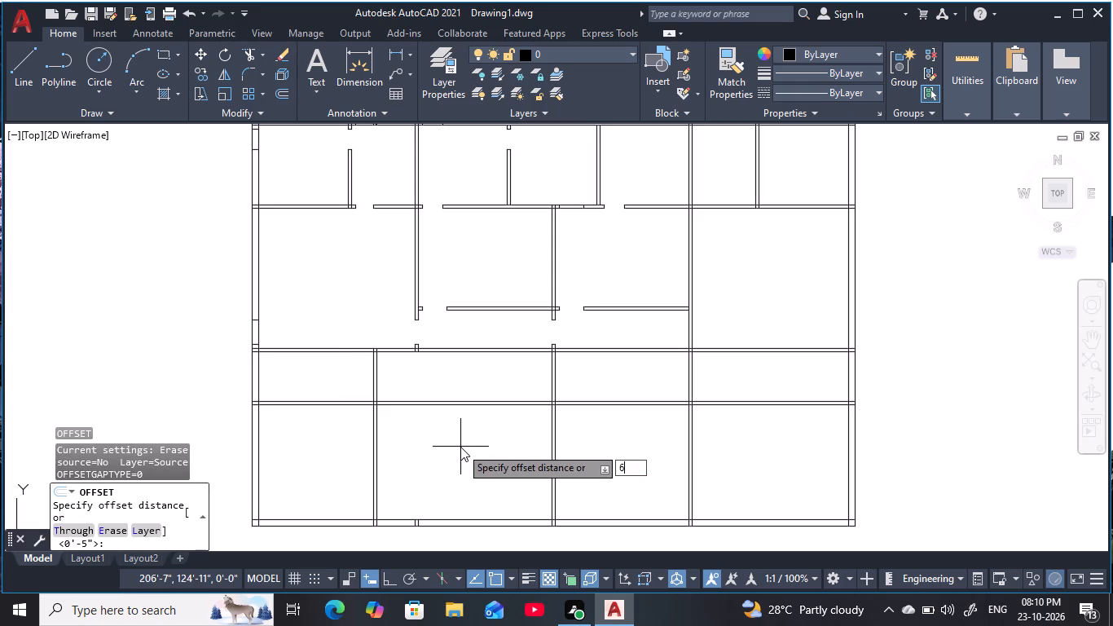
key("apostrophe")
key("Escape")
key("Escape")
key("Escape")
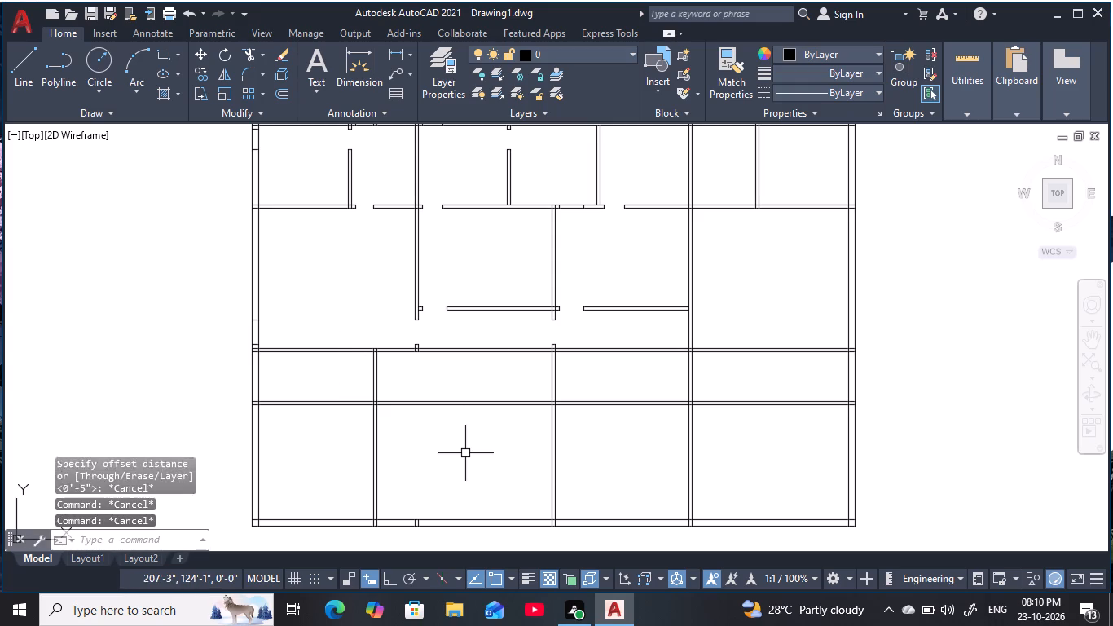
Trim both lines of the new horizontal wall where they cross the second bottom-row room.
key("Escape")
key("t")
type("r")
key("space")
left_click(477, 447)
left_click(466, 394)
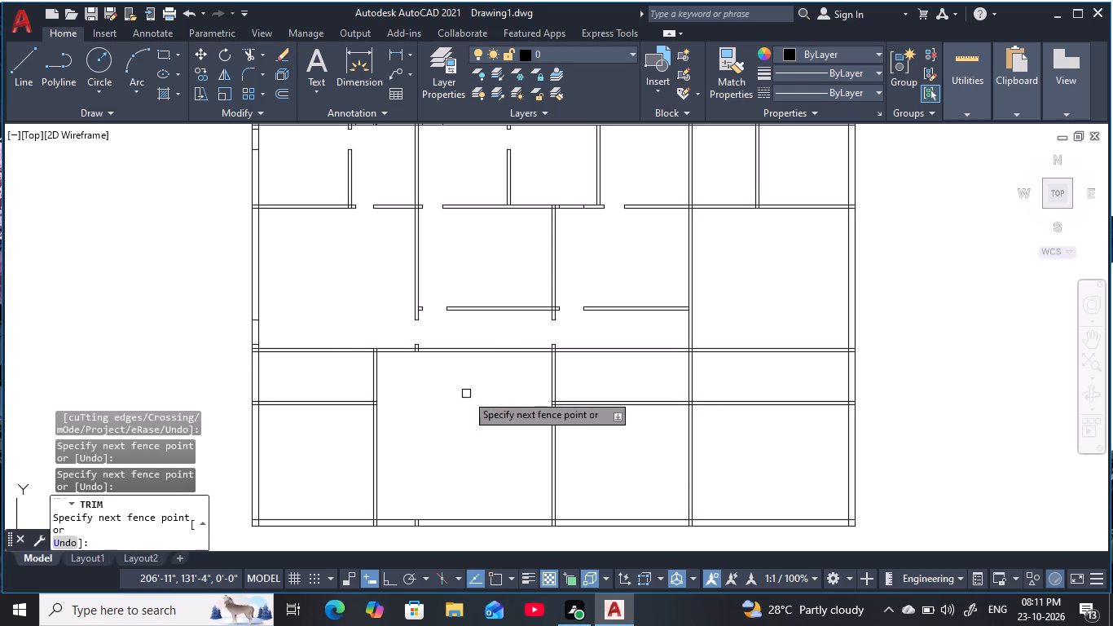
key("Escape")
key("Escape")
key("Escape")
key("Escape")
Erase the leftover horizontal wall lines across the third and fourth bottom-row rooms.
left_click(630, 430)
left_click(595, 383)
key("e")
key("space")
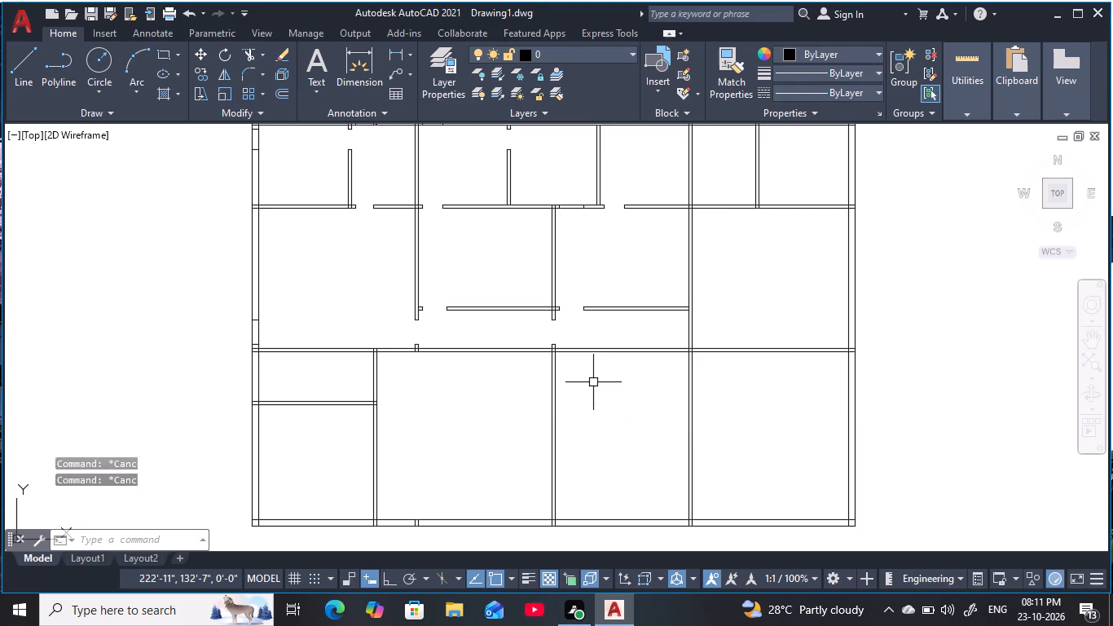
key("Escape")
key("Escape")
key("Escape")
Offset the inner line of the left exterior wall 6' into the bottom-left room.
key("o")
key("space")
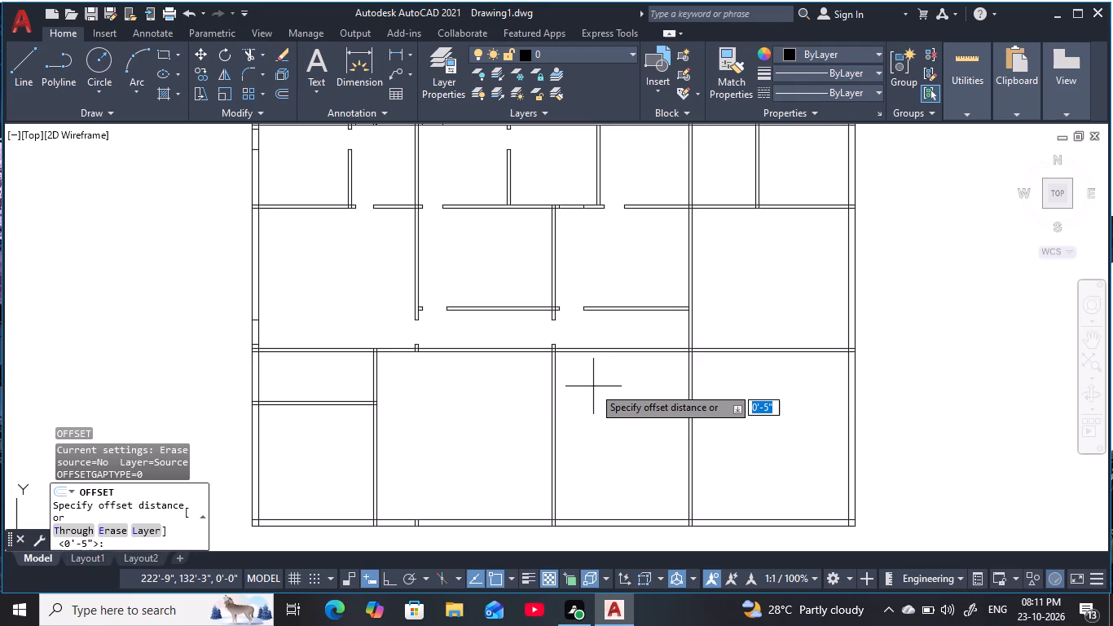
type("6'")
key("space")
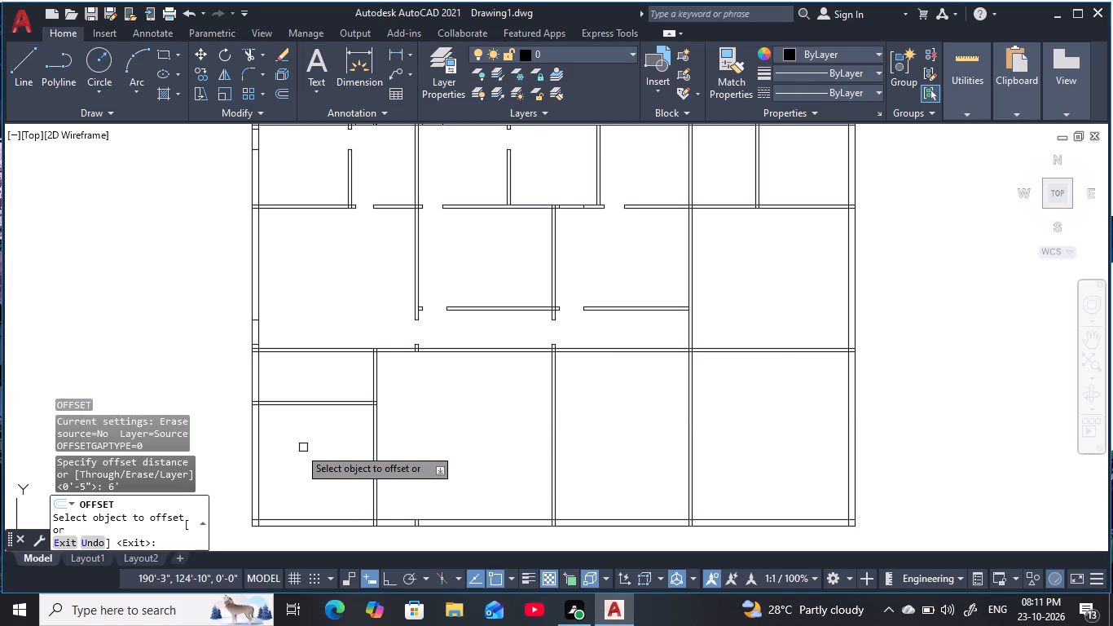
left_click(260, 439)
left_click(404, 422)
key("Escape")
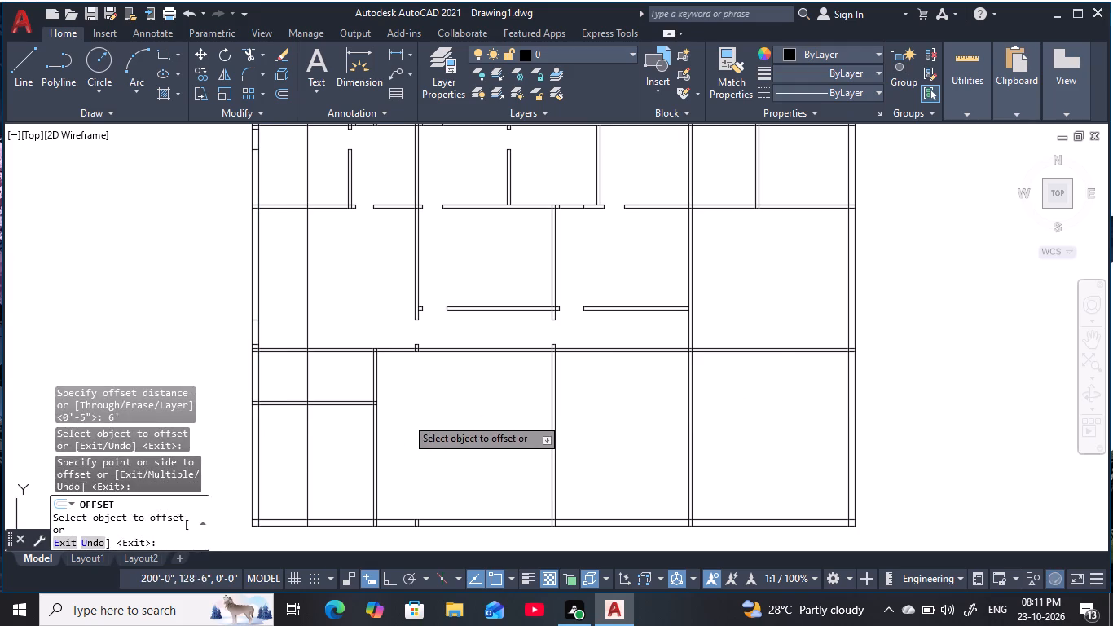
key("Escape")
key("Escape")
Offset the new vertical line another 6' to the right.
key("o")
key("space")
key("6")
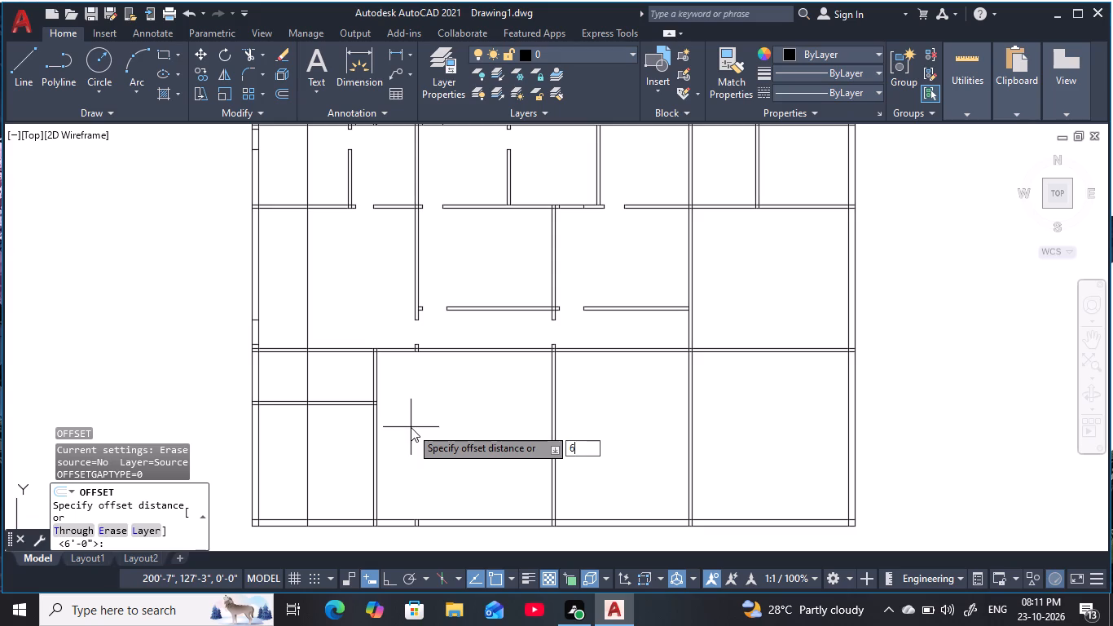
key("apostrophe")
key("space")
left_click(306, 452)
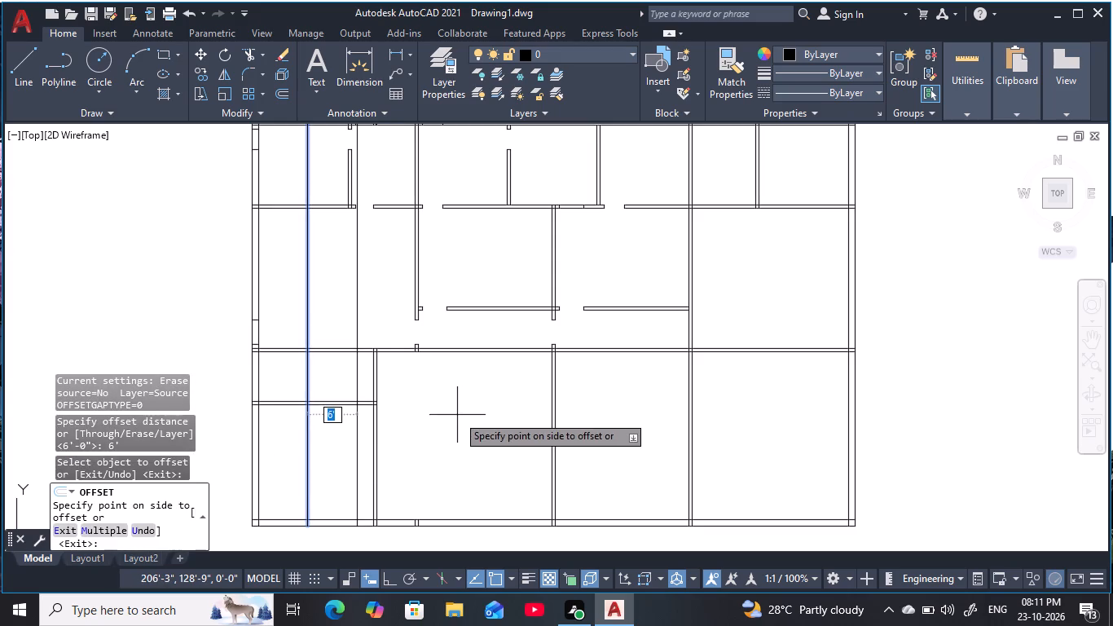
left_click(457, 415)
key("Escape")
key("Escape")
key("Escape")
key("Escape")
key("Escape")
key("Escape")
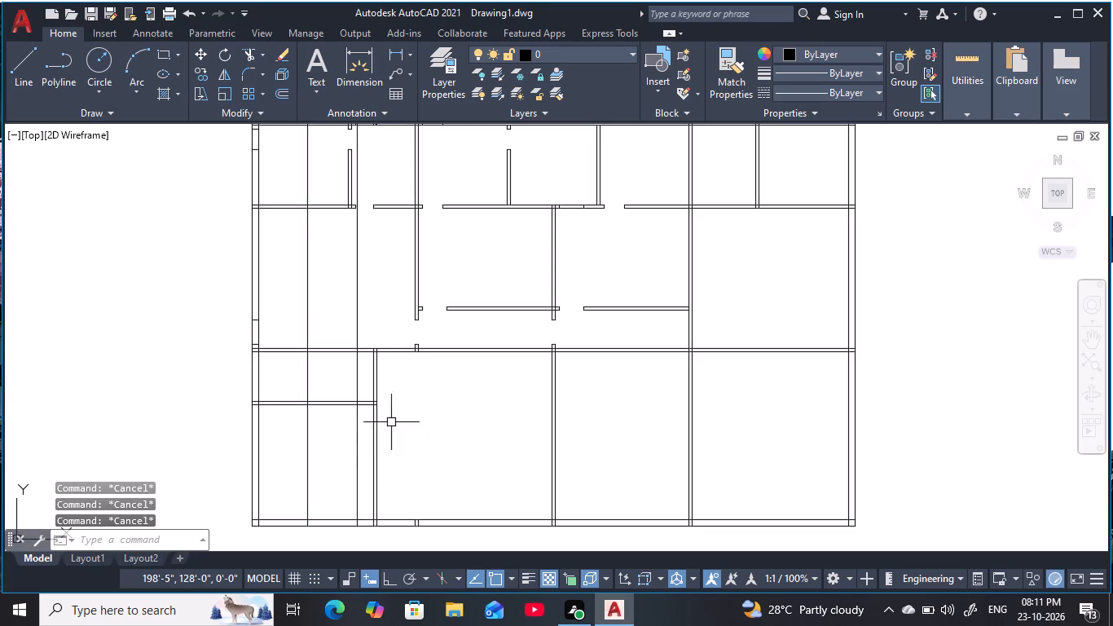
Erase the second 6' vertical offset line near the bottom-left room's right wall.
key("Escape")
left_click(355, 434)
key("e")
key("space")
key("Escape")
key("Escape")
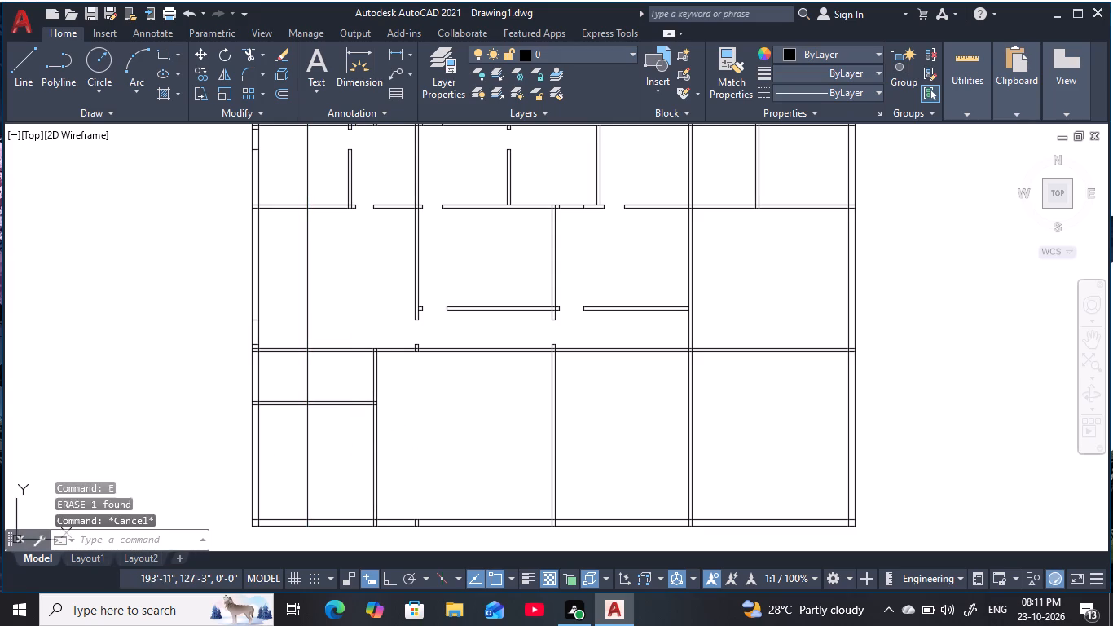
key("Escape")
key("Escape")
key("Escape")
Offset the remaining new vertical line 5" to the right to form a partition wall.
key("o")
key("space")
key("6")
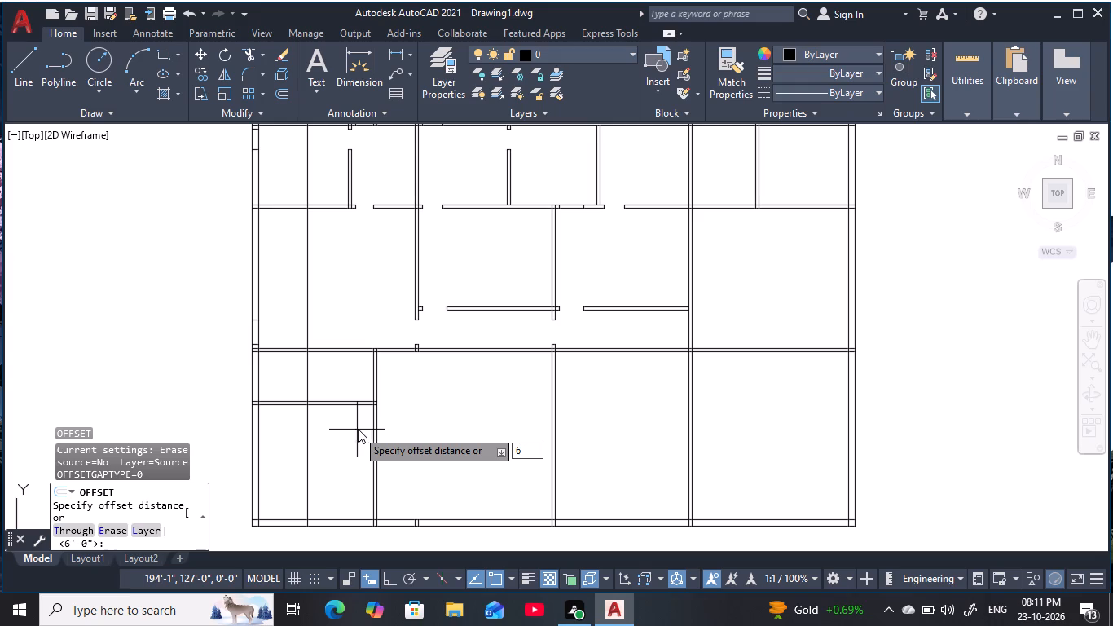
key("BackSpace")
type("5")
key("space")
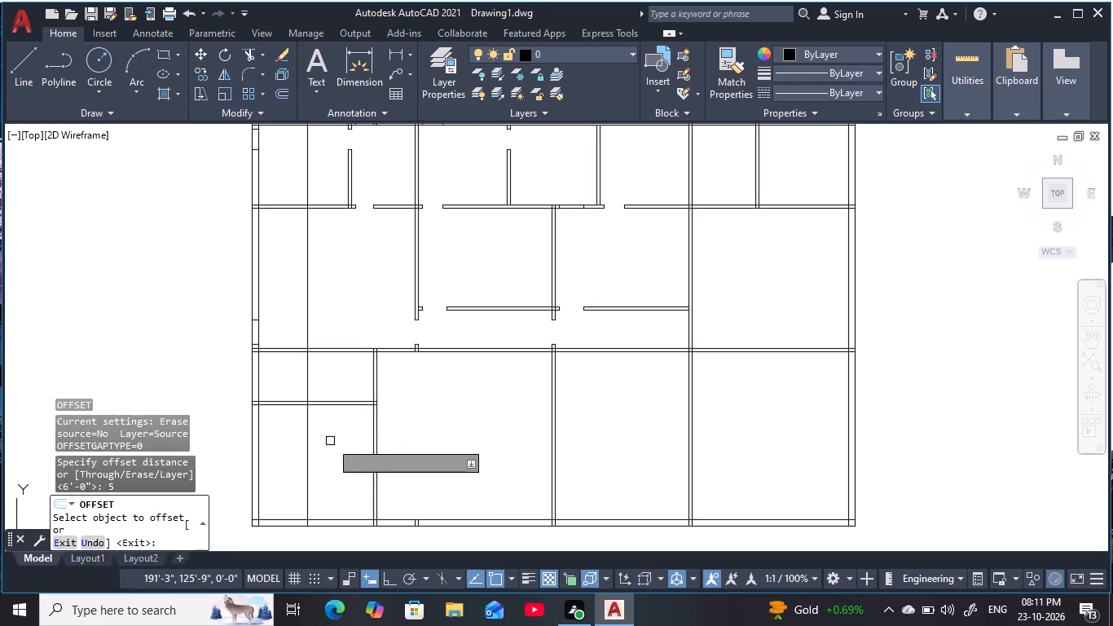
left_click(308, 450)
left_click(392, 456)
key("Escape")
key("Escape")
key("Escape")
key("Escape")
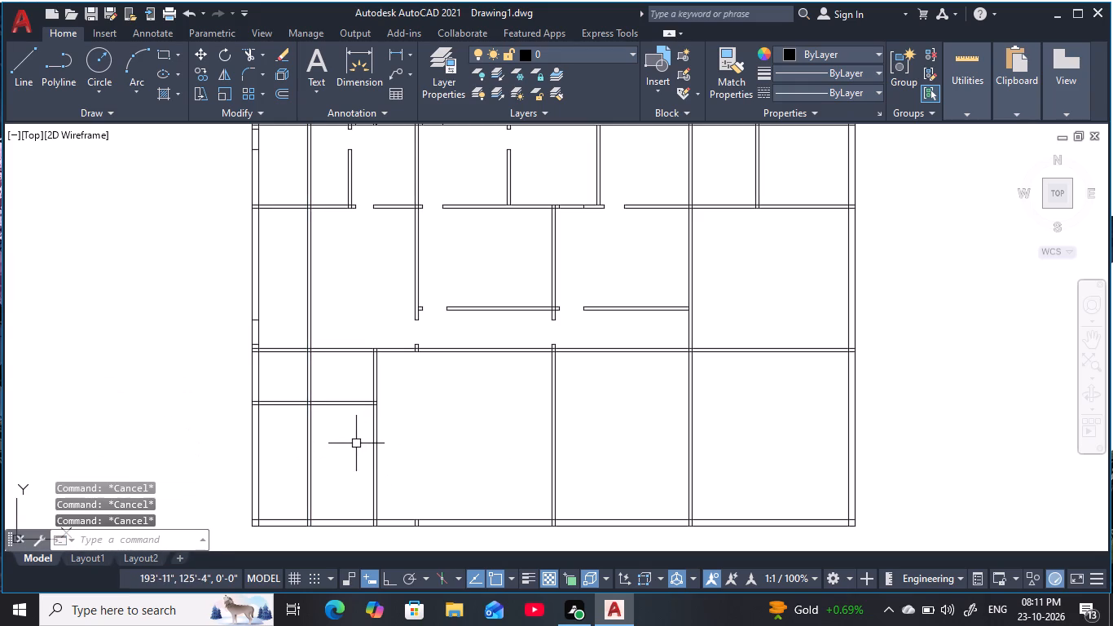
Trim the horizontal wall right of the partition and the partition below the horizontal wall, leaving a small corner room in the bottom-left room.
type("tr")
key("space")
left_click(354, 436)
left_click(353, 408)
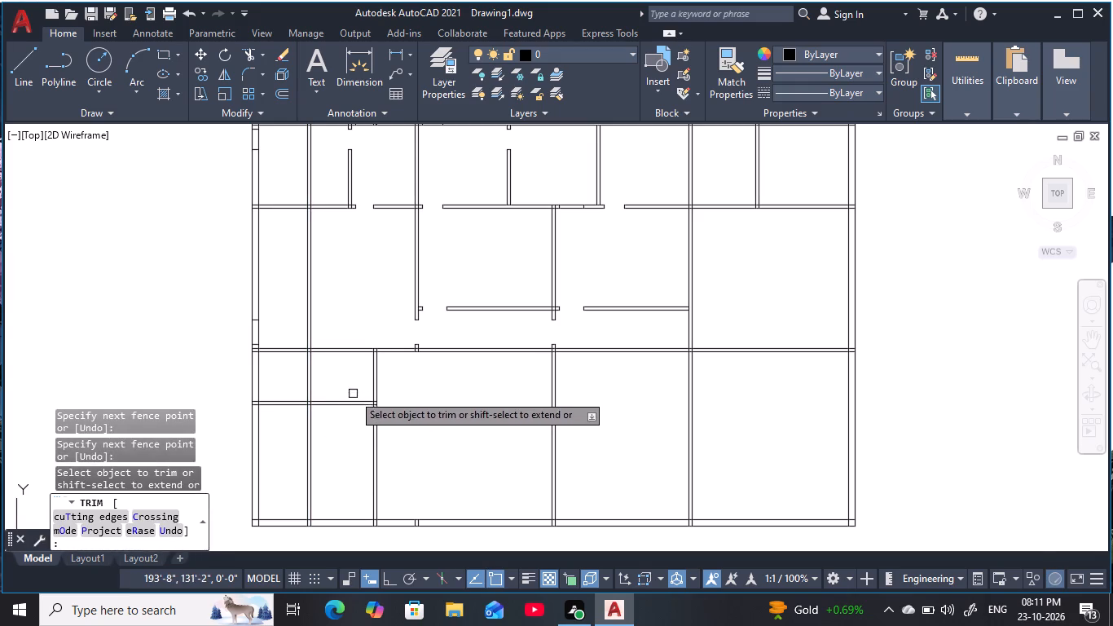
left_click(350, 390)
left_click(342, 434)
left_click_drag(332, 439, 323, 444)
left_click(297, 456)
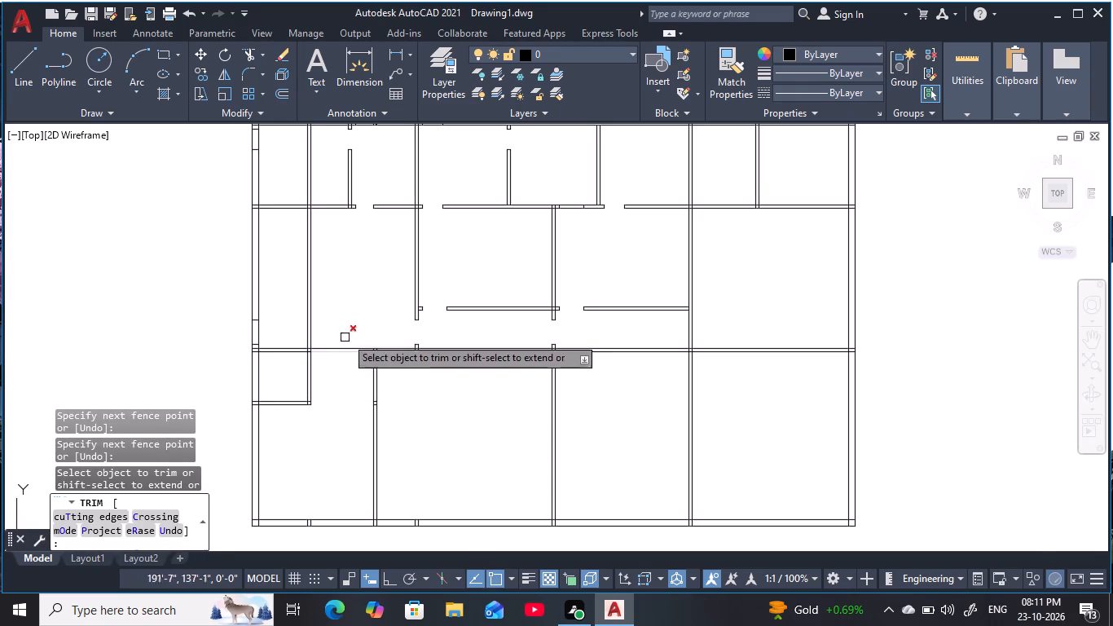
Remove the new partition lines above the bottom row by trimming them in the middle row and erasing the leftovers in the top row.
left_click(322, 309)
left_click(277, 315)
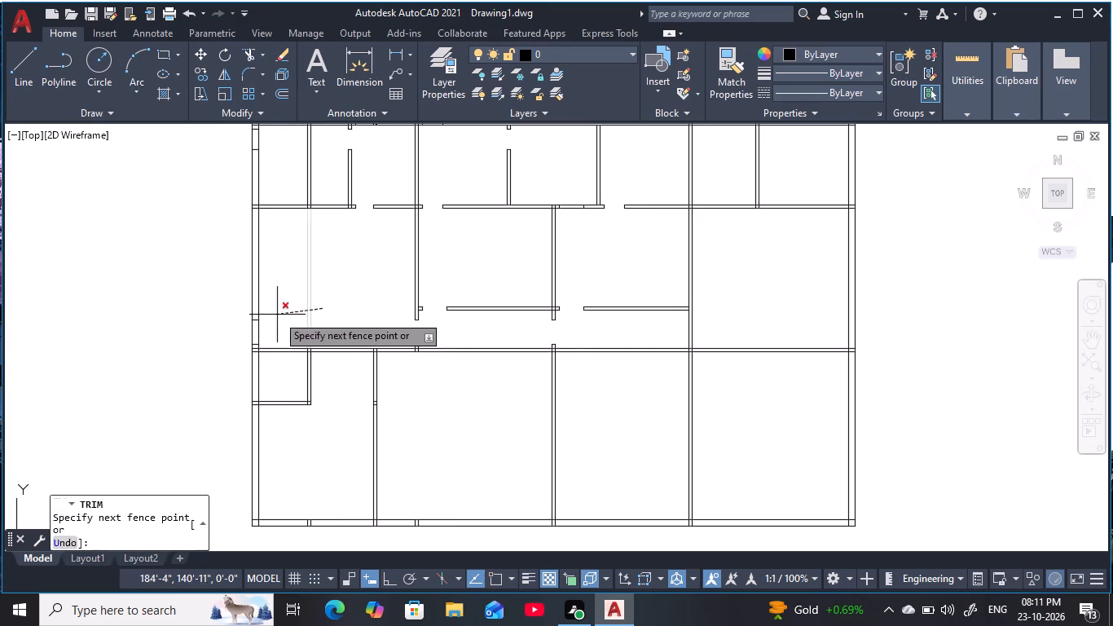
middle_click_drag(319, 283, 352, 395)
key("Escape")
key("Escape")
left_click(356, 283)
left_click(316, 283)
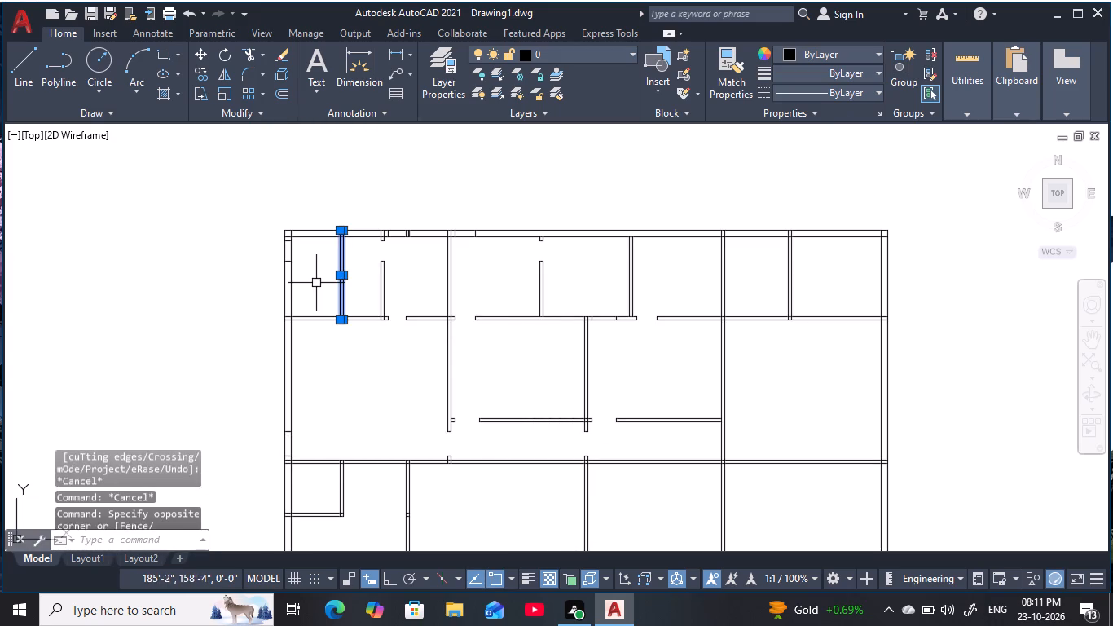
key("e")
key("space")
Extend both lines of the small corner room's lower wall to the bottom-left room's right wall.
middle_click_drag(370, 388, 275, 301)
scroll(271, 298, "down", 1)
middle_click_drag(271, 300, 263, 306)
key("Escape")
key("Escape")
key("Escape")
key("Escape")
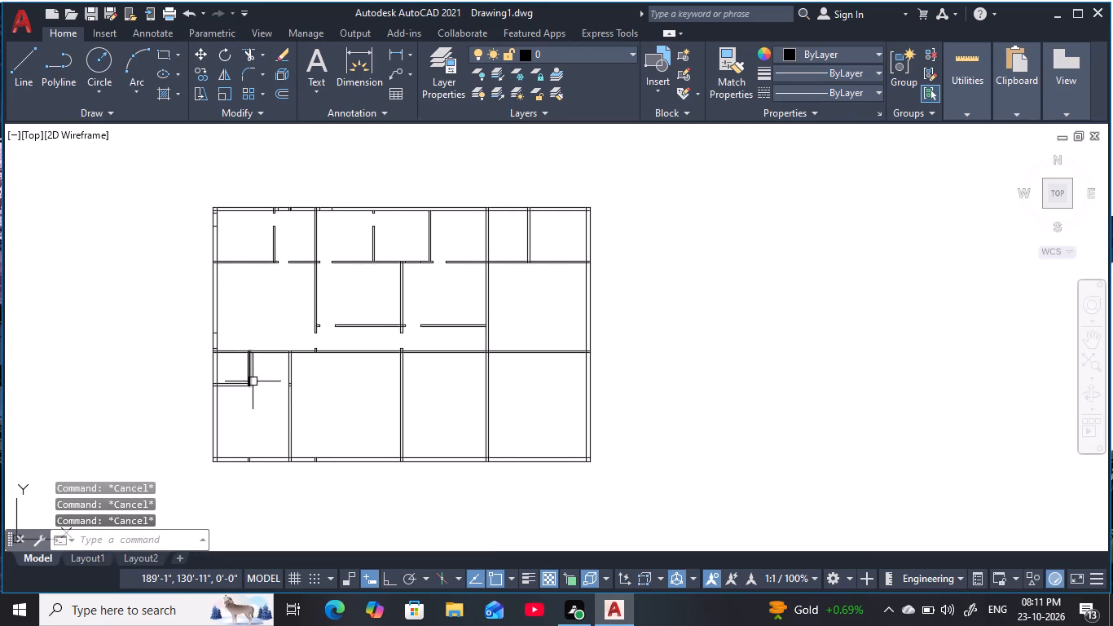
scroll(254, 383, "up", 2)
middle_click_drag(259, 384, 281, 391)
key("Escape")
key("Escape")
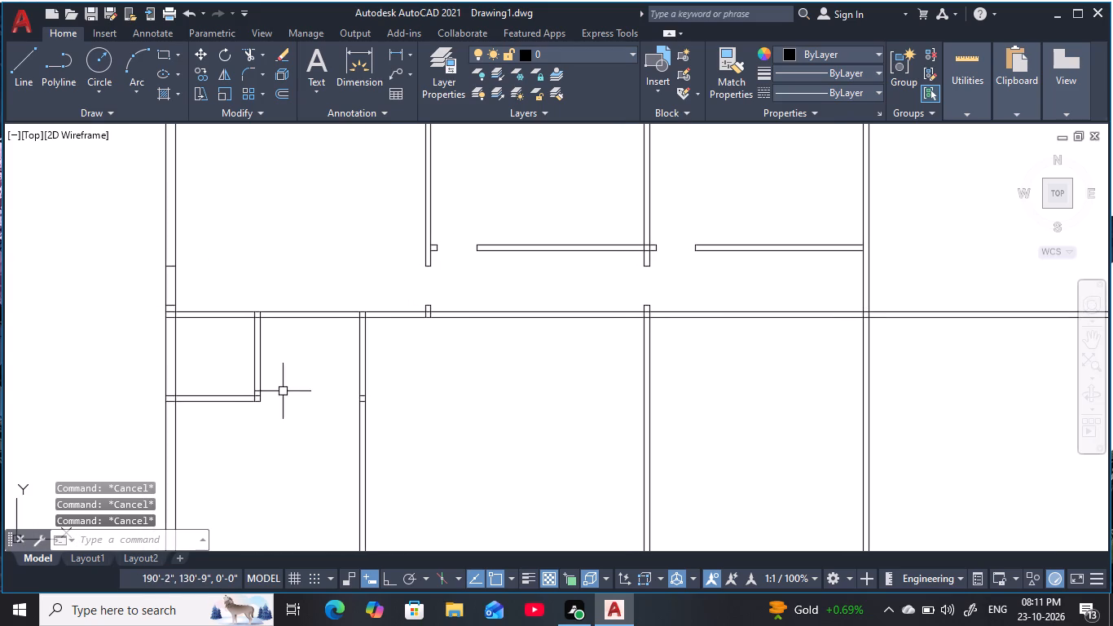
key("Escape")
type("ex")
key("space")
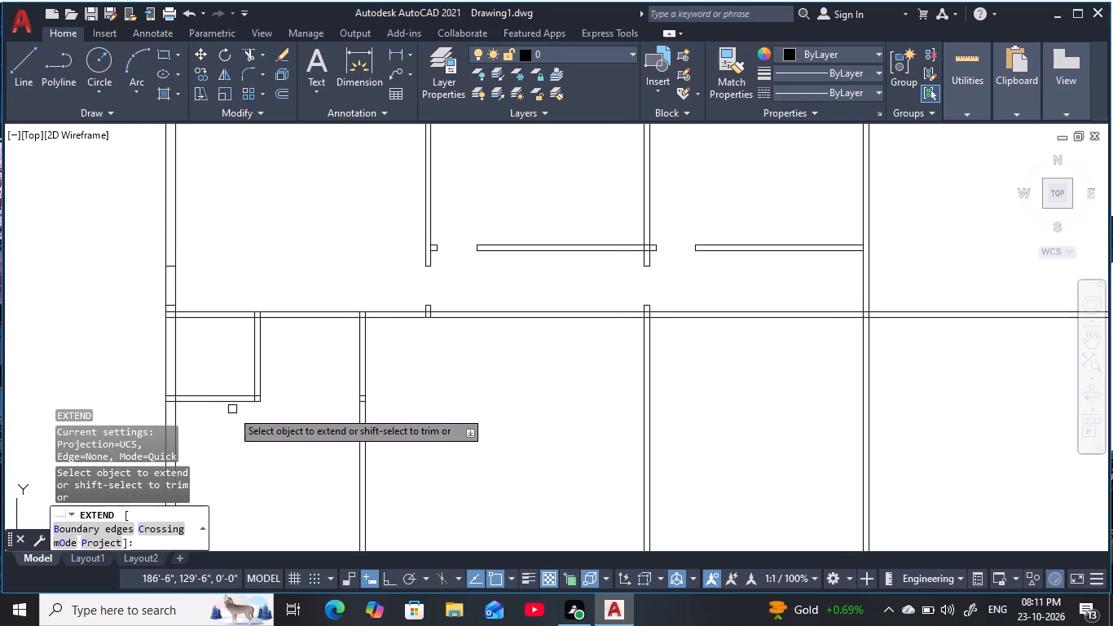
left_click(231, 421)
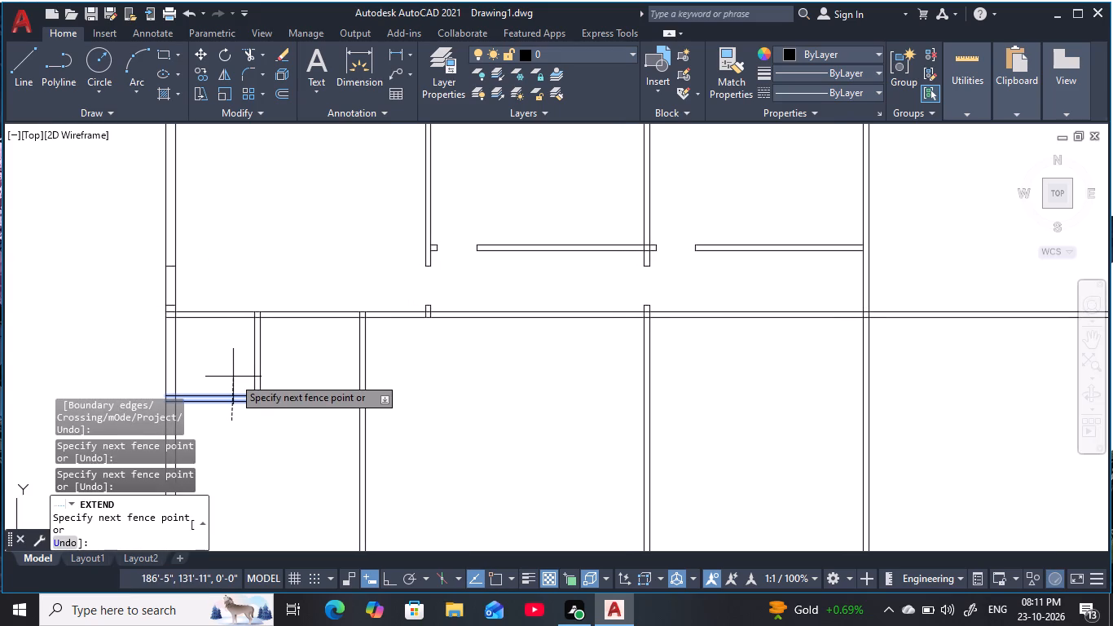
left_click(233, 377)
scroll(277, 455, "up", 1)
middle_click(283, 455)
key("Escape")
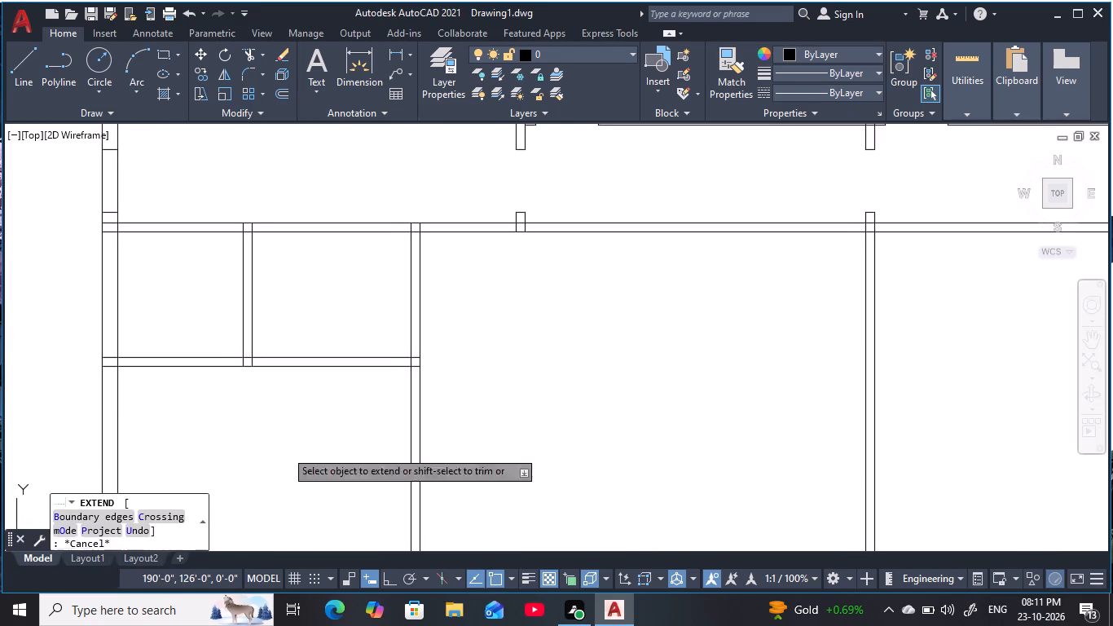
Trim the bottom-left room's right wall lines between the horizontal wall above and the small corner room's extended lower wall.
key("Escape")
key("Escape")
key("Escape")
key("t")
key("r")
key("space")
left_click(451, 320)
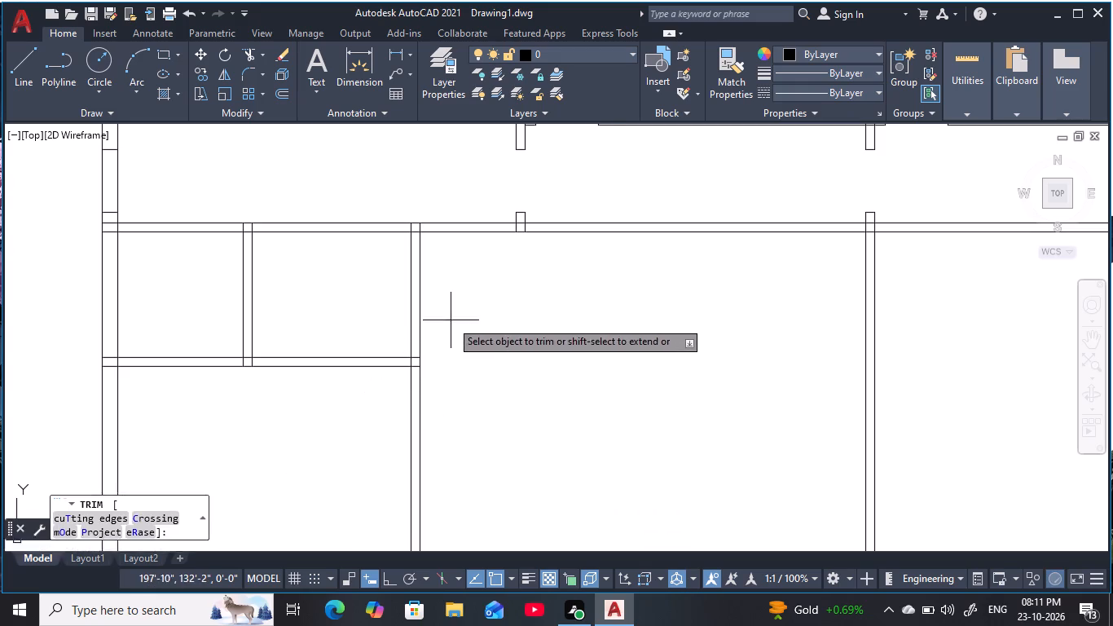
left_click(360, 309)
scroll(419, 336, "down", 2)
middle_click_drag(420, 337, 411, 310)
key("Escape")
key("Escape")
key("Escape")
key("Escape")
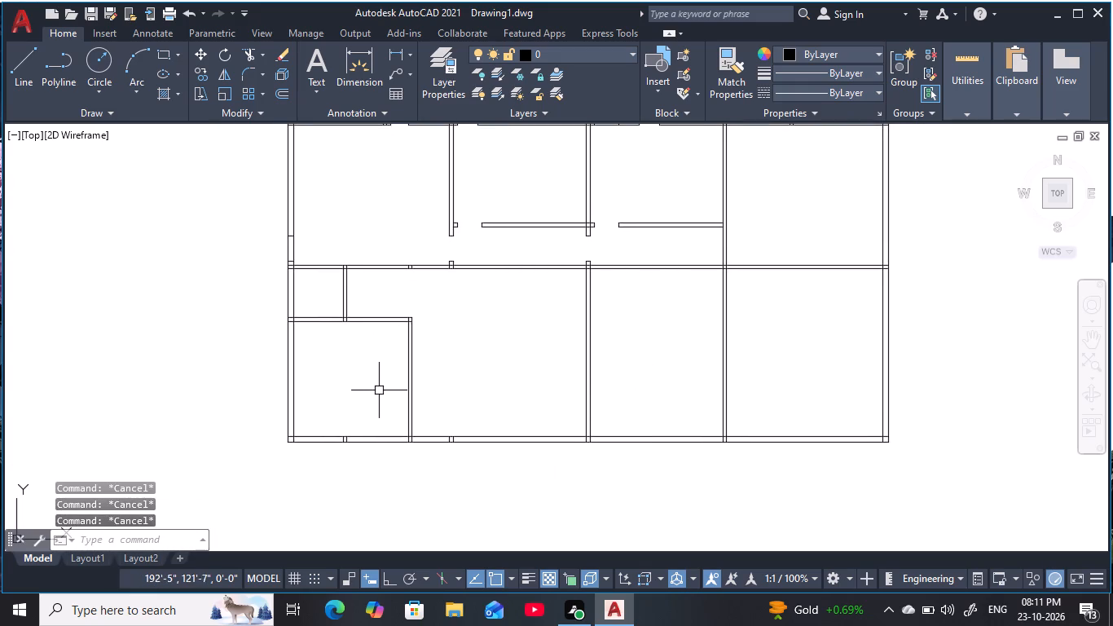
key("Escape")
key("Escape")
key("Escape")
key("Escape")
Offset the bottom line of the small corner room's extended lower wall 6" downward.
key("o")
key("space")
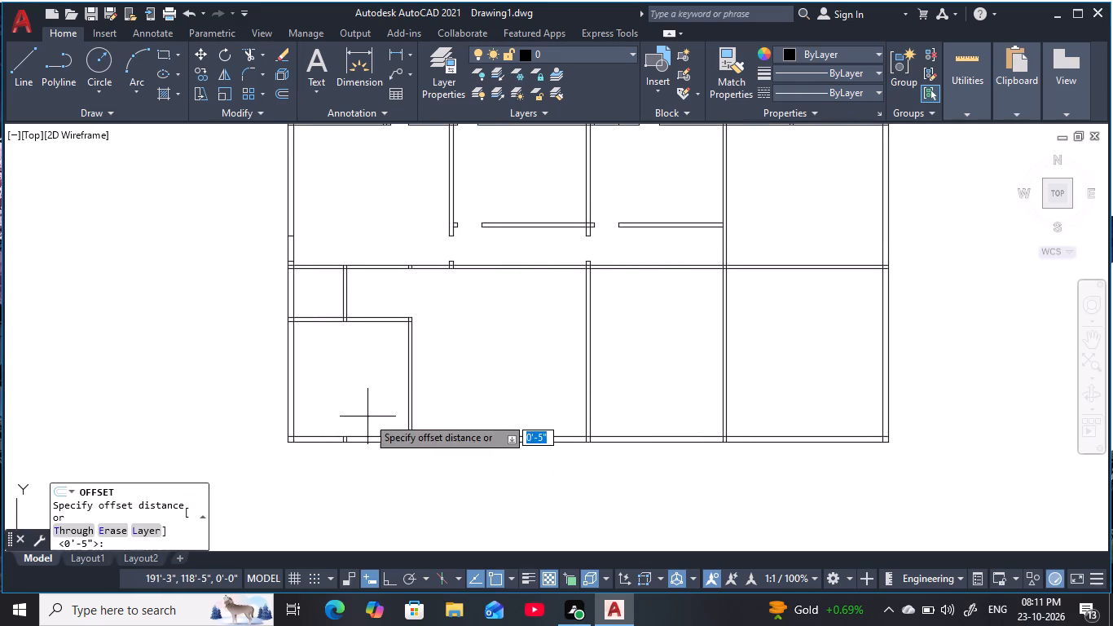
type("6")
key("space")
left_click(394, 322)
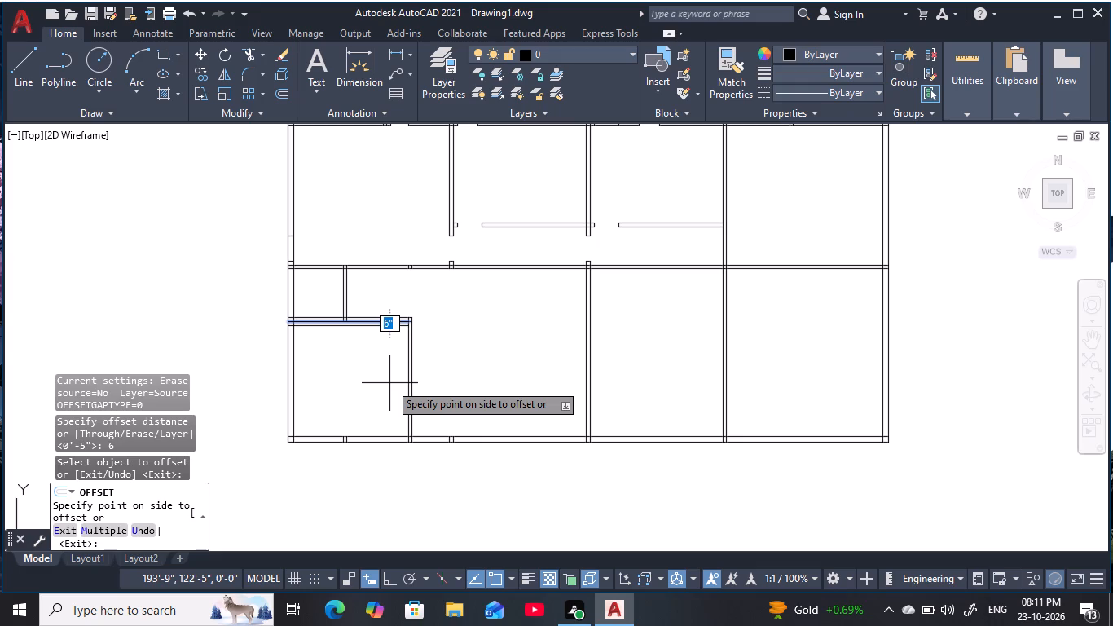
left_click(389, 383)
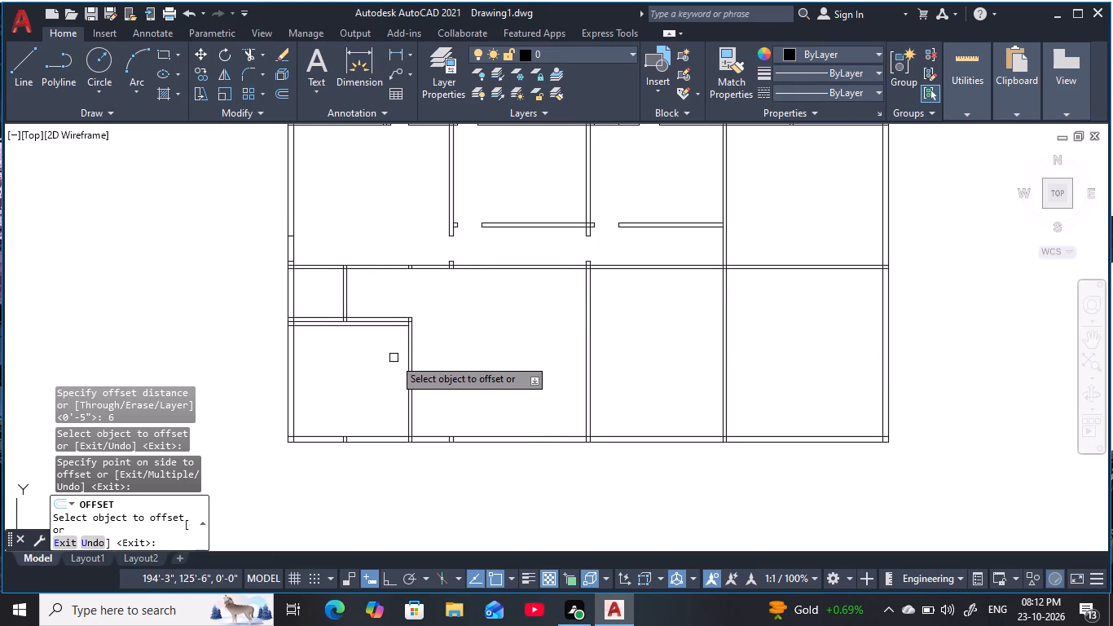
key("Escape")
key("Escape")
key("Escape")
key("Escape")
key("Escape")
key("Escape")
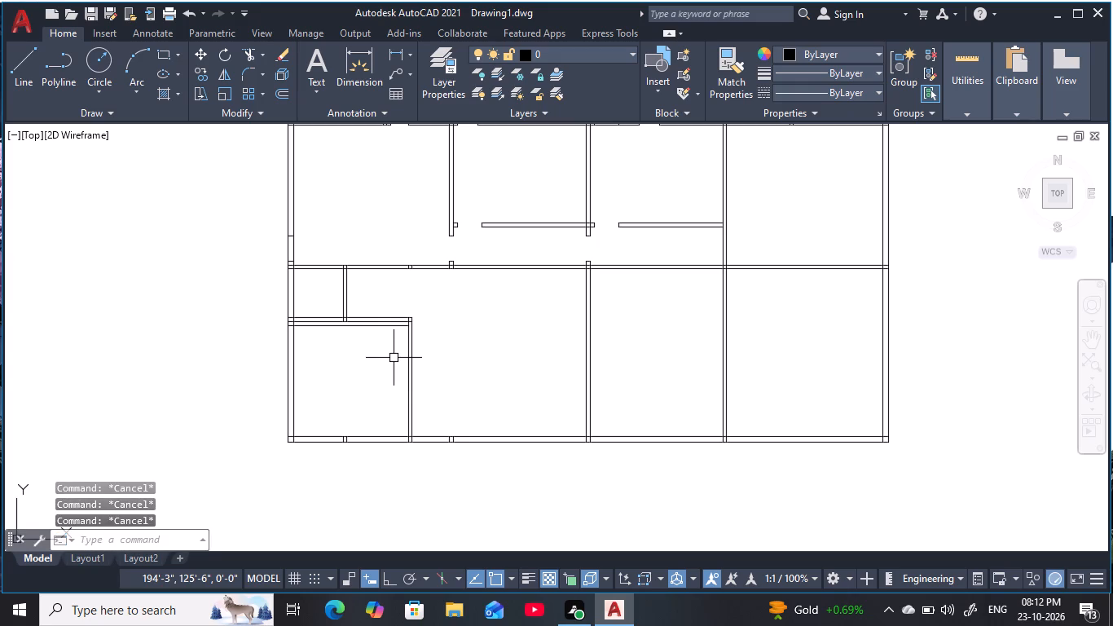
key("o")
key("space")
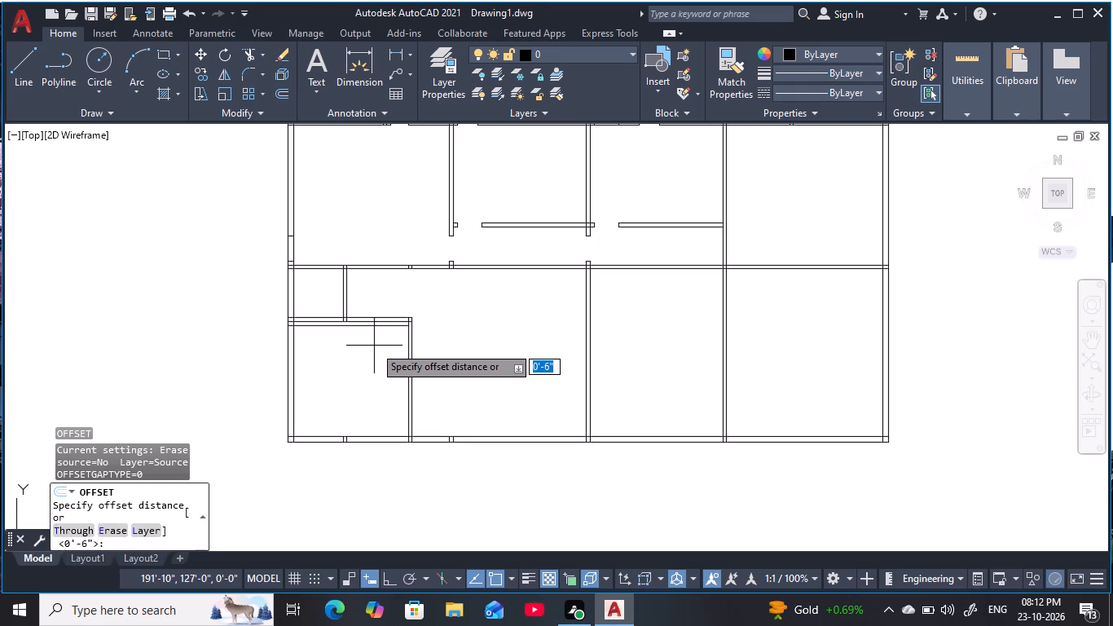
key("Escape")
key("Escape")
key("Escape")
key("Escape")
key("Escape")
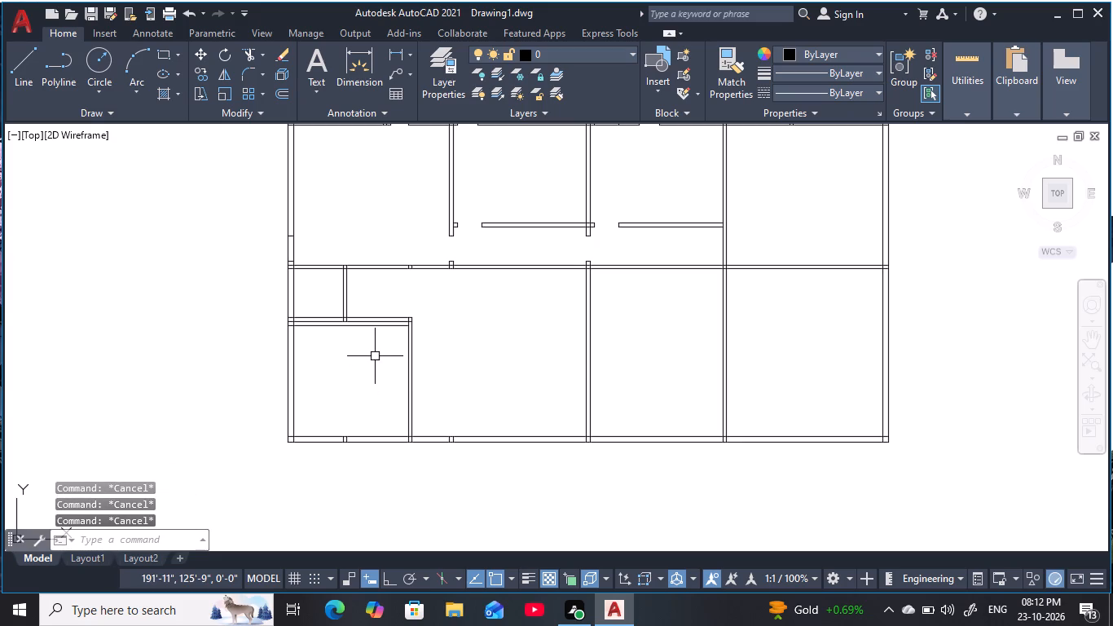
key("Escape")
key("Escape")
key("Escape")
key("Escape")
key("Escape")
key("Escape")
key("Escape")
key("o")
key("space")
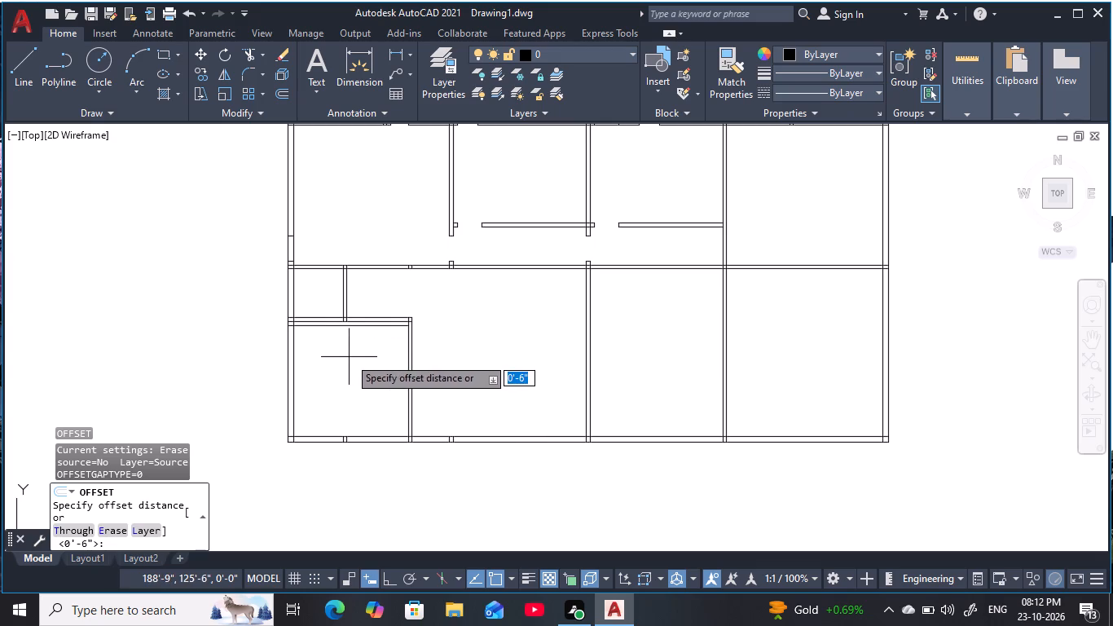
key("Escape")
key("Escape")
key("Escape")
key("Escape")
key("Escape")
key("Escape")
Offset the new 6" offset line 3' downward to mark the door opening in the bottom-left room.
key("o")
key("space")
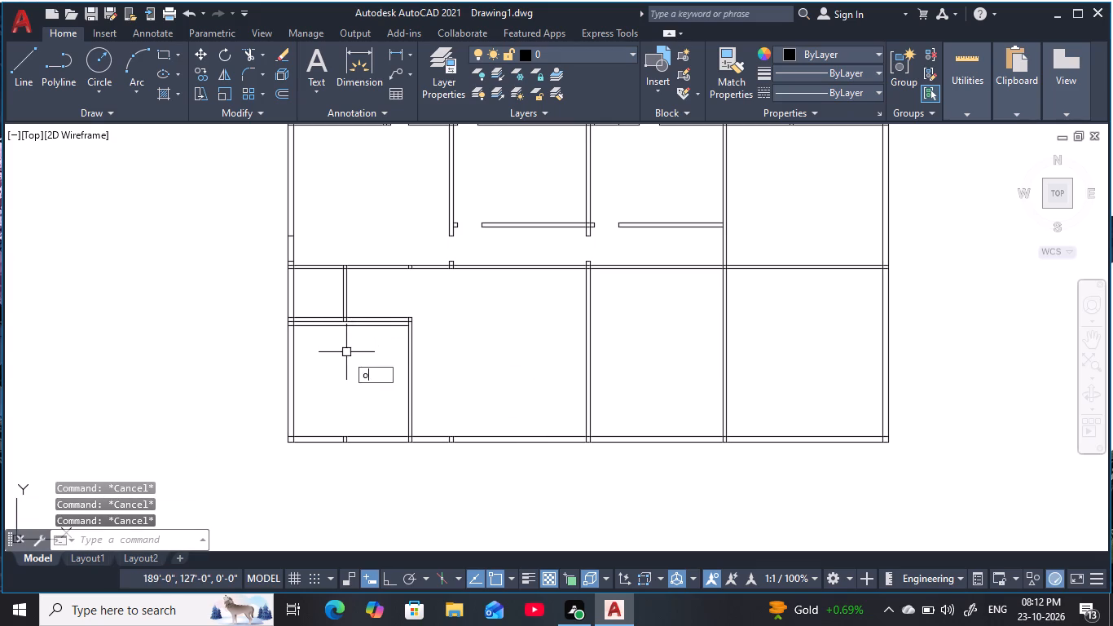
key("2")
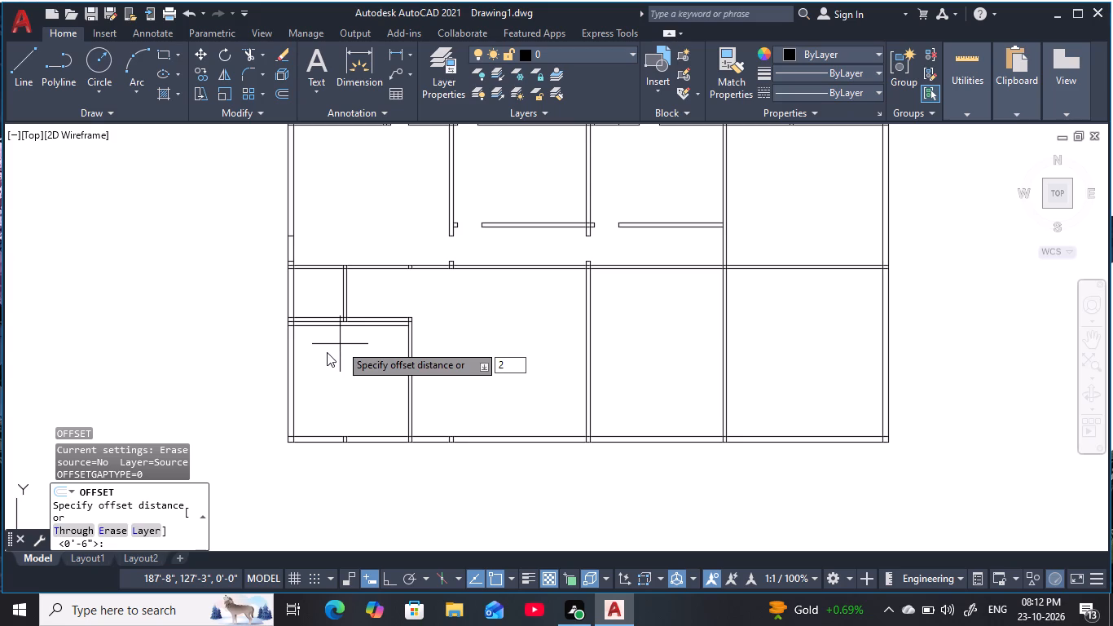
key("BackSpace")
key("3")
key("apostrophe")
key("space")
left_click(367, 328)
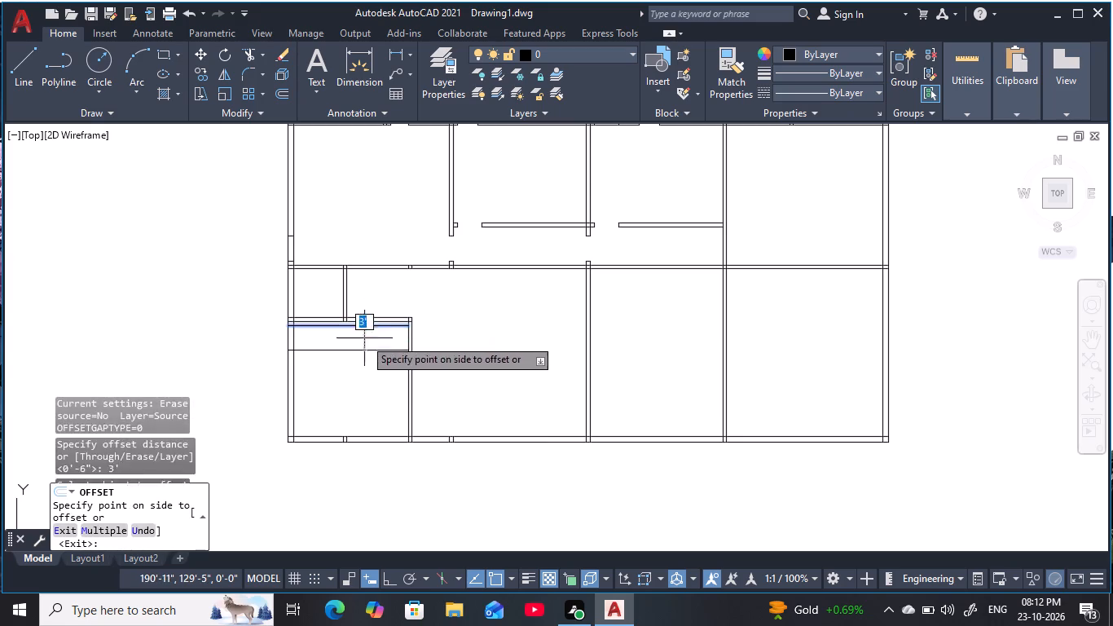
left_click(376, 409)
key("Escape")
key("Escape")
key("Escape")
key("Escape")
Extend both door marking lines across the bottom-left room's right wall to its outer face.
type("ex")
key("space")
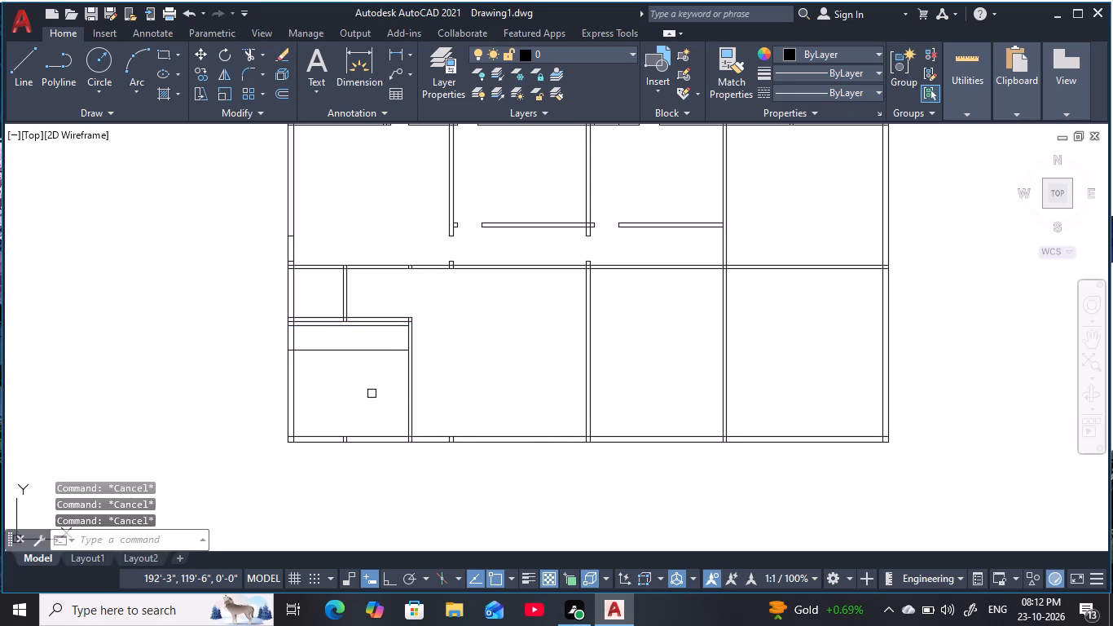
left_click(378, 351)
left_click(390, 328)
key("Escape")
key("Escape")
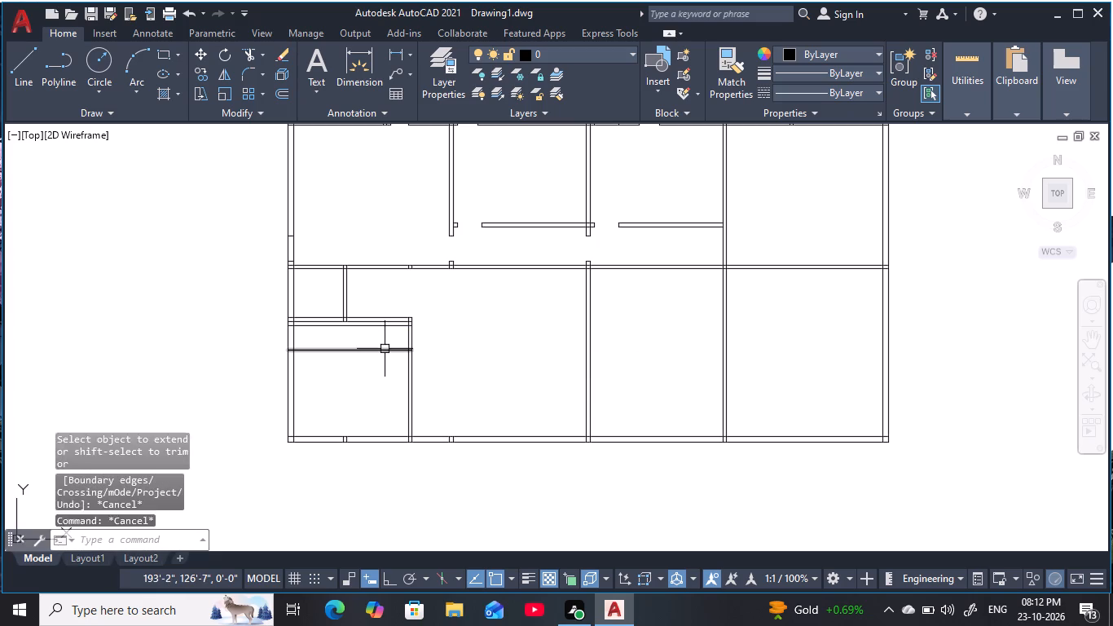
key("Escape")
Trim the right wall between the two marking lines and the marking lines inside the bottom-left room, leaving a 3' door opening.
key("t")
key("r")
key("space")
left_click(381, 352)
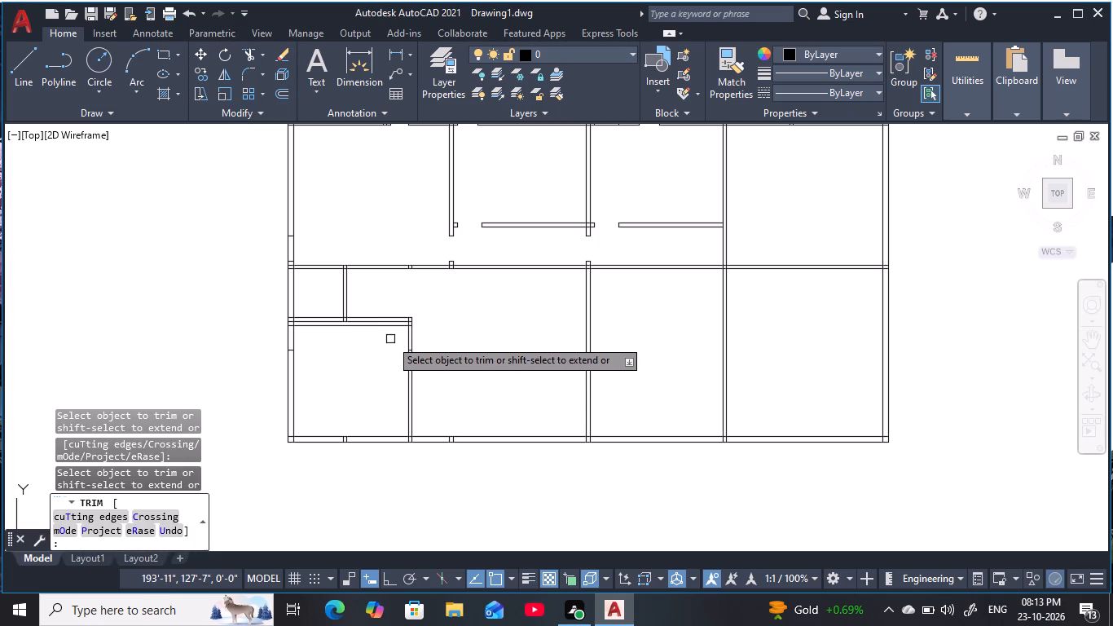
scroll(394, 340, "up", 2)
left_click_drag(512, 325, 499, 328)
left_click(393, 350)
left_click(407, 322)
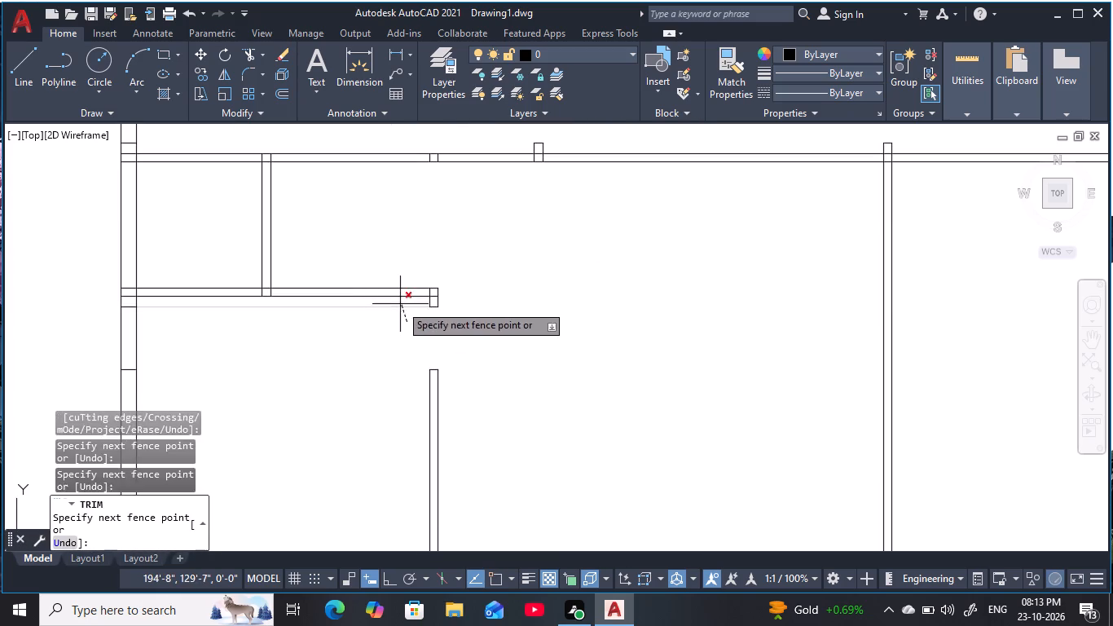
left_click(400, 304)
scroll(379, 337, "down", 2)
middle_click_drag(378, 338, 364, 339)
scroll(366, 339, "down", 1)
key("Escape")
key("Escape")
key("Escape")
key("Escape")
key("Escape")
key("Escape")
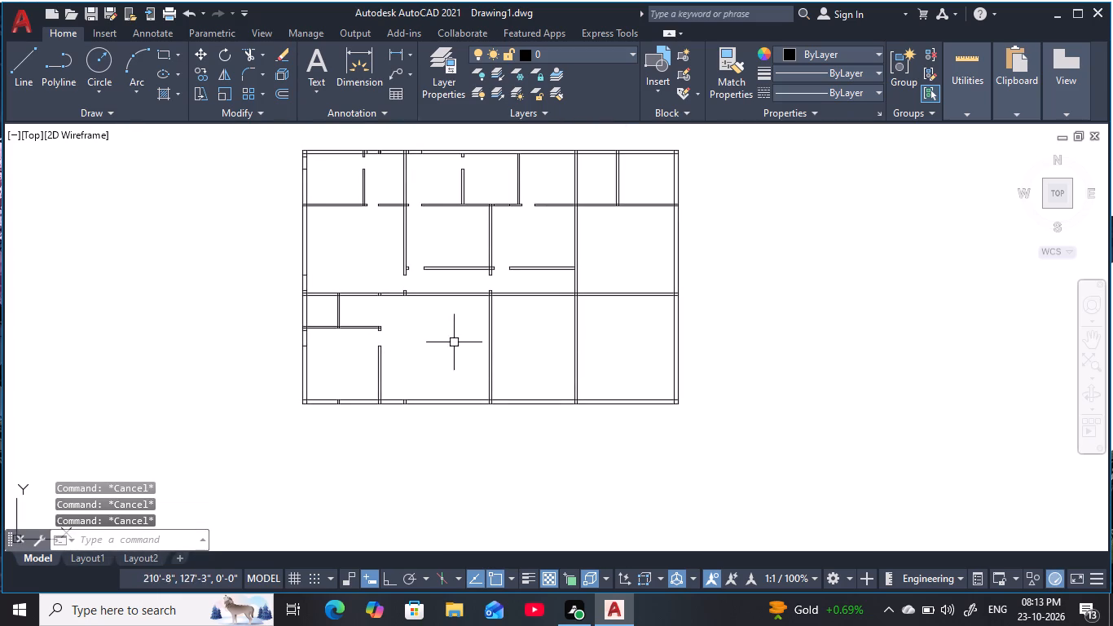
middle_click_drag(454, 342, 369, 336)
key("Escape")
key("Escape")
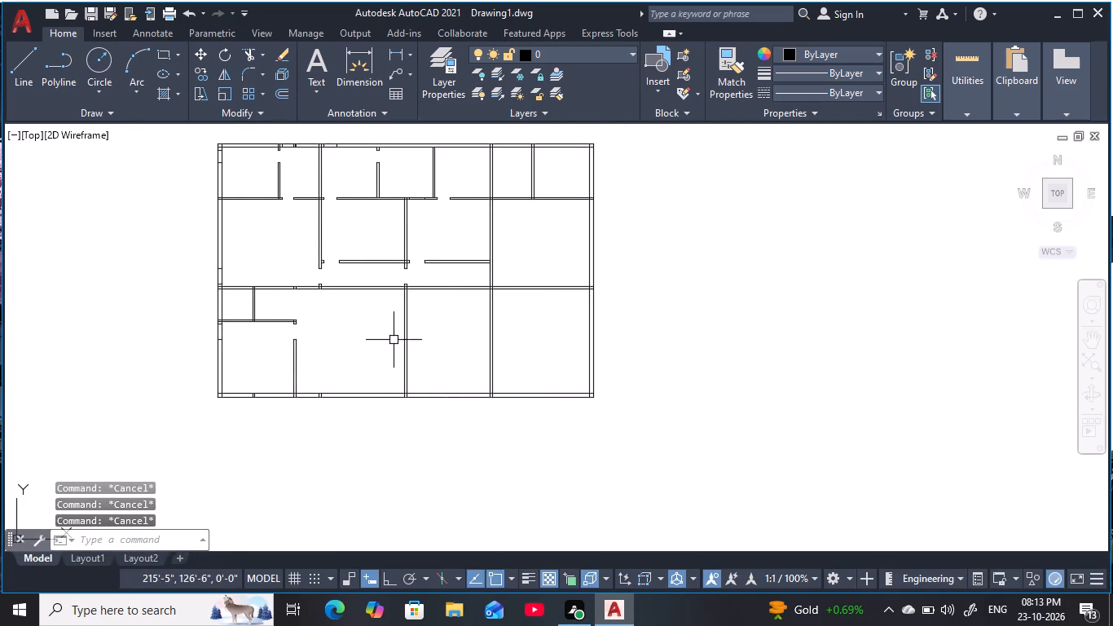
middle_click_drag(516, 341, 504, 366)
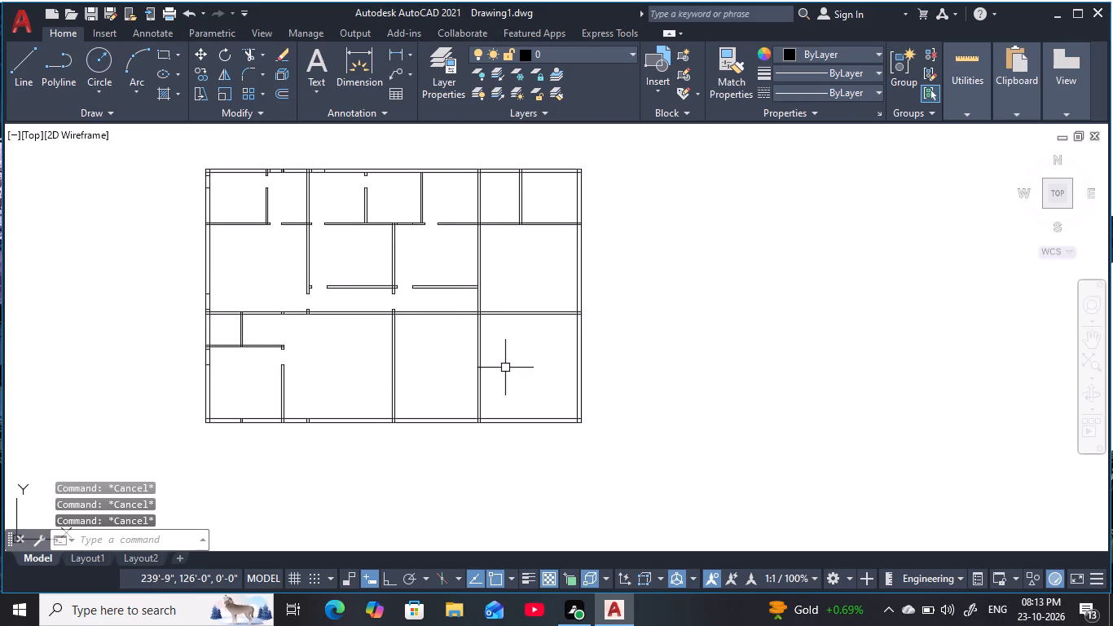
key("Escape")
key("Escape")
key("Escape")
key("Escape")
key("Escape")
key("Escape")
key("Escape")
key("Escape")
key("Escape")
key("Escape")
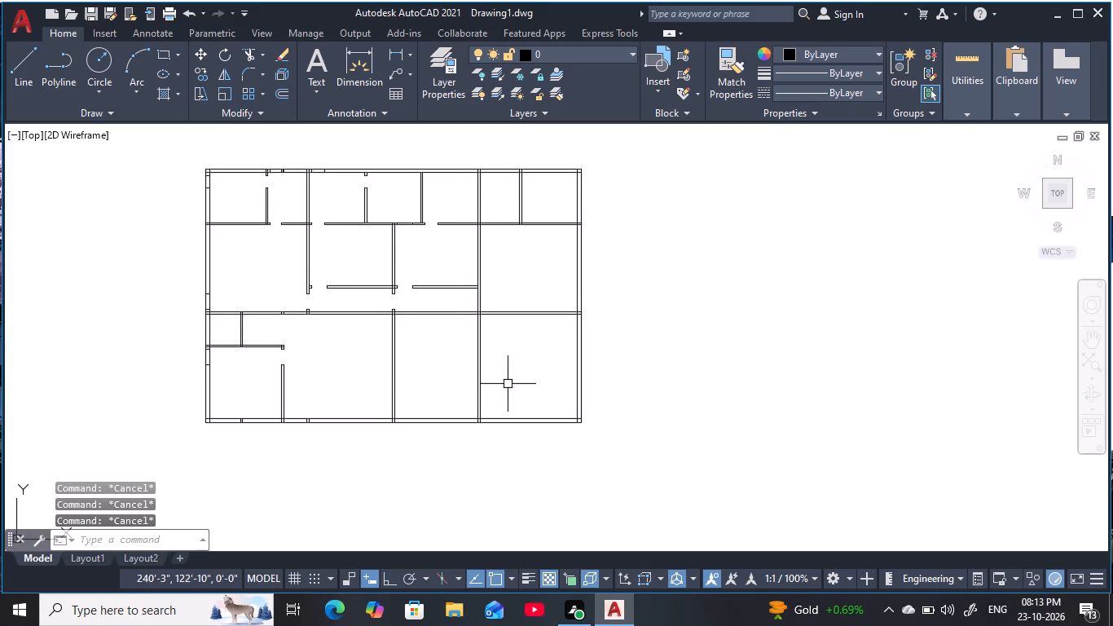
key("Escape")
Offset the inner line of the right exterior wall 7'6" to the left, into the bottom-right room.
scroll(508, 384, "up", 1)
middle_click_drag(508, 384, 504, 375)
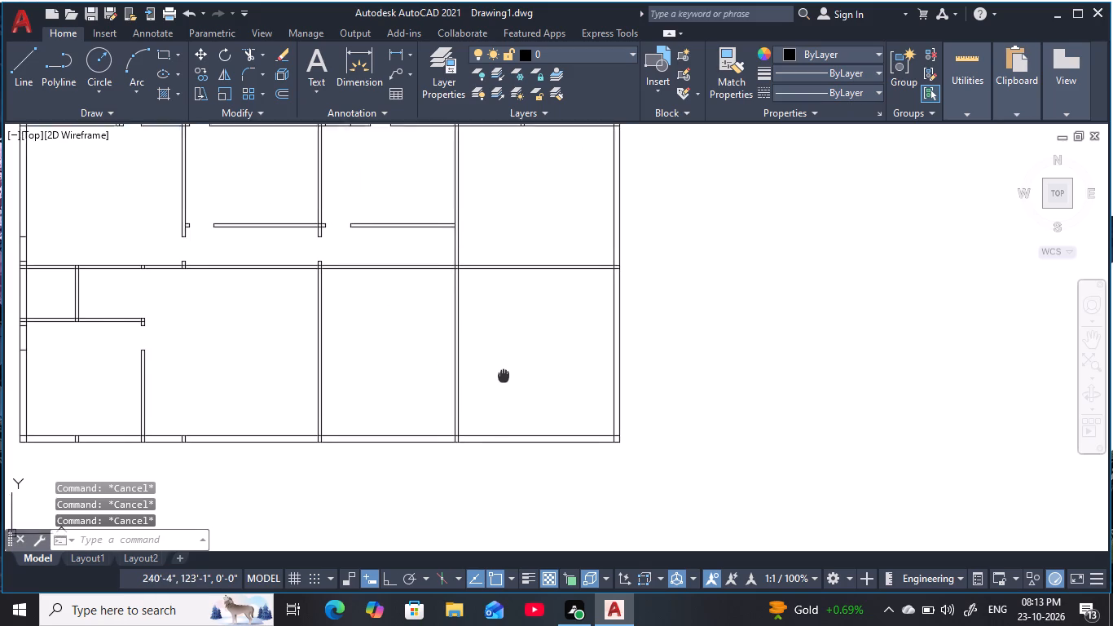
middle_click_drag(504, 375, 502, 365)
key("Escape")
key("Escape")
key("Escape")
key("o")
key("space")
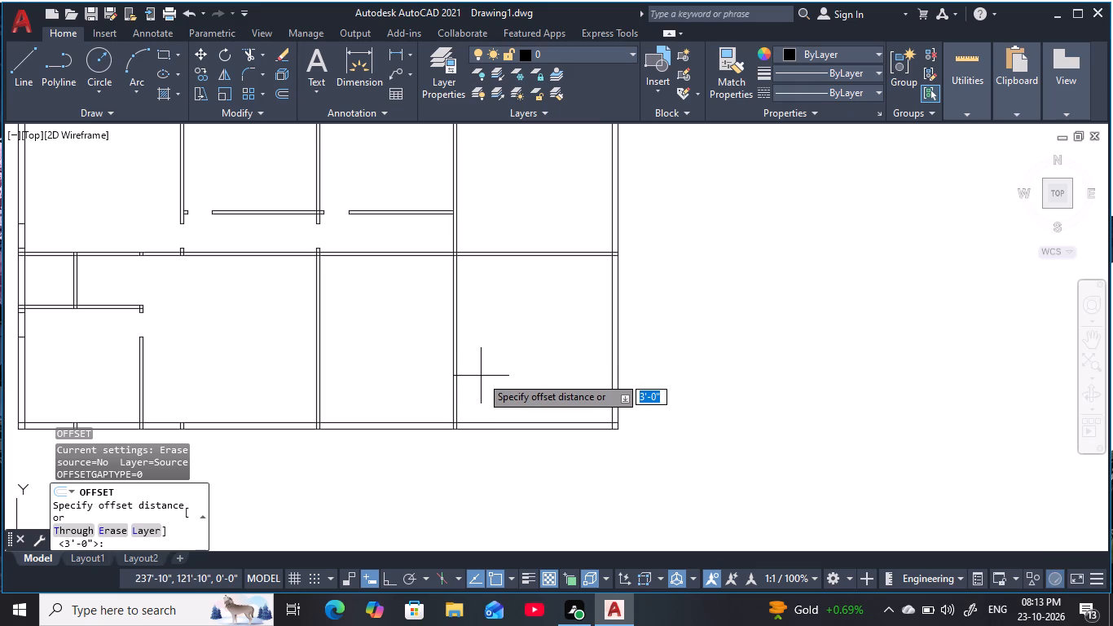
key("7")
key("apostrophe")
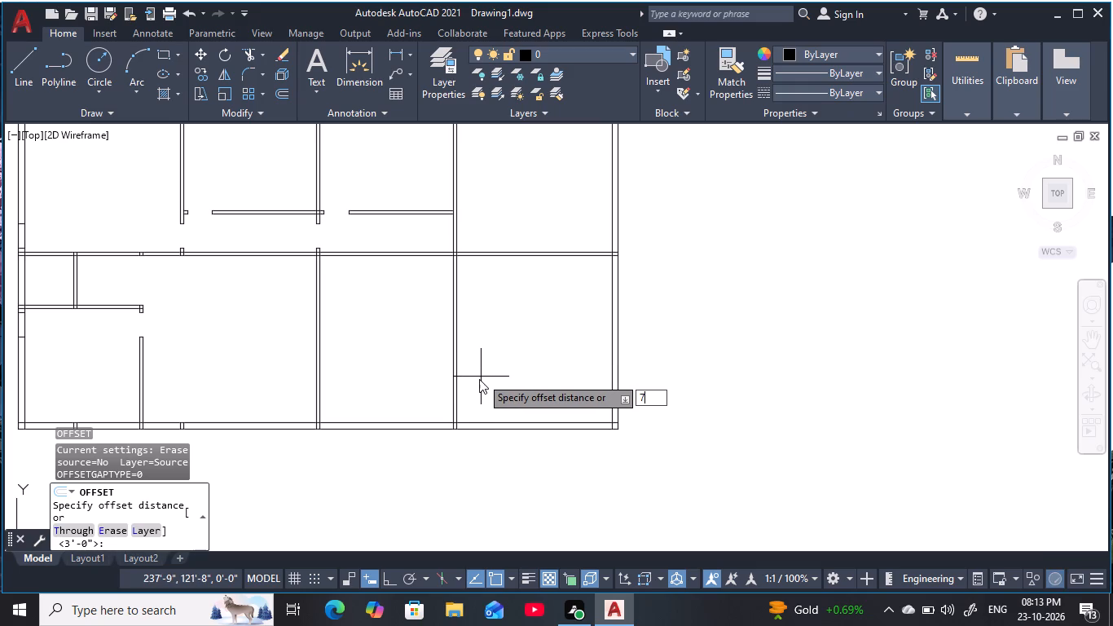
type("6")
key("space")
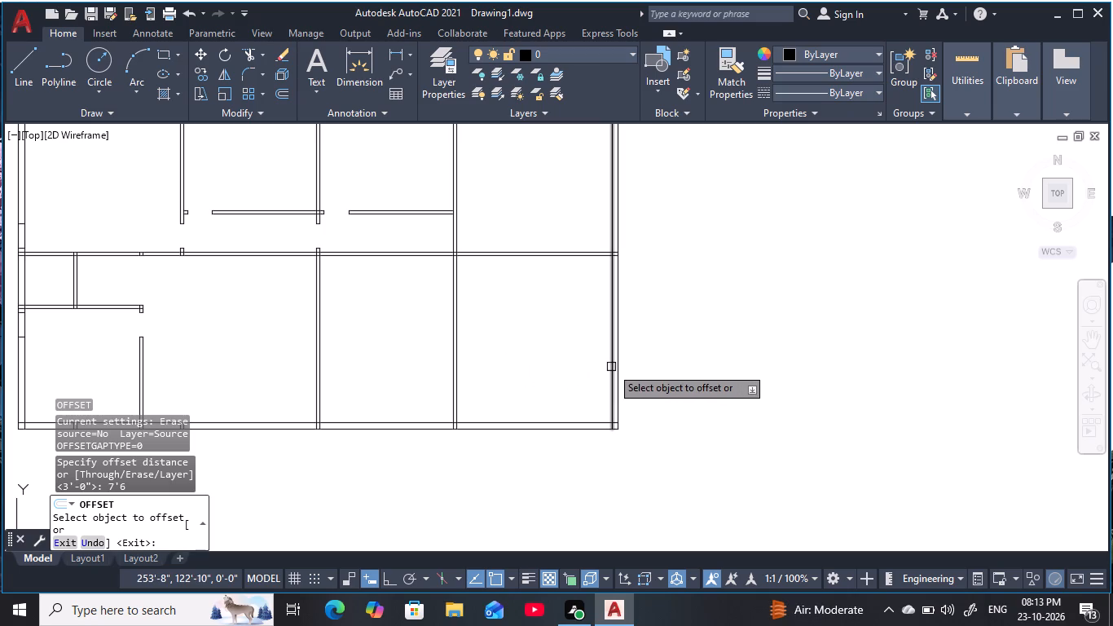
left_click(611, 367)
left_click(513, 368)
key("Escape")
key("Escape")
key("Escape")
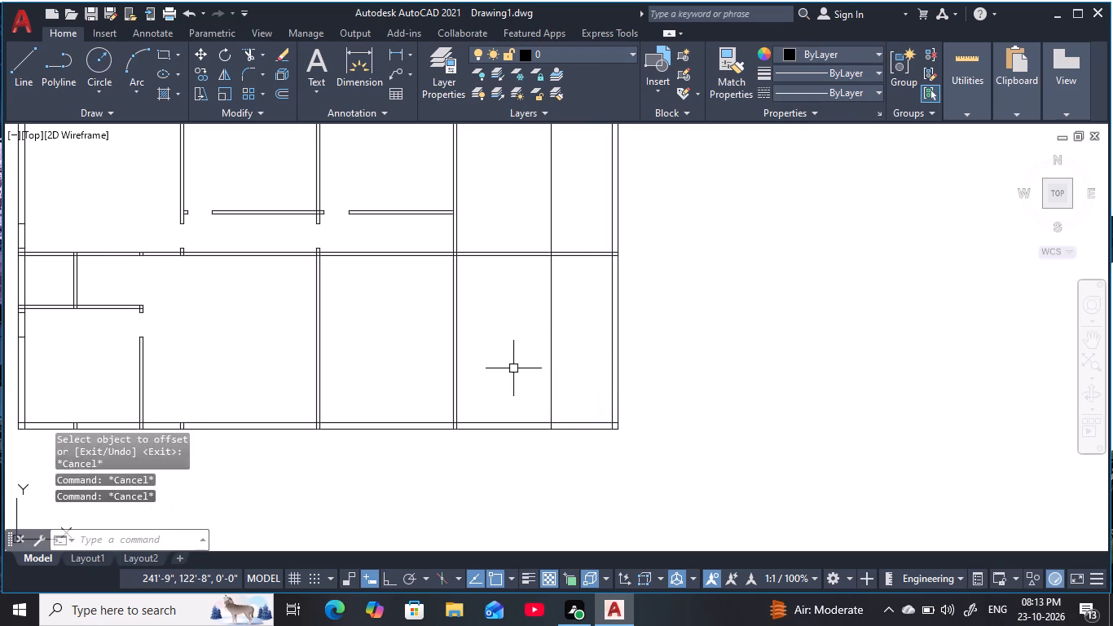
key("Escape")
key("Escape")
key("Escape")
Offset the new vertical line 5" to the left to form a partition wall.
key("o")
key("space")
type("5")
key("space")
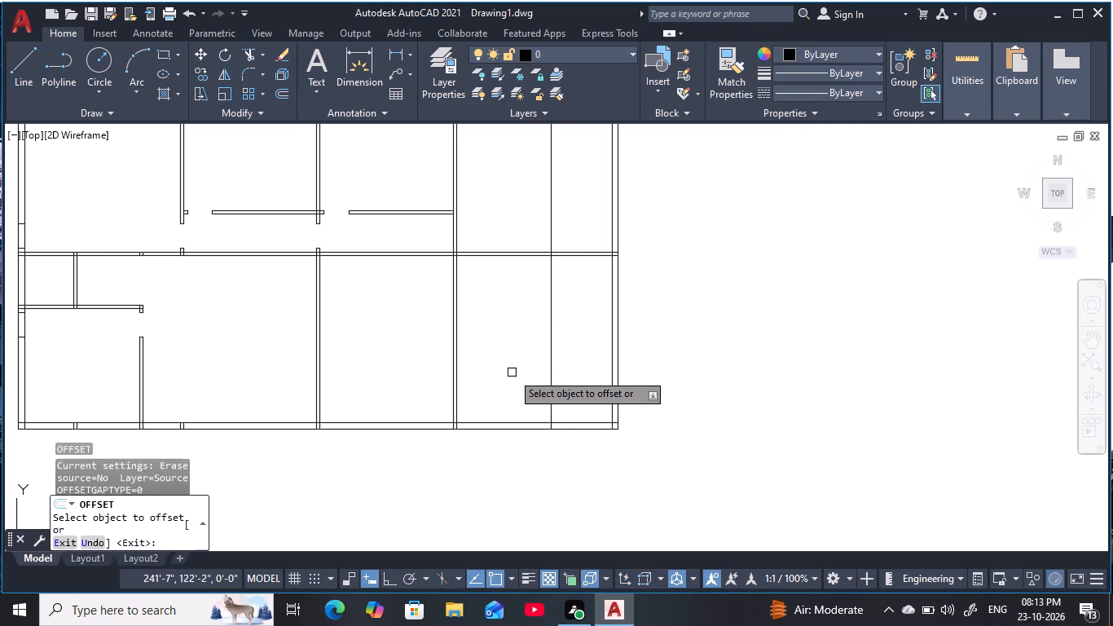
left_click(549, 368)
left_click(500, 371)
key("Escape")
key("Escape")
key("Escape")
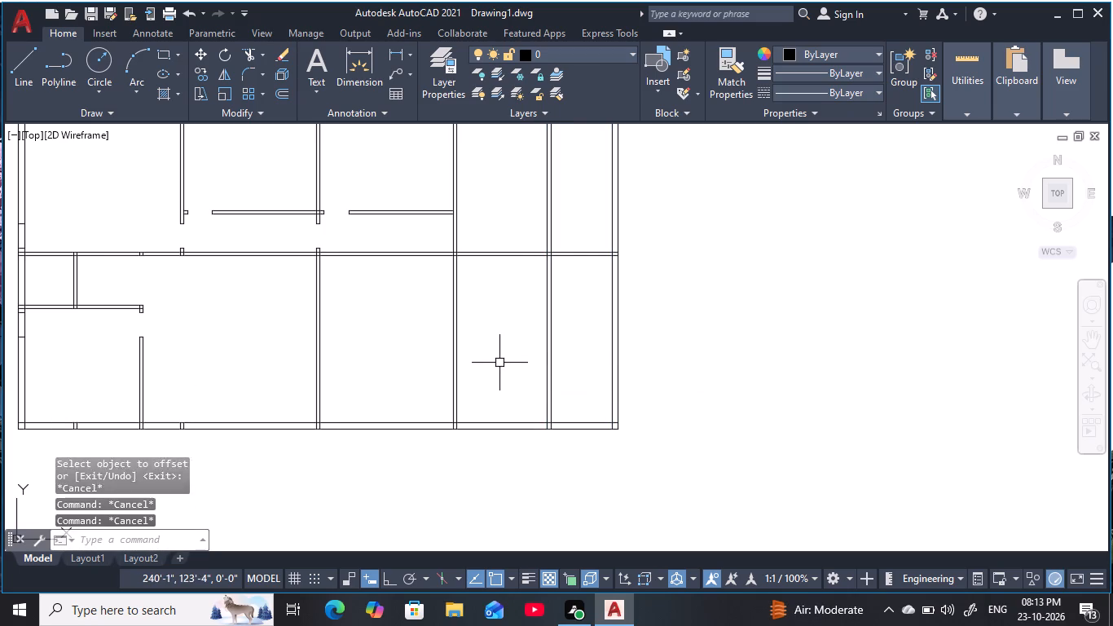
key("Escape")
Offset the inner line of the bottom exterior wall 10'6" upward.
middle_click_drag(500, 356, 487, 357)
key("Escape")
key("Escape")
key("o")
key("space")
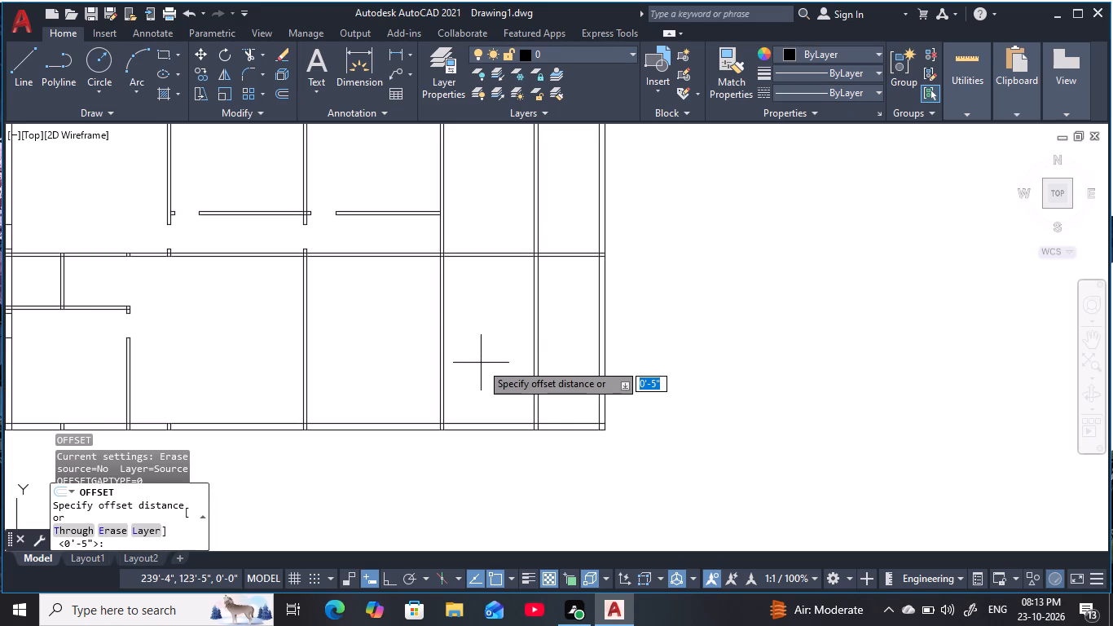
key("1")
key("0")
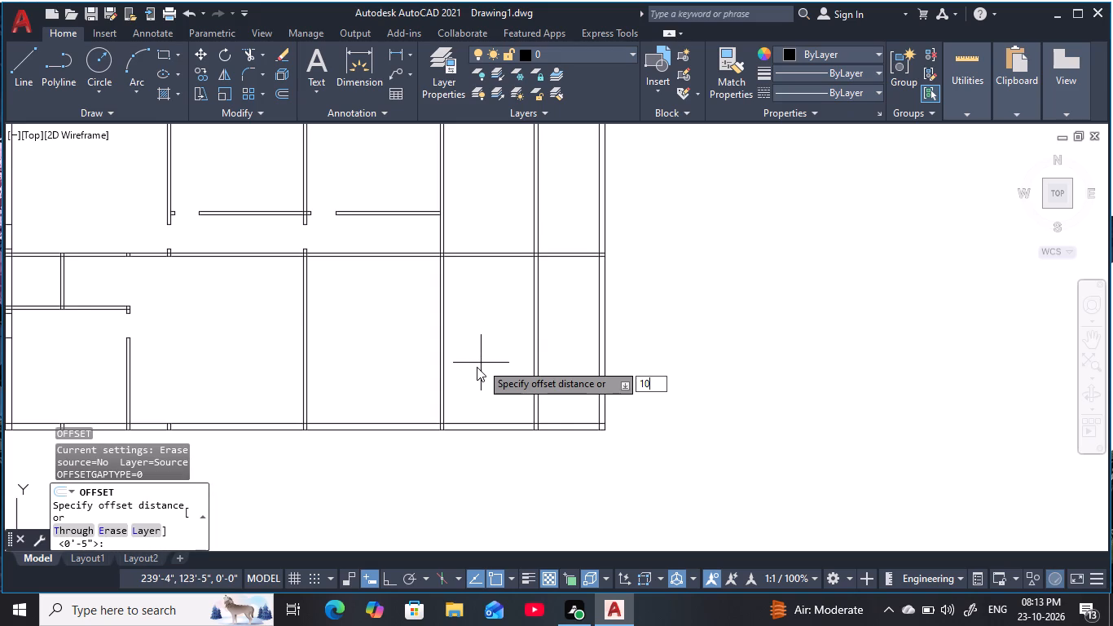
key("apostrophe")
type("6")
key("space")
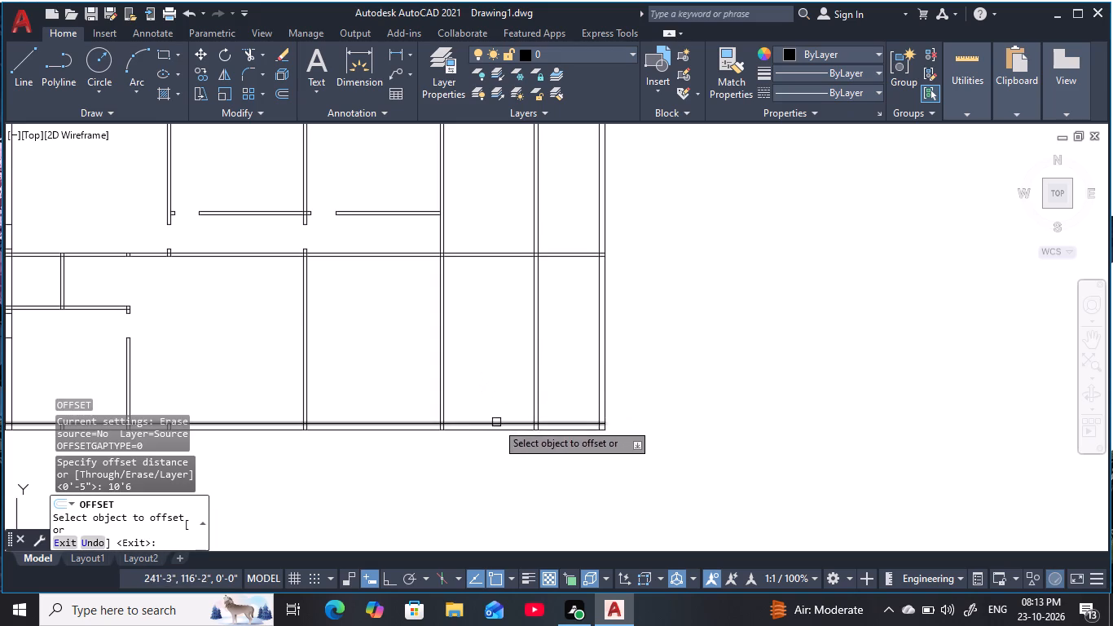
left_click(496, 421)
left_click(486, 324)
key("Escape")
key("Escape")
key("Escape")
key("Escape")
Offset the new horizontal line 5" upward to form a partition wall.
key("o")
key("space")
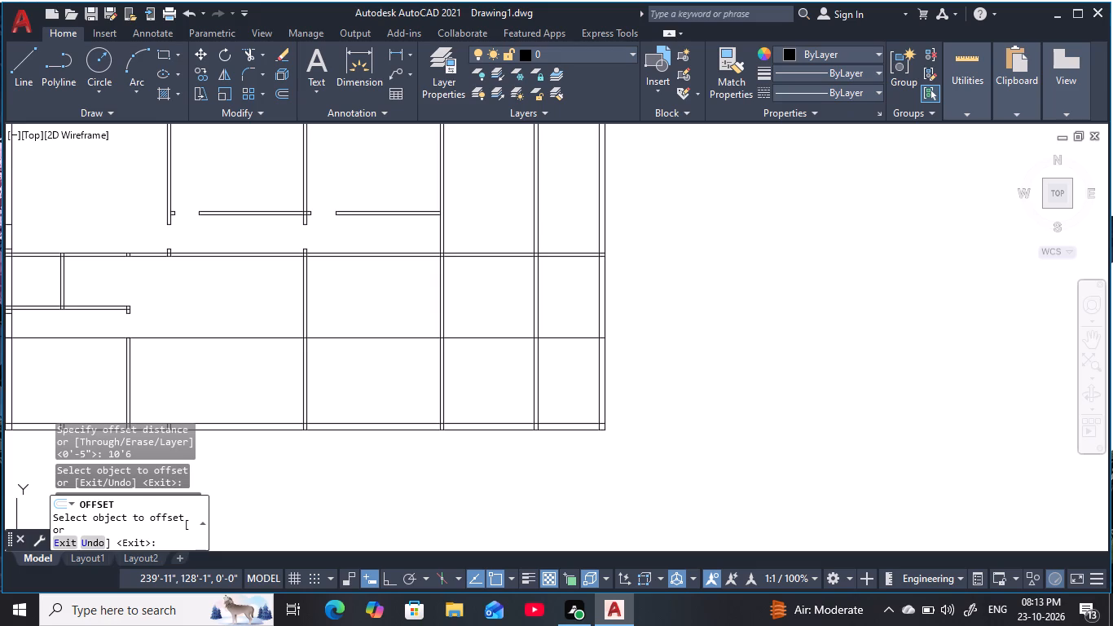
type("5")
key("space")
left_click(482, 341)
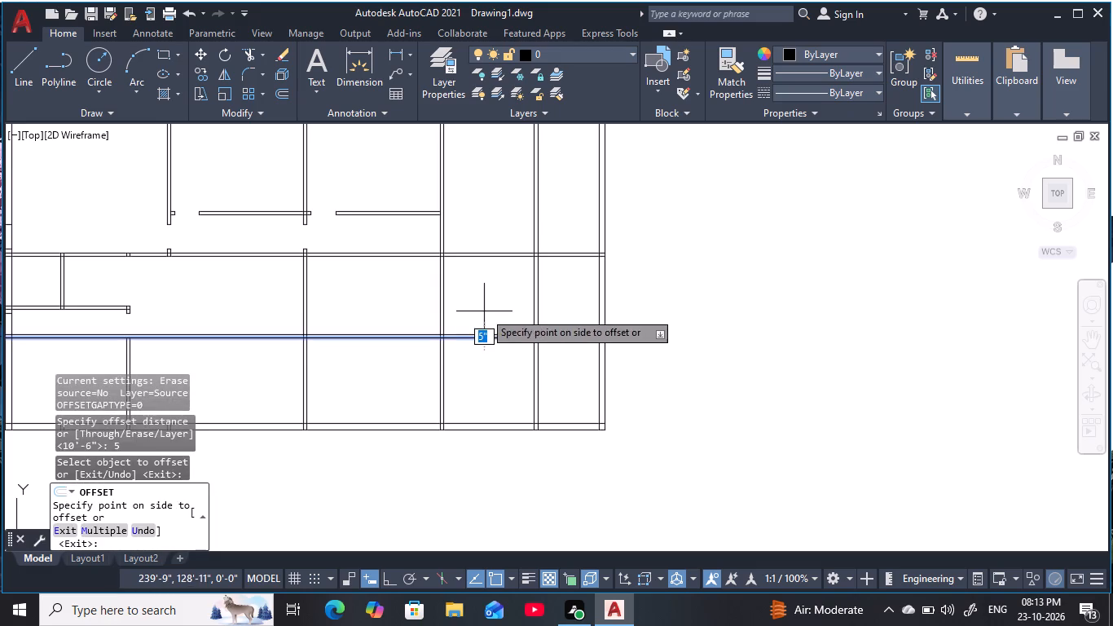
left_click(486, 301)
key("Escape")
key("Escape")
key("Escape")
key("Escape")
Trim the new horizontal wall's two lines between the bottom row's rightmost two vertical partitions.
key("t")
key("r")
key("space")
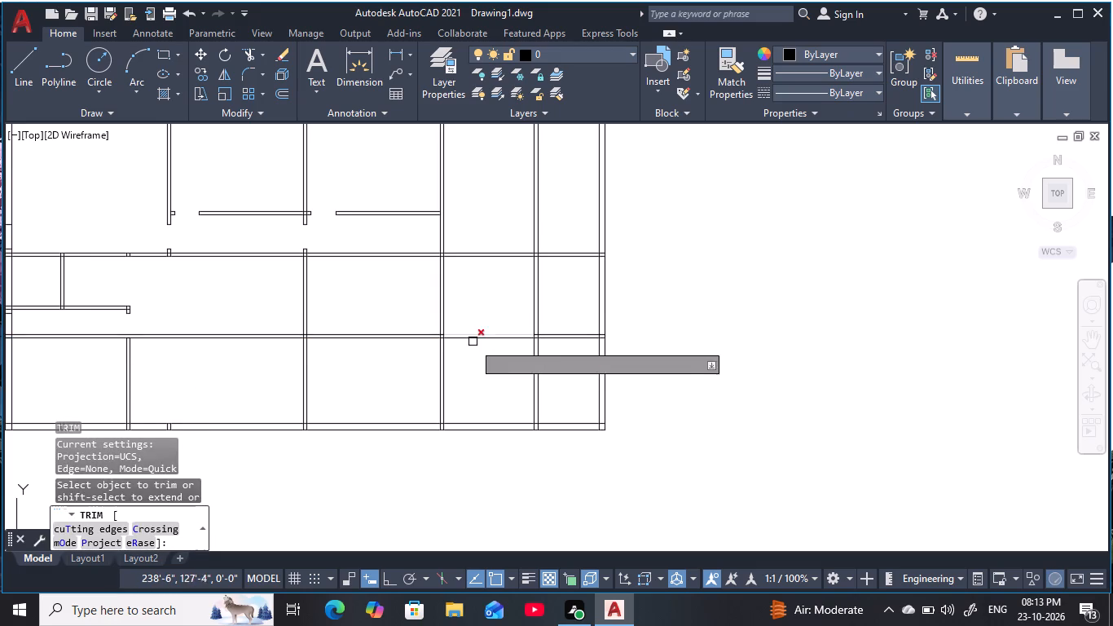
left_click(473, 361)
left_click(470, 312)
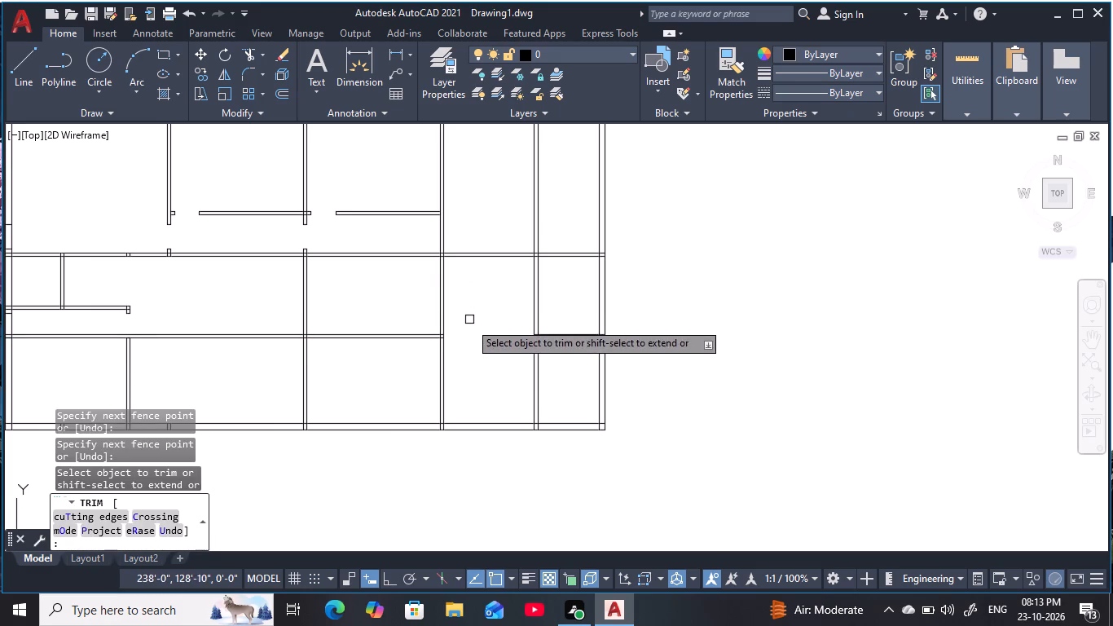
key("Escape")
key("Escape")
Erase the leftover horizontal wall lines running west across the bottom rooms, keeping only the piece beside the right exterior wall.
left_click(398, 355)
left_click(371, 309)
type("e")
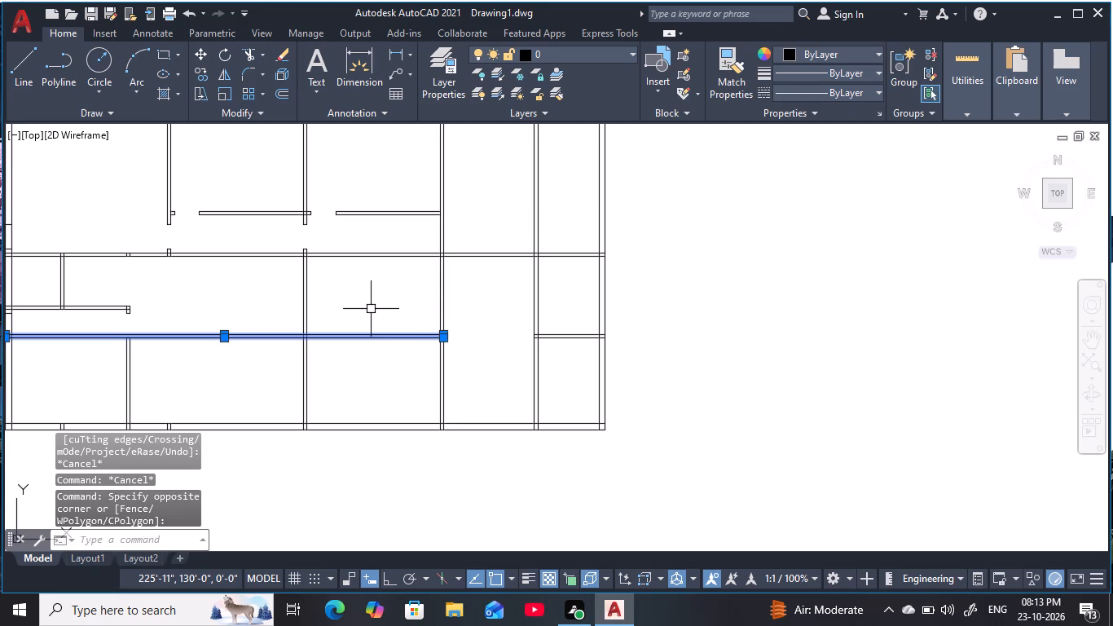
key("space")
middle_click_drag(382, 320, 390, 357)
key("Escape")
key("Escape")
key("Escape")
key("Escape")
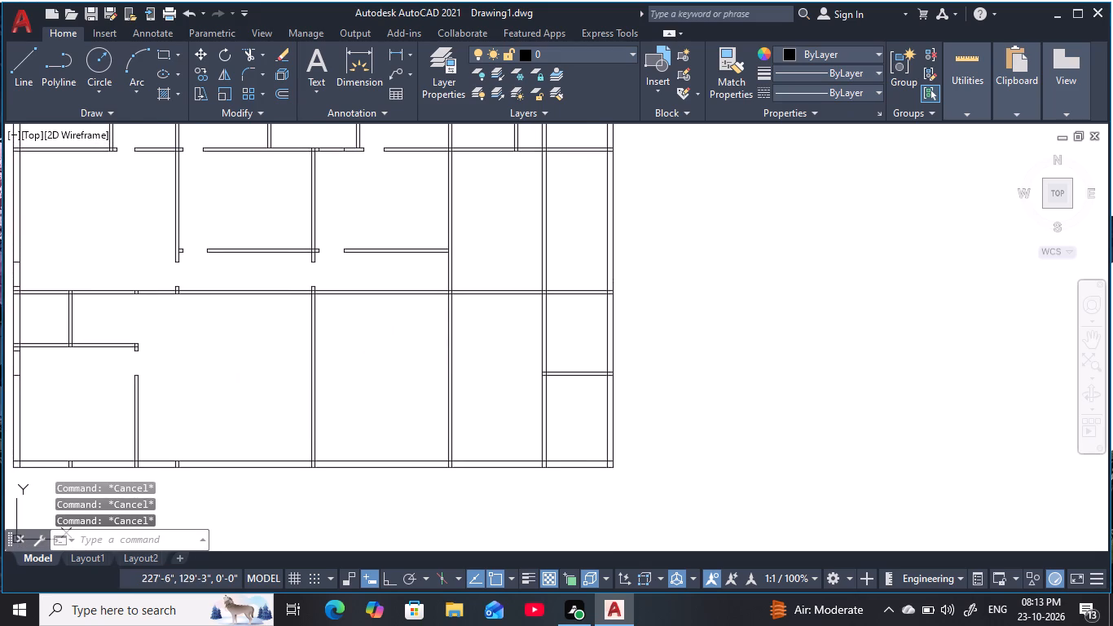
key("Escape")
key("Escape")
key("Escape")
key("Escape")
Trim away the vertical partition in the middle of the bottom row, between the corridor wall and the bottom exterior wall.
middle_click_drag(478, 356, 564, 390)
scroll(535, 397, "down", 1)
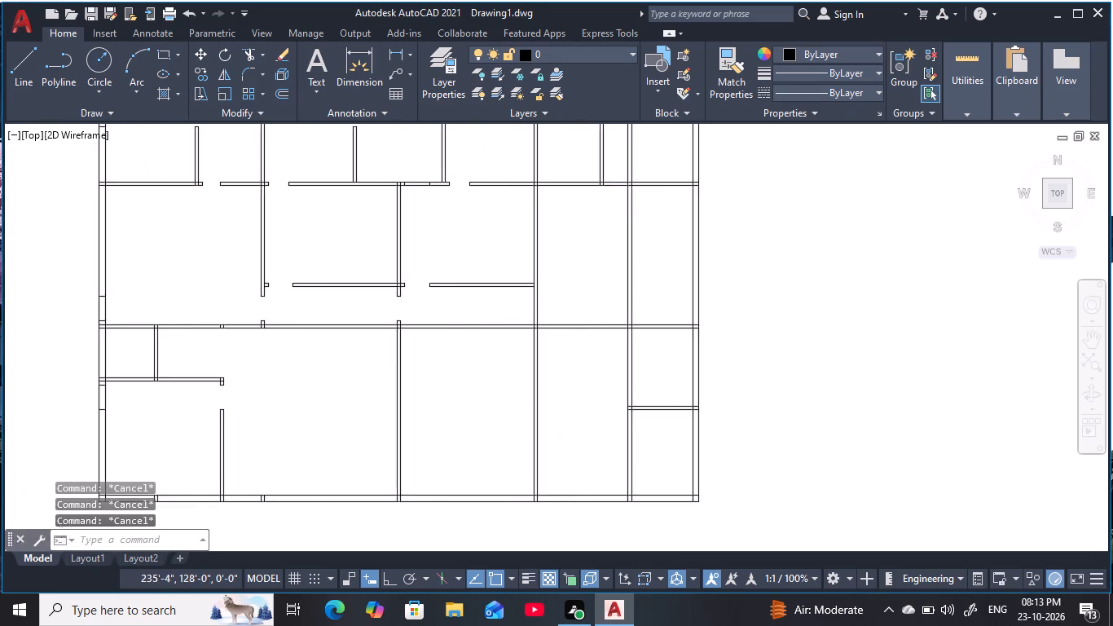
middle_click_drag(414, 371, 432, 398)
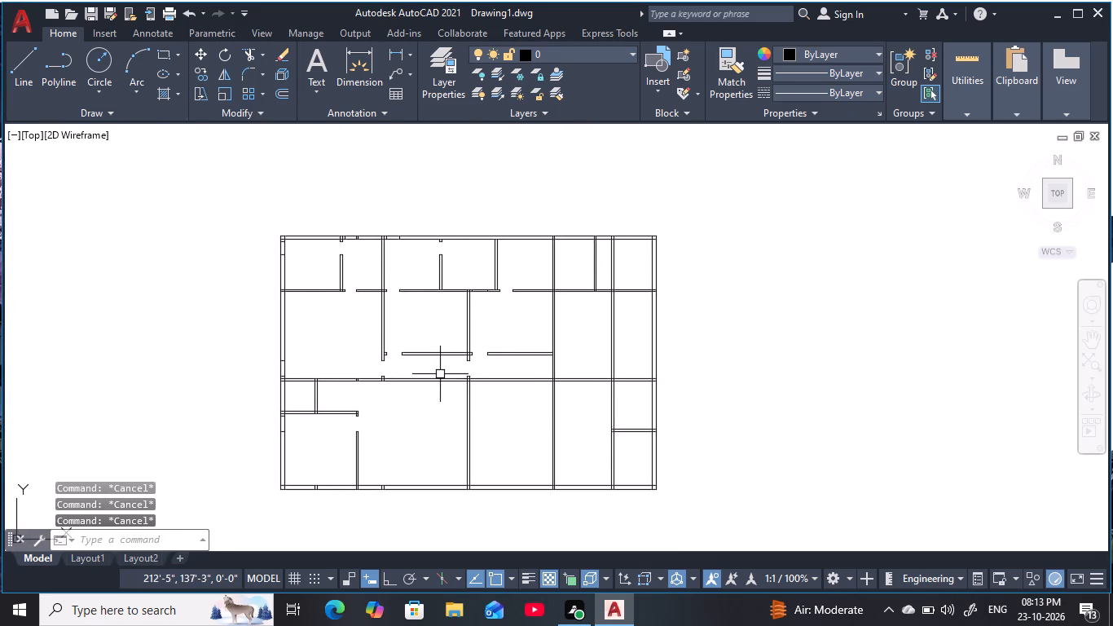
scroll(440, 374, "up", 1)
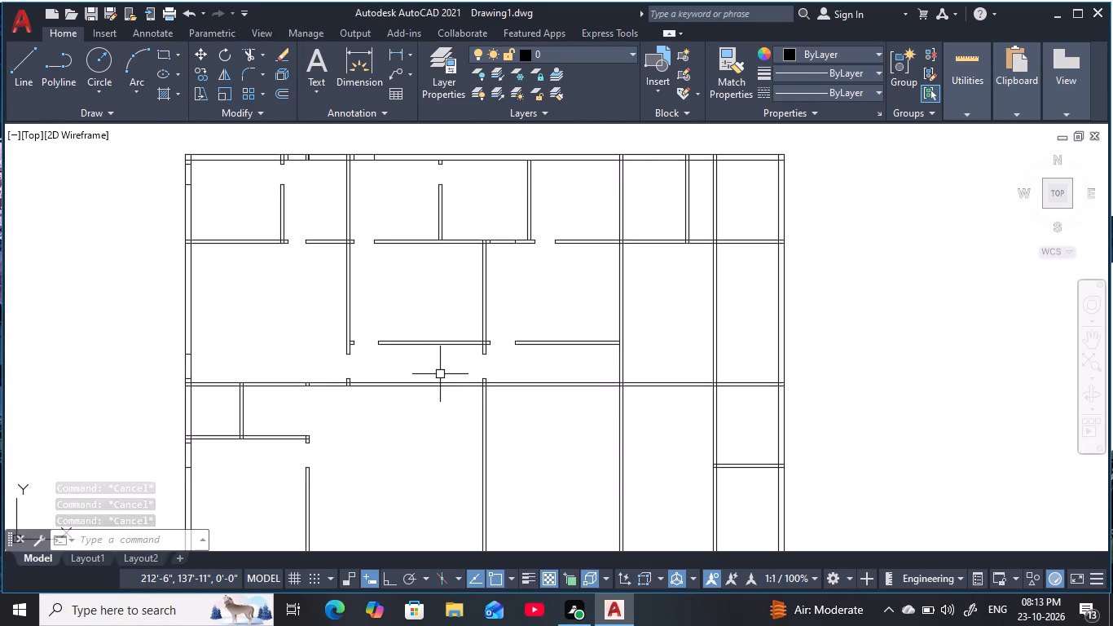
middle_click_drag(504, 376, 501, 342)
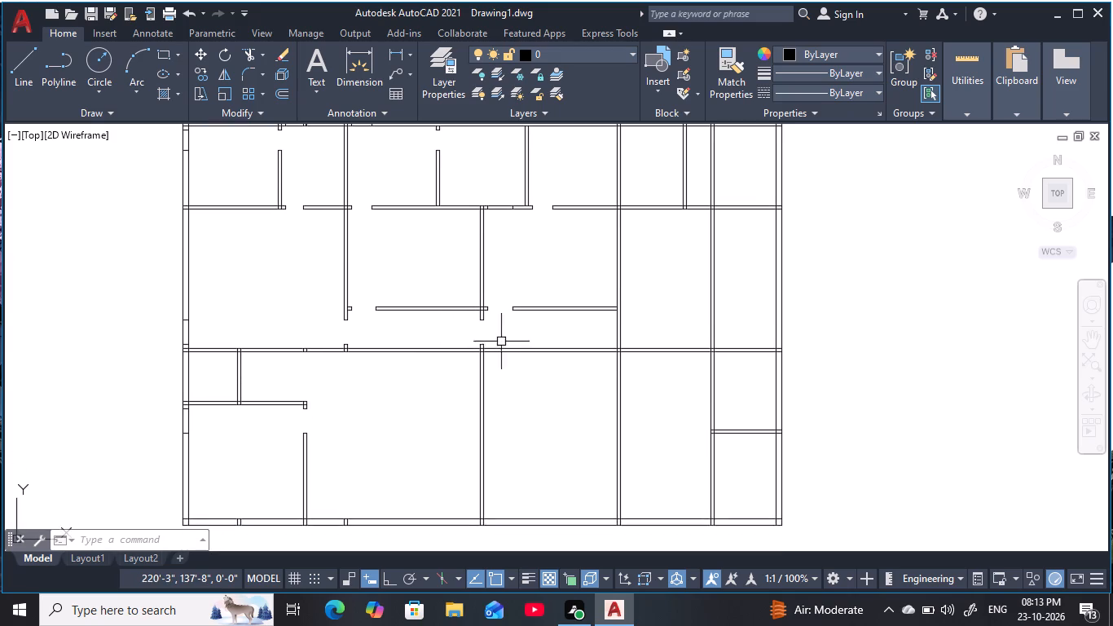
key("Escape")
key("Escape")
left_click_drag(520, 418, 511, 418)
key("Escape")
key("Escape")
key("Escape")
key("t")
key("r")
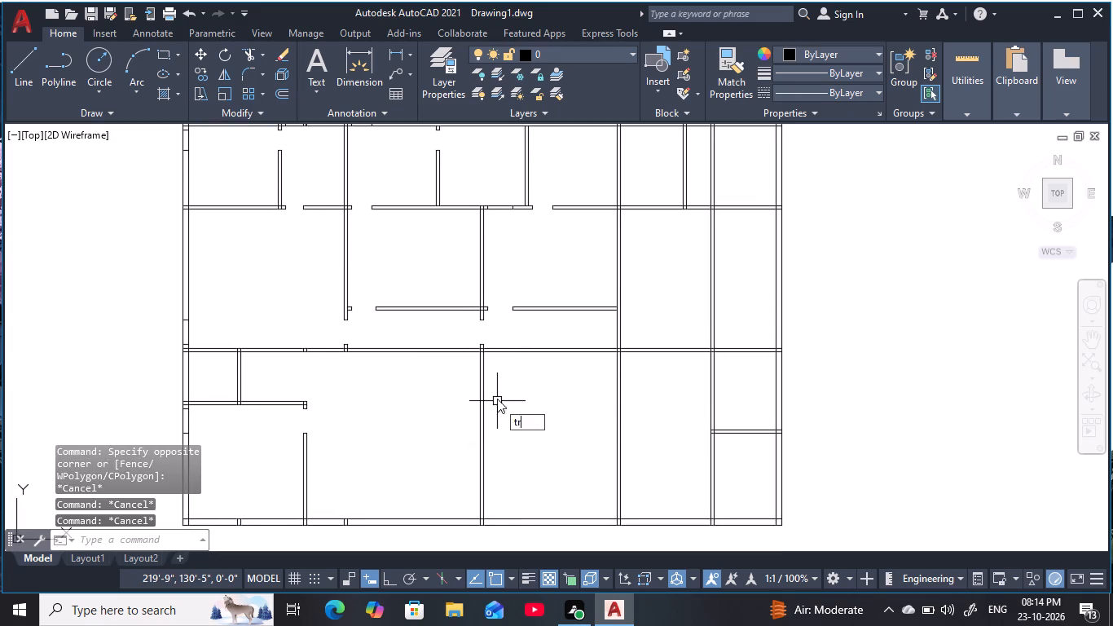
key("space")
left_click(512, 408)
left_click(444, 419)
scroll(467, 401, "up", 1)
middle_click_drag(467, 399, 451, 377)
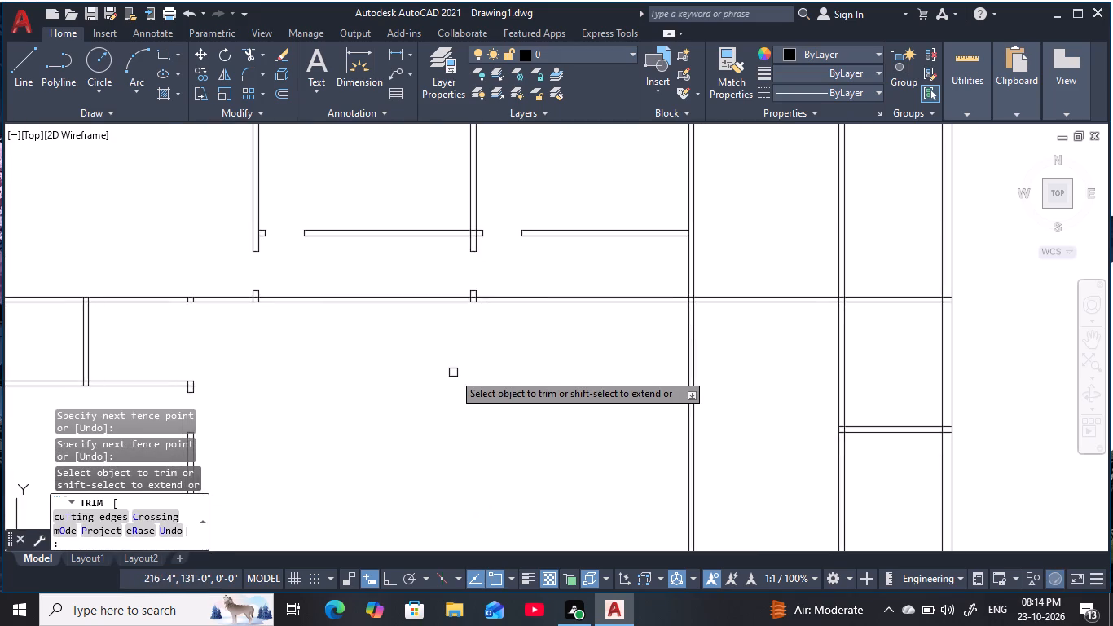
scroll(453, 373, "down", 1)
middle_click_drag(454, 373, 484, 385)
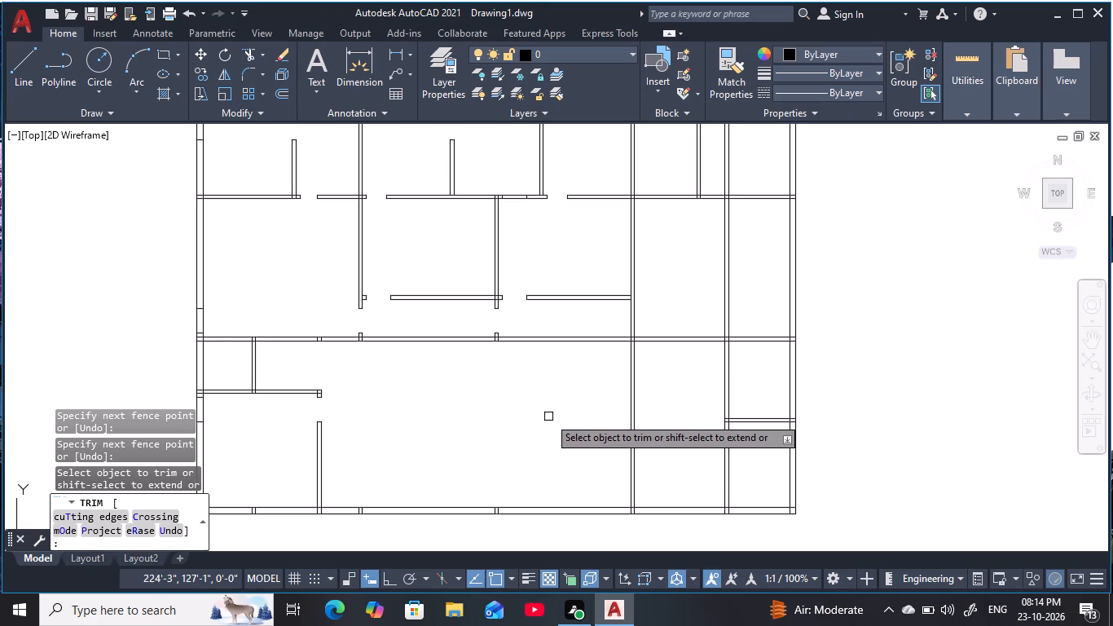
middle_click_drag(549, 417, 522, 420)
key("Escape")
key("Escape")
key("Escape")
key("Escape")
key("Escape")
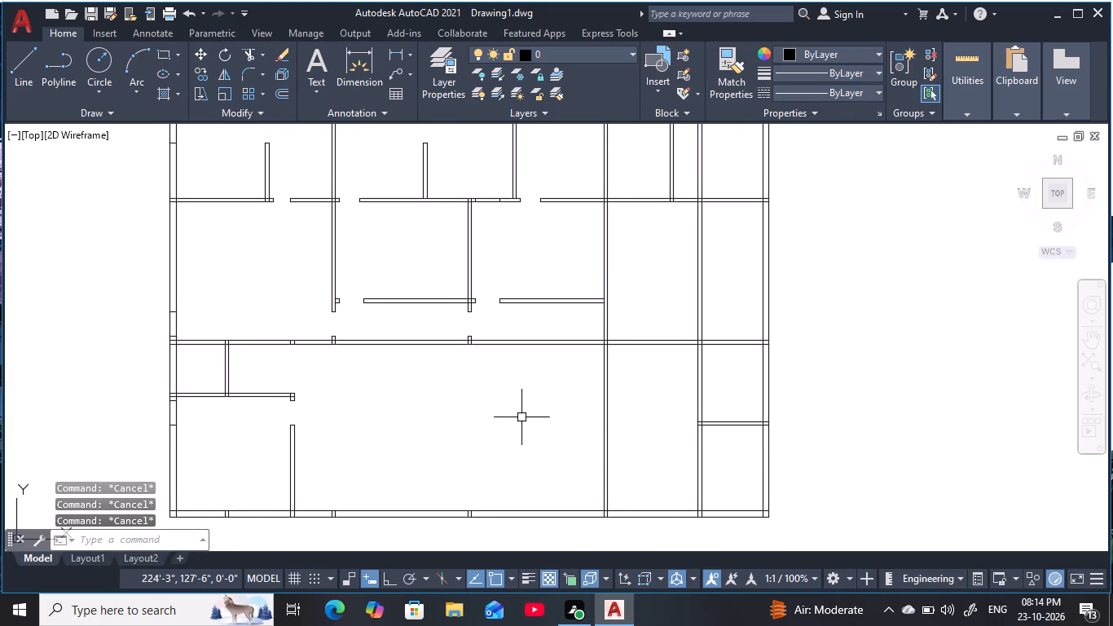
key("Escape")
key("Escape")
key("Escape")
key("Escape")
key("Escape")
key("Escape")
key("Escape")
key("Escape")
key("Escape")
key("Escape")
key("Escape")
key("Escape")
key("Escape")
Offset the left line of the rightmost vertical partition 17'10" to the left, into the large bottom room.
key("o")
key("space")
type("17")
key("apostrophe")
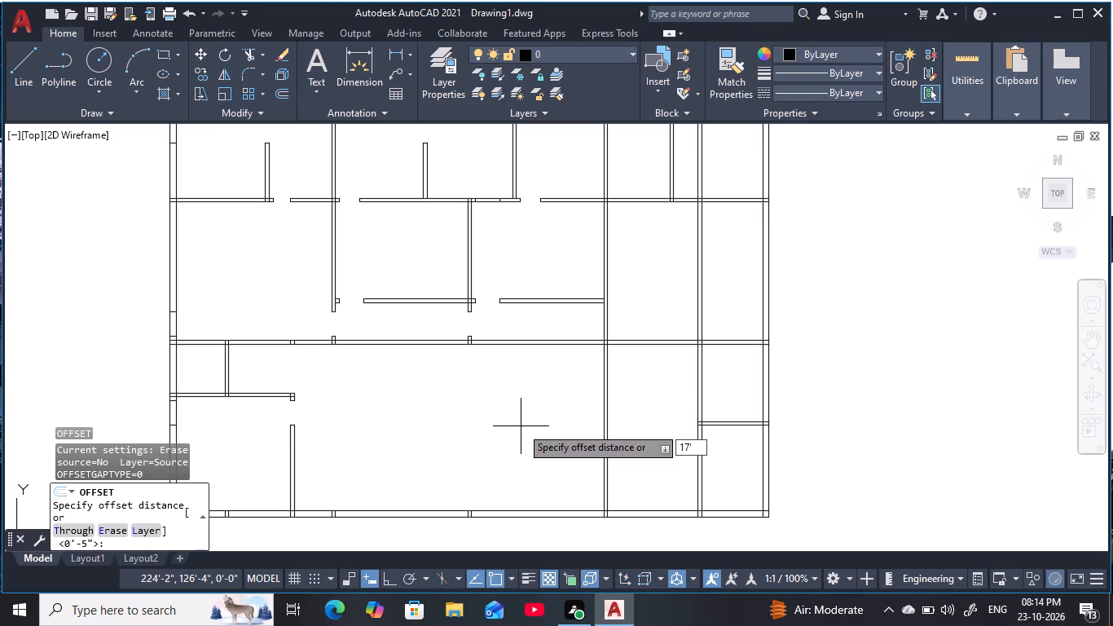
key("1")
key("0")
key("space")
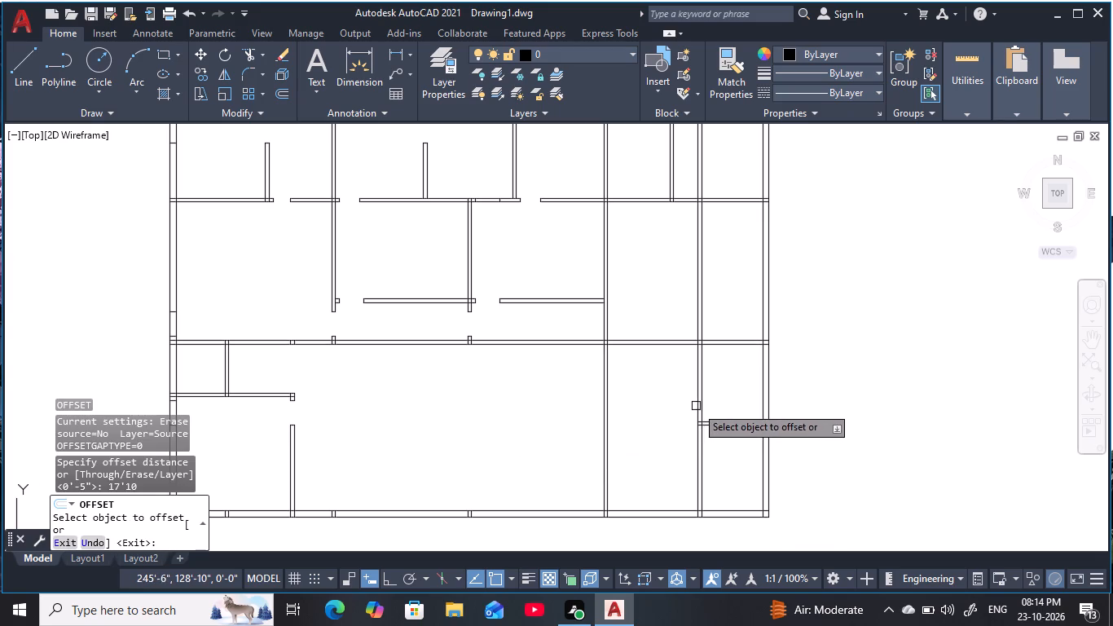
left_click(696, 405)
left_click(513, 422)
key("Escape")
key("Escape")
key("Escape")
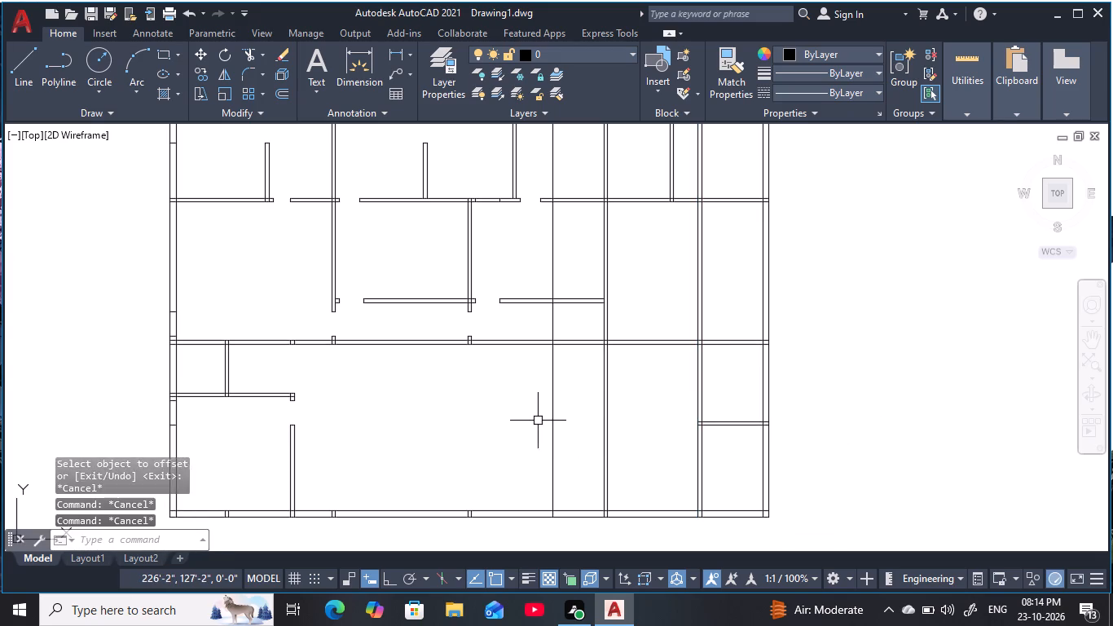
key("Escape")
Offset the new vertical line 5" to the left to form a partition wall.
key("o")
key("space")
type("5")
key("space")
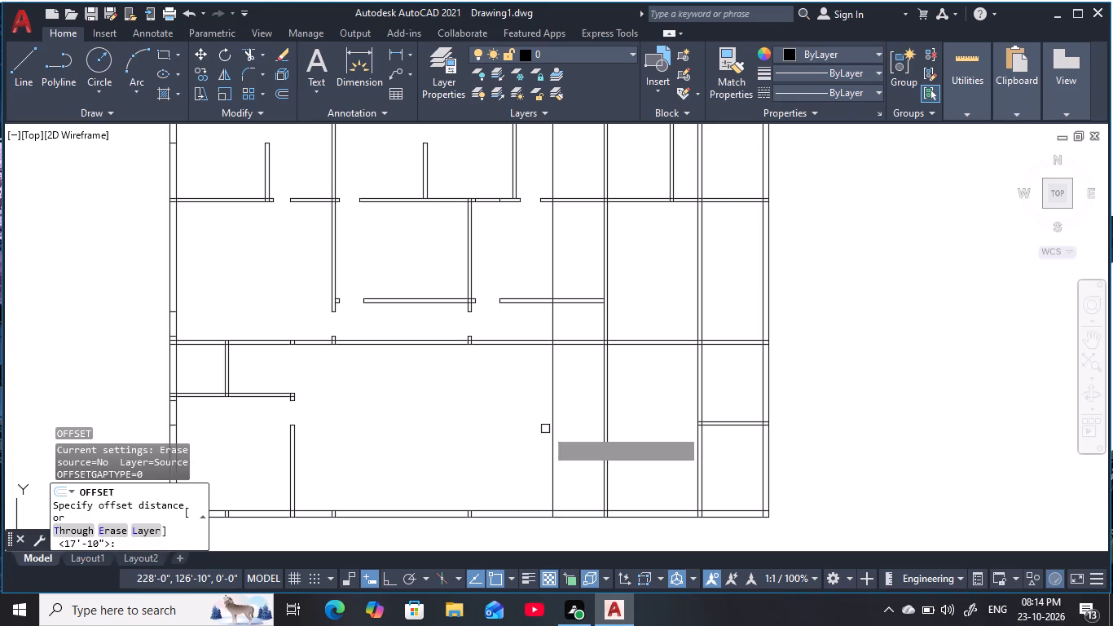
left_click(554, 435)
left_click(435, 432)
key("Escape")
key("Escape")
key("Escape")
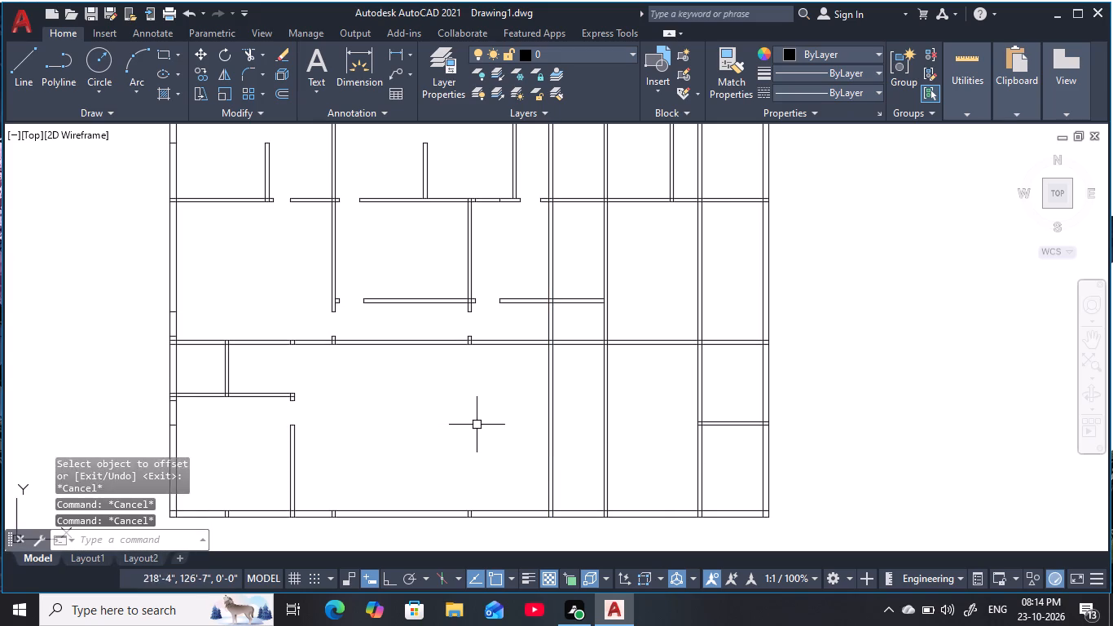
key("Escape")
key("Escape")
key("Escape")
key("Escape")
key("Escape")
key("Escape")
Trim away the old vertical wall just right of the new partition, between the corridor wall and the bottom exterior wall.
type("tr")
key("space")
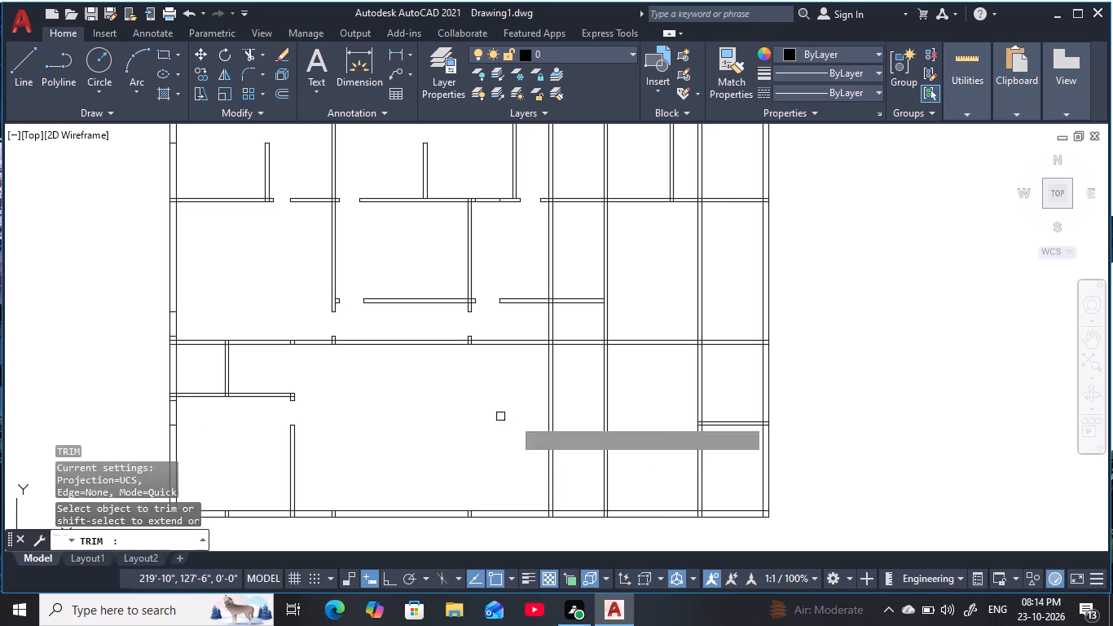
left_click(618, 399)
left_click(574, 422)
middle_click_drag(590, 412, 599, 381)
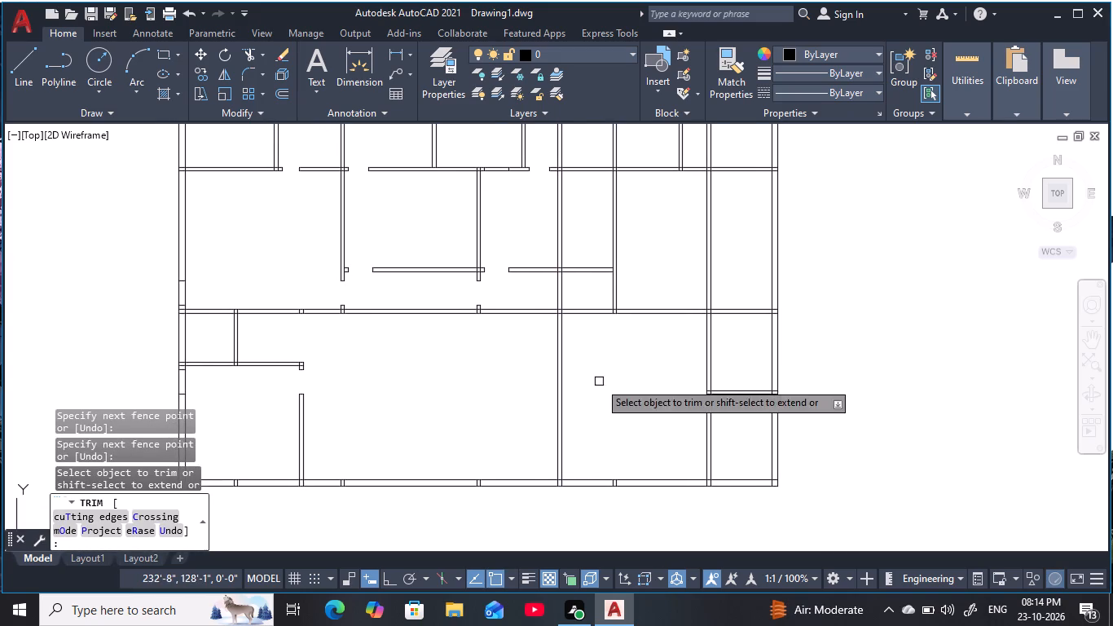
key("Escape")
key("Escape")
key("Escape")
key("Escape")
middle_click_drag(542, 406, 555, 424)
key("Escape")
key("Escape")
key("Escape")
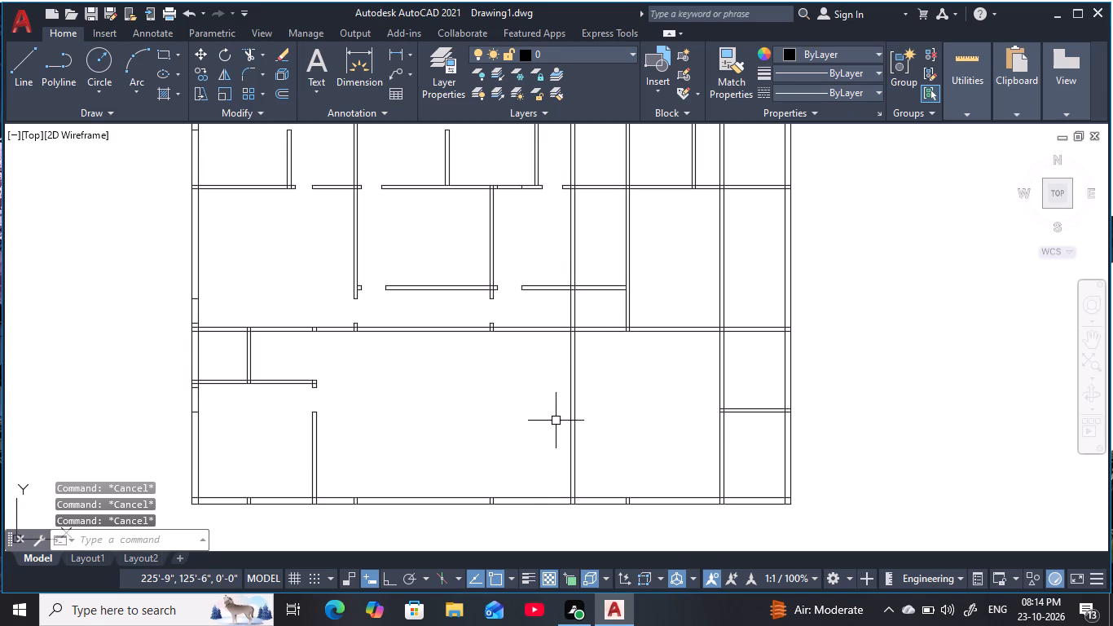
key("Escape")
key("Escape")
key("Escape")
key("Escape")
Trim the new partition's two lines where they cross the corridor.
middle_click_drag(602, 400, 606, 463)
key("Escape")
key("Escape")
key("t")
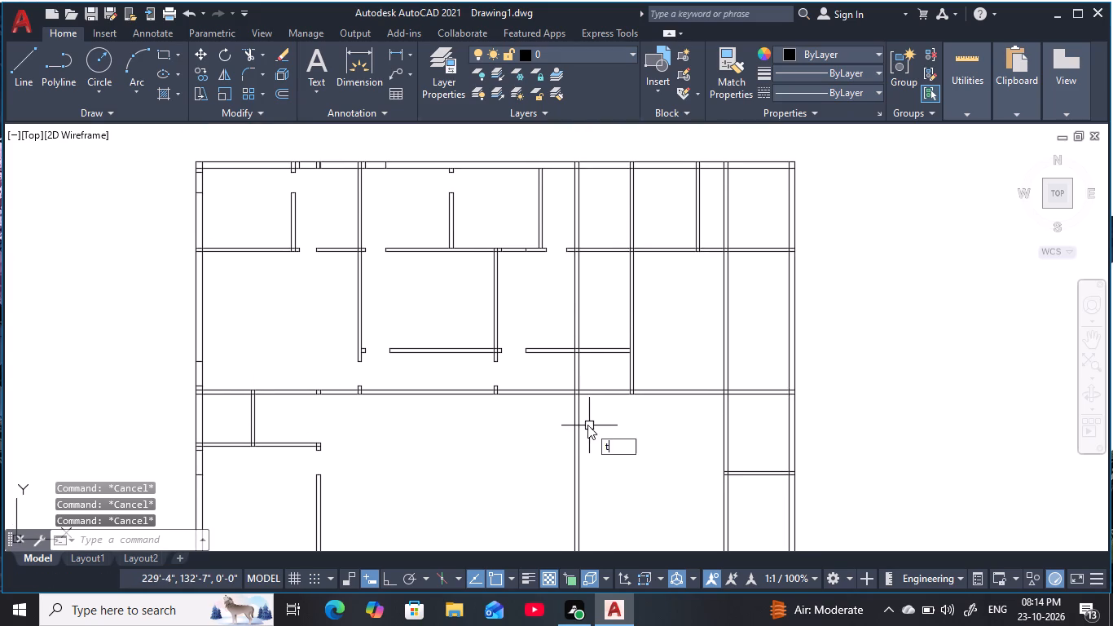
key("r")
key("space")
scroll(590, 368, "up", 1)
left_click(590, 368)
left_click(541, 381)
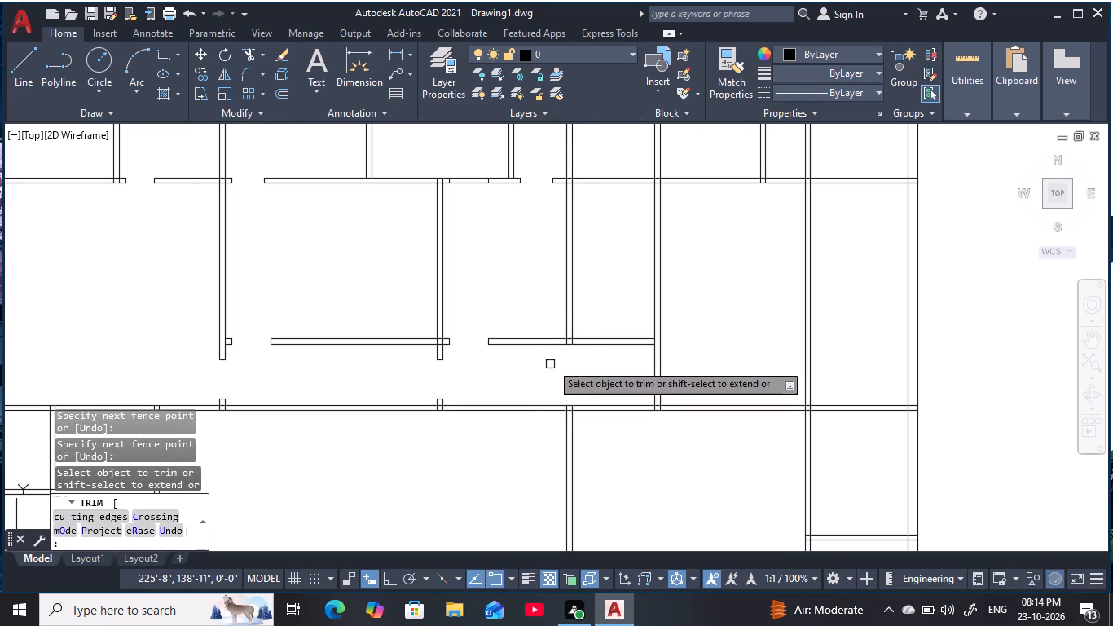
left_click(602, 303)
key("Escape")
key("Escape")
Erase the new partition's two leftover lines above the corridor, running through the upper rooms.
left_click(585, 295)
left_click(538, 298)
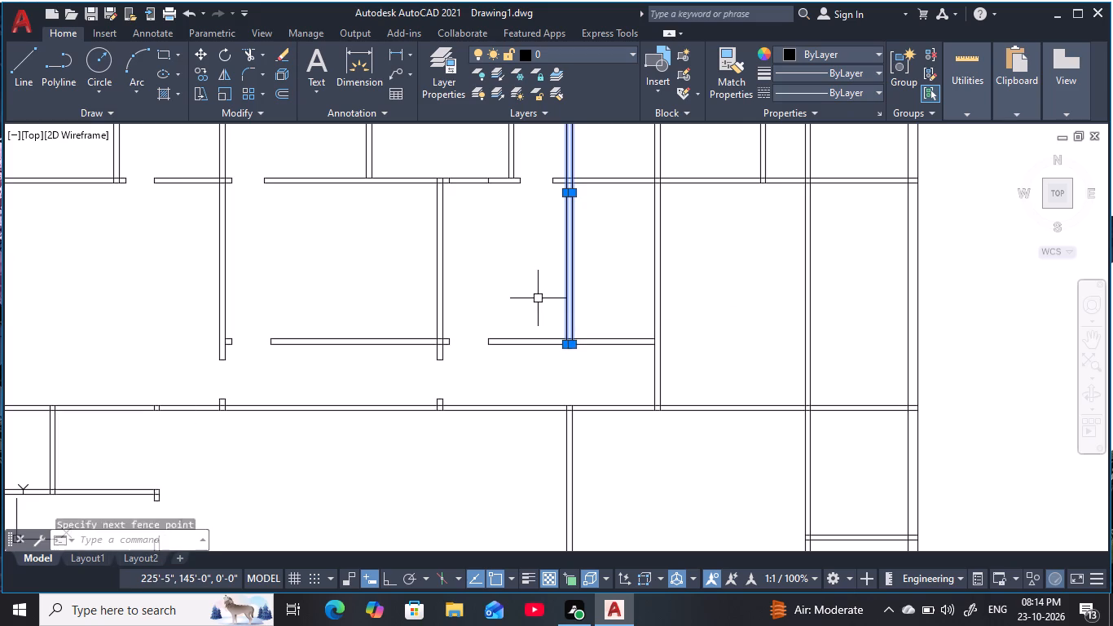
type("e")
key("space")
scroll(538, 298, "down", 2)
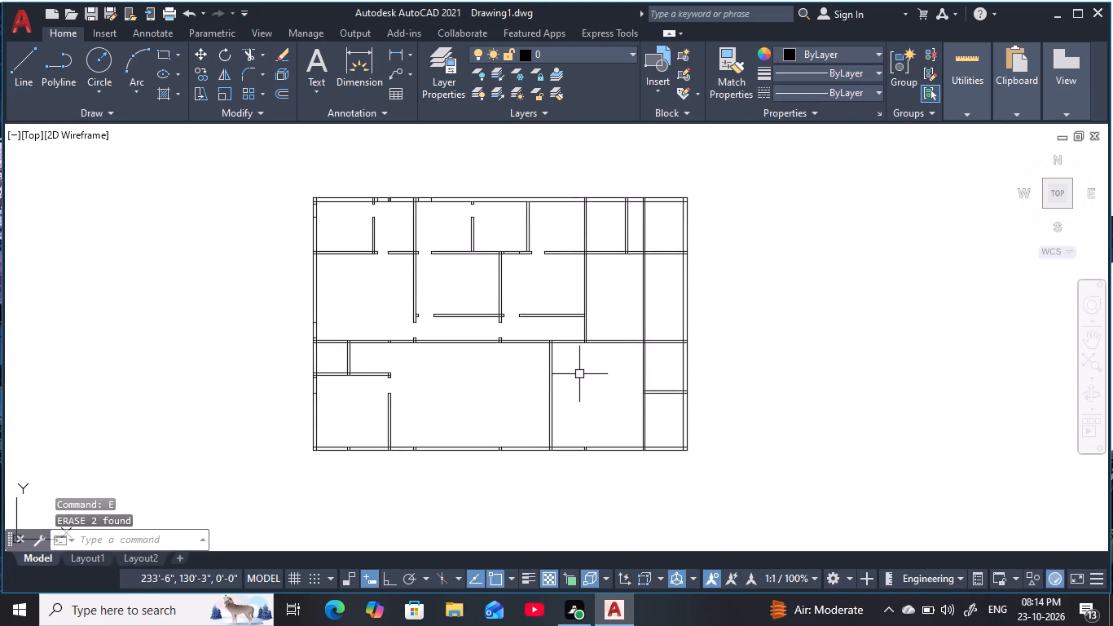
Trim the rightmost vertical partition between the corridor wall and the short horizontal partition of the bottom-right room.
middle_click_drag(580, 375, 578, 356)
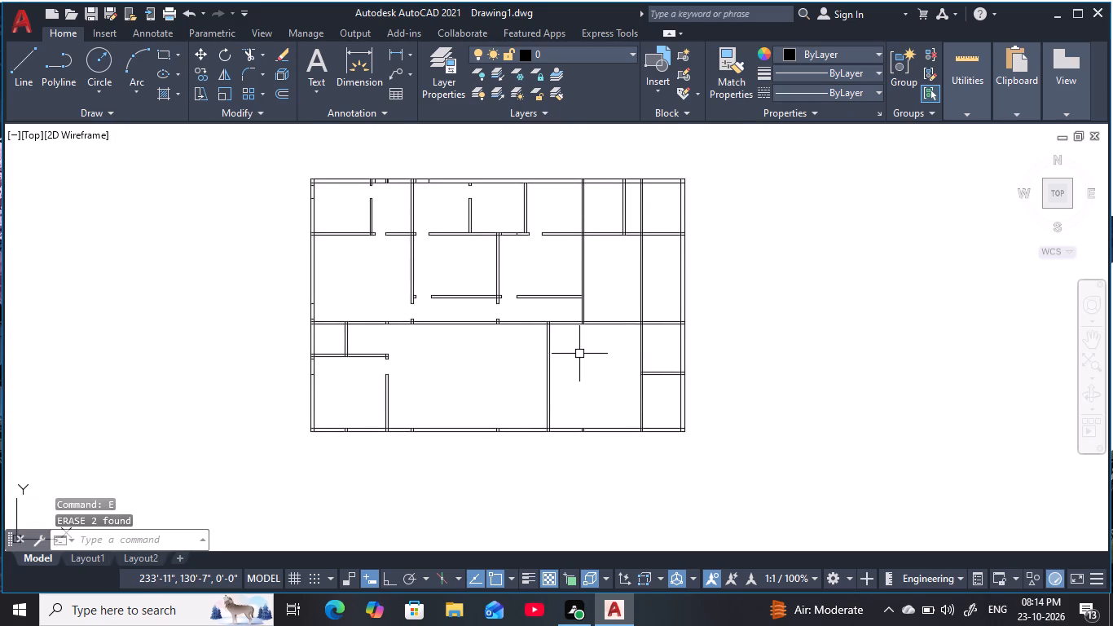
scroll(579, 354, "up", 1)
middle_click_drag(583, 357, 587, 382)
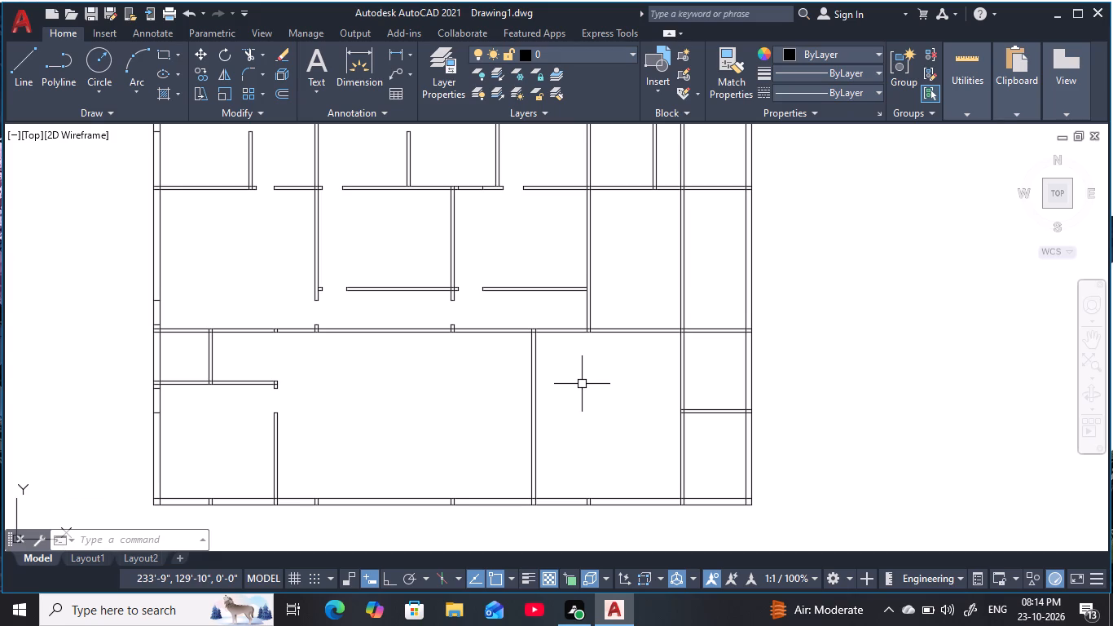
scroll(634, 321, "down", 1)
middle_click_drag(634, 318, 605, 366)
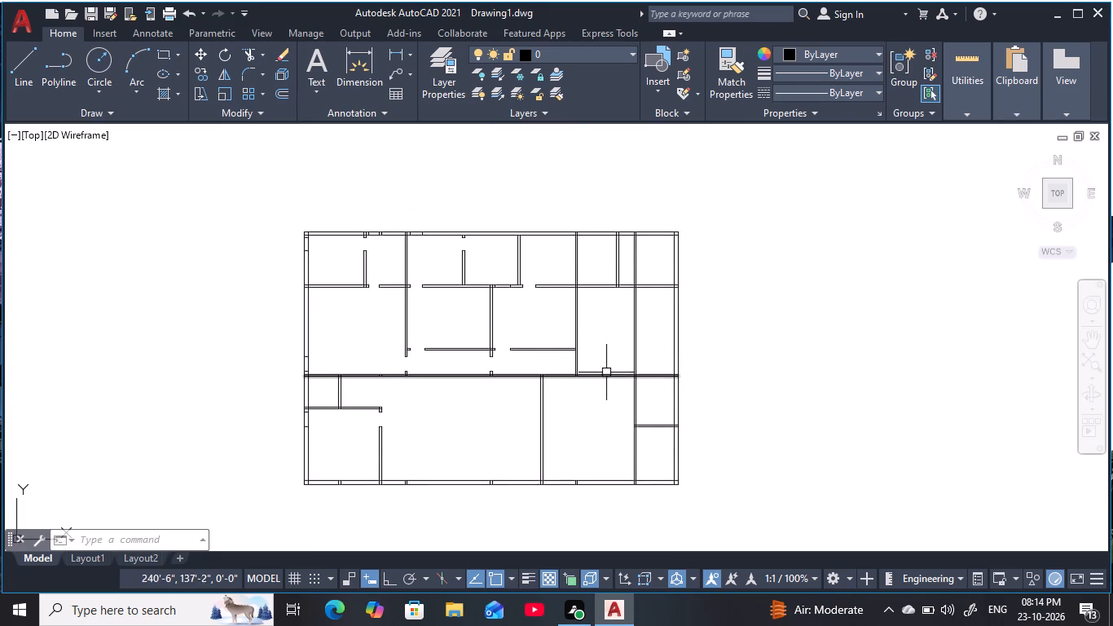
scroll(649, 406, "up", 1)
middle_click(649, 406)
key("Escape")
left_click(644, 396)
key("Escape")
key("Escape")
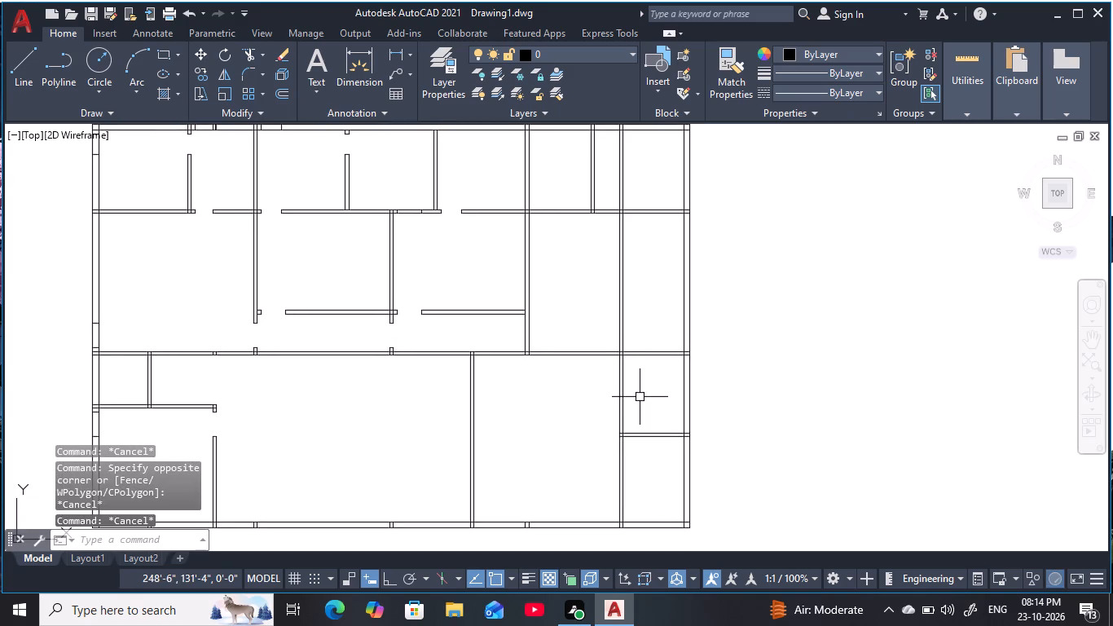
key("t")
key("r")
key("space")
left_click(635, 401)
left_click(584, 407)
middle_click_drag(608, 392, 608, 407)
key("Escape")
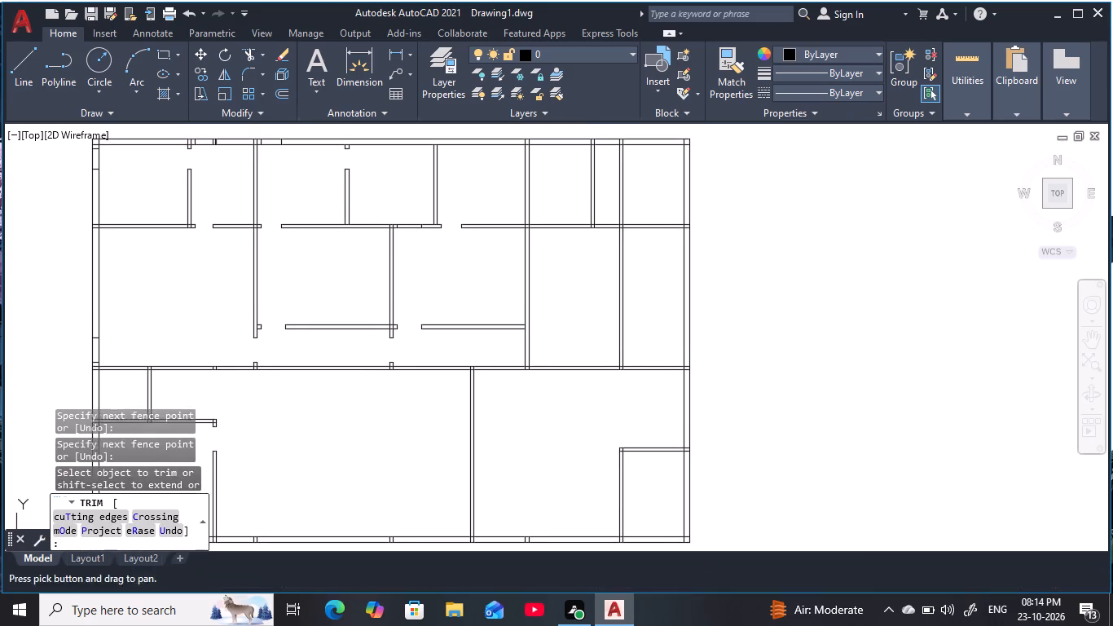
Erase the rightmost vertical partition's two leftover lines above the corridor wall, running through the upper-right rooms.
key("Escape")
key("Escape")
left_click(649, 342)
left_click(595, 328)
key("e")
key("space")
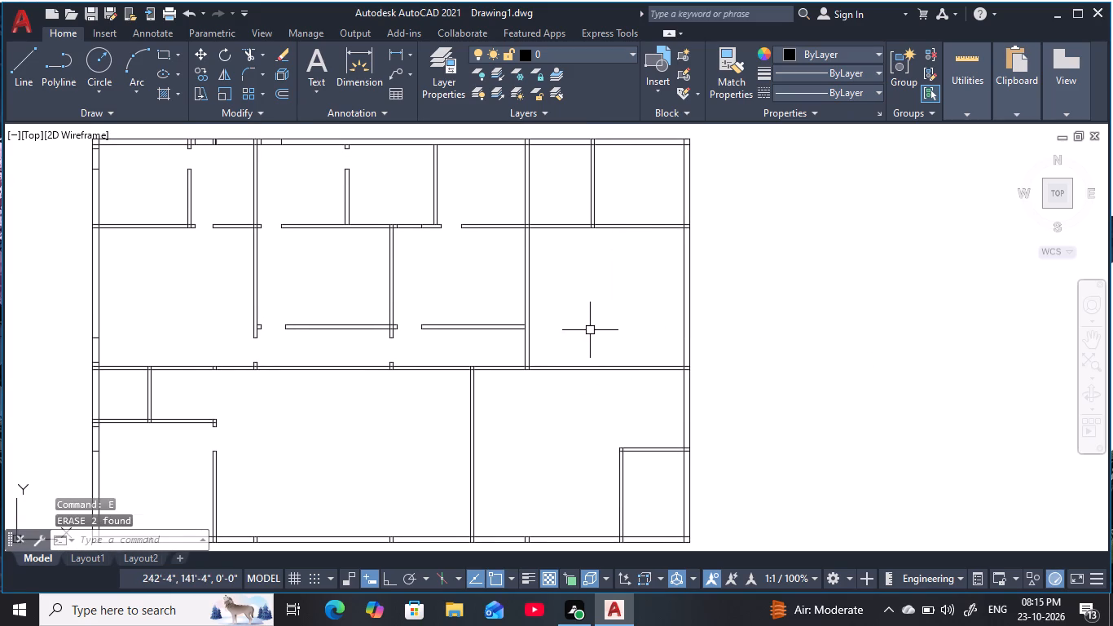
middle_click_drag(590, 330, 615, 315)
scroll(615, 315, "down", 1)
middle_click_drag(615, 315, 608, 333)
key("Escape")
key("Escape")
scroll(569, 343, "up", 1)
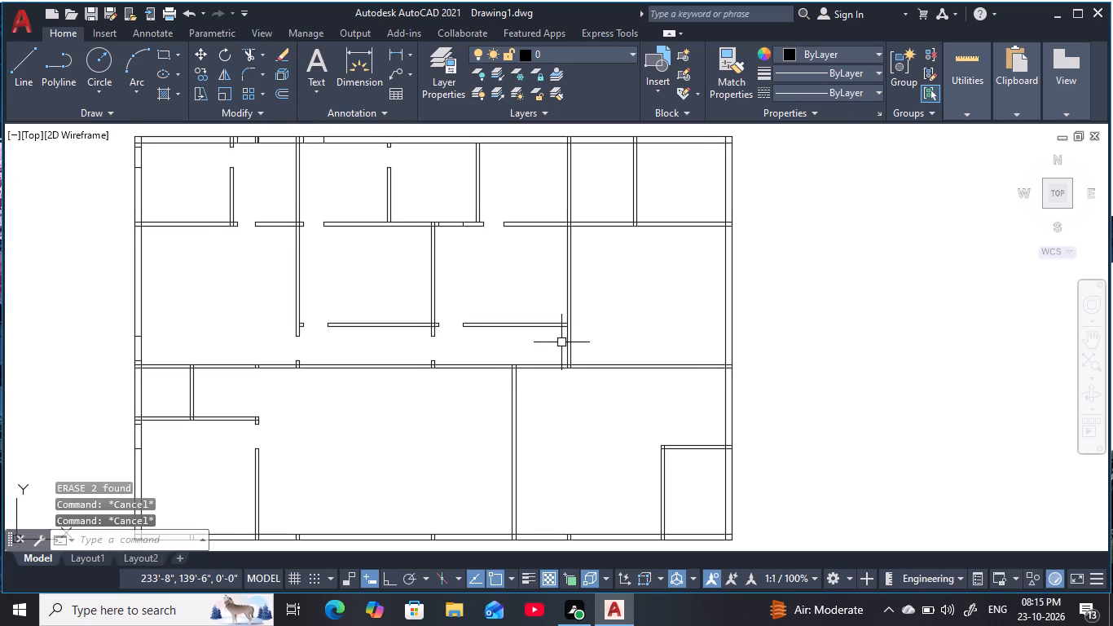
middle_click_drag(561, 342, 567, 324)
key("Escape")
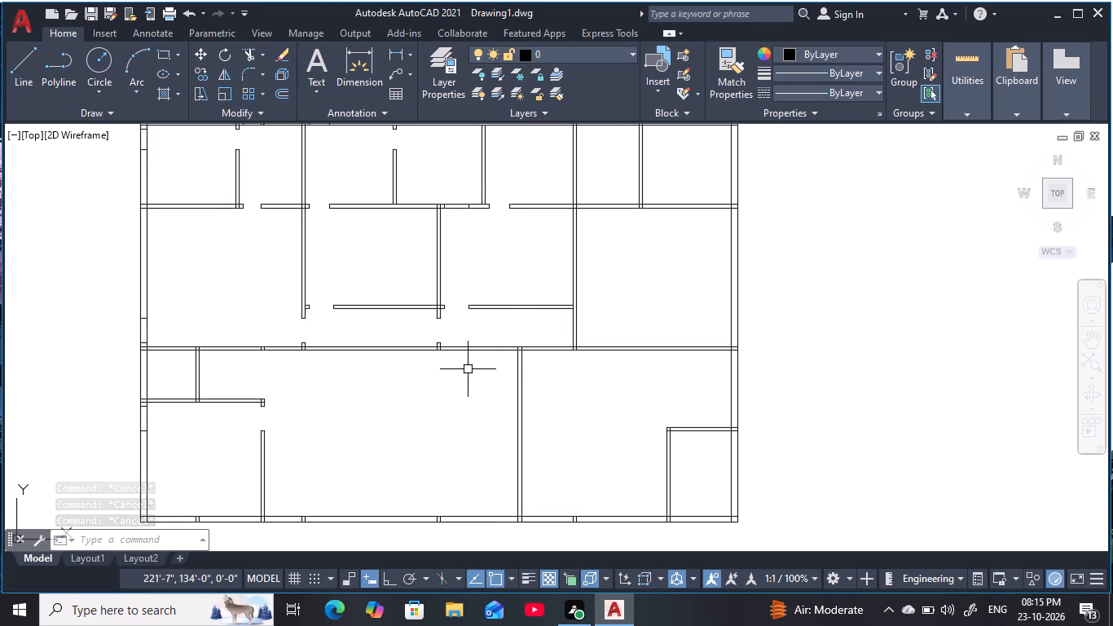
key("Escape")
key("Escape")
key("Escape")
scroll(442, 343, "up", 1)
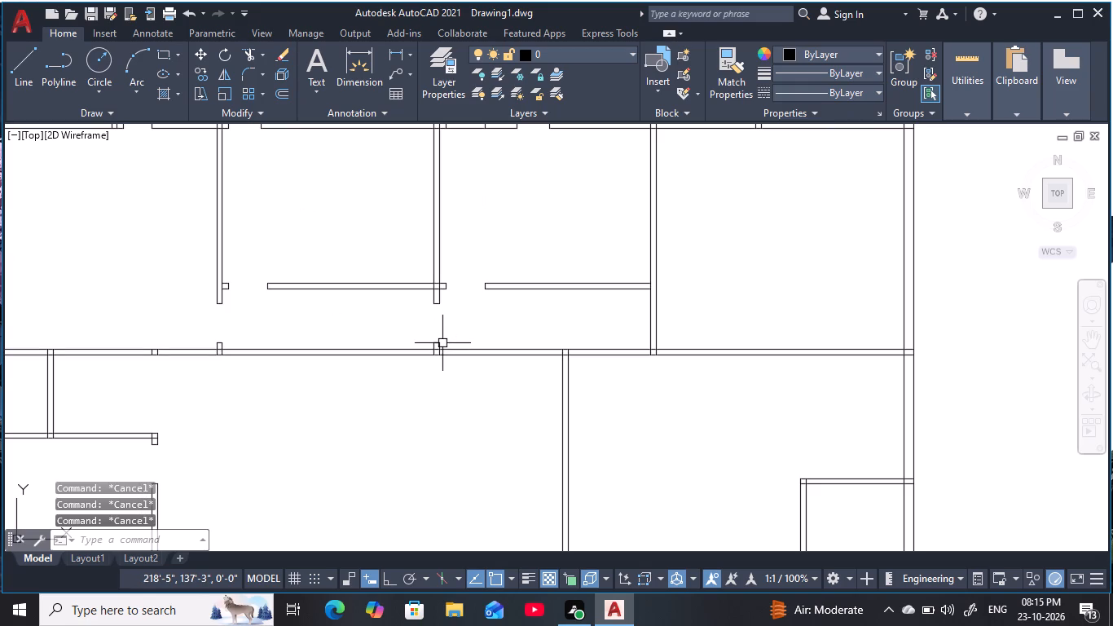
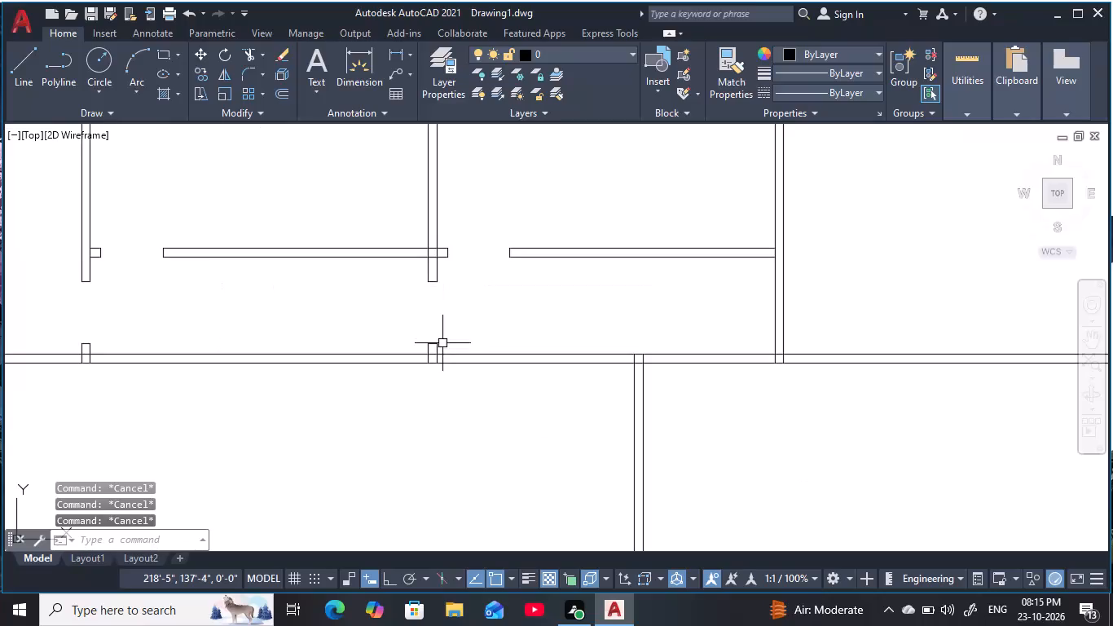
Trim off the middle vertical partition's stubs that project into the corridor from the upper and lower corridor walls.
key("Escape")
key("Escape")
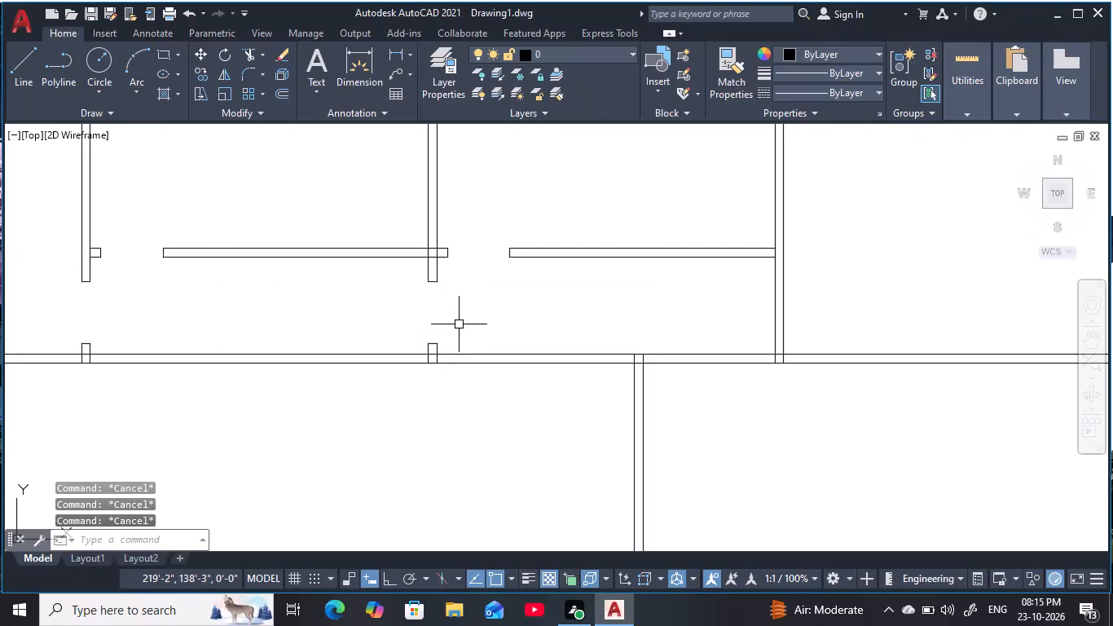
left_click(453, 285)
key("Escape")
key("Escape")
type("tr")
key("space")
left_click(459, 276)
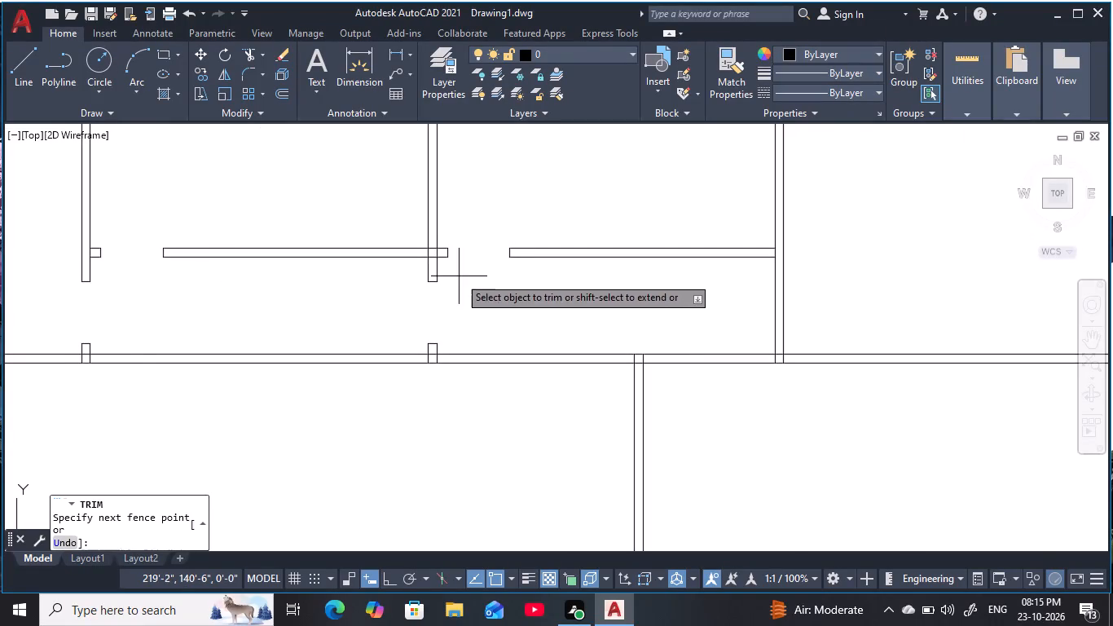
left_click(401, 277)
left_click(434, 281)
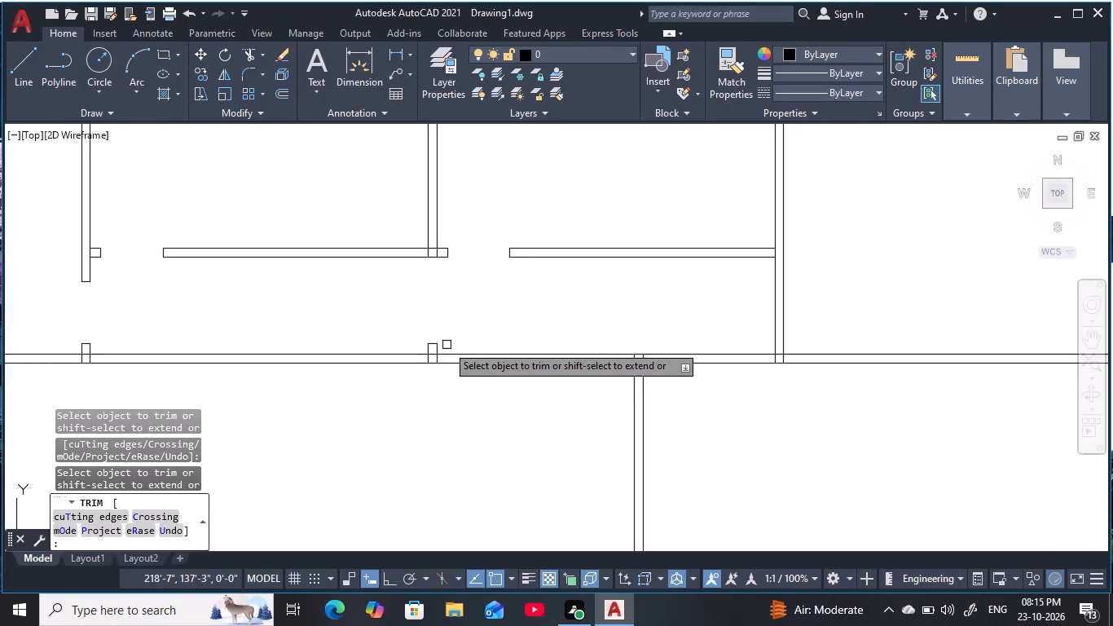
left_click(447, 345)
left_click(428, 345)
left_click(435, 345)
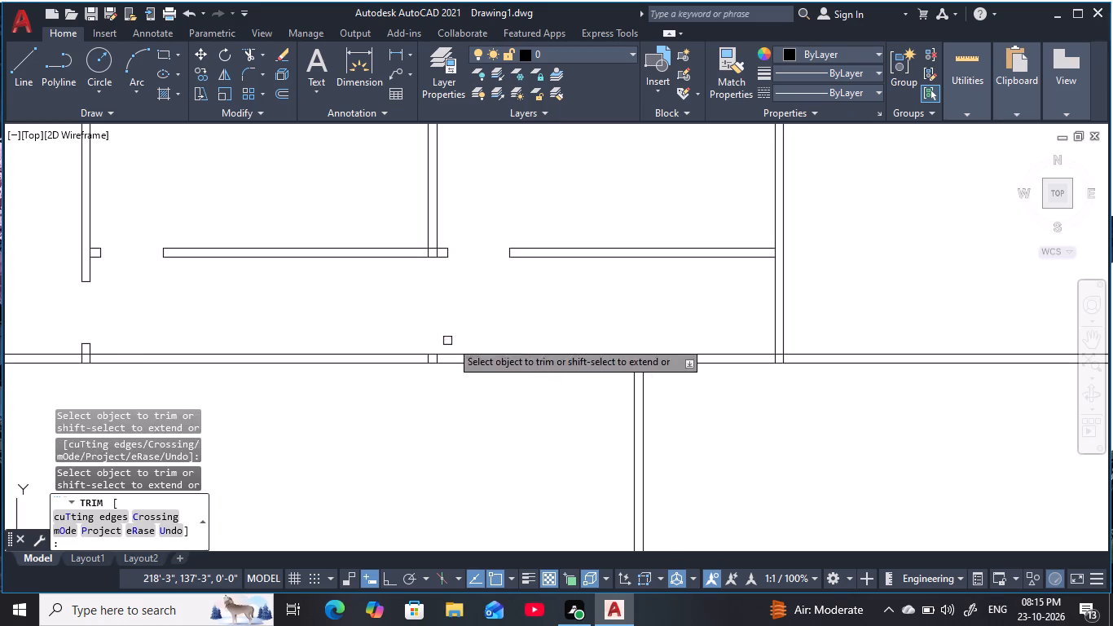
key("Escape")
key("Escape")
Offset the upper line of the lower corridor wall 6" upward into the corridor.
scroll(520, 333, "down", 1)
middle_click_drag(521, 333, 486, 353)
key("Escape")
key("Escape")
key("Escape")
key("o")
key("space")
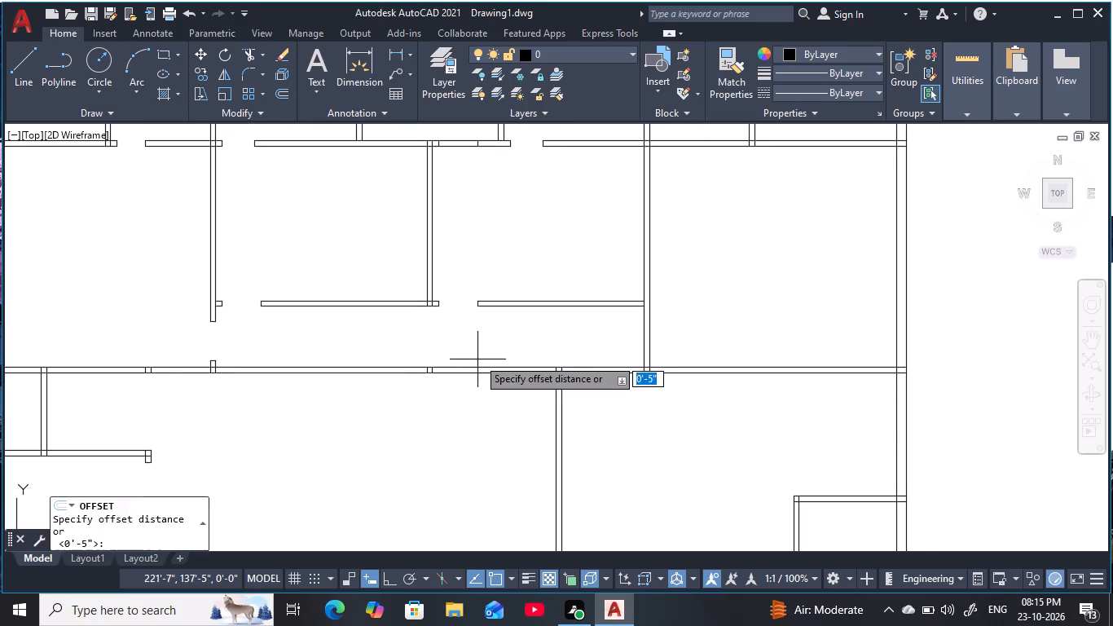
key("6")
key("space")
left_click(605, 365)
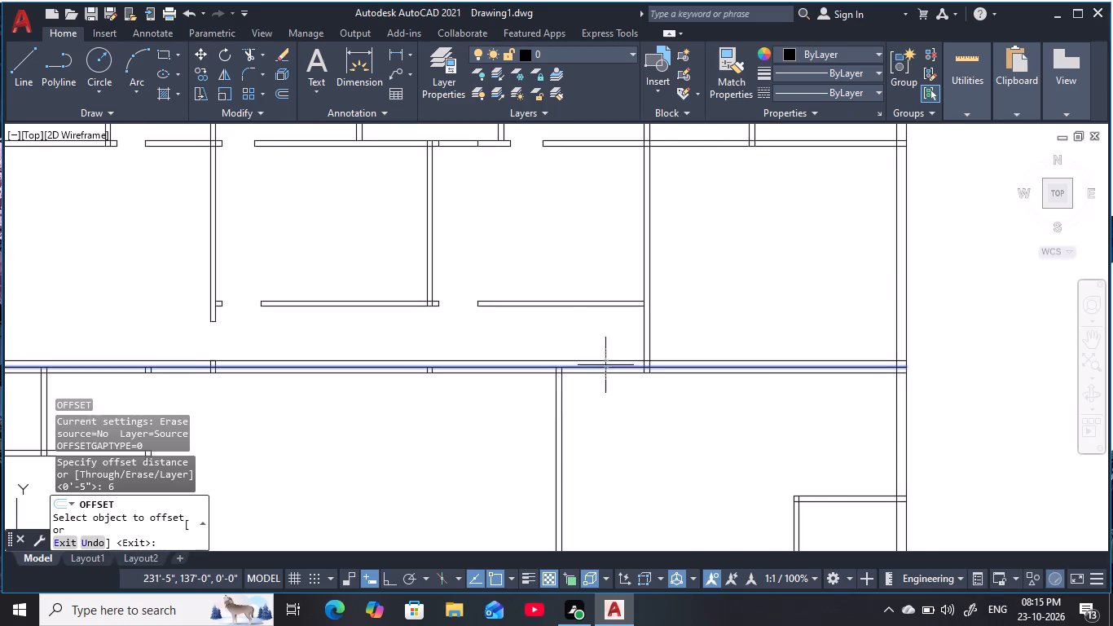
left_click(600, 333)
key("Escape")
key("Escape")
key("Escape")
key("Escape")
key("Escape")
Offset the new corridor line 3' upward to mark the door opening in the partitions crossing the corridor.
key("o")
key("space")
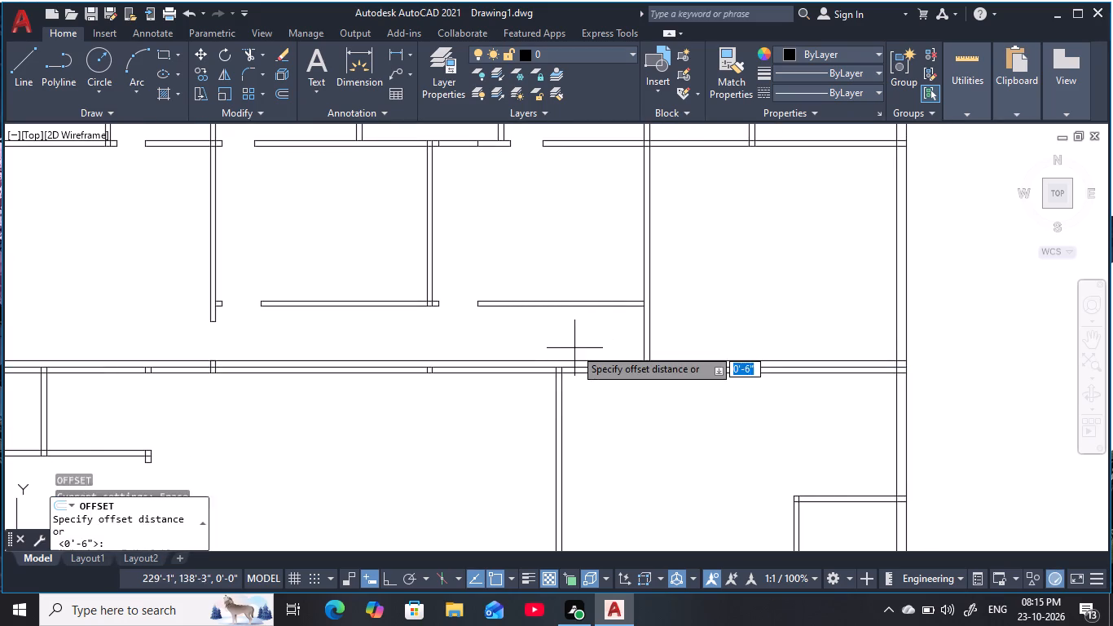
key("3")
type("'")
key("space")
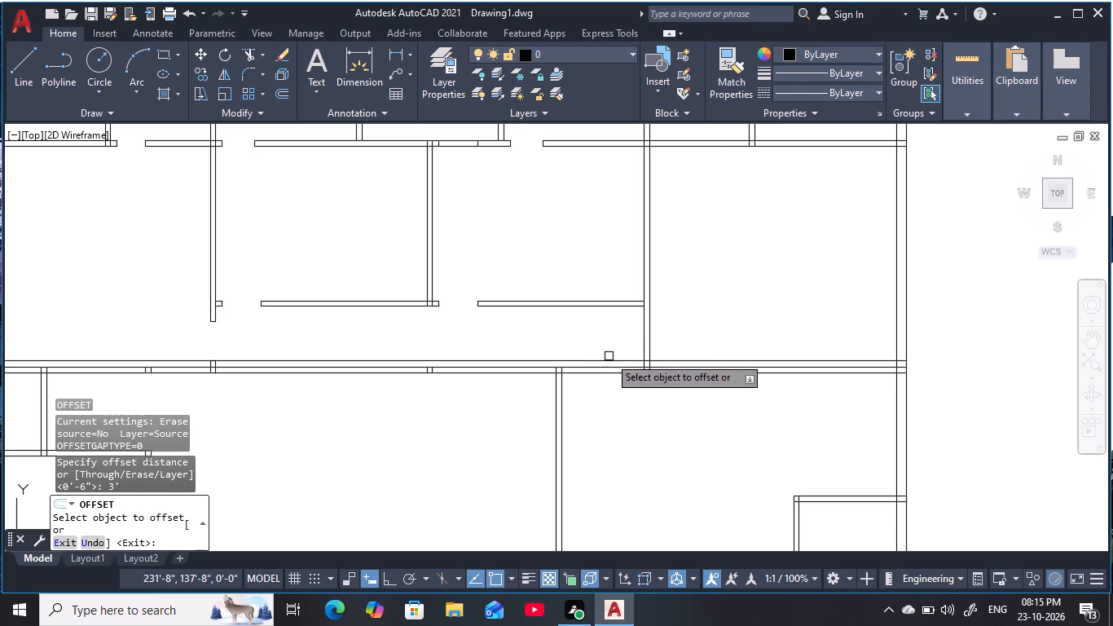
left_click(609, 356)
left_click(609, 359)
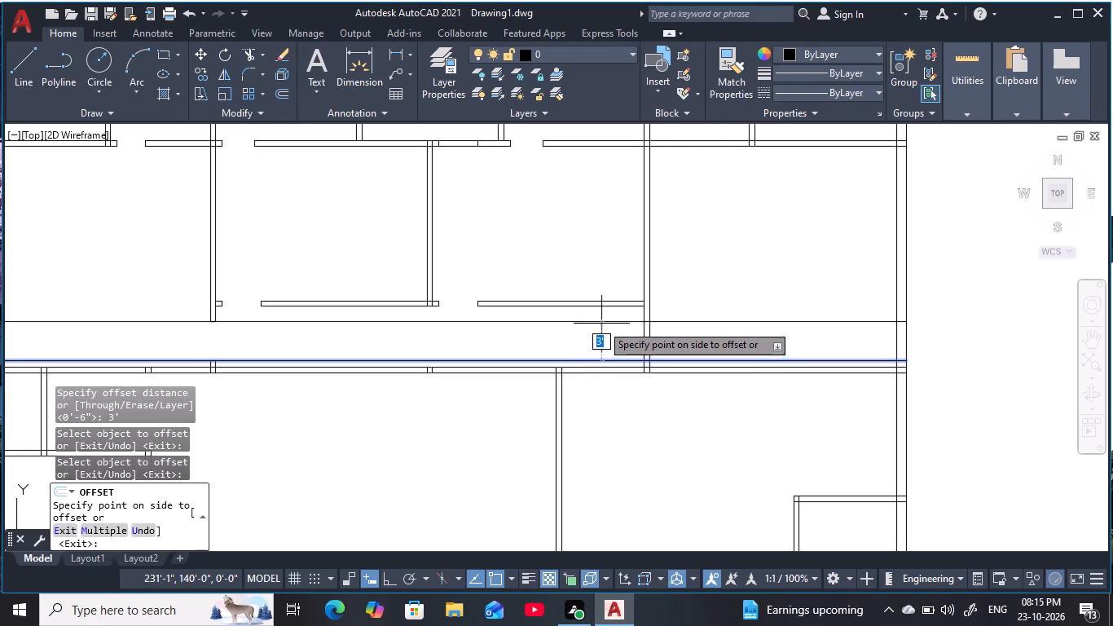
left_click(605, 275)
key("Escape")
key("Escape")
key("Escape")
key("Escape")
Trim the right corridor-crossing partition between the two offset lines for a 3' opening, and trim the lines beside it.
key("t")
type("r")
key("space")
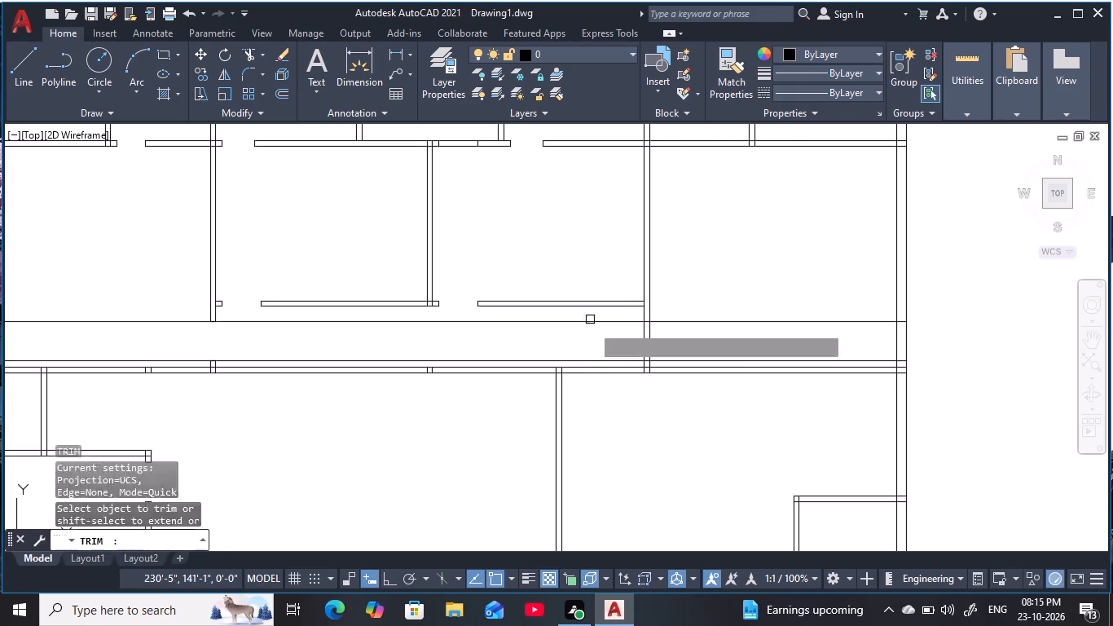
left_click(622, 336)
left_click(666, 340)
left_click(671, 327)
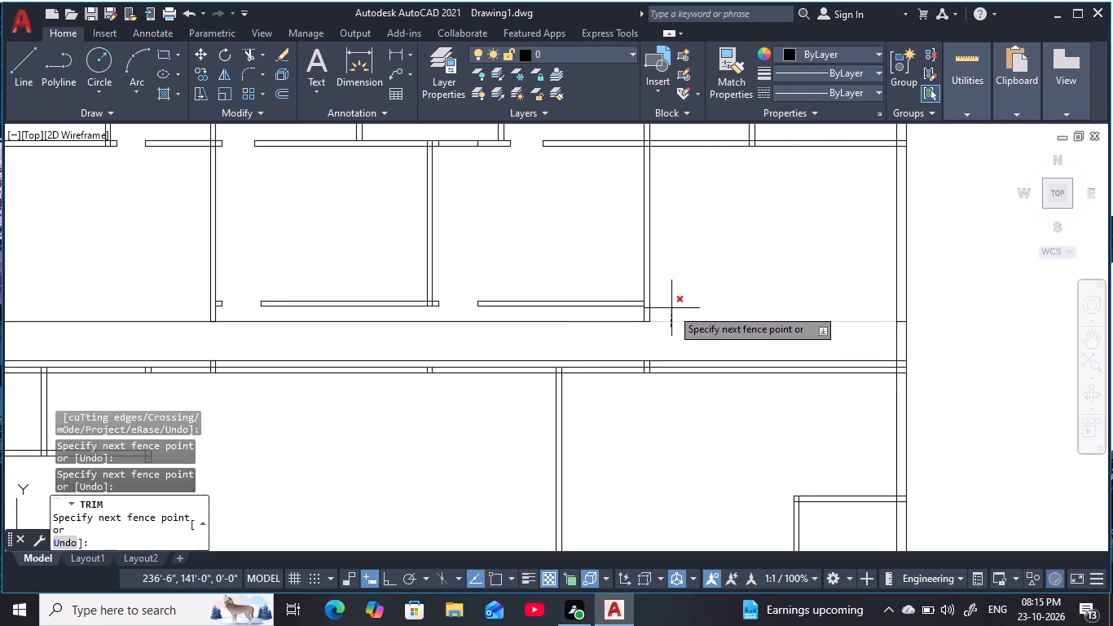
left_click(672, 306)
left_click(627, 332)
left_click(619, 320)
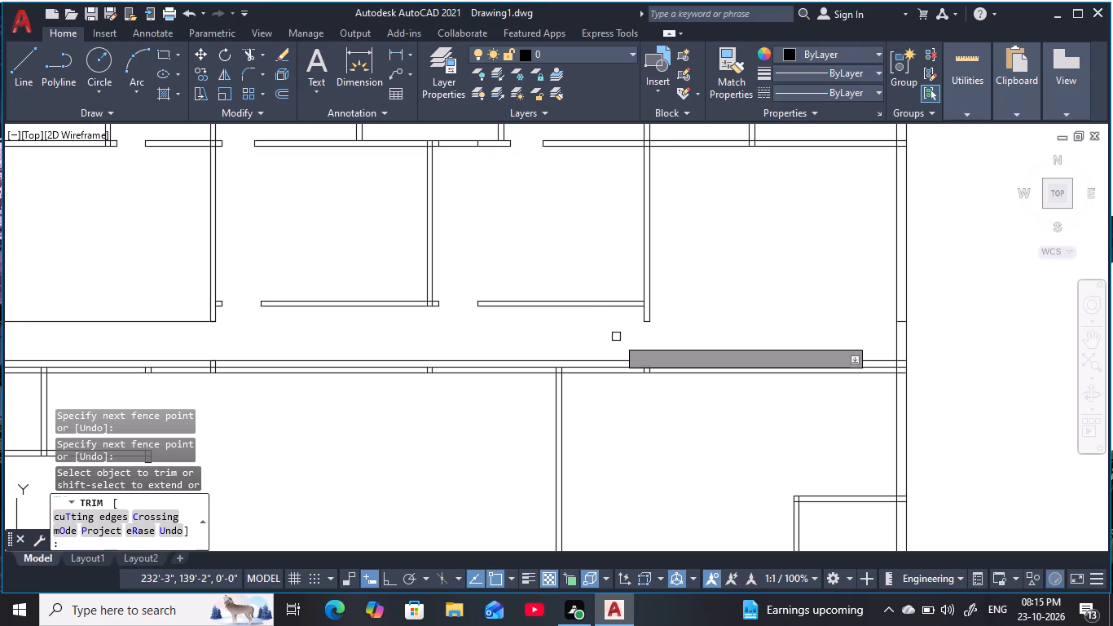
left_click(614, 358)
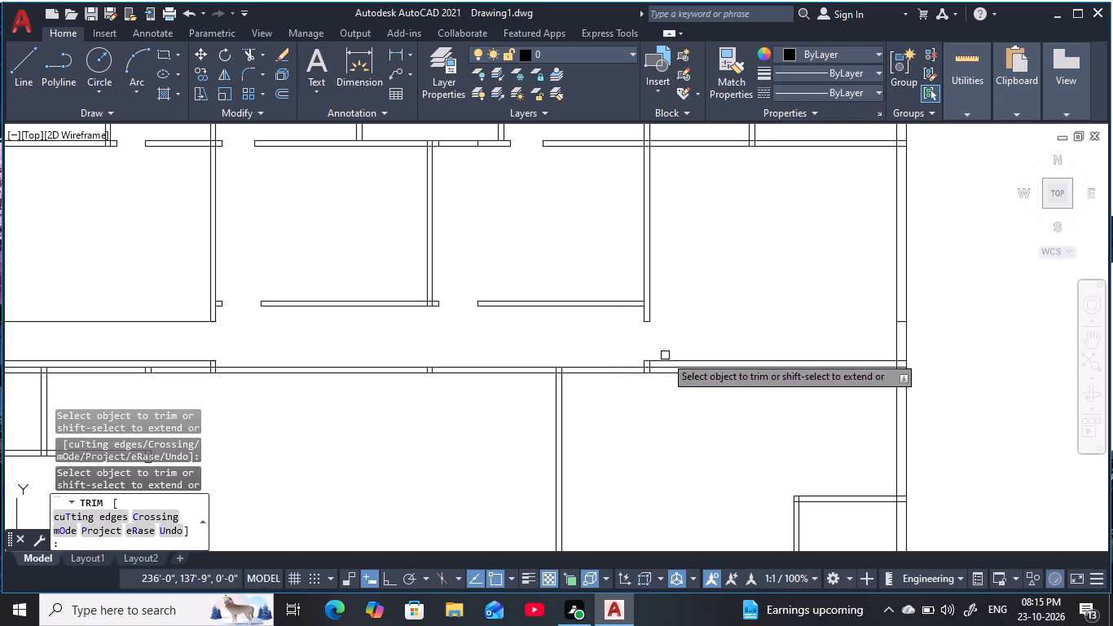
left_click(666, 359)
middle_click_drag(363, 327, 521, 330)
key("Escape")
key("Escape")
key("Escape")
key("Escape")
key("Escape")
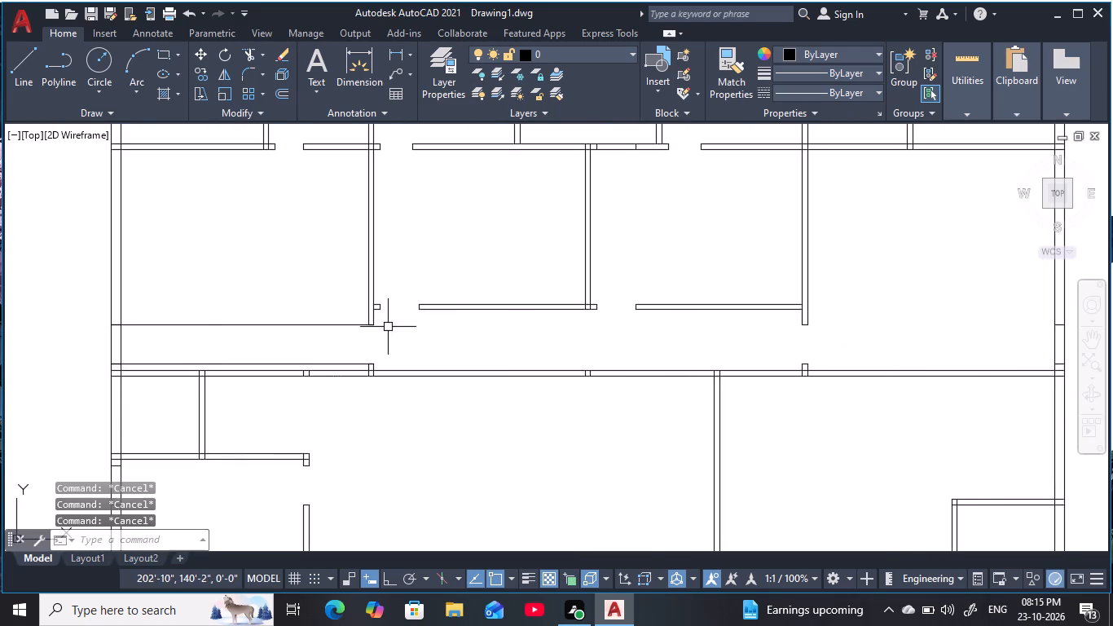
Erase the two leftover horizontal offset lines at the corridor's left end, between the outer wall and the left partition.
key("Escape")
left_click(348, 324)
left_click(341, 364)
key("e")
key("space")
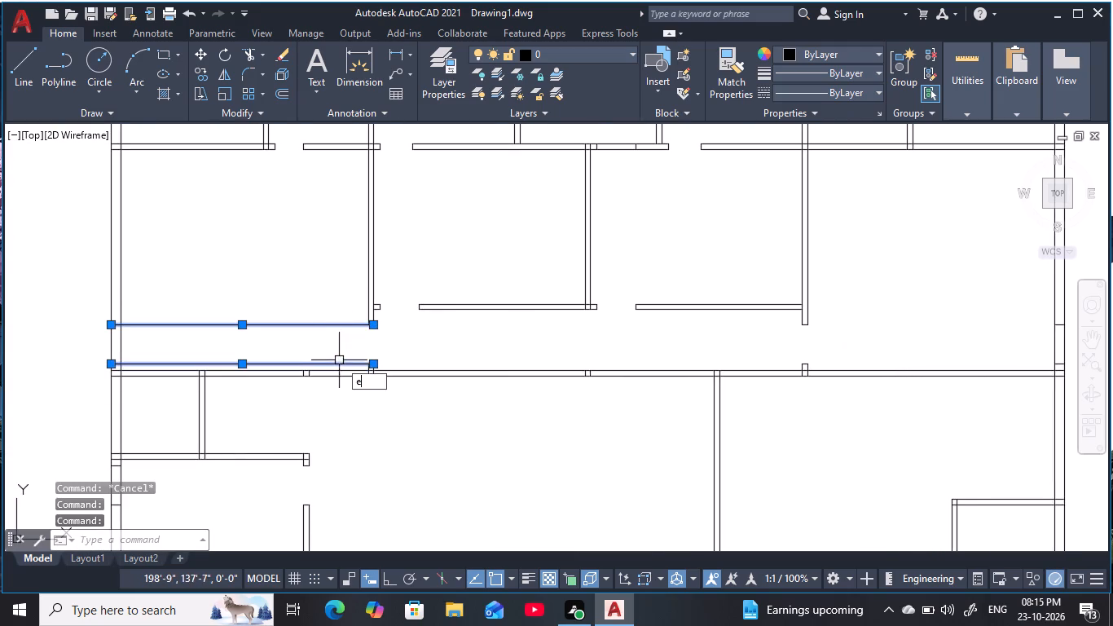
Erase the middle partition's two short leftover lines inside the lower corridor wall.
middle_click_drag(462, 345, 394, 335)
scroll(396, 335, "down", 1)
middle_click_drag(394, 335, 368, 344)
key("Escape")
key("Escape")
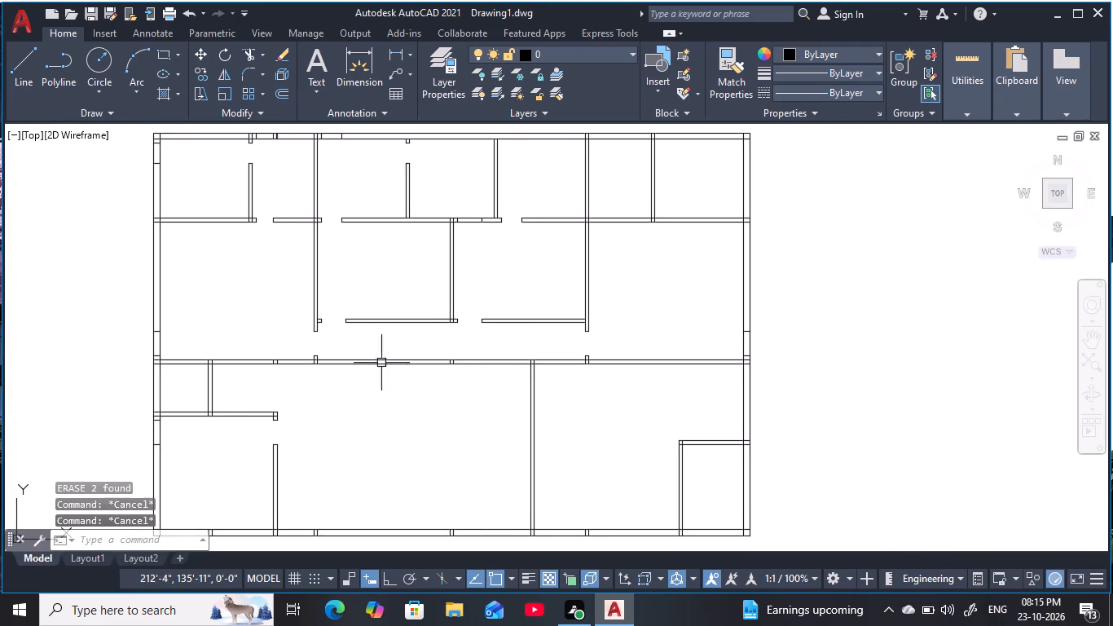
key("Escape")
key("Escape")
left_click(410, 348)
left_click(481, 381)
key("e")
key("space")
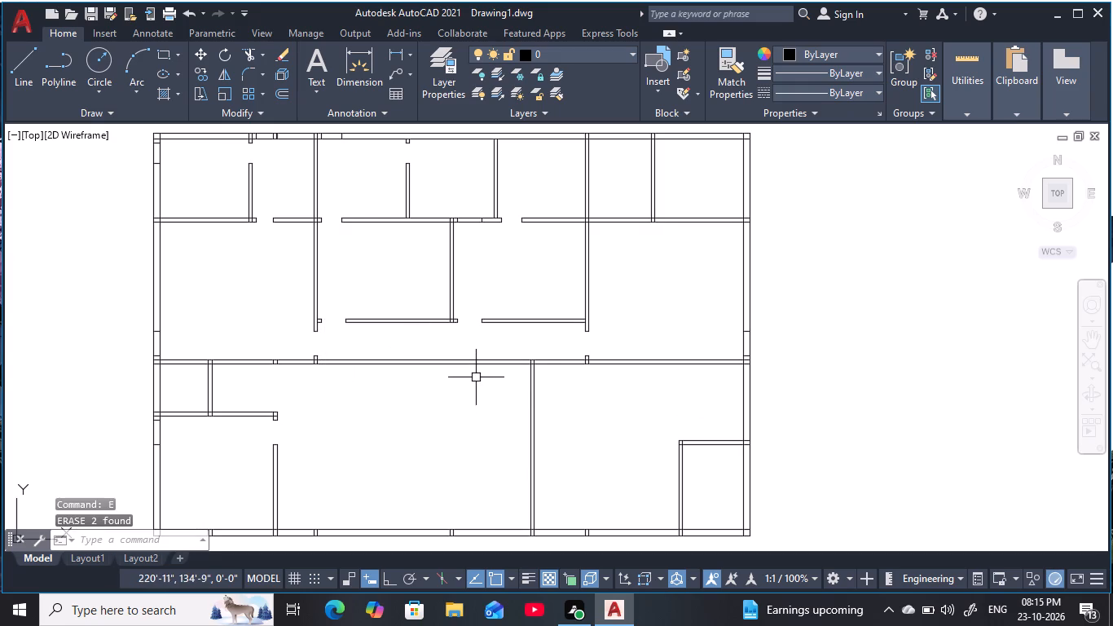
Offset the left line of the long vertical partition below the corridor 6" to the left.
scroll(473, 375, "down", 1)
middle_click_drag(475, 374, 451, 355)
key("Escape")
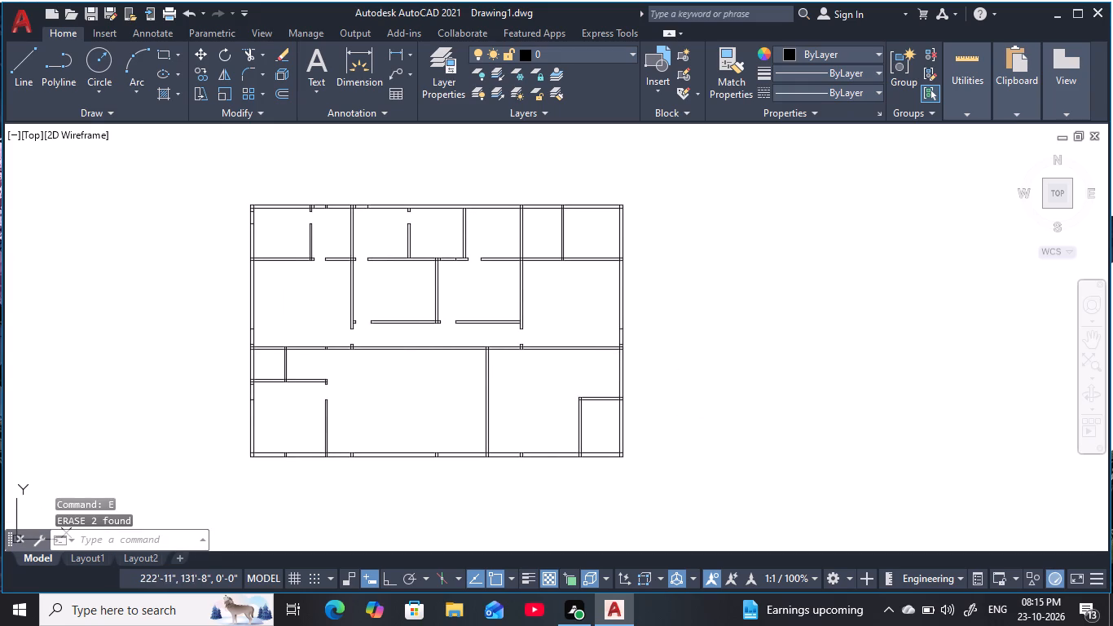
key("Escape")
key("o")
key("space")
type("6")
key("space")
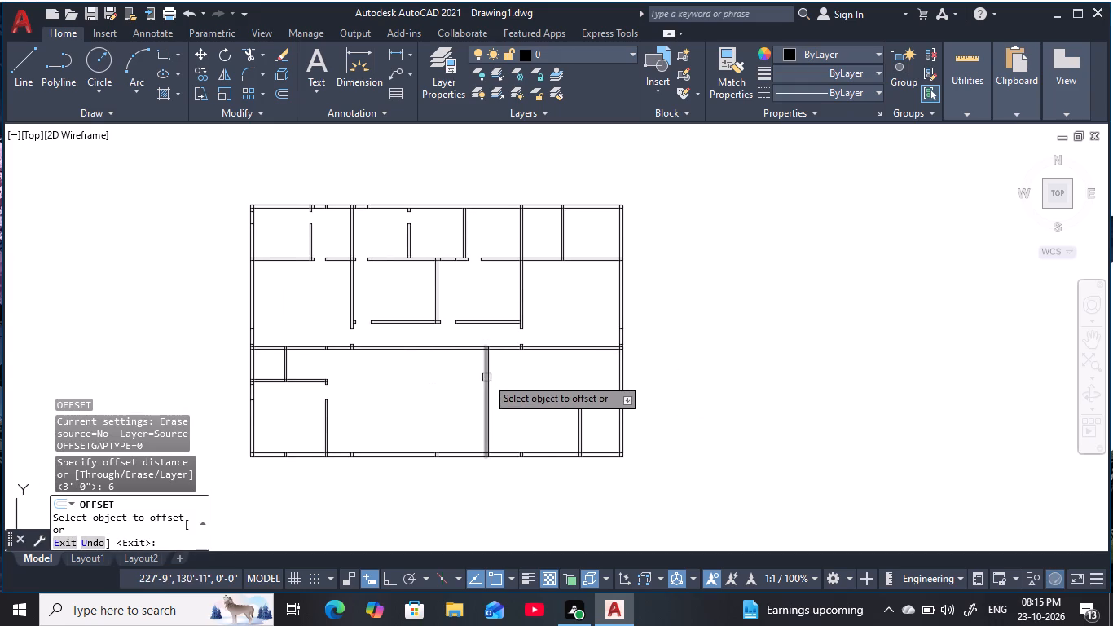
left_click(486, 378)
left_click(409, 395)
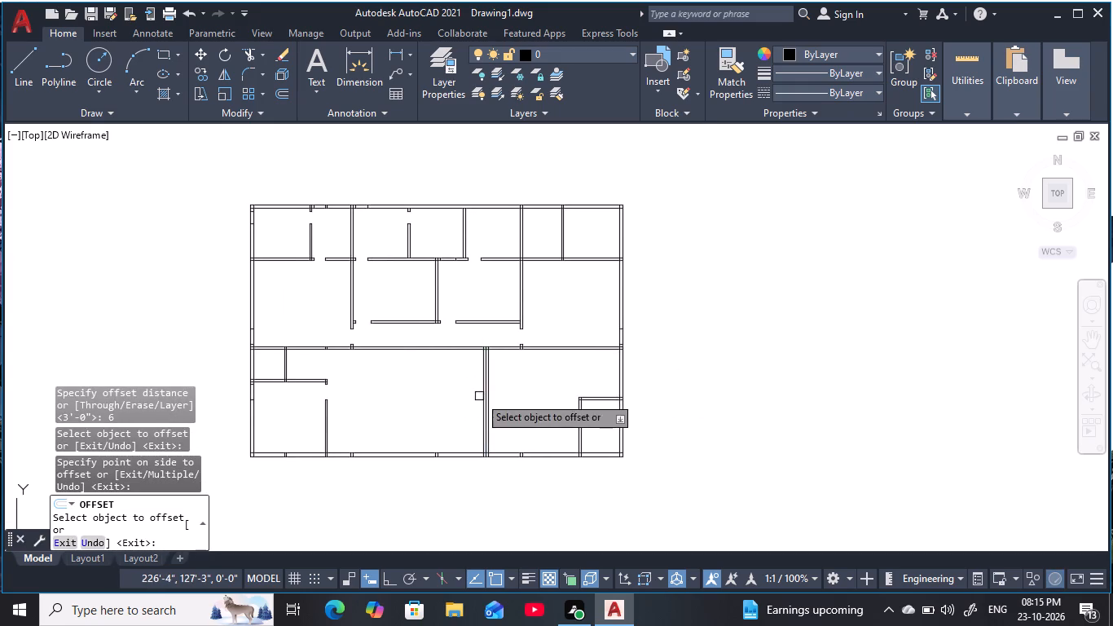
scroll(487, 382, "up", 2)
key("Escape")
key("Escape")
middle_click(492, 379)
key("Escape")
key("Escape")
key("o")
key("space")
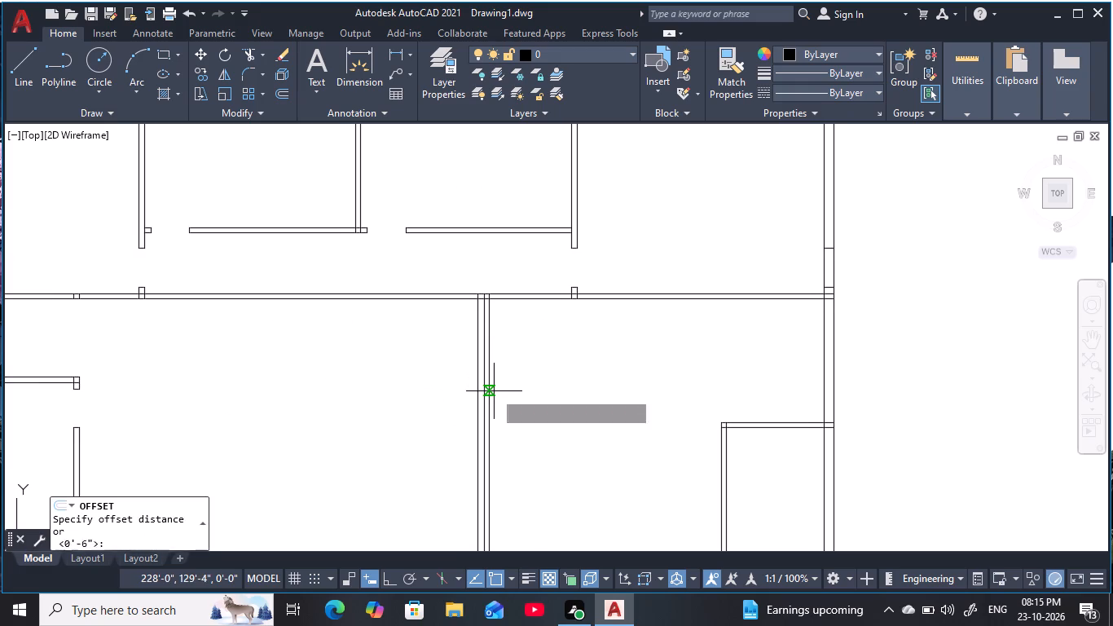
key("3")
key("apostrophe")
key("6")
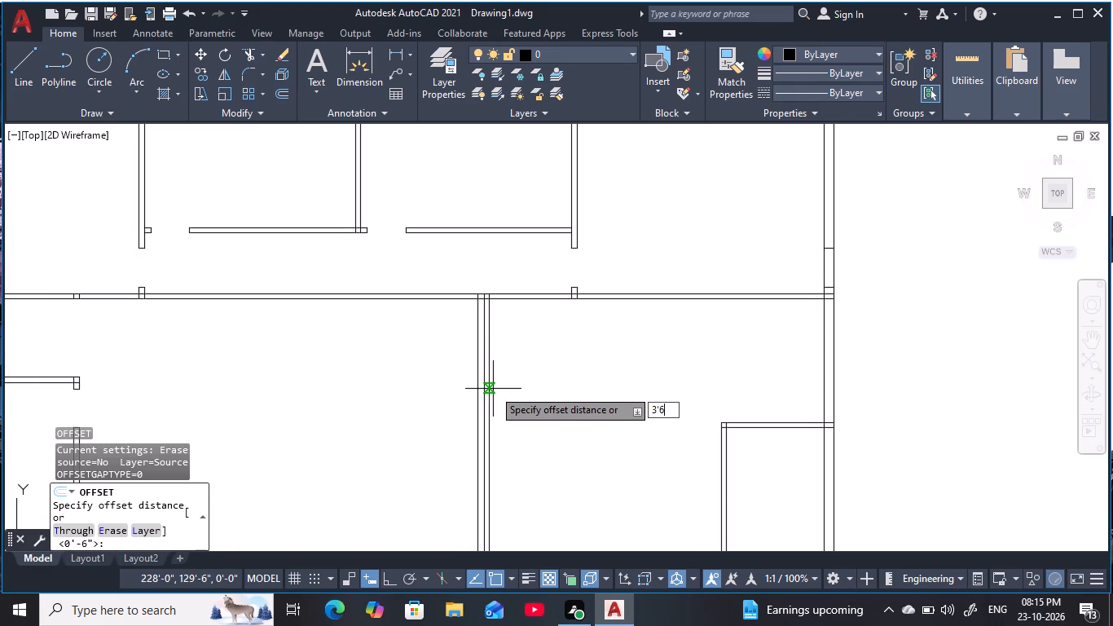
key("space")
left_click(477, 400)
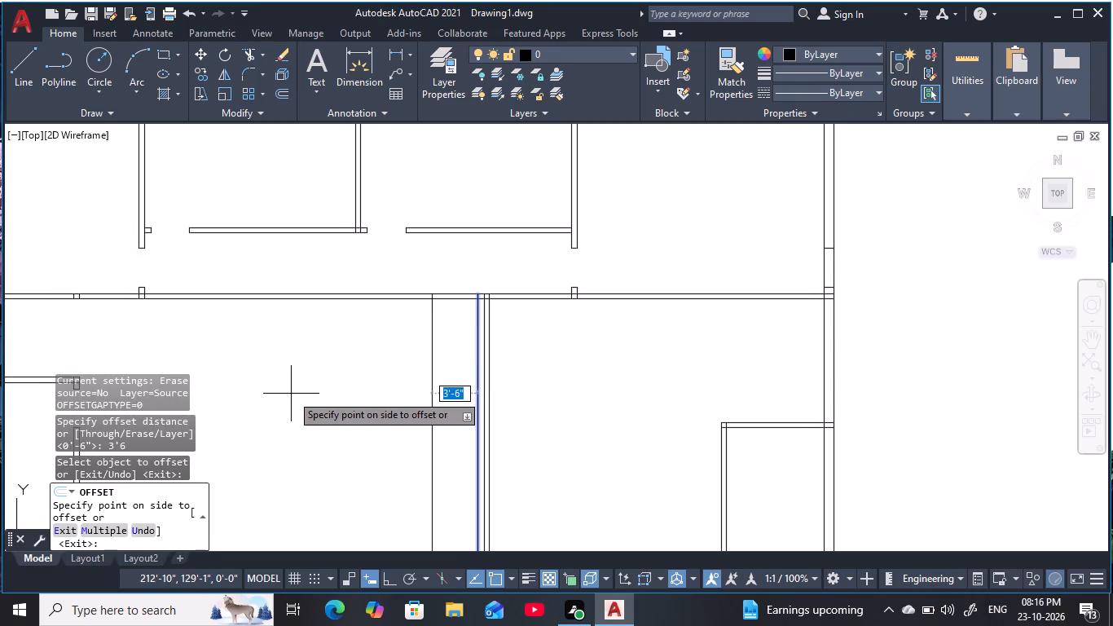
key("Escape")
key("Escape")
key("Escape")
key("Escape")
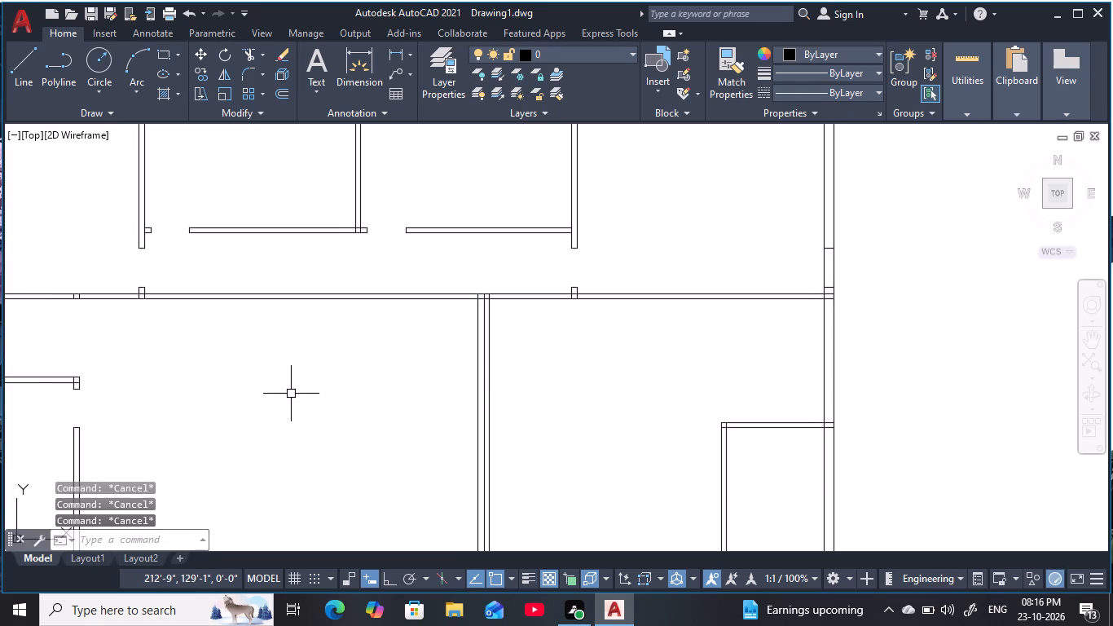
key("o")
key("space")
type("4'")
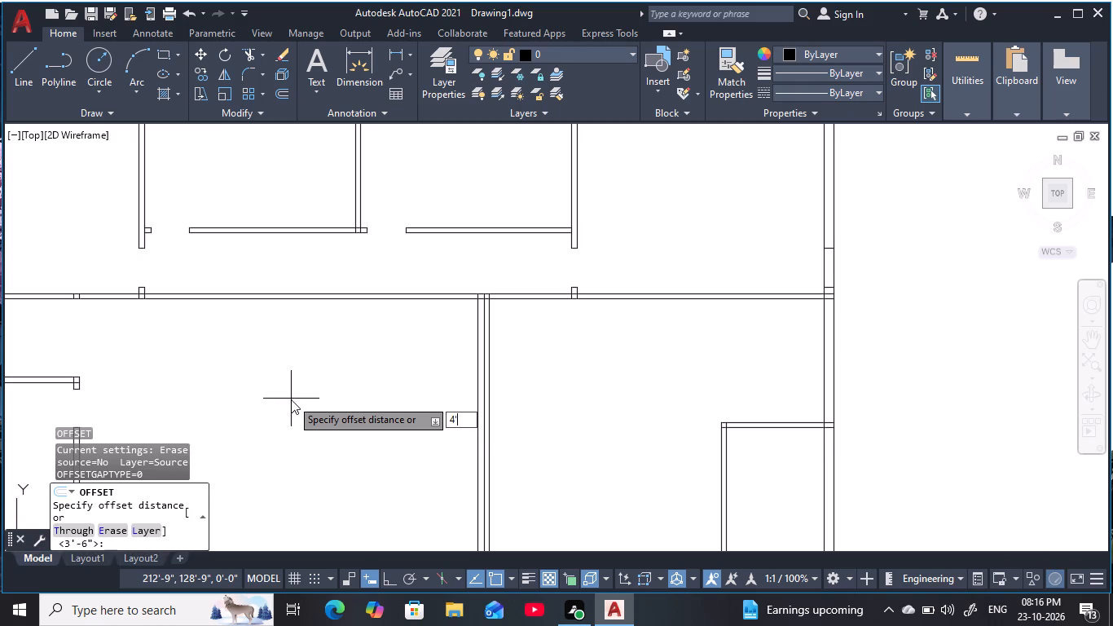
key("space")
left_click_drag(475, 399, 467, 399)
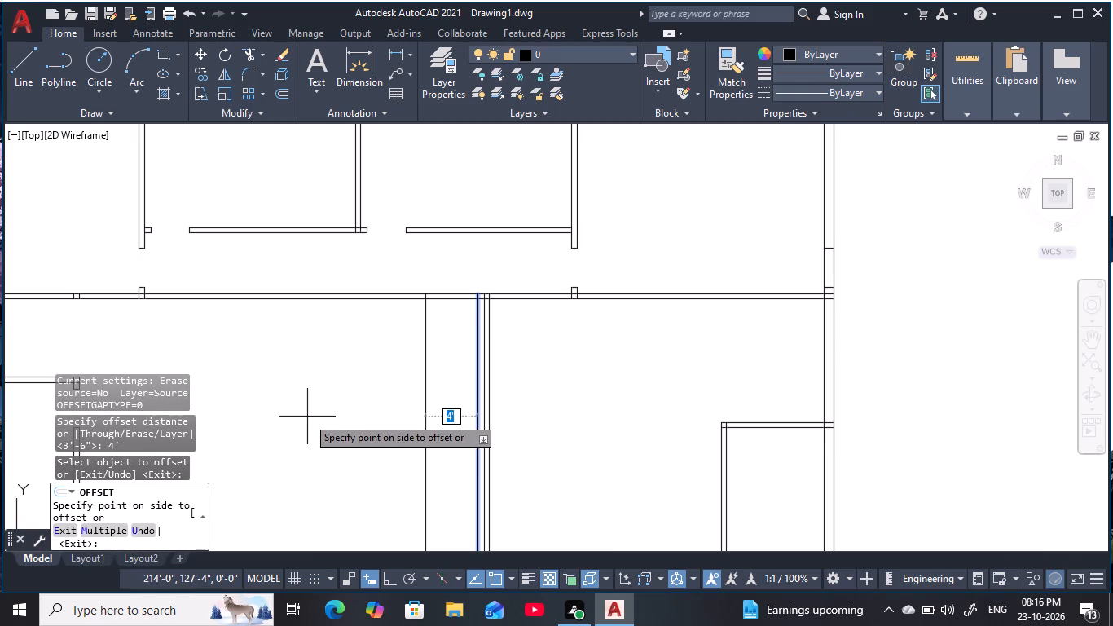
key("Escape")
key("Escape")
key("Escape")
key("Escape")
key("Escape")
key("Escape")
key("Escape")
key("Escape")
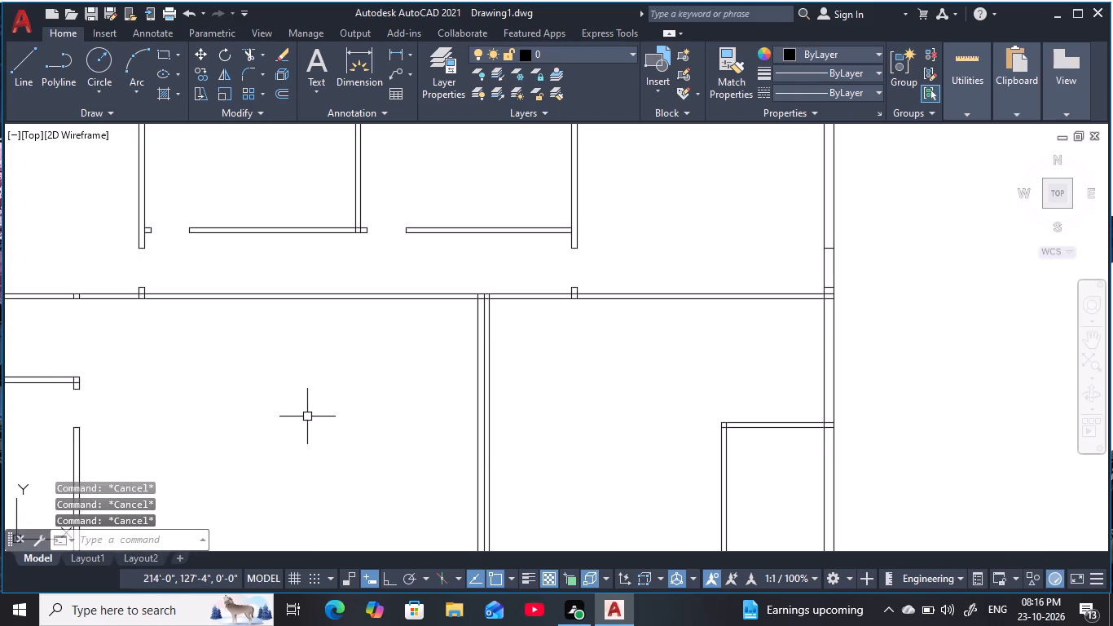
Offset the new line beside the long lower partition 5' to the left to mark the opening's far side.
key("o")
key("space")
key("5")
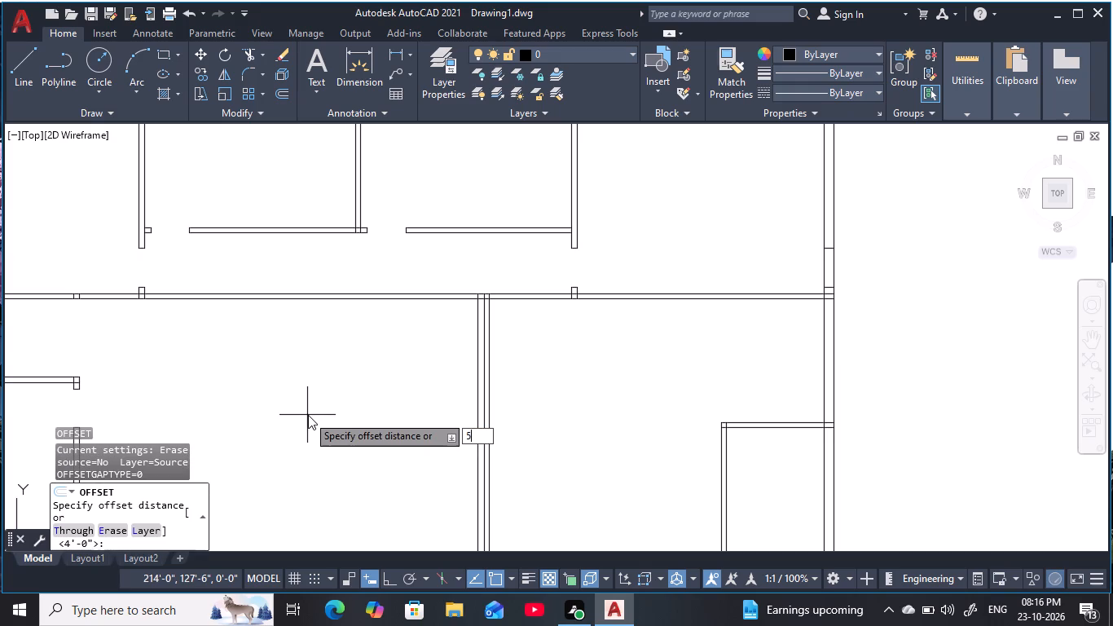
type("'")
key("space")
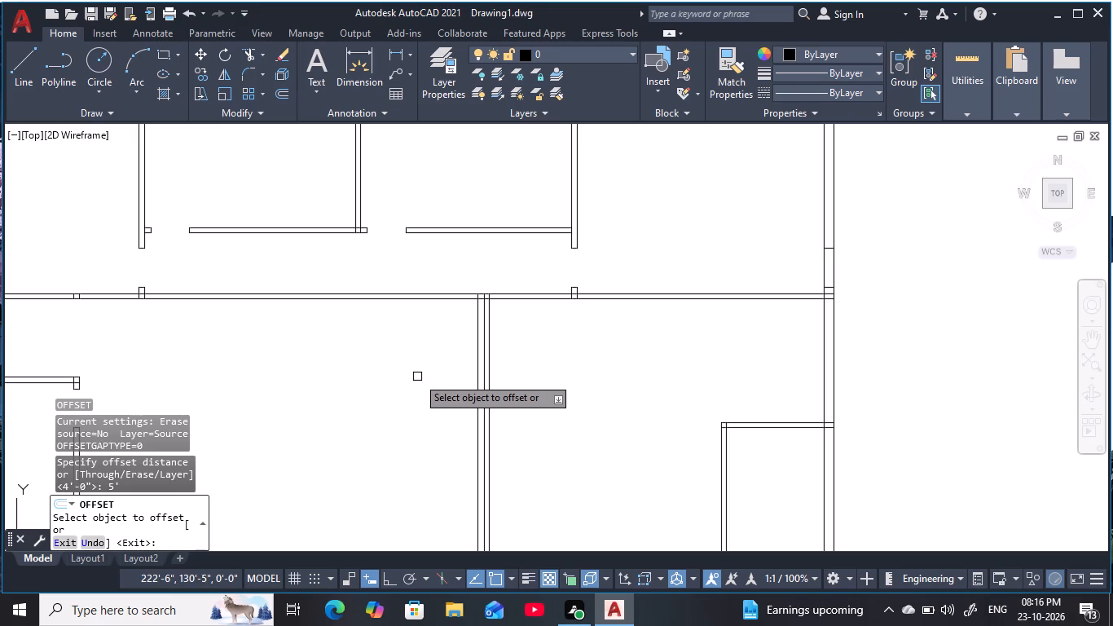
left_click(475, 367)
left_click(319, 378)
key("Escape")
key("Escape")
key("Escape")
key("Escape")
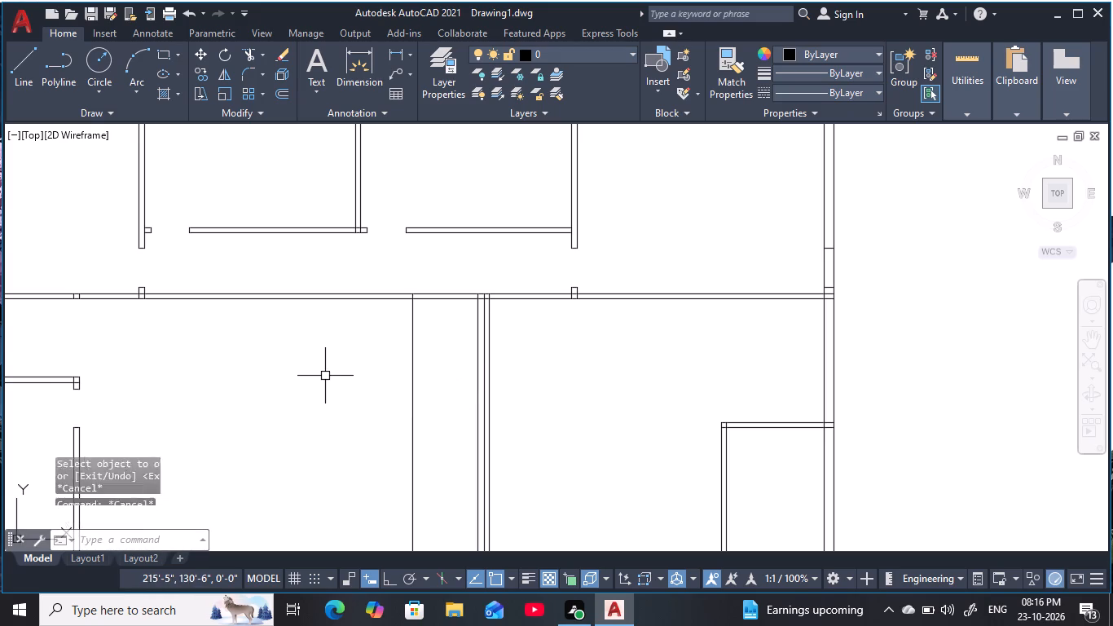
Trim the lower corridor wall between the two offset lines for a 5' opening, and trim both lines below the wall.
key("t")
type("rr")
key("space")
key("Escape")
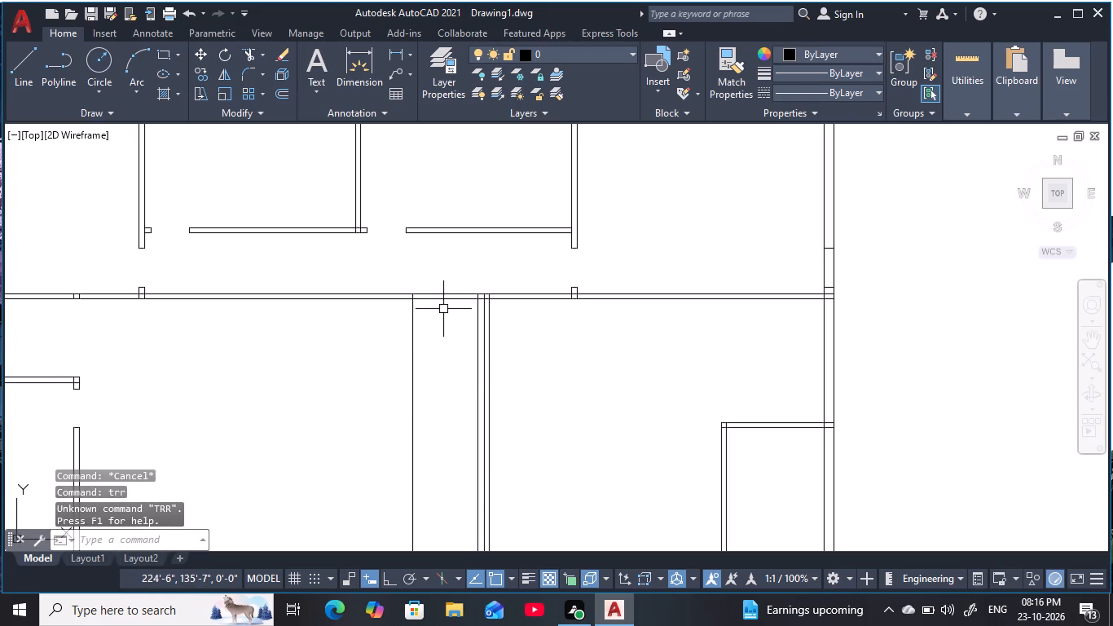
key("Escape")
key("Escape")
key("Escape")
key("t")
key("r")
key("space")
left_click(447, 281)
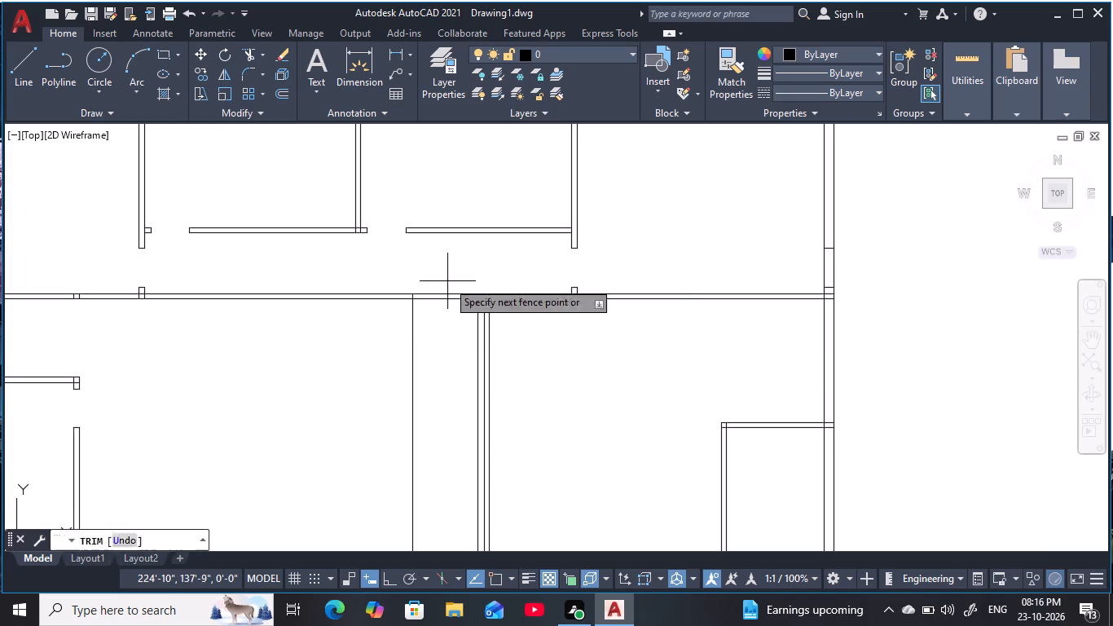
left_click_drag(452, 340, 453, 349)
left_click(476, 347)
left_click(438, 363)
left_click(388, 369)
scroll(394, 366, "down", 3)
middle_click_drag(394, 366, 416, 358)
key("Escape")
key("Escape")
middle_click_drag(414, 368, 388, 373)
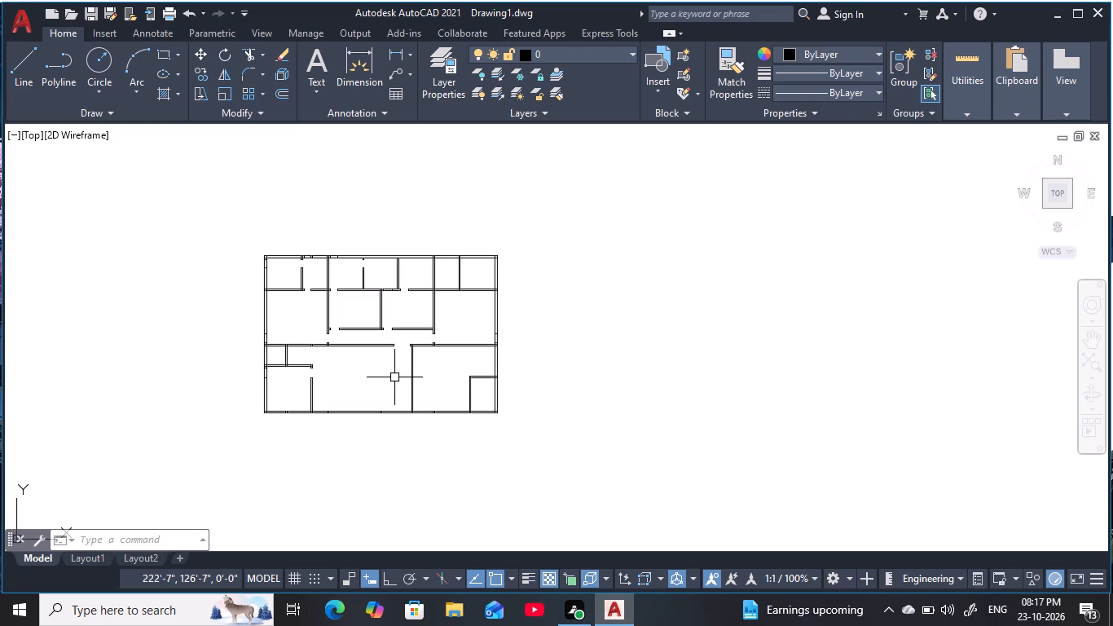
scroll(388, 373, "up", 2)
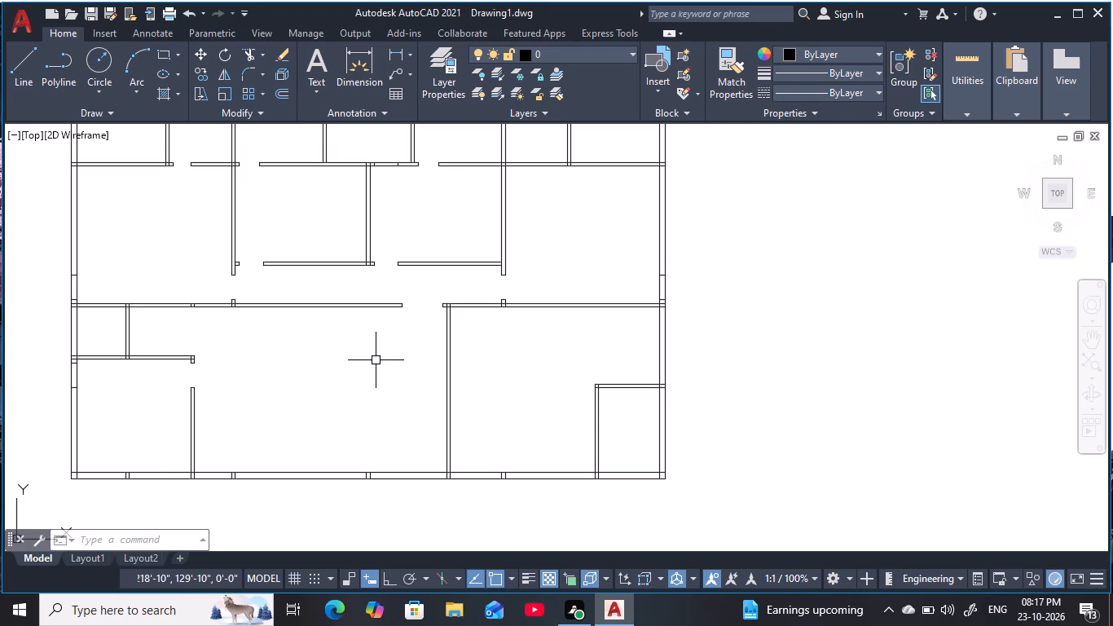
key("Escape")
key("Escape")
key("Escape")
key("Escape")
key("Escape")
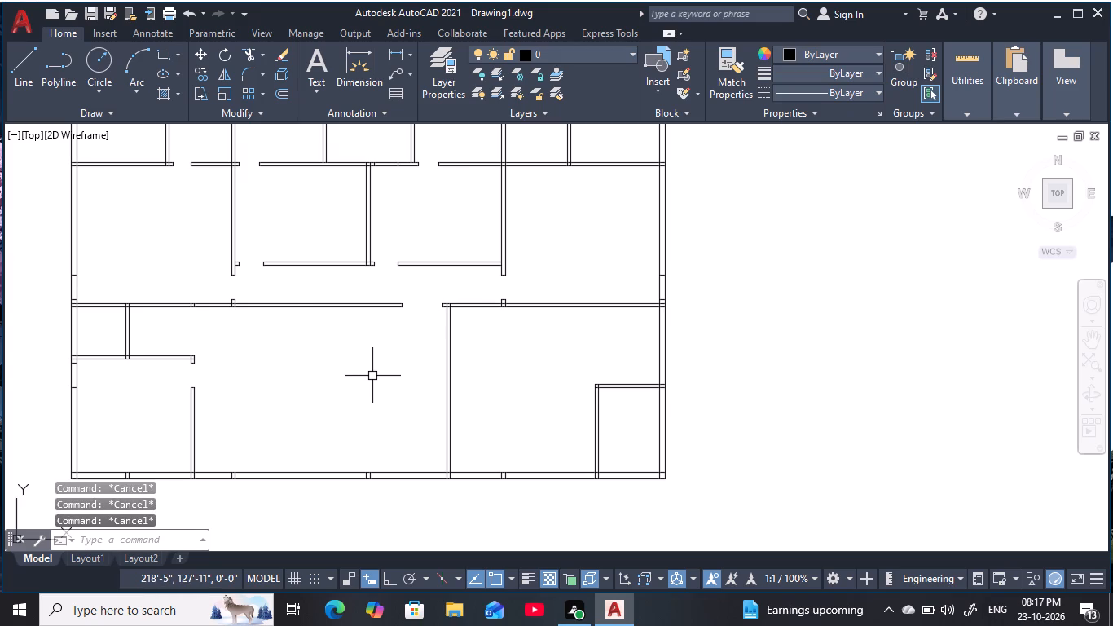
Erase the four short leftover lines inside the top outer wall between the first short partition and the long vertical wall.
scroll(372, 376, "down", 1)
middle_click_drag(376, 381, 411, 434)
key("Escape")
key("Escape")
key("Escape")
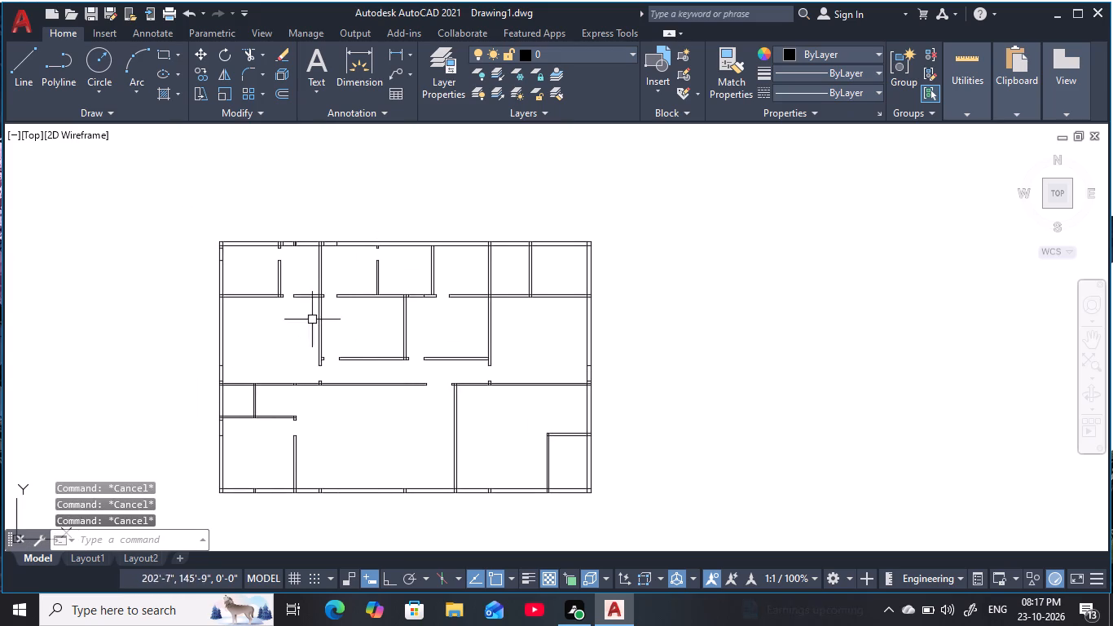
scroll(286, 252, "up", 5)
middle_click_drag(311, 280, 401, 408)
scroll(411, 419, "down", 1)
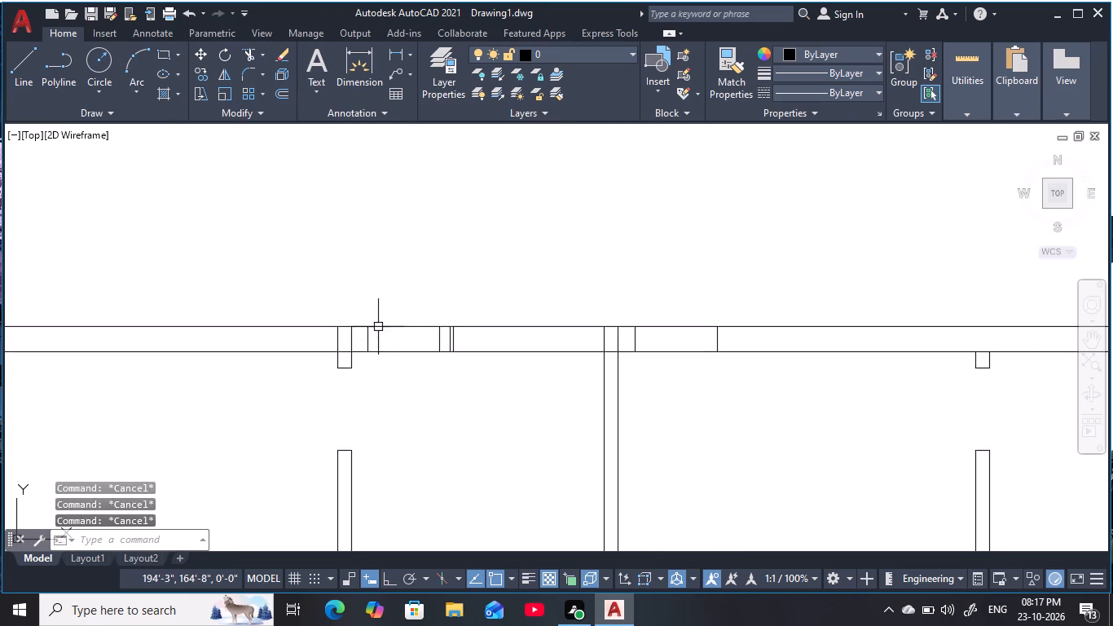
left_click(358, 307)
left_click(483, 410)
key("e")
key("space")
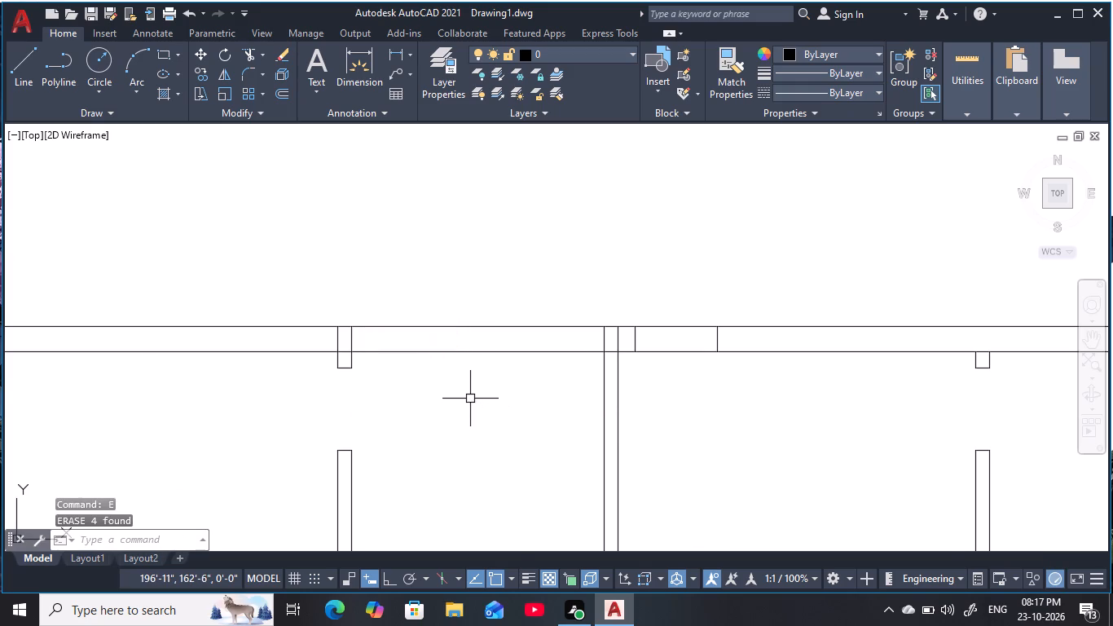
Erase the two short leftover lines inside the top outer wall just right of the long vertical wall.
scroll(468, 401, "down", 2)
middle_click_drag(464, 405, 416, 342)
scroll(505, 310, "up", 3)
left_click(410, 298)
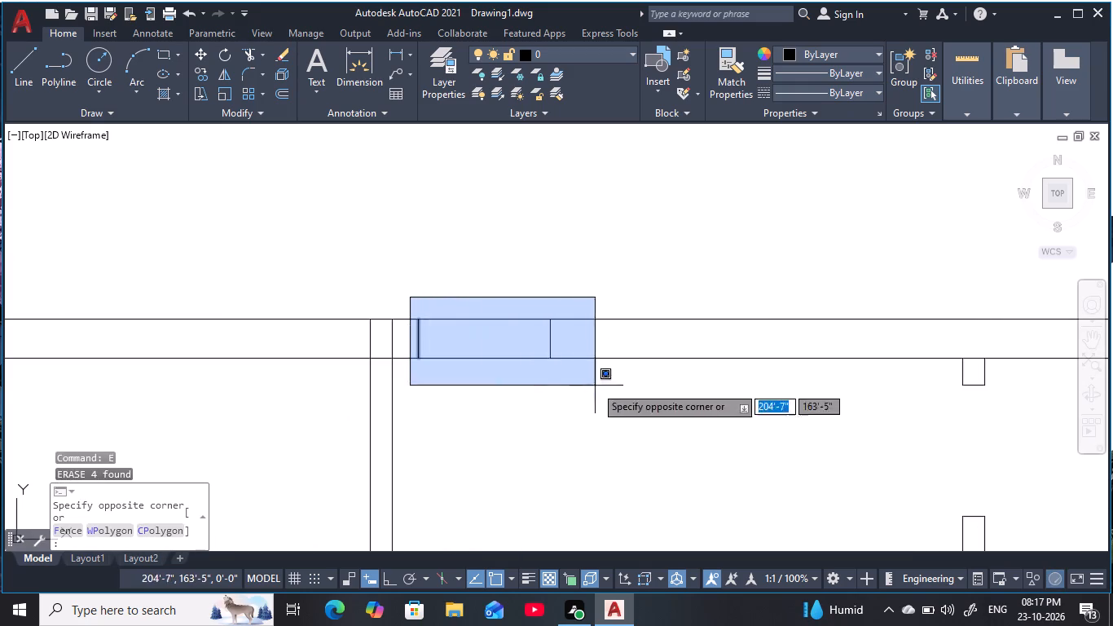
left_click(636, 378)
key("e")
key("space")
Erase the two short lines crossing the left outer wall beside the upper-left room.
scroll(552, 381, "down", 2)
middle_click_drag(547, 385, 714, 342)
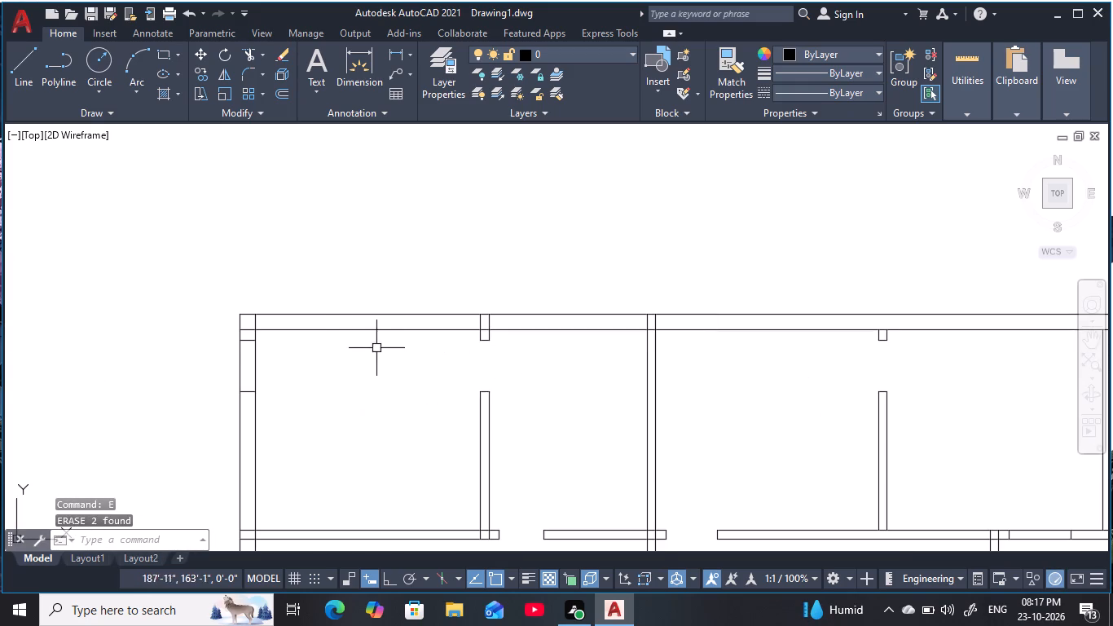
scroll(248, 349, "up", 1)
left_click(166, 316)
left_click(375, 447)
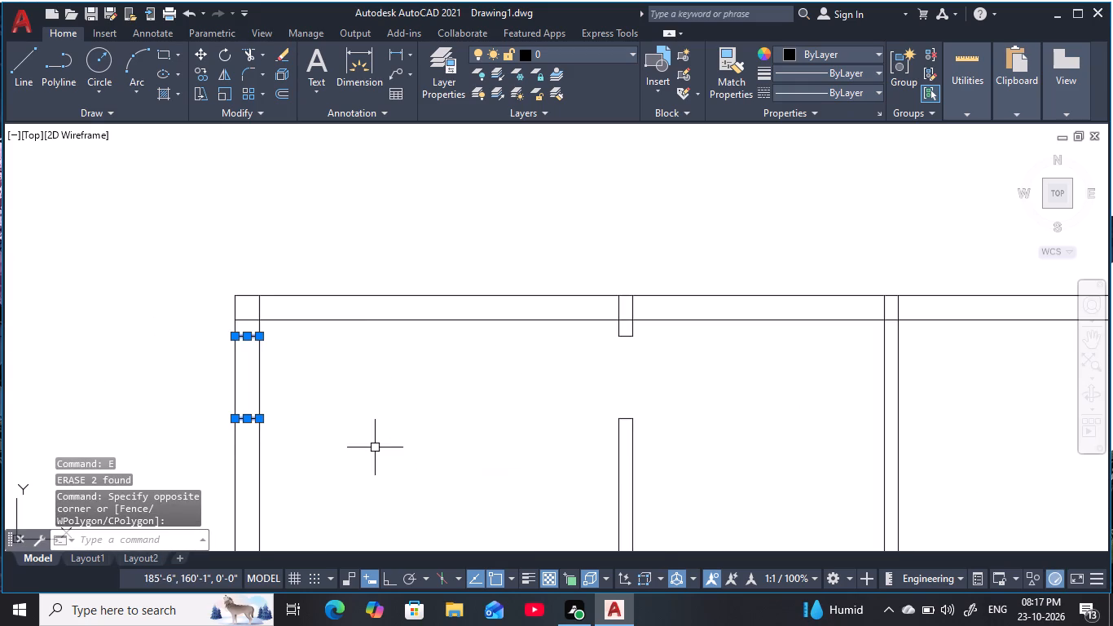
type("e")
key("space")
Erase the two short leftover lines inside the horizontal wall above the middle rooms, right of the partition between them.
scroll(370, 434, "down", 2)
middle_click_drag(367, 431, 248, 296)
middle_click_drag(450, 412, 436, 399)
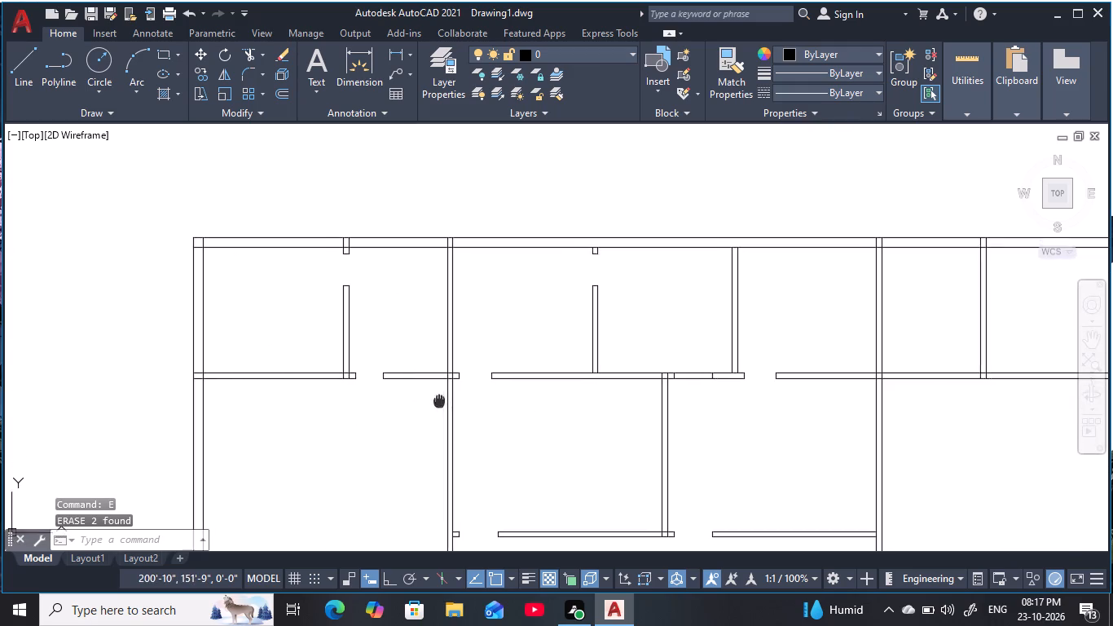
middle_click_drag(436, 399, 364, 338)
scroll(586, 294, "up", 2)
left_click(585, 296)
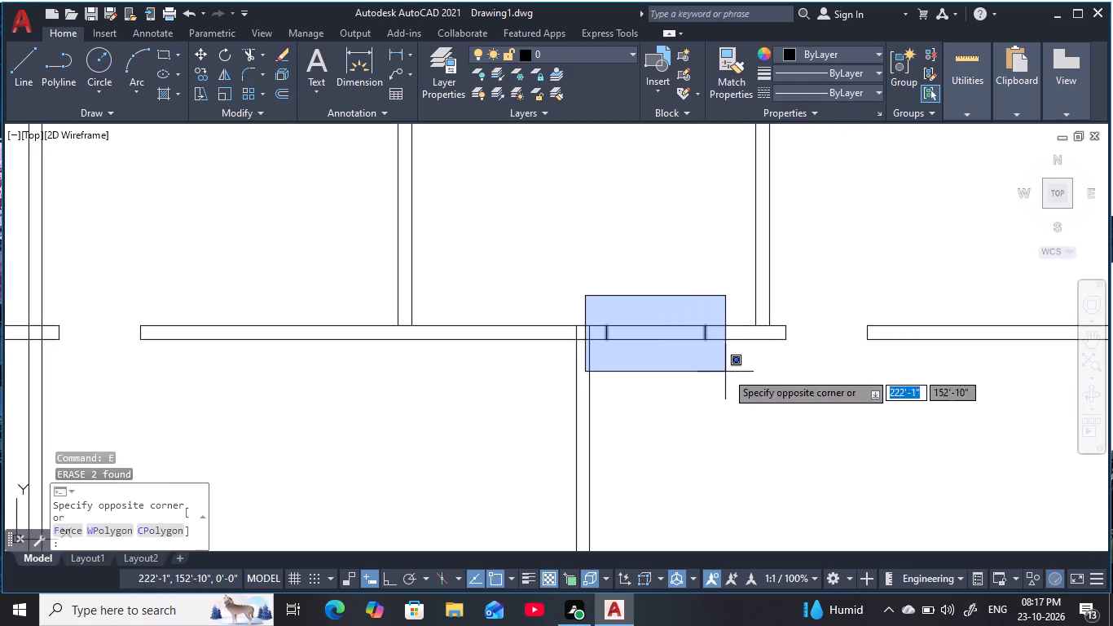
left_click(768, 384)
key("space")
Erase the two short lines crossing the right outer wall near the corridor.
scroll(734, 408, "down", 3)
middle_click_drag(736, 416, 610, 286)
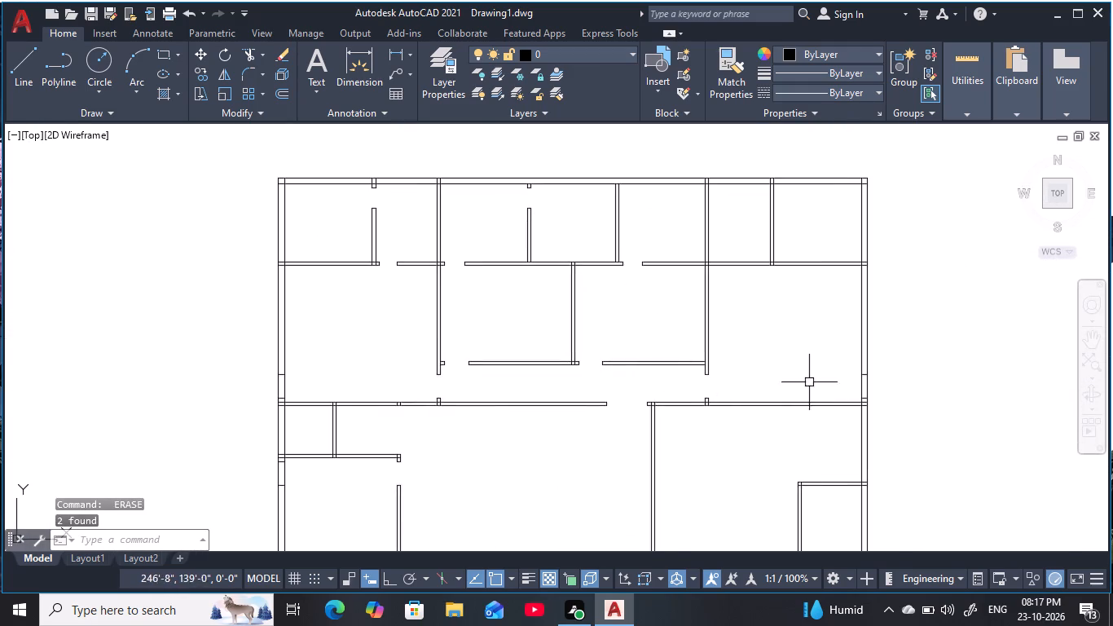
scroll(816, 377, "up", 1)
left_click(859, 340)
left_click(958, 430)
key("space")
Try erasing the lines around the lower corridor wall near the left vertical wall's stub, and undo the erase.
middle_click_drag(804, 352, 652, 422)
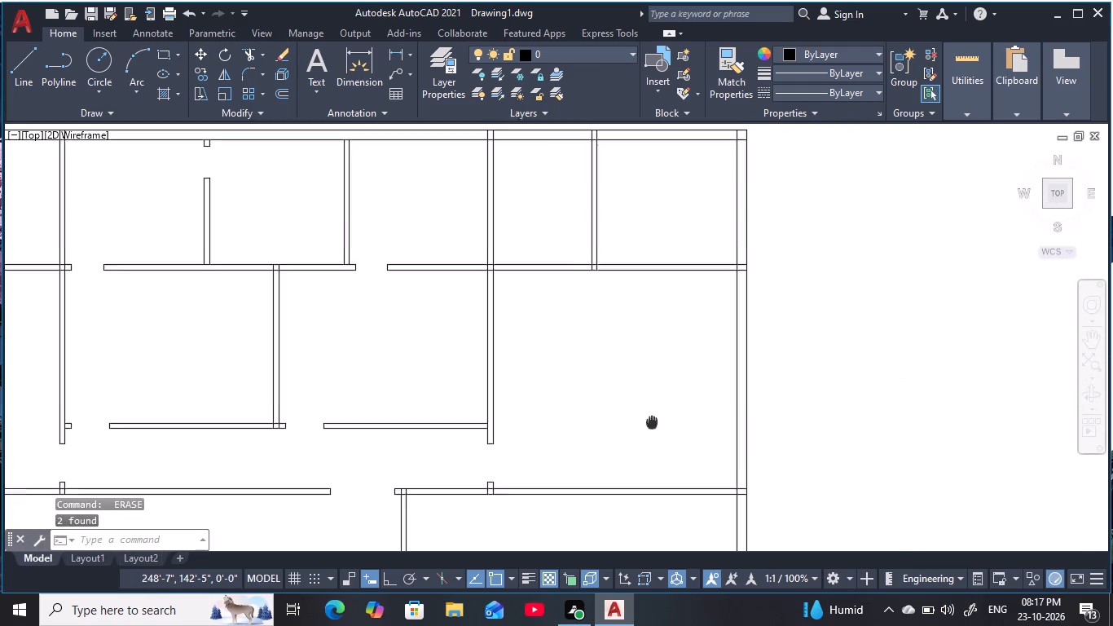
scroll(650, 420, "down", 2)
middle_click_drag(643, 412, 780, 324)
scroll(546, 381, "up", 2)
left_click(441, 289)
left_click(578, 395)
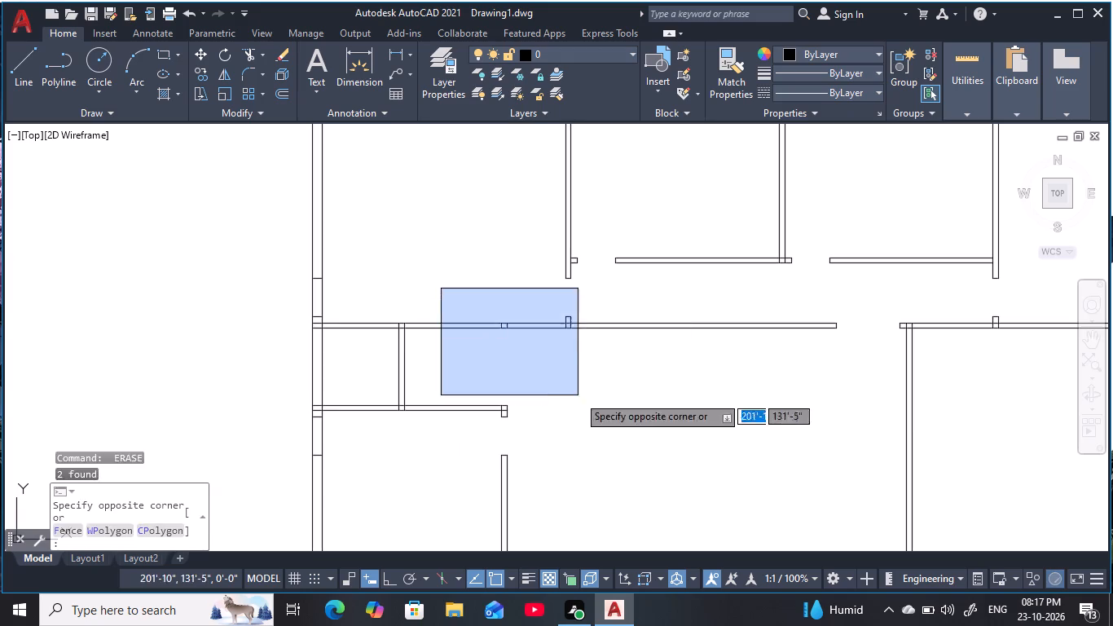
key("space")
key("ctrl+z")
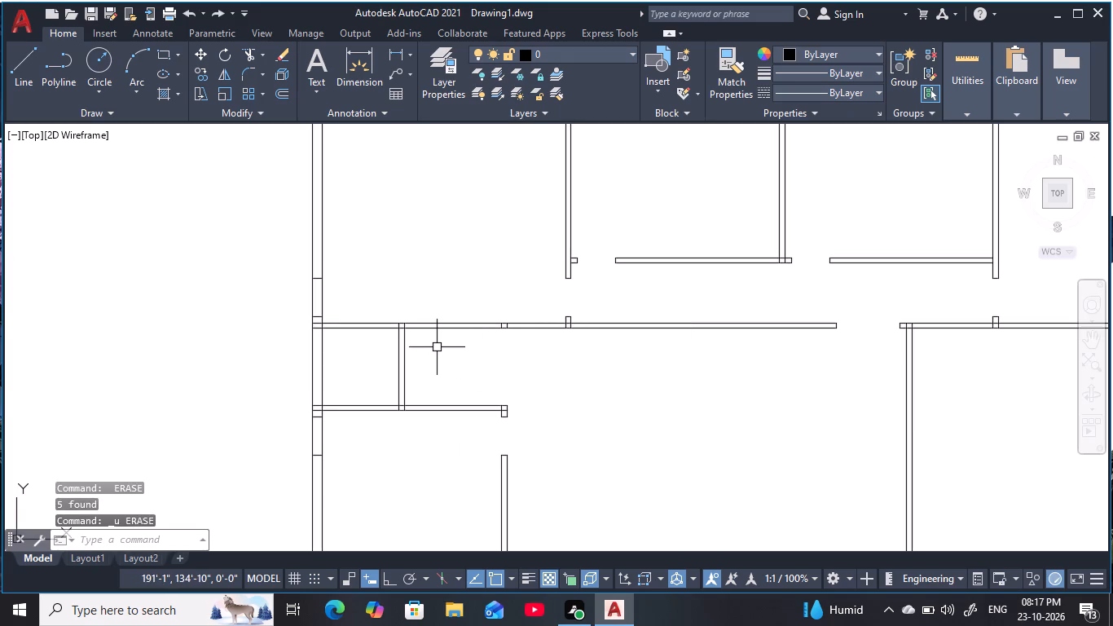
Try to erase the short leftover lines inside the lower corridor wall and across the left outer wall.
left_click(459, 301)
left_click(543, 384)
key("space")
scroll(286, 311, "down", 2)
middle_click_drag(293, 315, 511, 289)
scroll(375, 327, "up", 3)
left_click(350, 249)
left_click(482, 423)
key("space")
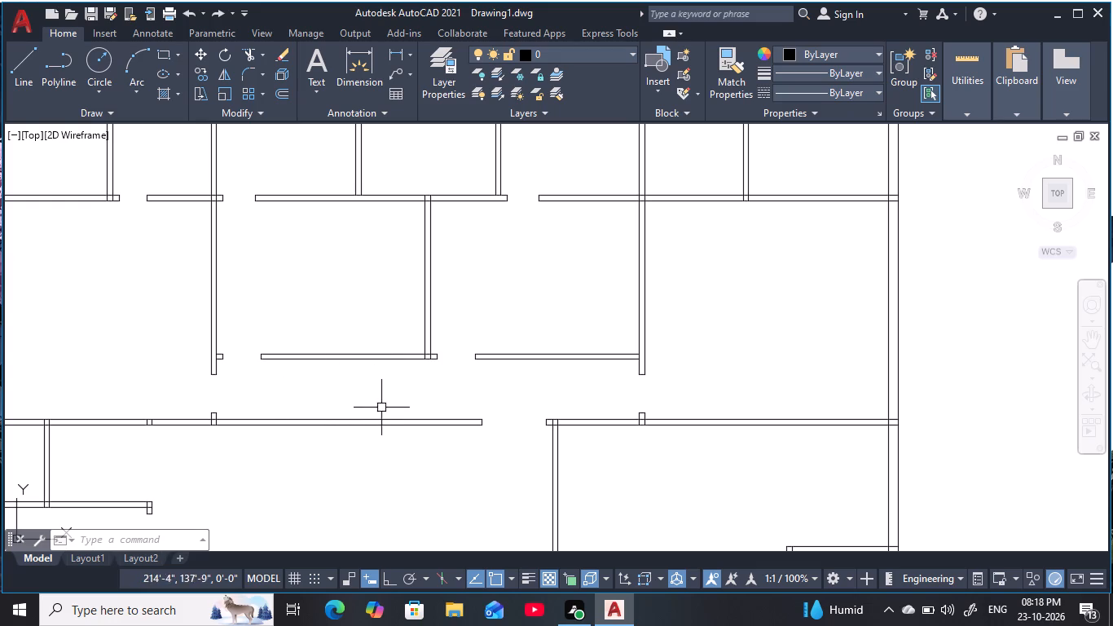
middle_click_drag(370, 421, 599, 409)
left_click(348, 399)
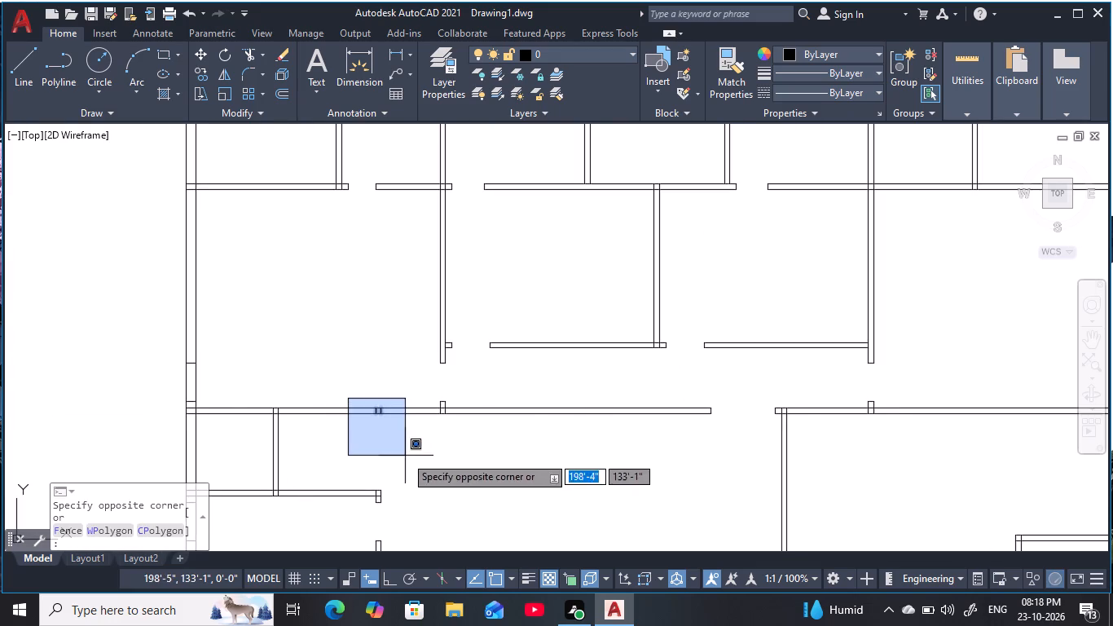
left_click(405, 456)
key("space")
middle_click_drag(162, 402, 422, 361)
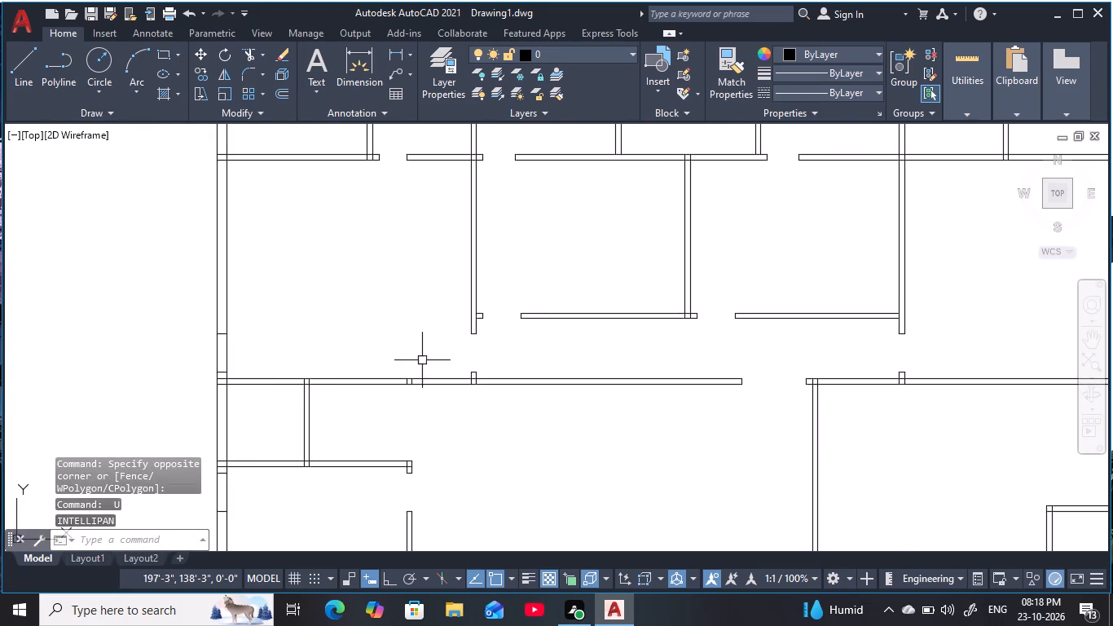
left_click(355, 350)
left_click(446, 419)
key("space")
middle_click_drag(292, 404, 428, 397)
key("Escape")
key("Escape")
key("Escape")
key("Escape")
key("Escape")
Erase the two short leftover lines inside the lower corridor wall, left of the vertical wall's stub.
left_click(249, 405)
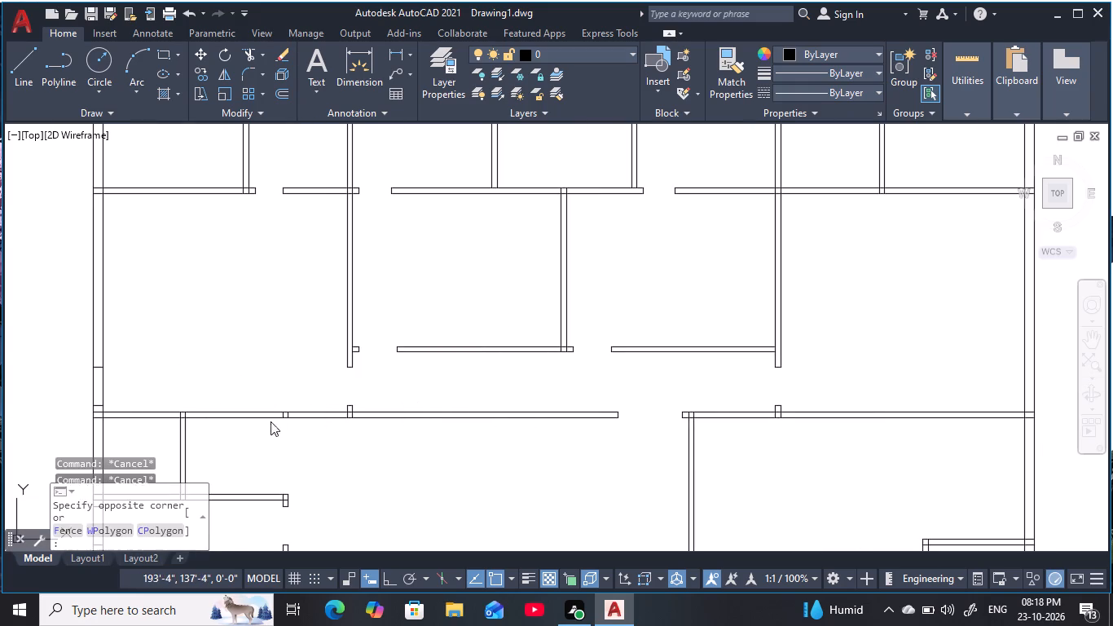
left_click(319, 452)
key("e")
key("space")
Erase the short line pairs crossing the left outer wall, at the corridor and at the lower-left room.
middle_click_drag(257, 422, 451, 412)
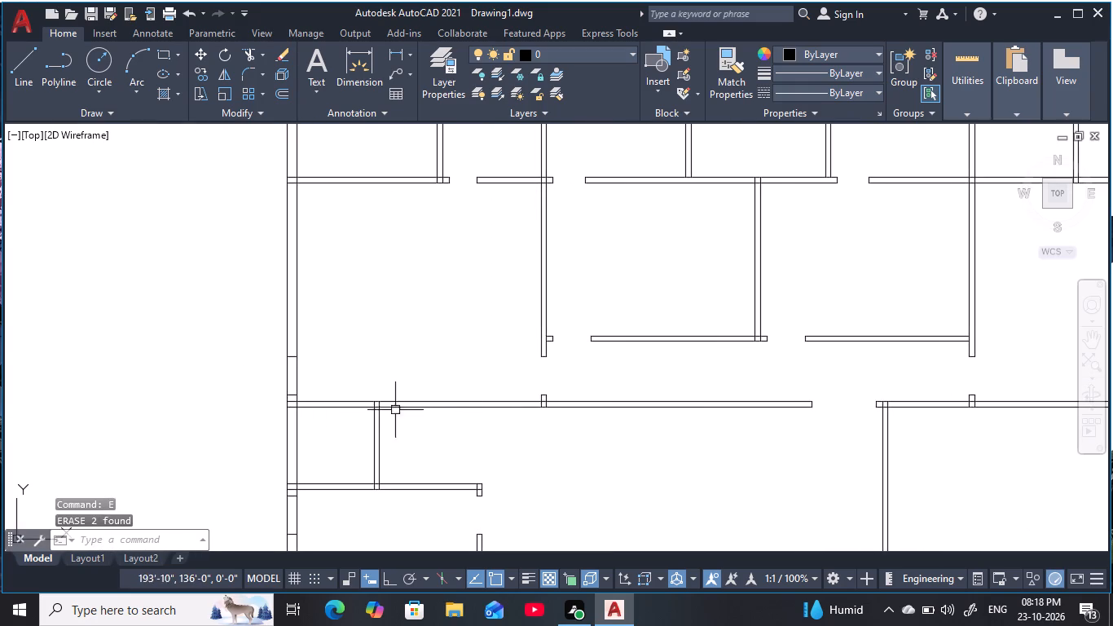
left_click(246, 335)
left_click(335, 434)
key("space")
middle_click_drag(340, 460, 371, 312)
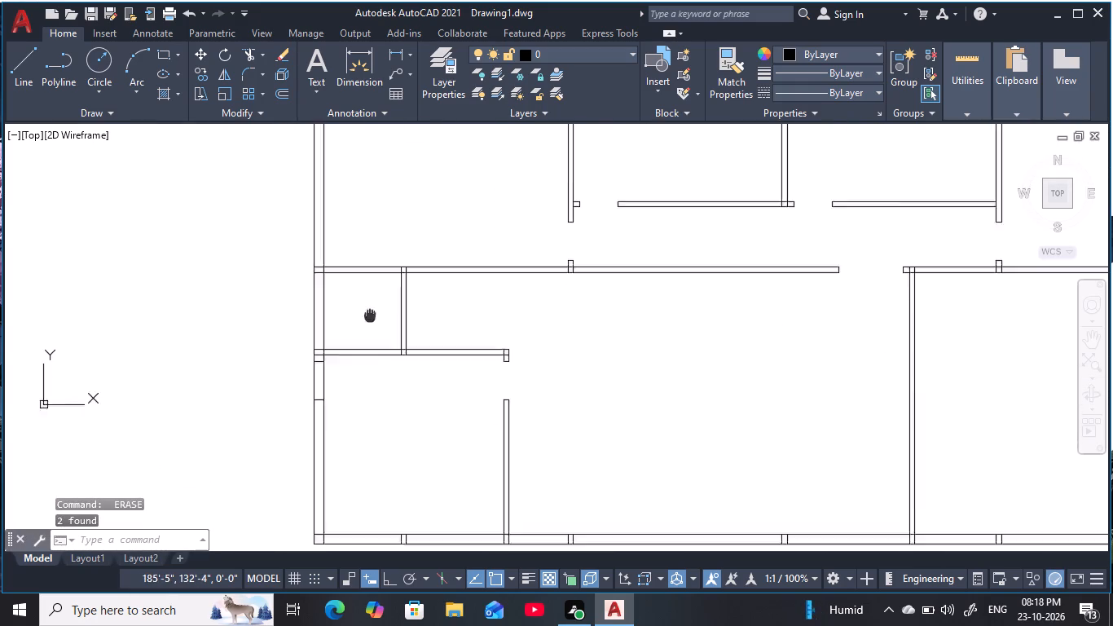
middle_click_drag(371, 312, 372, 306)
left_click(297, 331)
left_click(362, 409)
key("space")
Erase the two leftover line pairs inside the bottom outer wall, below the lower-left room and just right of its partition.
middle_click_drag(399, 440, 354, 381)
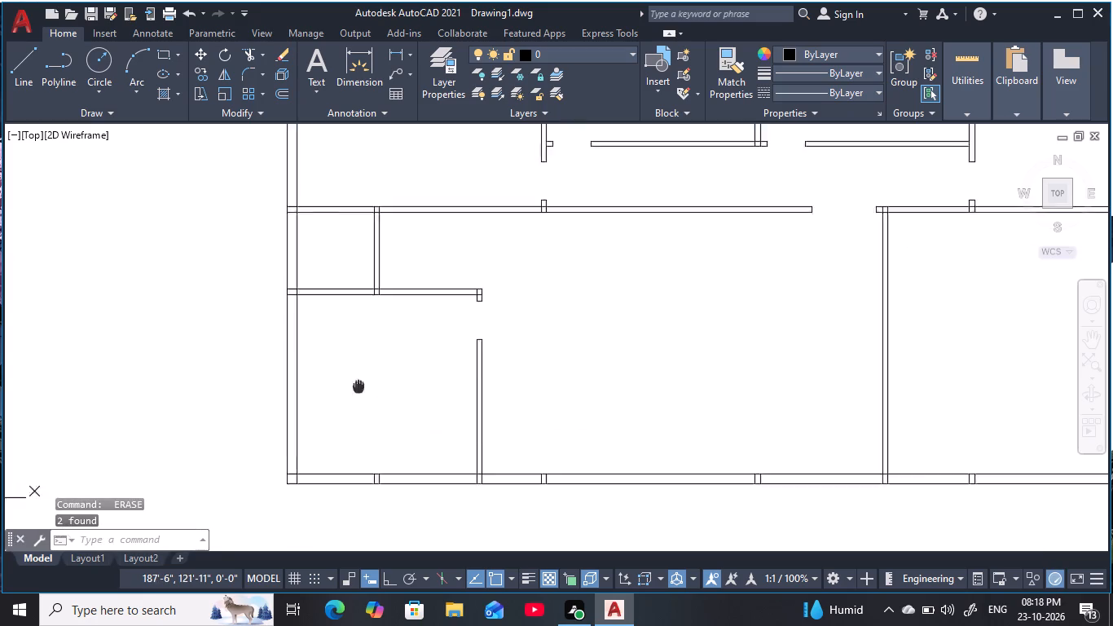
middle_click_drag(354, 381, 346, 346)
left_click(324, 393)
left_click(388, 465)
key("space")
scroll(387, 459, "down", 1)
middle_click_drag(387, 459, 252, 427)
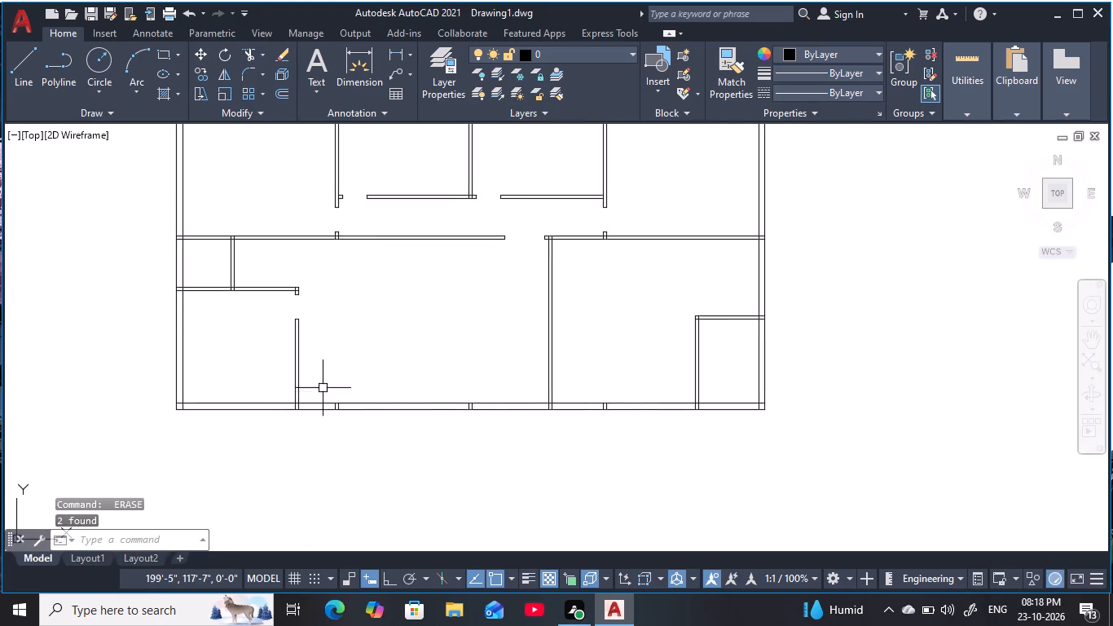
left_click(326, 385)
left_click(381, 450)
key("space")
Erase the two remaining leftover line pairs inside the bottom outer wall, on either side of the long lower partition.
middle_click_drag(402, 441, 339, 447)
left_click(379, 381)
left_click(464, 473)
key("space")
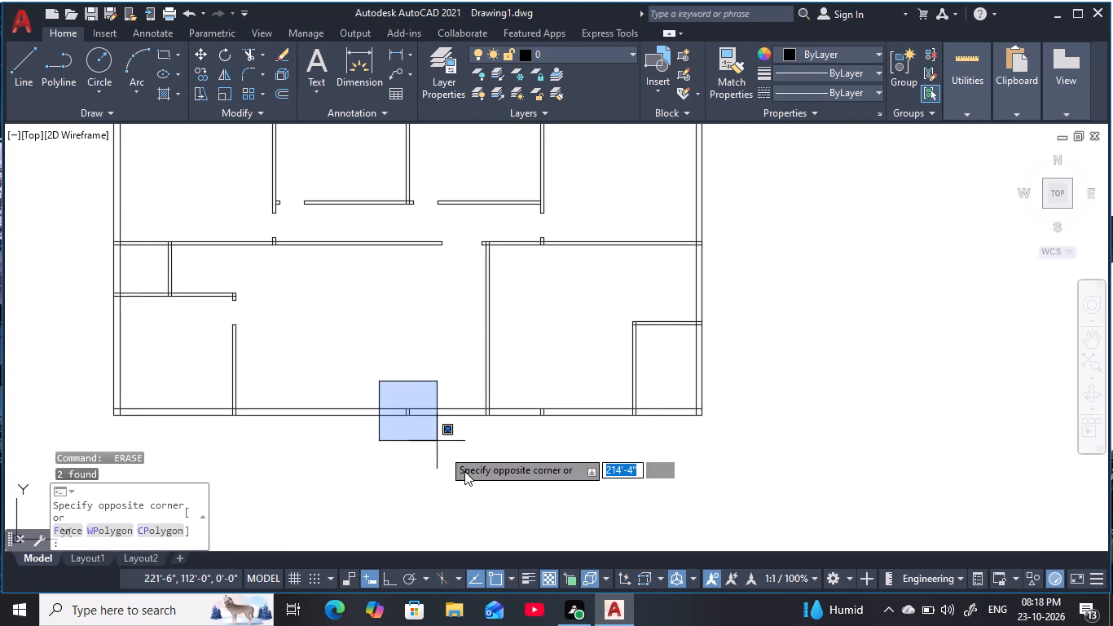
key("space")
left_click(459, 470)
key("space")
middle_click_drag(460, 469, 377, 472)
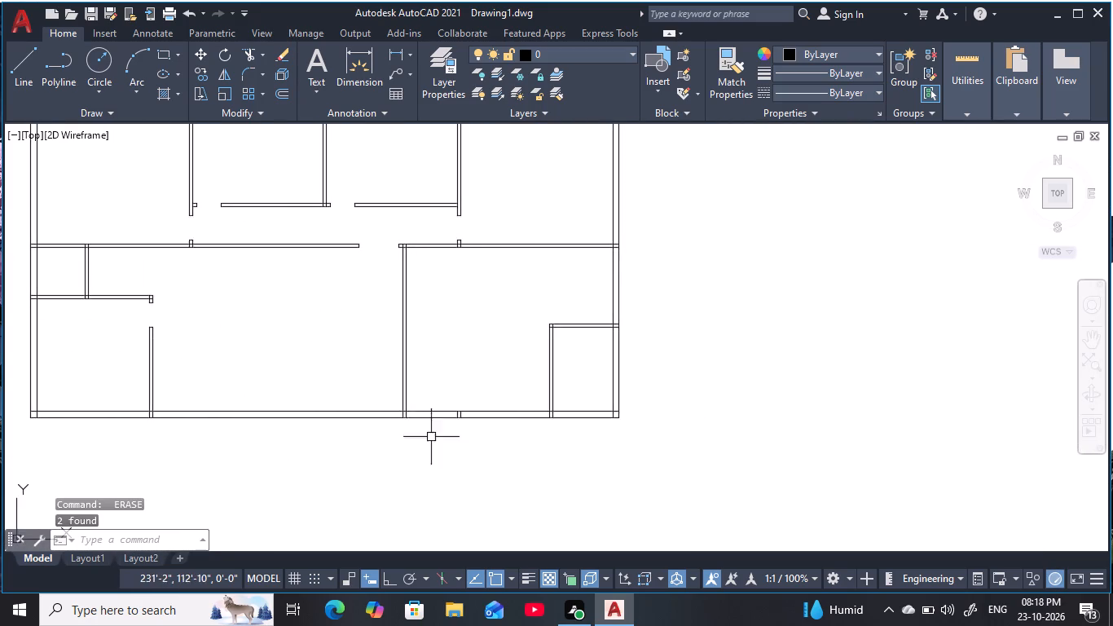
scroll(450, 415, "up", 2)
left_click(431, 390)
left_click(498, 486)
key("space")
Trim the overlapping inner wall lines at the top-left corner of the outer wall.
scroll(431, 403, "down", 2)
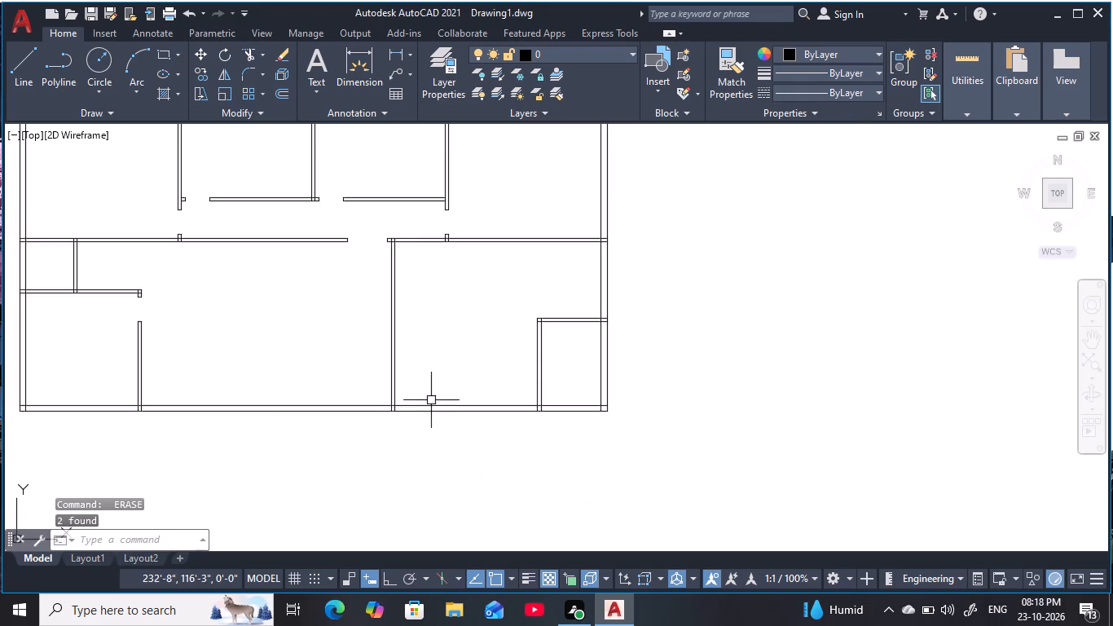
scroll(431, 400, "down", 3)
middle_click_drag(432, 395, 459, 435)
scroll(449, 412, "up", 2)
middle_click_drag(452, 411, 524, 412)
key("Escape")
key("Escape")
middle_click_drag(407, 318, 438, 372)
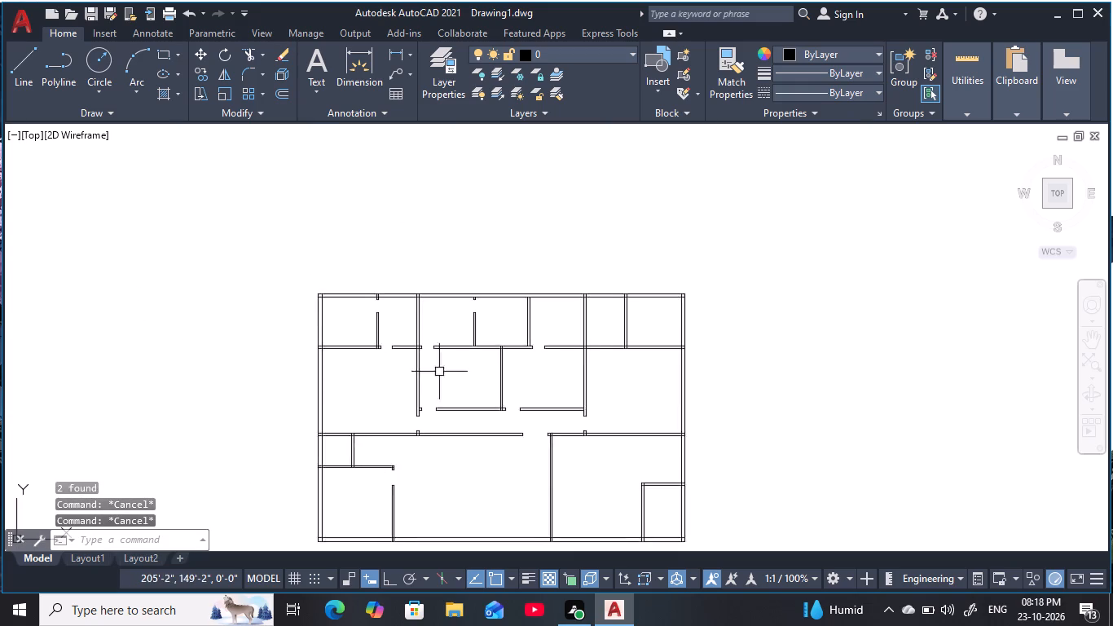
key("Escape")
scroll(315, 315, "up", 3)
key("Escape")
middle_click_drag(362, 329, 361, 384)
key("Escape")
key("Escape")
scroll(310, 312, "up", 3)
middle_click(314, 308)
key("Escape")
key("Escape")
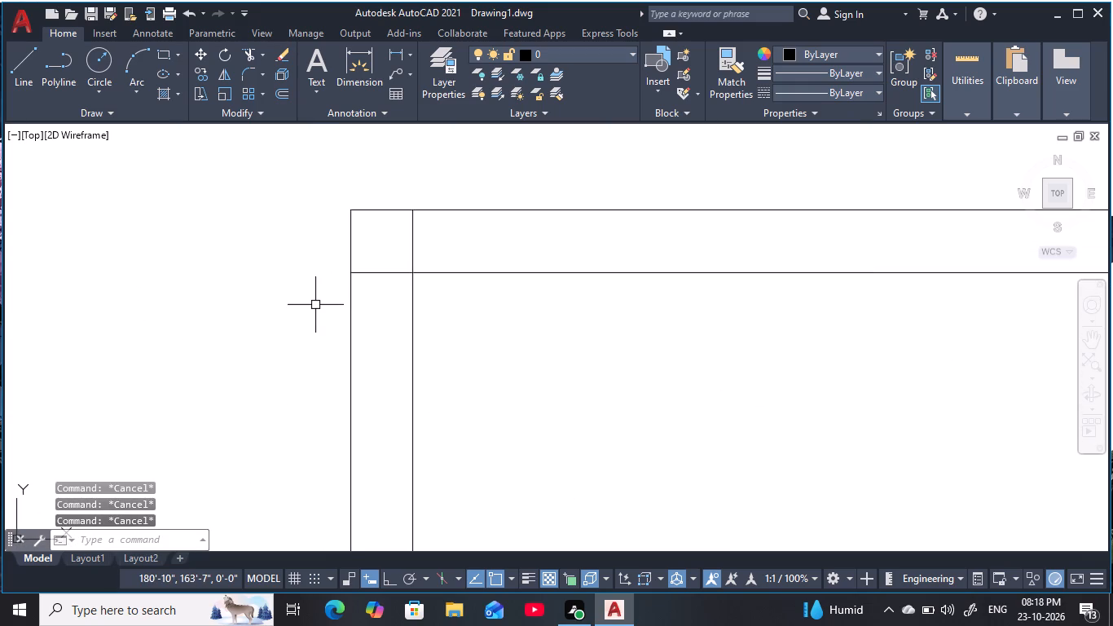
type("tr")
key("space")
left_click_drag(435, 249, 394, 280)
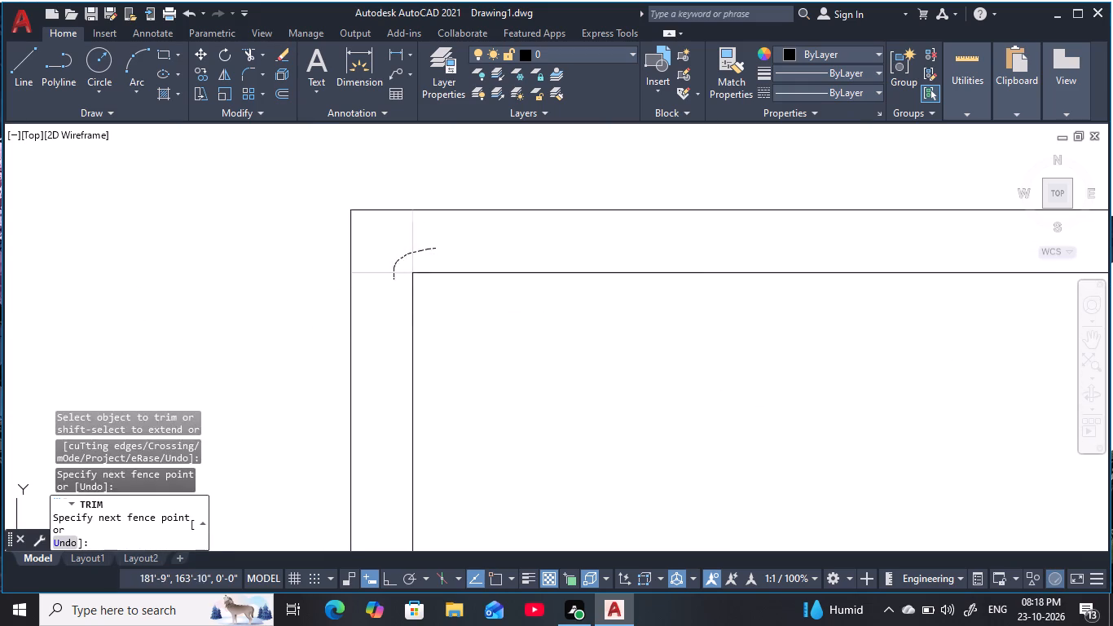
Trim the first upper partition's lines inside the top outer wall and open the wall's inner line at the junction.
scroll(422, 289, "down", 4)
middle_click_drag(460, 316, 269, 296)
middle_click_drag(590, 367, 350, 357)
middle_click_drag(587, 393, 460, 370)
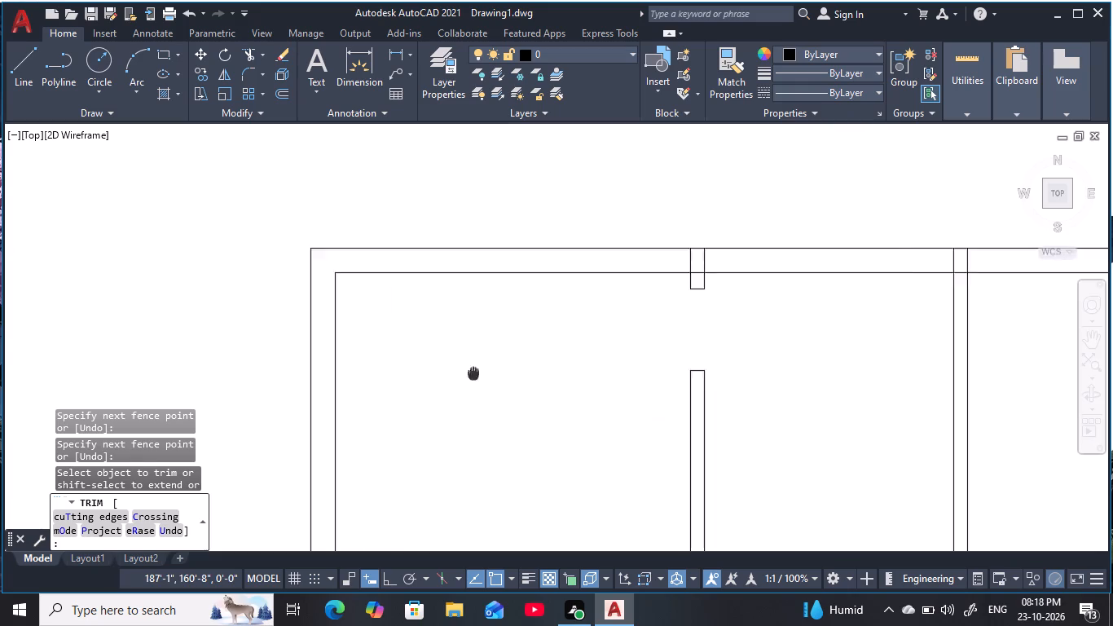
middle_click_drag(460, 370, 319, 419)
scroll(512, 307, "up", 4)
left_click_drag(622, 297, 443, 301)
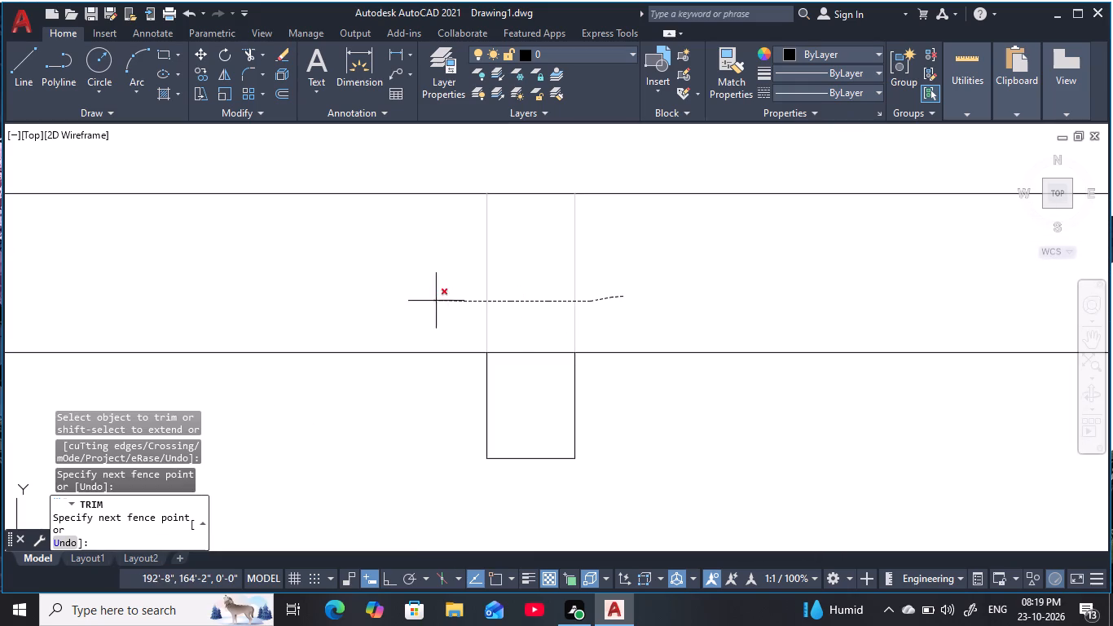
left_click_drag(443, 301, 539, 381)
Trim the long vertical wall's lines inside the top outer wall and the inner wall line between its two faces.
scroll(535, 374, "down", 5)
scroll(719, 370, "up", 4)
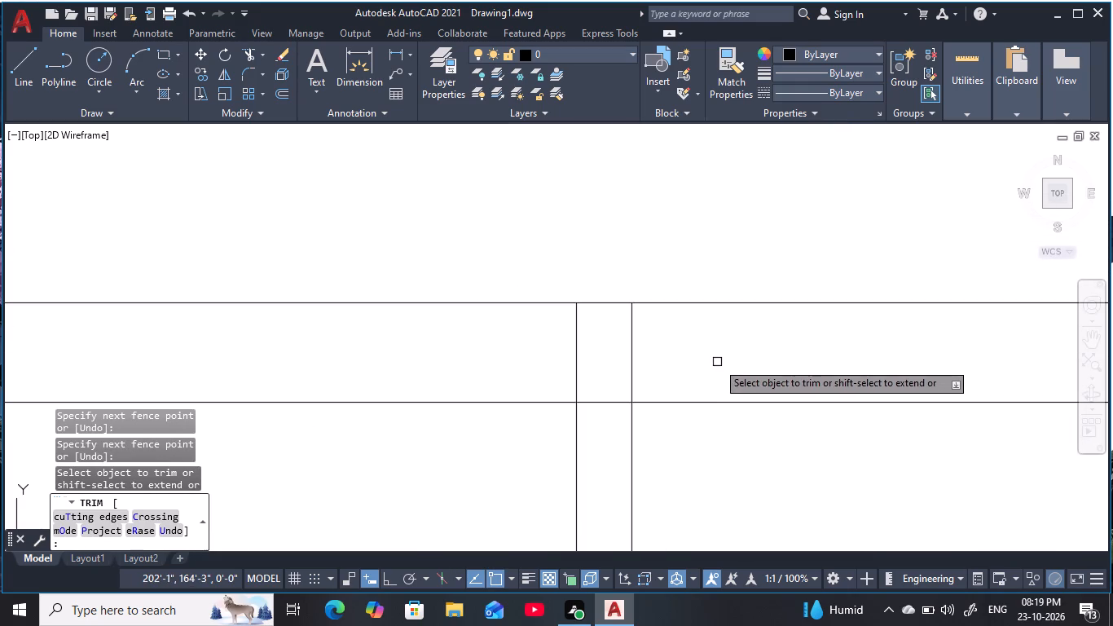
left_click_drag(715, 362, 495, 357)
left_click_drag(584, 377, 586, 390)
left_click(602, 438)
Trim the next short partition's lines inside the top outer wall and the inner wall line across its stub.
scroll(608, 444, "down", 3)
middle_click_drag(609, 447, 165, 325)
scroll(544, 342, "up", 3)
left_click(490, 248)
left_click_drag(497, 267, 497, 276)
Trim the overlapping lines where the first upper partition meets the horizontal wall below the upper-left room.
scroll(444, 318, "down", 1)
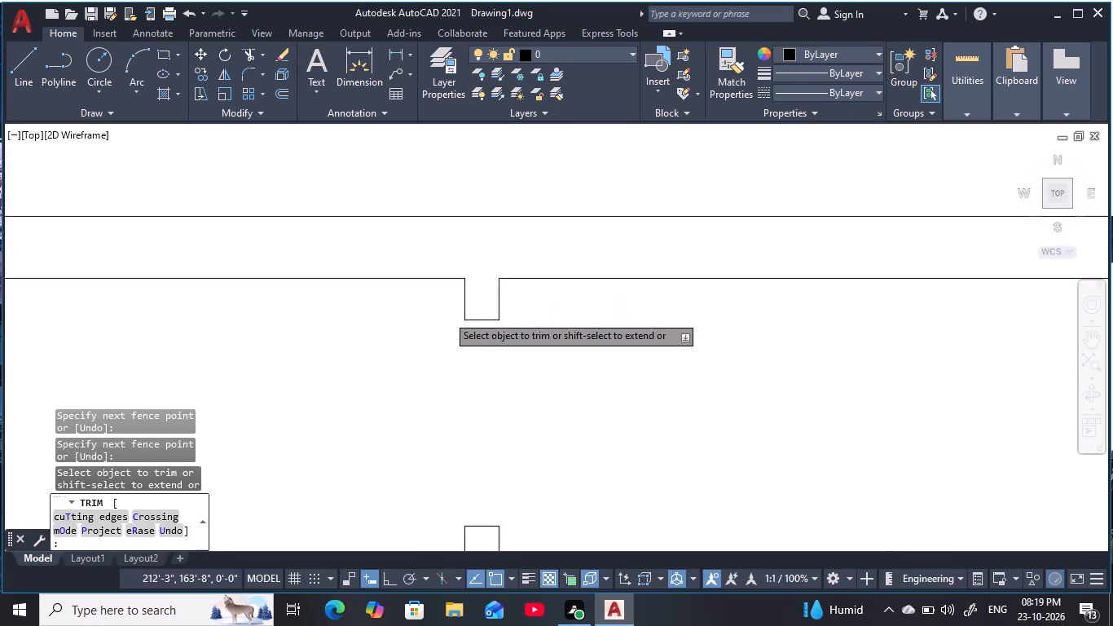
scroll(442, 320, "down", 1)
middle_click_drag(338, 389, 419, 327)
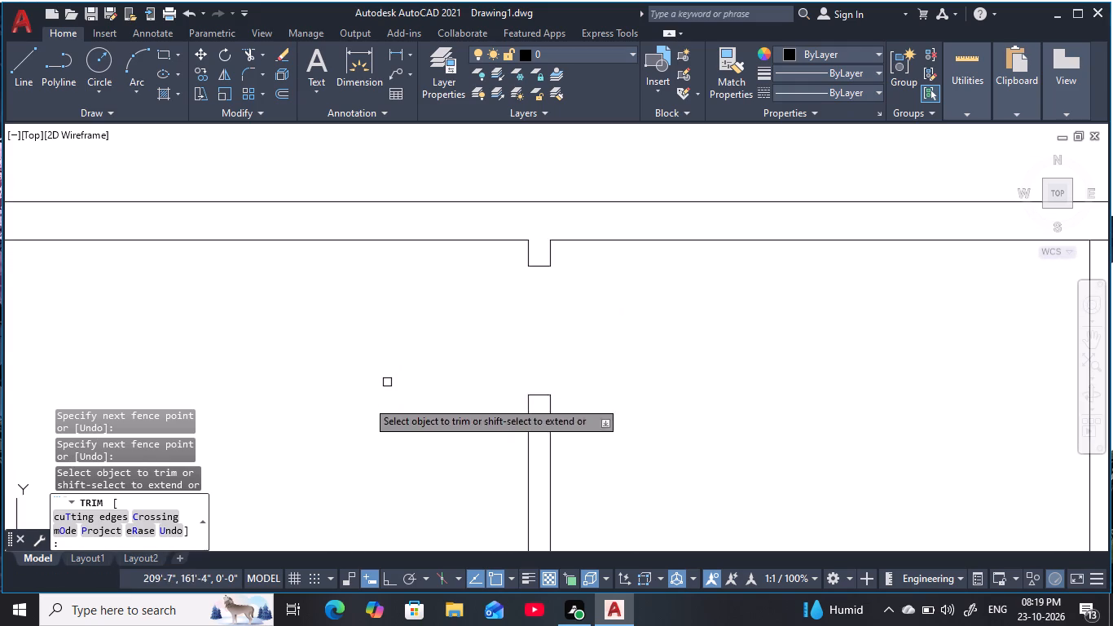
scroll(312, 423, "down", 2)
middle_click_drag(326, 397, 511, 214)
middle_click_drag(213, 337, 270, 284)
scroll(259, 325, "up", 5)
middle_click_drag(240, 296, 372, 405)
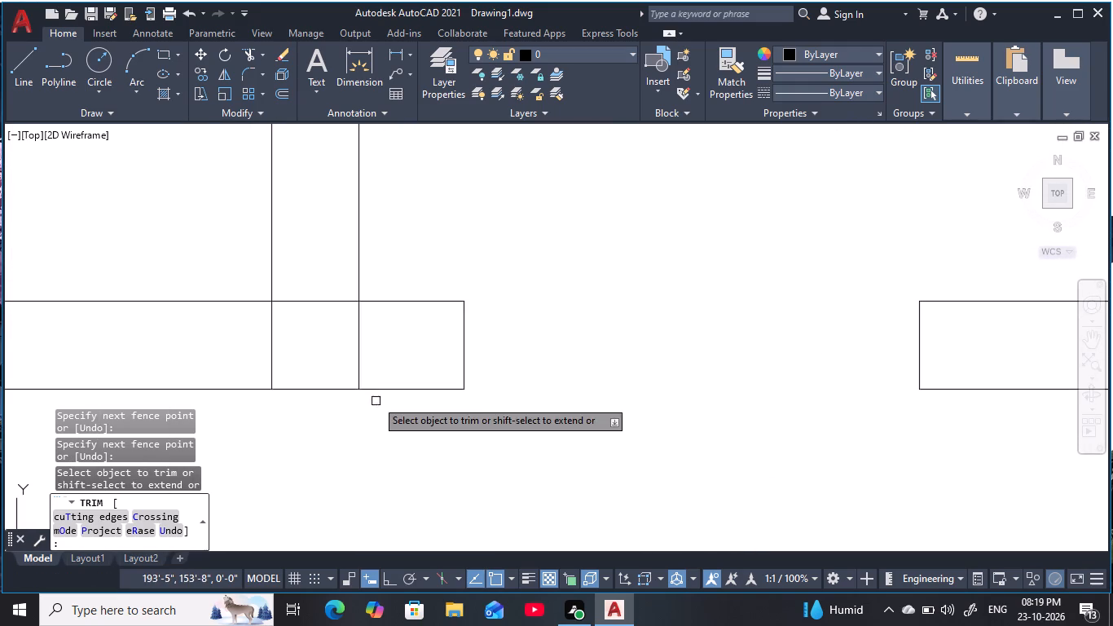
left_click_drag(403, 350, 322, 288)
Trim the overlapping lines where the horizontal wall below the upper-left room meets the left outer wall.
scroll(228, 374, "down", 4)
middle_click_drag(230, 374, 592, 338)
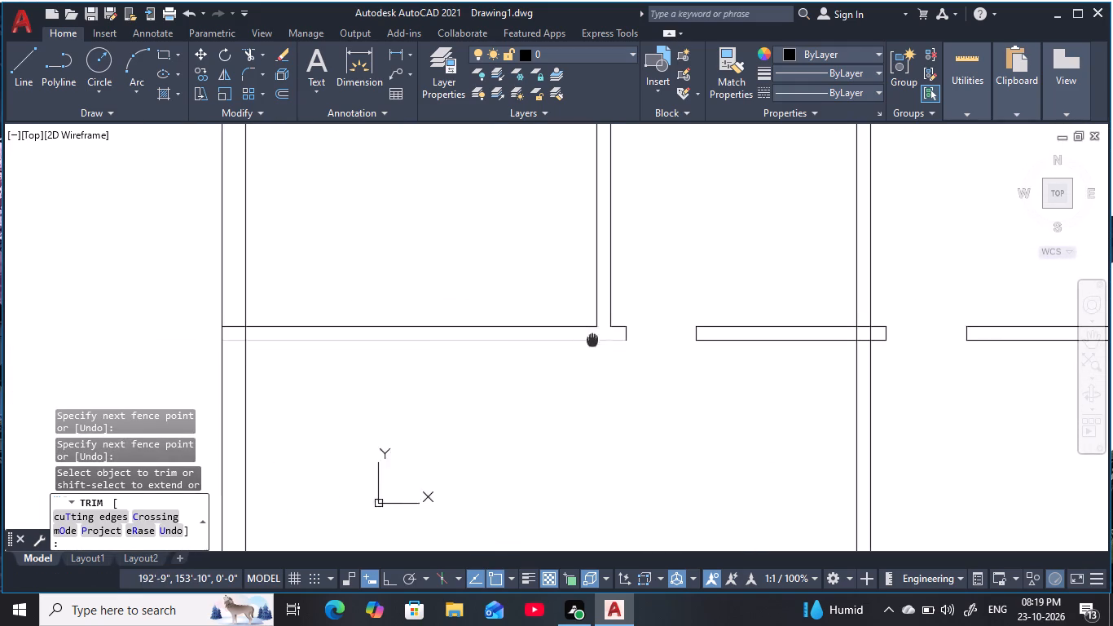
scroll(235, 338, "up", 3)
left_click_drag(227, 264, 328, 337)
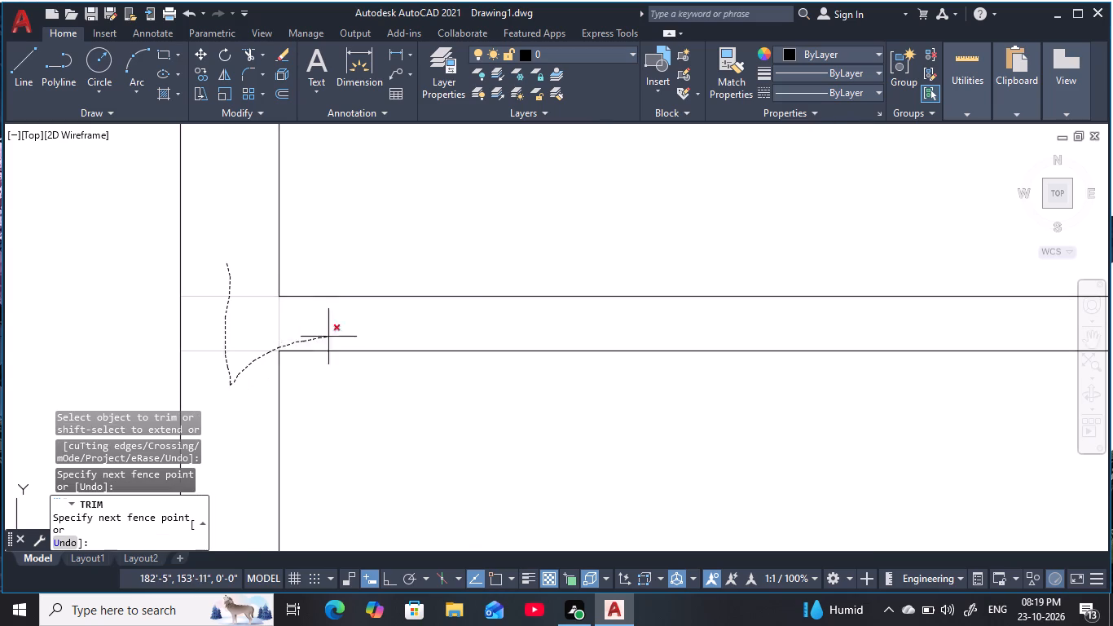
Trim the overlapping lines where the long vertical wall crosses the horizontal wall, beside the short stub at the door opening.
scroll(323, 346, "down", 5)
scroll(558, 349, "up", 5)
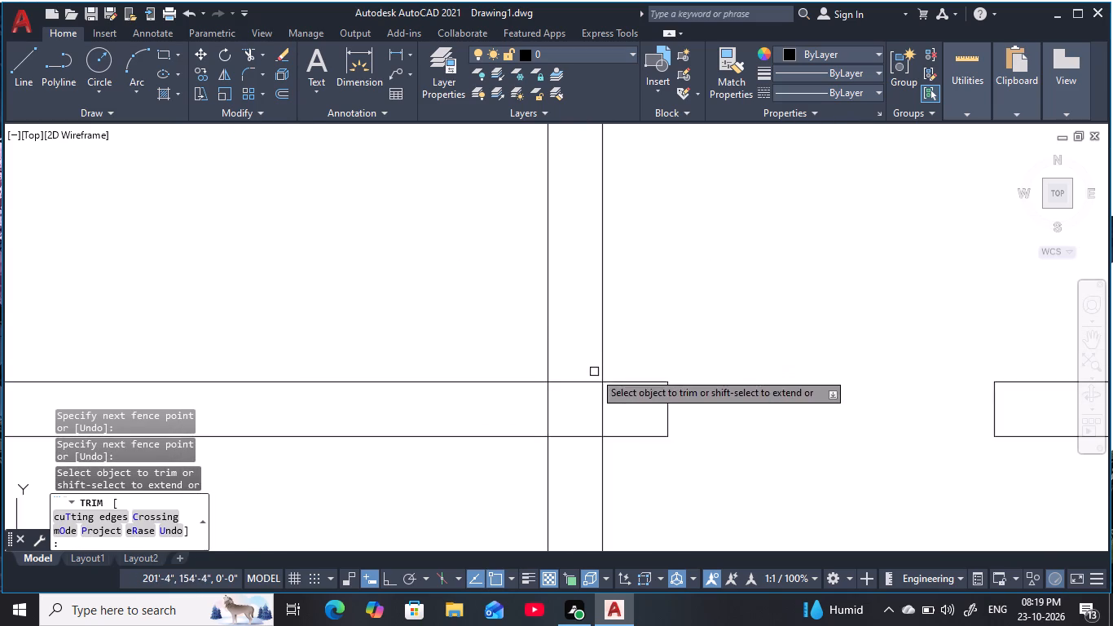
left_click_drag(574, 370, 572, 449)
left_click_drag(619, 412, 488, 417)
scroll(469, 423, "down", 3)
middle_click_drag(467, 423, 548, 373)
scroll(552, 383, "down", 1)
middle_click_drag(671, 389, 475, 393)
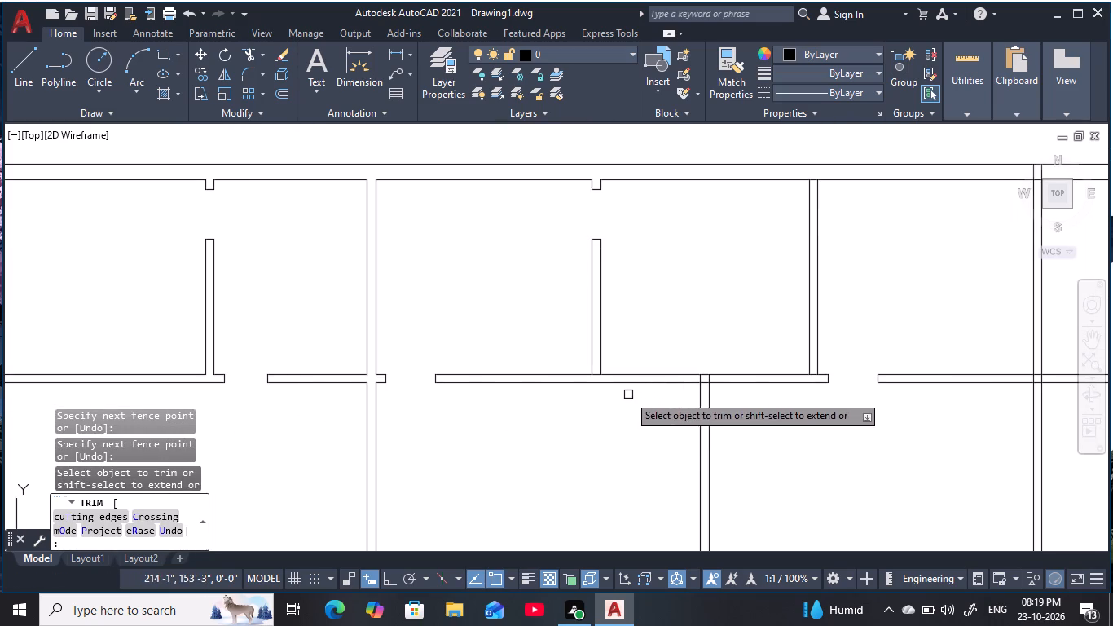
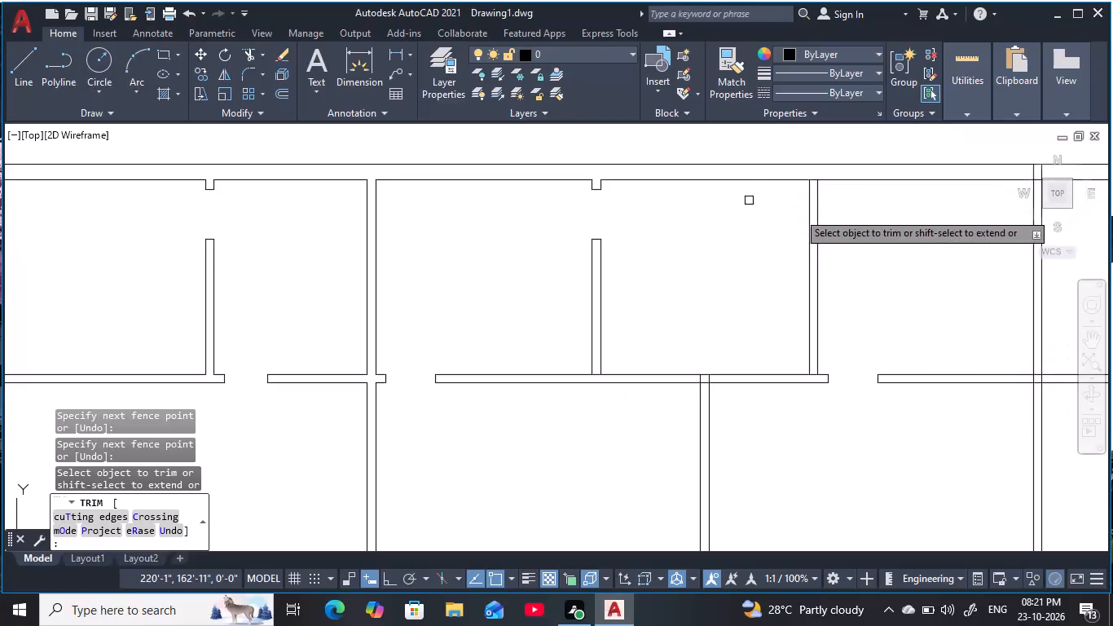
Trim the inner line of the top outer wall across the partition just before the long vertical wall.
scroll(827, 183, "up", 2)
left_click_drag(803, 163, 798, 189)
scroll(798, 192, "down", 3)
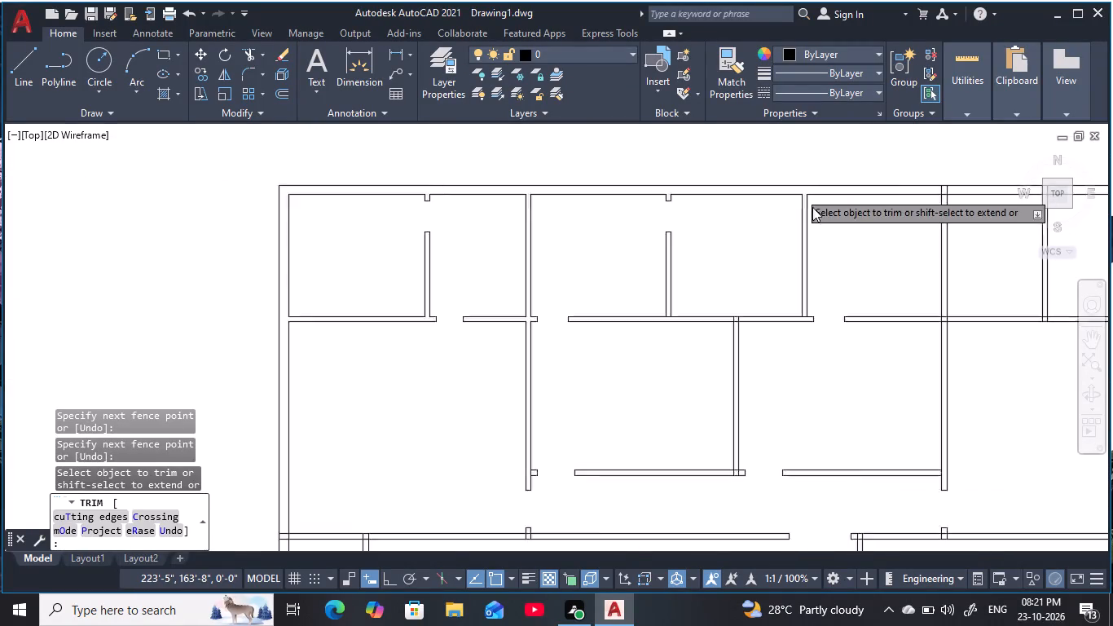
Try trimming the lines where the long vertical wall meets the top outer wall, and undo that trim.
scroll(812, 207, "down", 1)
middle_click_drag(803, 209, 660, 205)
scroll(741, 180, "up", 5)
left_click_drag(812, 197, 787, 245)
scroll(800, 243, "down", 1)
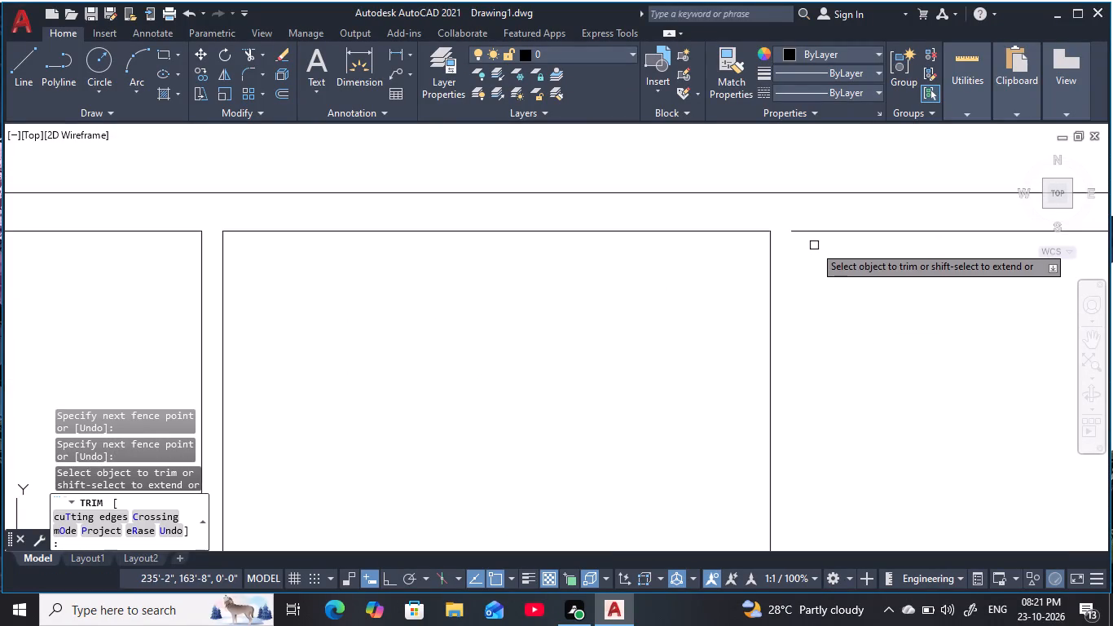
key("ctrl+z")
Trim the long vertical wall's lines inside the top outer wall and the inner wall line across its junction.
middle_click_drag(796, 237, 739, 245)
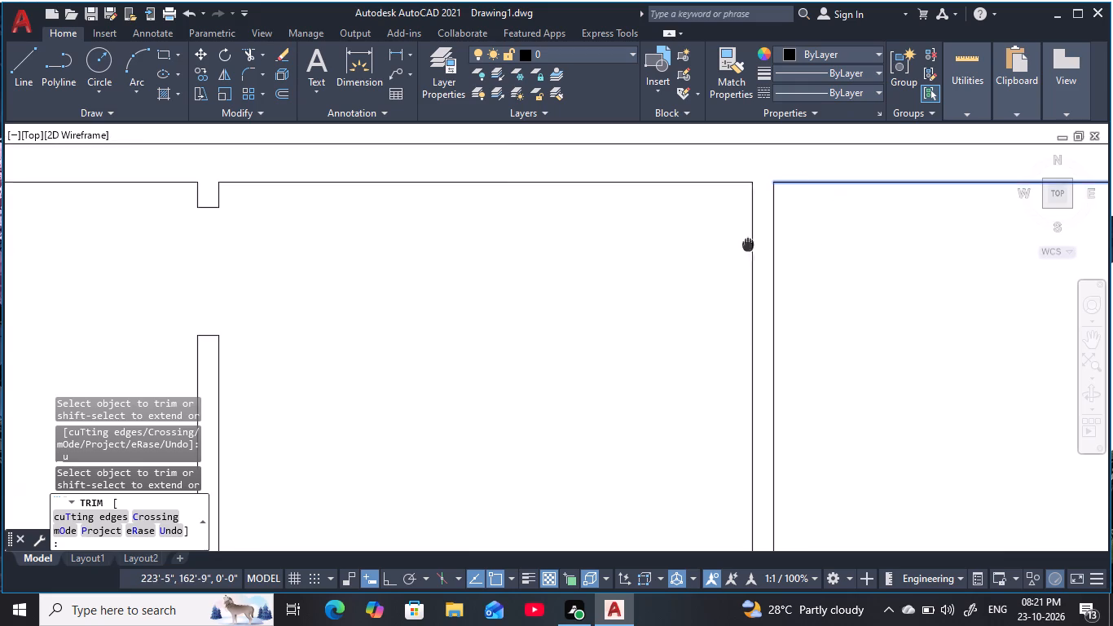
middle_click_drag(739, 245, 644, 247)
scroll(658, 298, "down", 2)
middle_click_drag(833, 314, 592, 350)
scroll(752, 267, "up", 3)
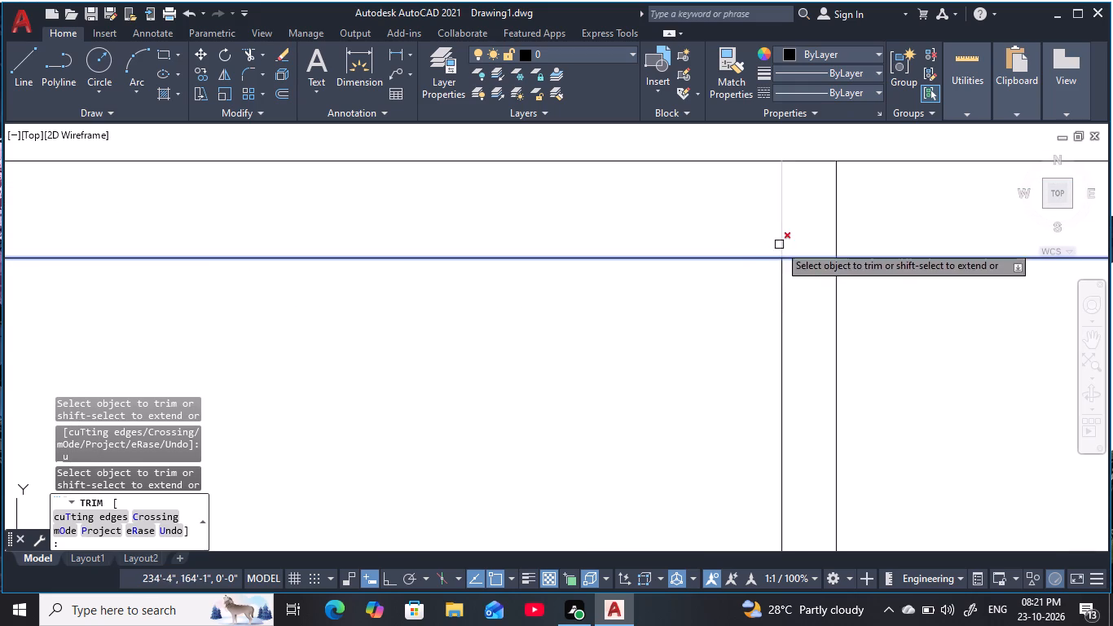
left_click(816, 221)
left_click(761, 236)
left_click(798, 221)
left_click(848, 205)
left_click_drag(809, 240, 806, 249)
left_click(810, 283)
Trim the last upper partition's lines inside the top outer wall and the inner wall line across its junction.
scroll(851, 288, "down", 3)
middle_click_drag(852, 288, 486, 289)
scroll(730, 268, "up", 3)
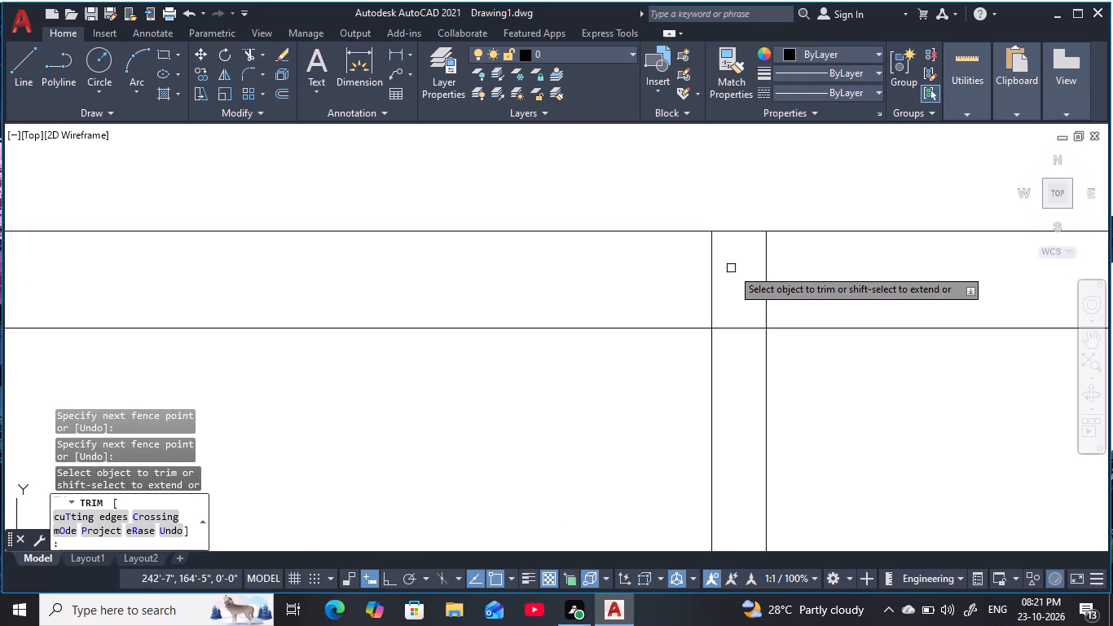
left_click(820, 282)
left_click(689, 294)
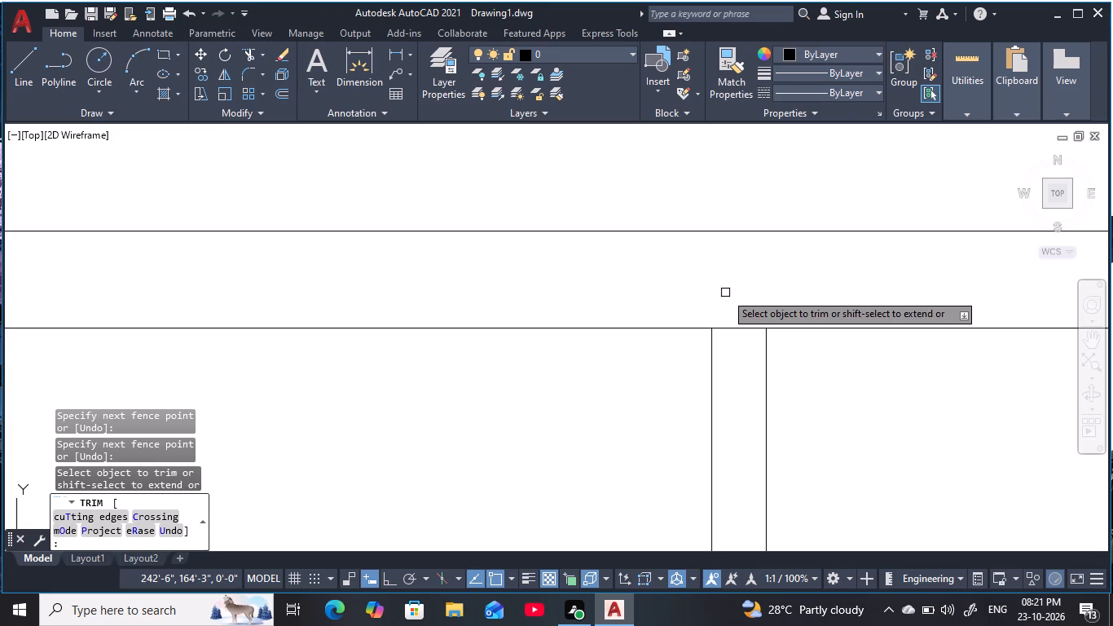
left_click(734, 302)
left_click(746, 359)
Trim the inner wall lines that overlap inside the upper-right corner of the outer walls.
scroll(769, 358, "down", 3)
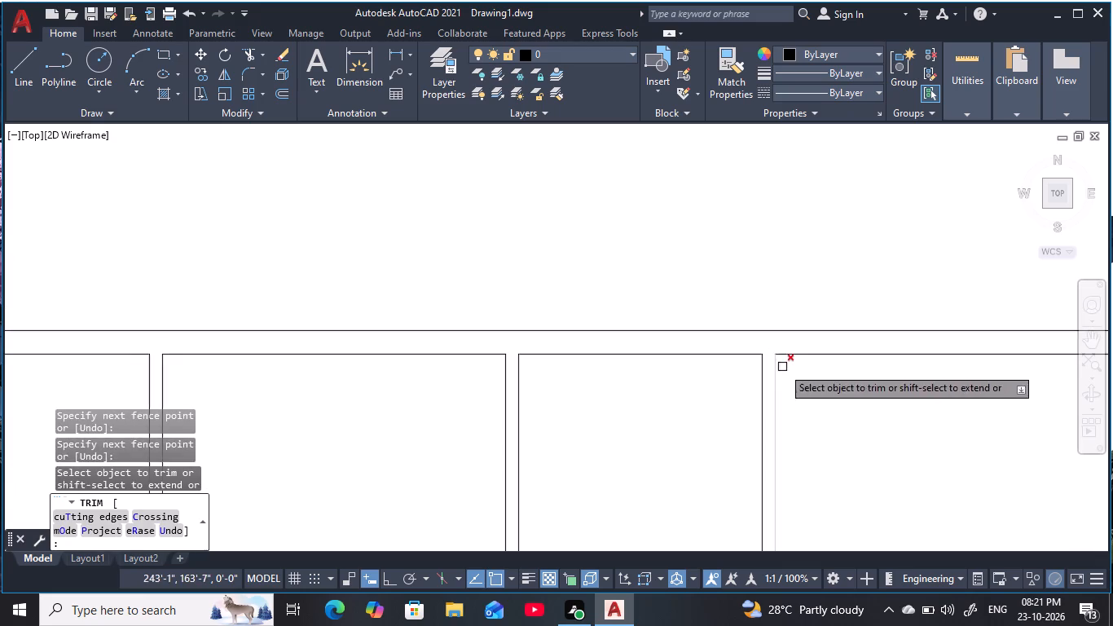
middle_click_drag(782, 368, 360, 281)
scroll(469, 263, "down", 1)
scroll(631, 268, "up", 5)
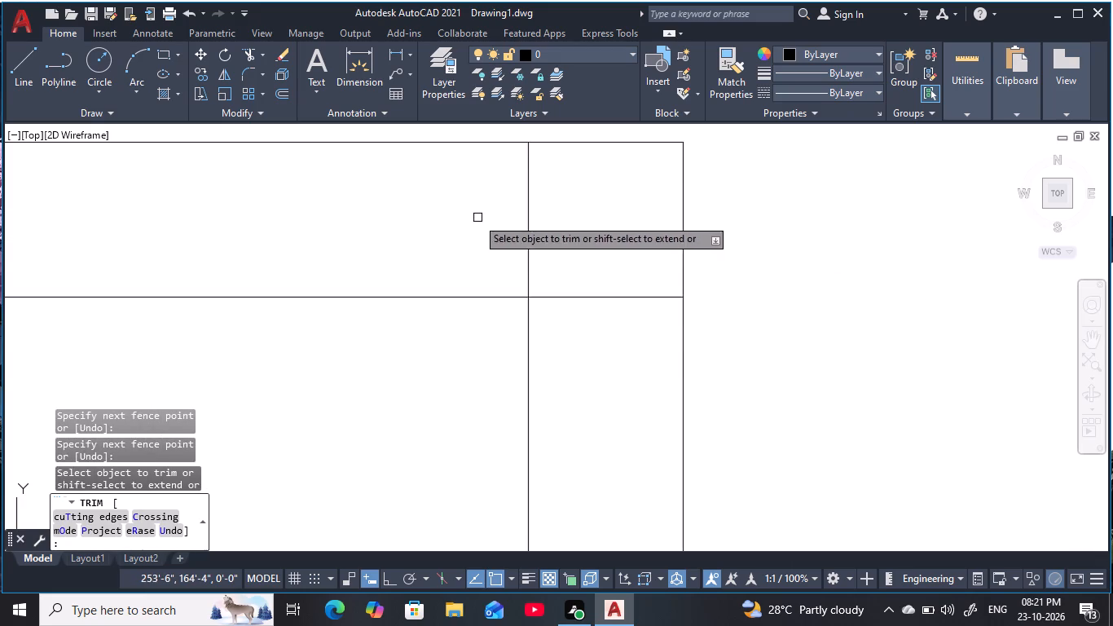
left_click(474, 218)
left_click(587, 322)
Trim the overlapping lines where the horizontal wall below the upper-right room meets the right outer wall.
scroll(485, 331, "down", 4)
middle_click_drag(413, 326, 574, 211)
scroll(520, 252, "down", 1)
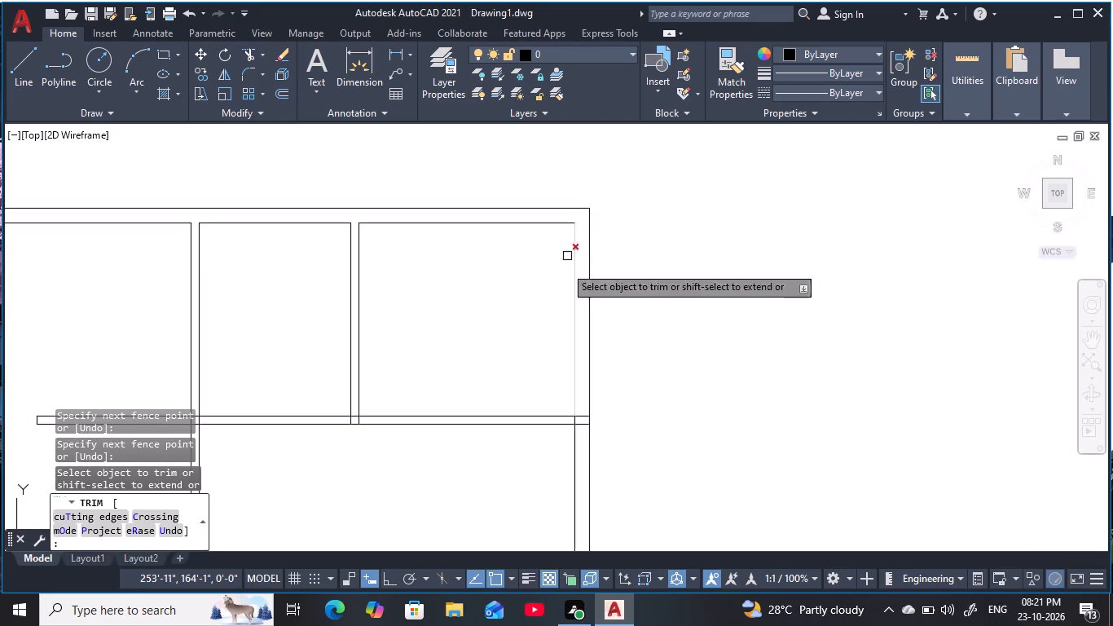
scroll(583, 426, "up", 3)
left_click_drag(590, 373, 539, 413)
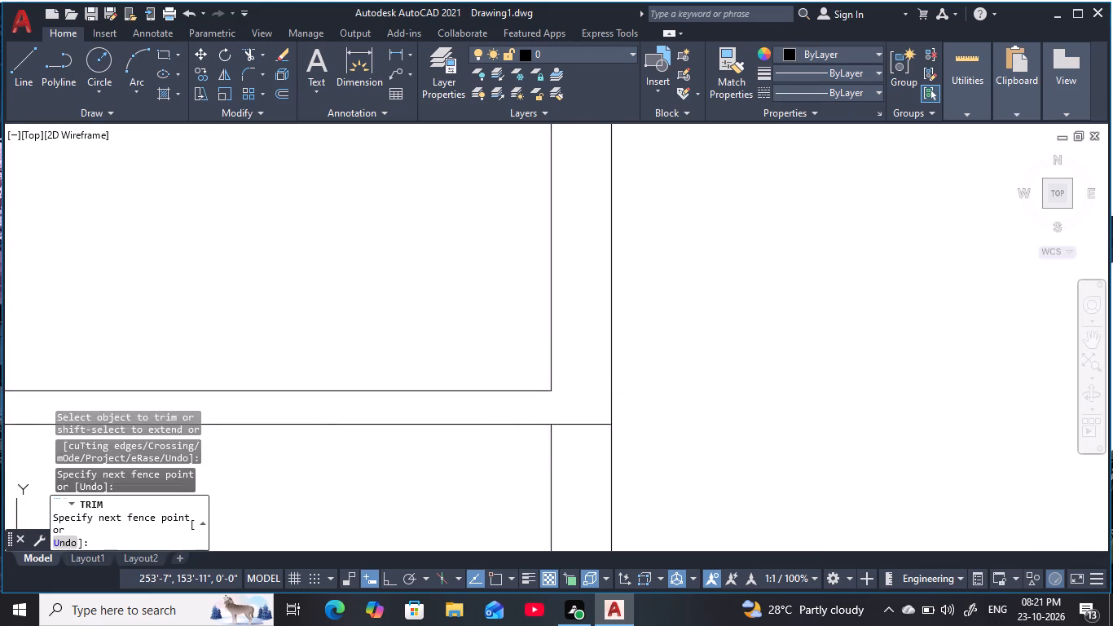
left_click_drag(565, 406, 578, 439)
Trim the overlapping lines where the last upper partition meets the horizontal wall below the upper-right room.
scroll(438, 405, "down", 1)
middle_click_drag(439, 404, 757, 327)
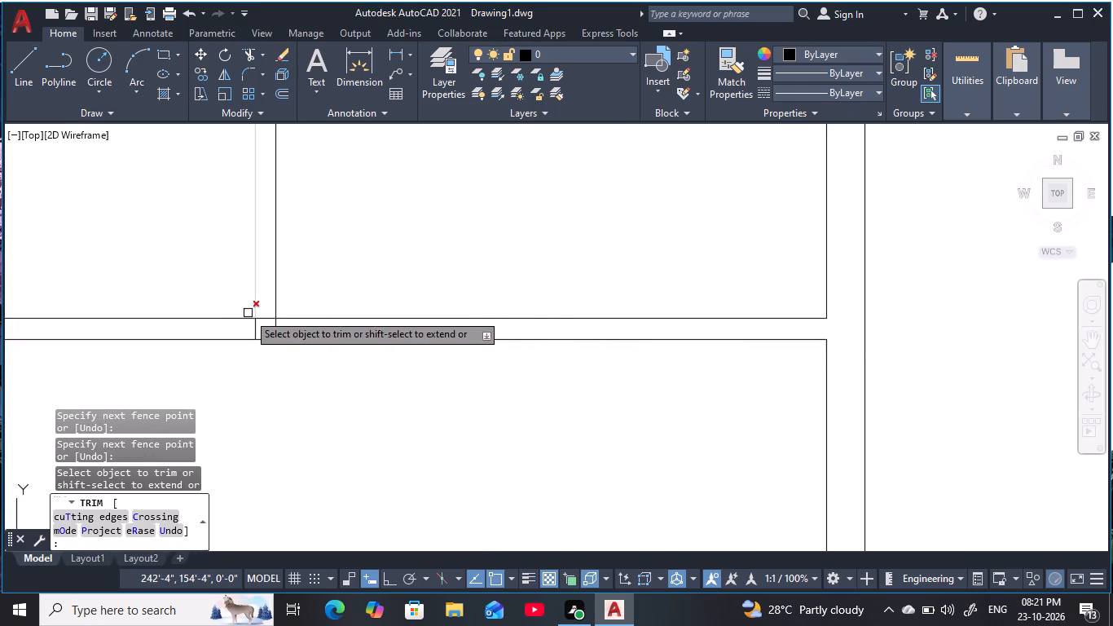
scroll(267, 314, "up", 3)
left_click_drag(269, 320, 311, 374)
left_click_drag(315, 374, 190, 393)
Trim the overlapping lines where the long vertical wall crosses the horizontal wall below the upper rooms.
scroll(200, 377, "down", 3)
middle_click_drag(200, 375, 601, 333)
scroll(199, 332, "up", 2)
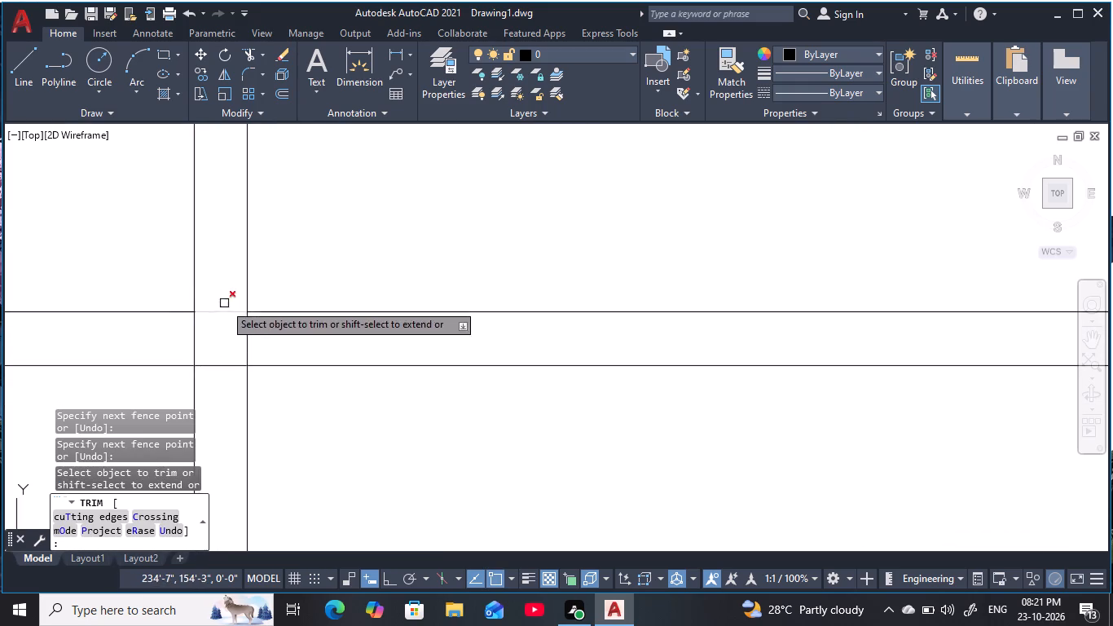
left_click_drag(224, 300, 220, 387)
Trim the overlapping lines where the partition between the two middle rooms meets the horizontal wall above them.
scroll(231, 380, "down", 2)
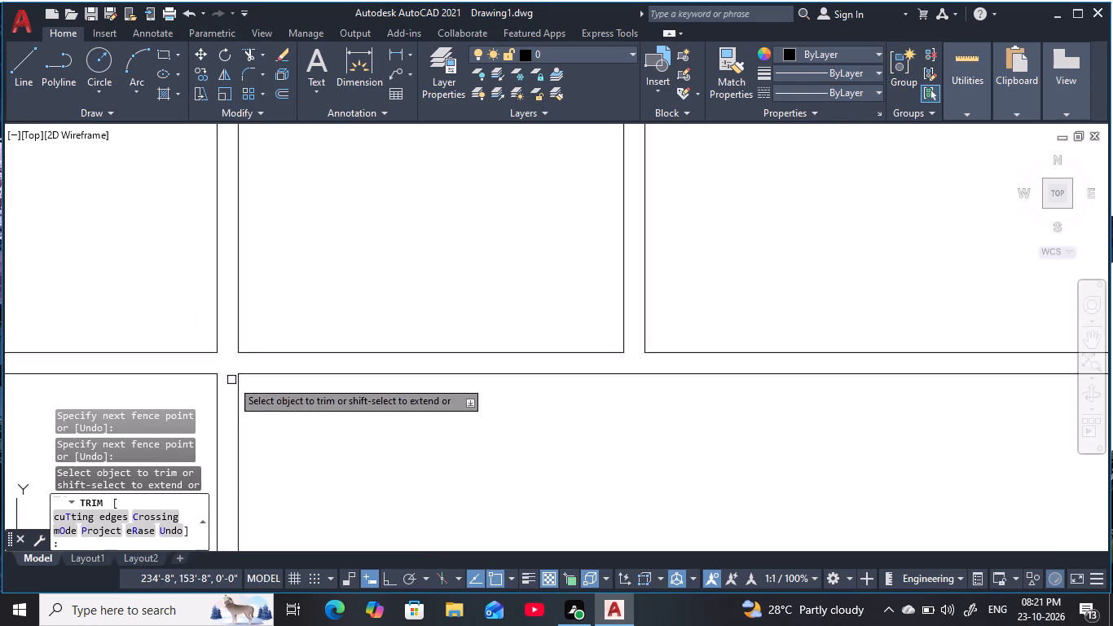
middle_click_drag(236, 380, 613, 293)
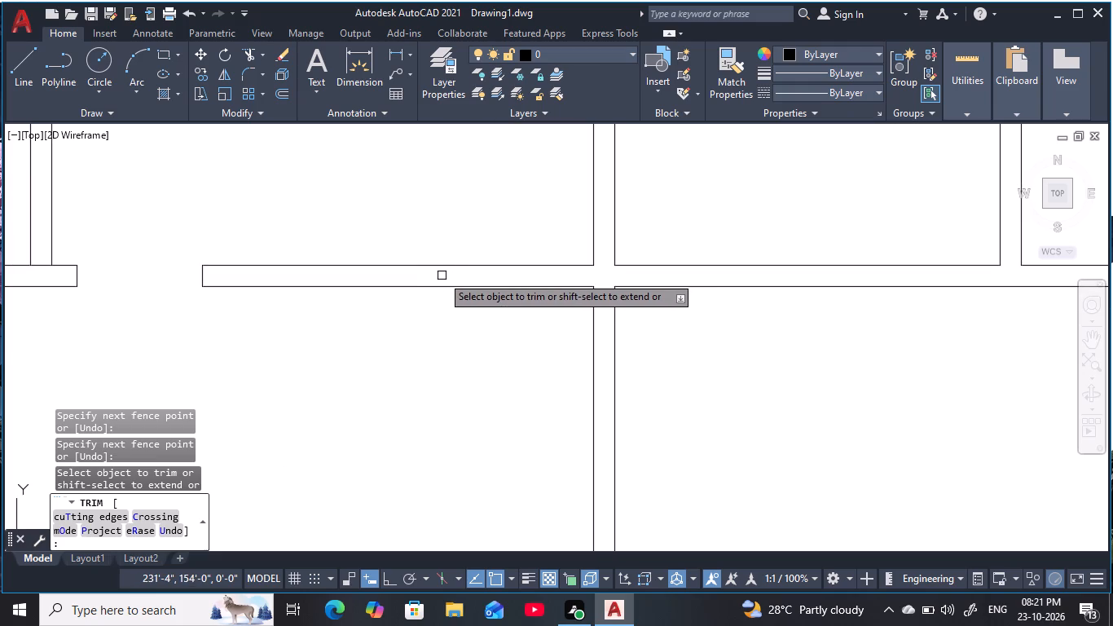
scroll(445, 302, "down", 3)
middle_click_drag(431, 321, 472, 289)
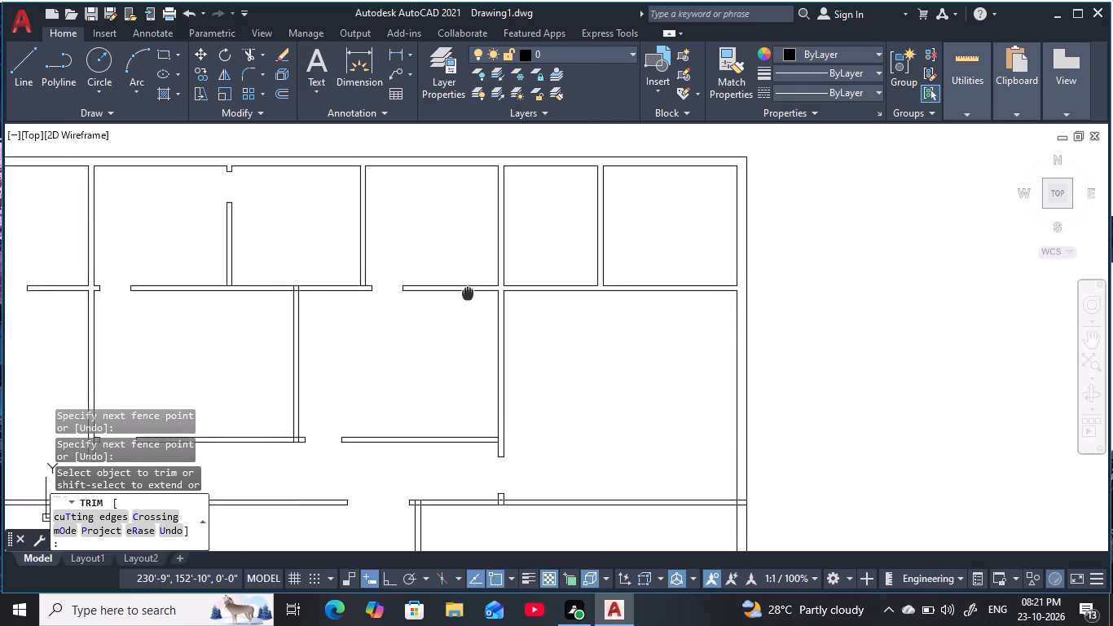
middle_click_drag(472, 289, 515, 264)
scroll(403, 265, "up", 1)
scroll(326, 258, "up", 4)
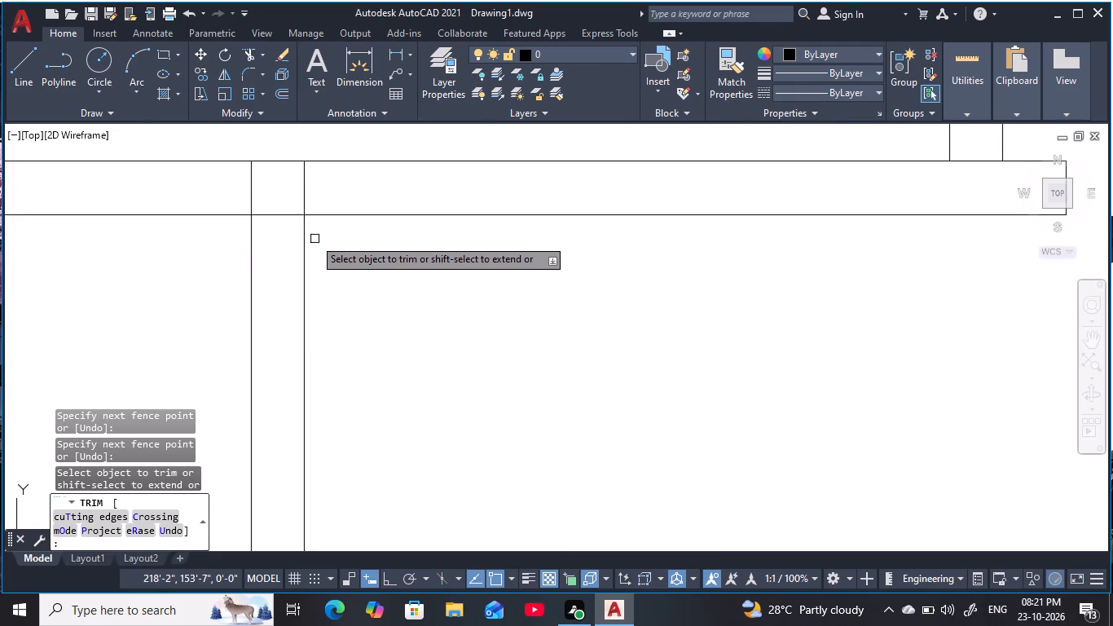
left_click_drag(317, 193, 271, 222)
Trim the overlapping lines where the middle rooms' partition meets the horizontal wall above the corridor, beside the door opening.
scroll(335, 276, "down", 4)
middle_click_drag(359, 280, 376, 247)
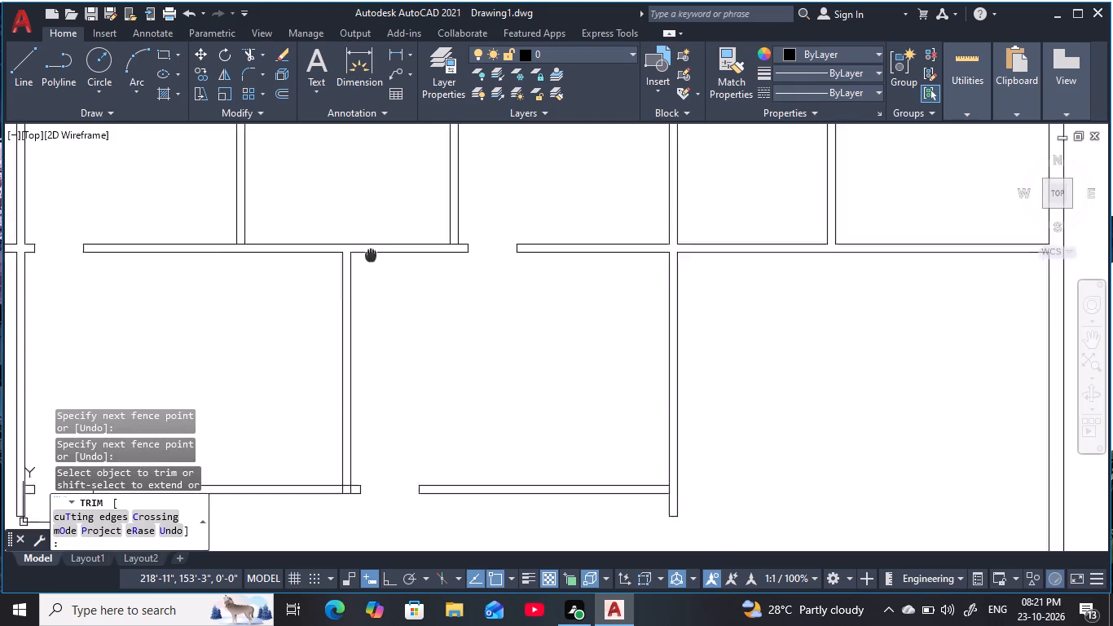
middle_click_drag(376, 247, 456, 151)
scroll(444, 377, "up", 4)
left_click_drag(437, 414, 356, 433)
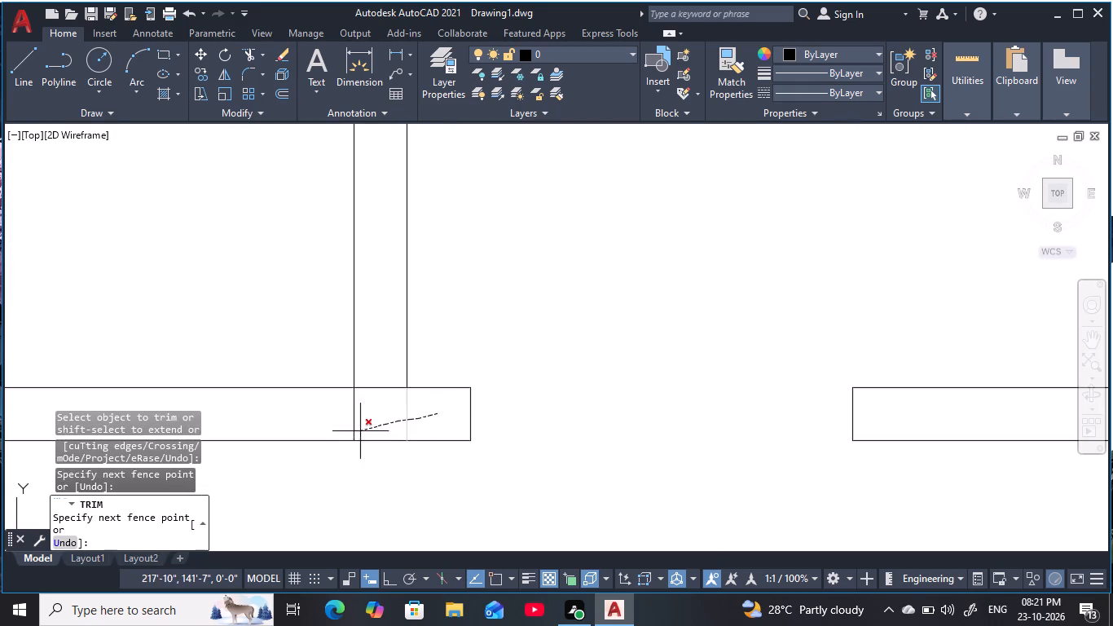
left_click_drag(356, 433, 344, 434)
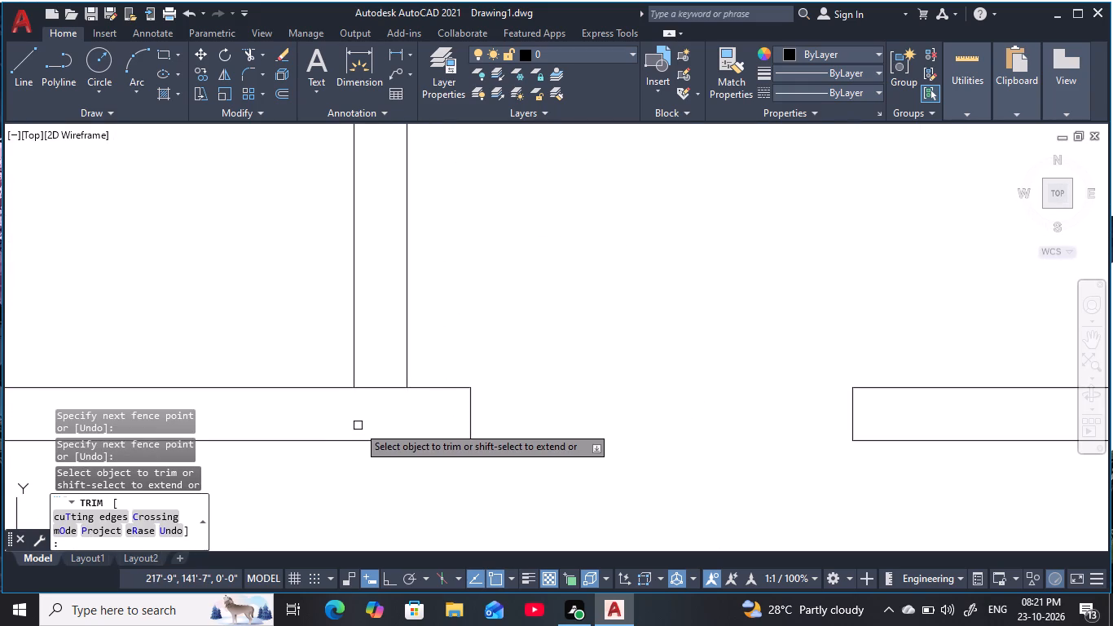
left_click(381, 390)
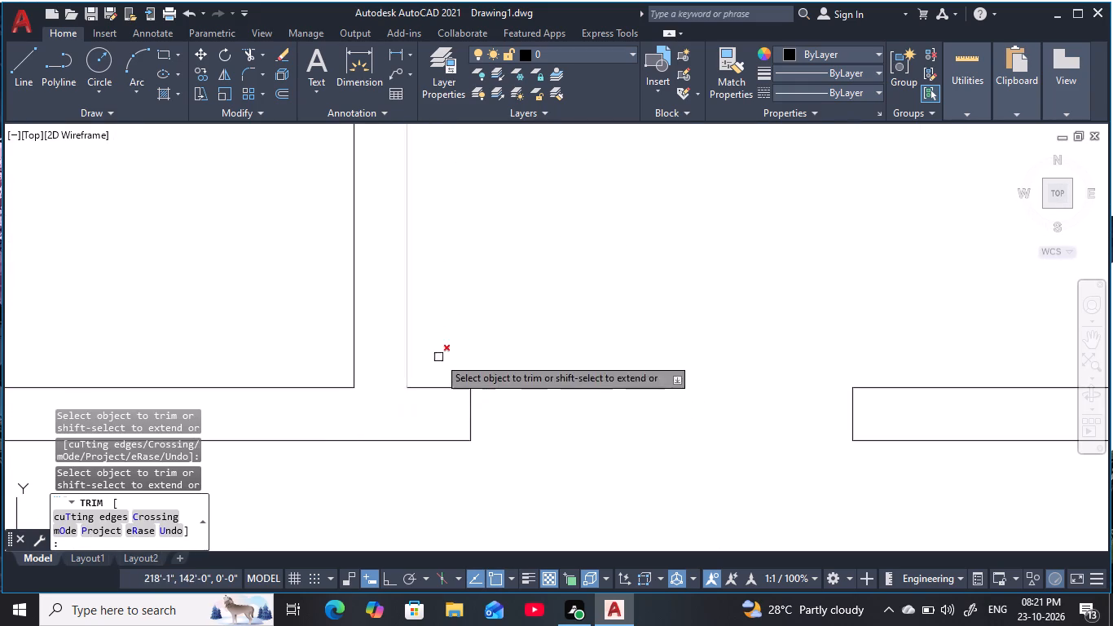
Trim the overlapping lines where the lower vertical wall meets the corridor's lower wall, right of the wide opening.
scroll(438, 357, "down", 4)
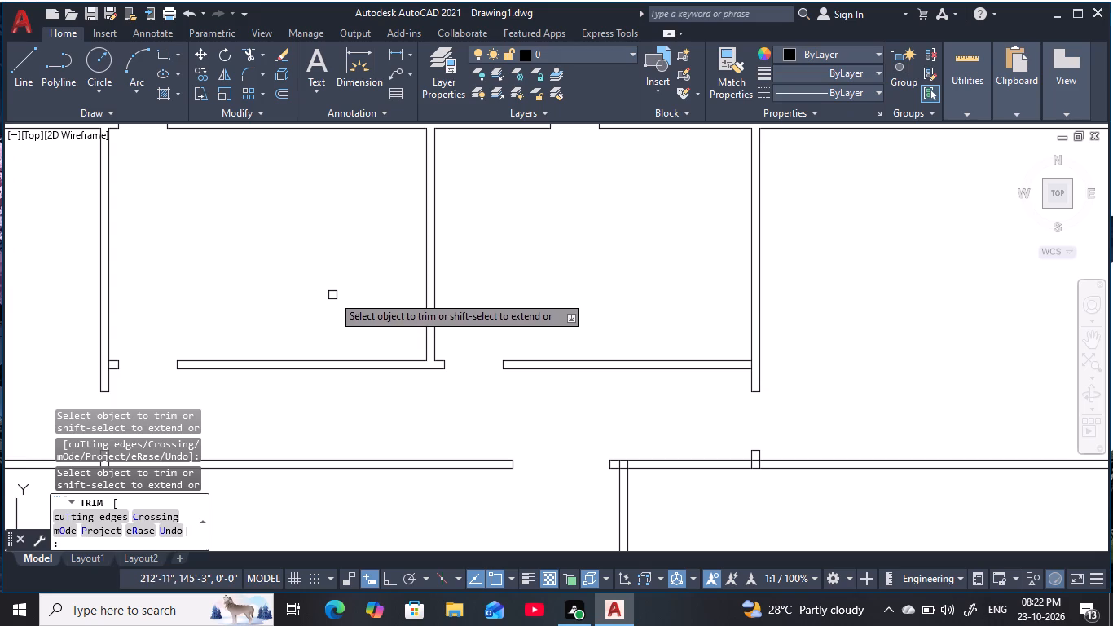
scroll(338, 314, "down", 1)
middle_click_drag(337, 321, 408, 281)
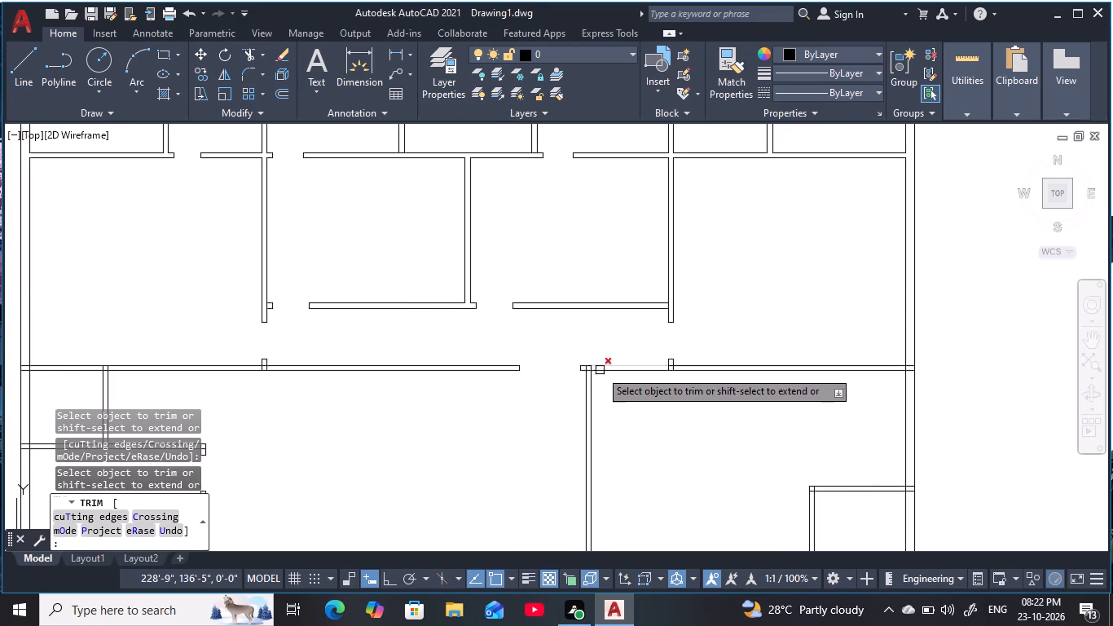
scroll(600, 370, "up", 6)
left_click_drag(601, 343, 517, 386)
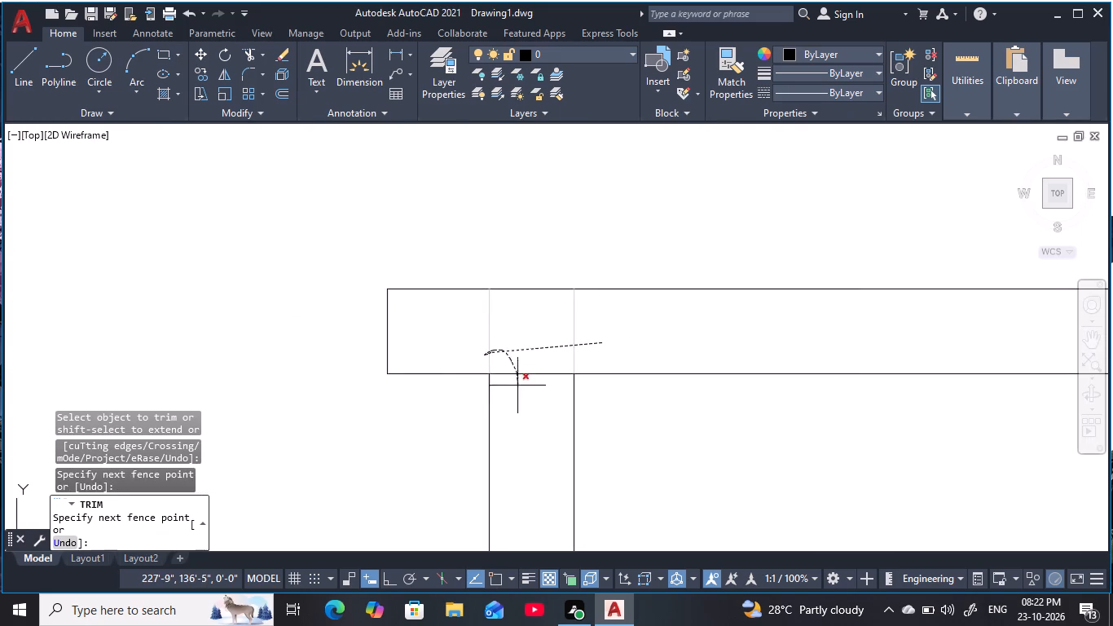
left_click_drag(517, 386, 515, 392)
scroll(531, 382, "down", 3)
middle_click_drag(532, 382, 409, 353)
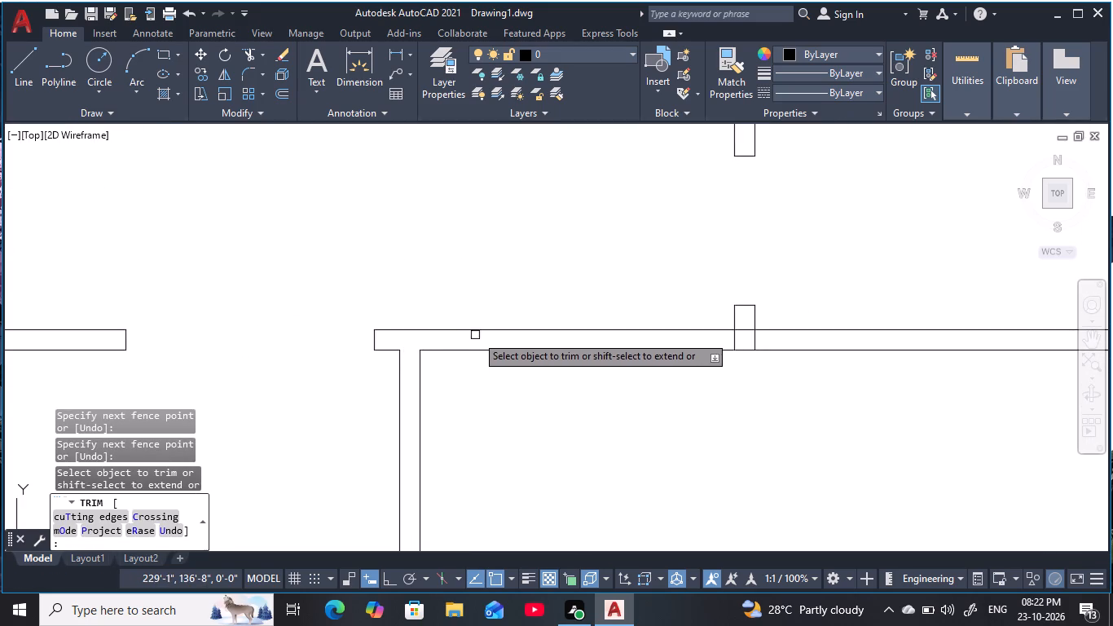
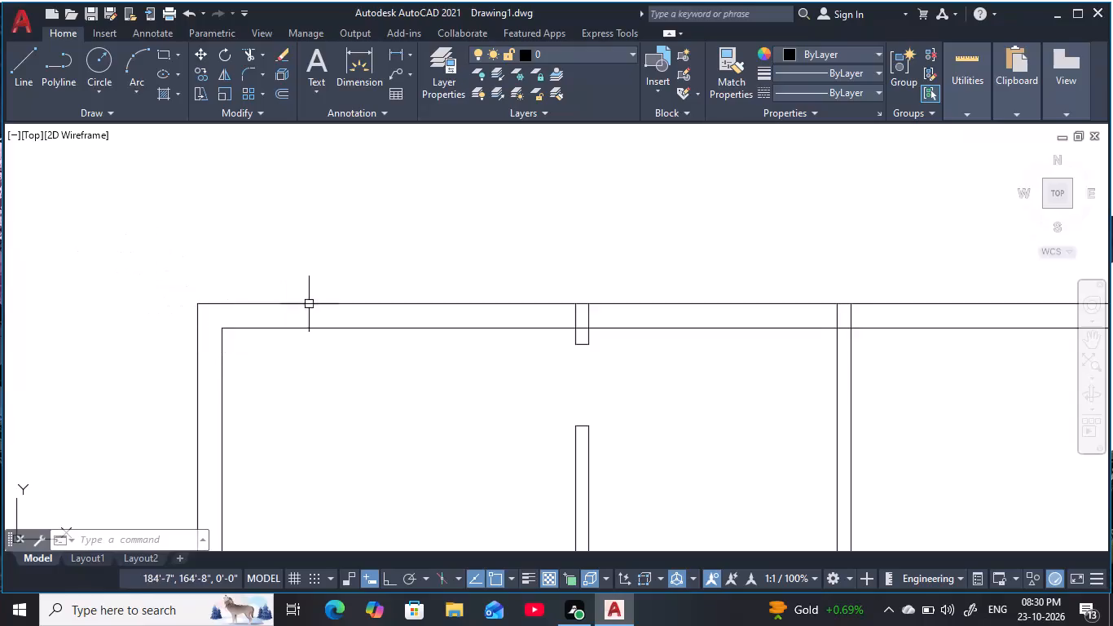
Trim the overlapping lines where the first short partition stub from the west meets the top outer wall.
scroll(460, 449, "down", 1)
middle_click_drag(449, 447, 350, 417)
key("Escape")
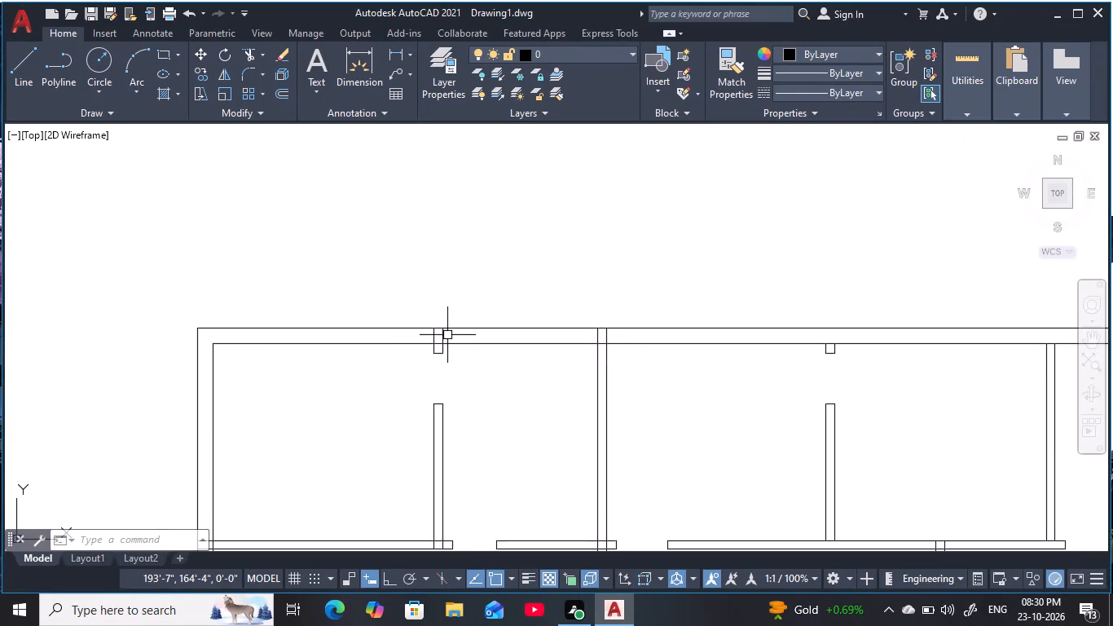
key("Escape")
key("Escape")
key("Escape")
key("t")
type("r")
key("space")
scroll(437, 344, "up", 1)
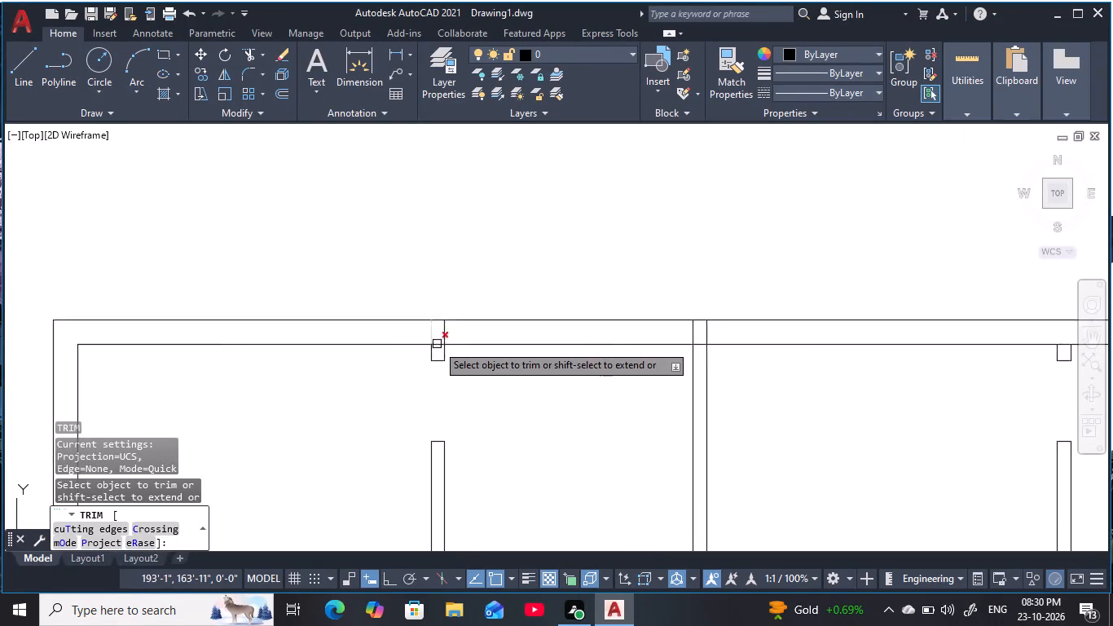
scroll(437, 344, "up", 2)
left_click(490, 325)
left_click(398, 328)
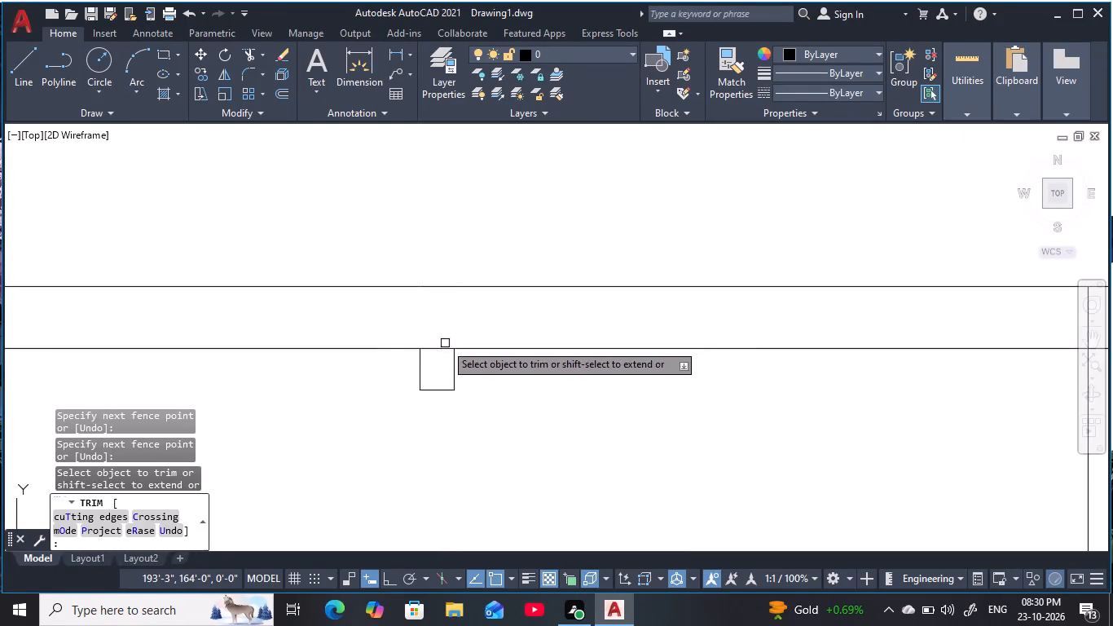
left_click(444, 343)
left_click(437, 359)
Trim the overlapping lines where the long vertical wall east of the first stub meets the top outer wall.
scroll(493, 373, "down", 5)
middle_click_drag(549, 417, 526, 413)
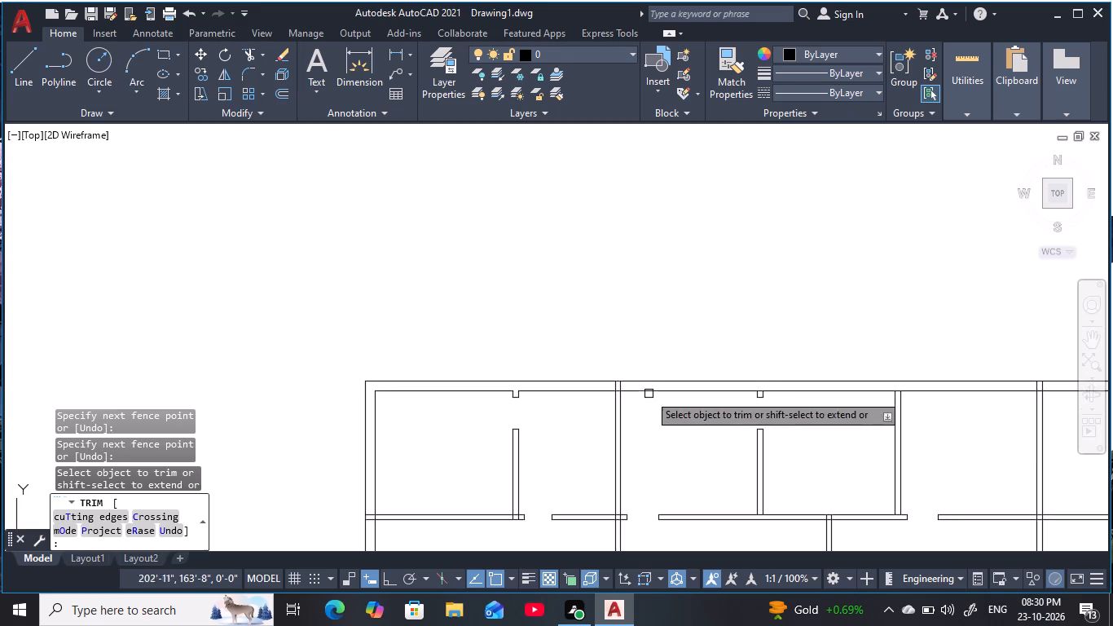
scroll(630, 385, "up", 6)
middle_click_drag(601, 444, 593, 328)
left_click_drag(589, 331, 559, 338)
left_click(419, 357)
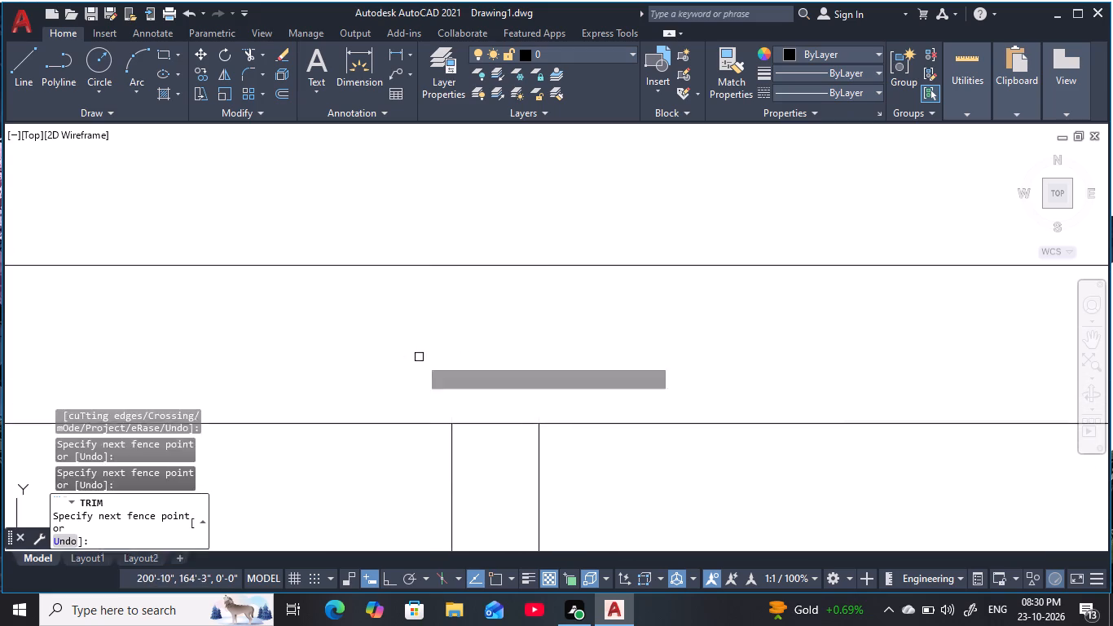
left_click(505, 392)
left_click(508, 444)
Trim the wall line crossing the second short partition stub at the top outer wall.
scroll(581, 424, "down", 5)
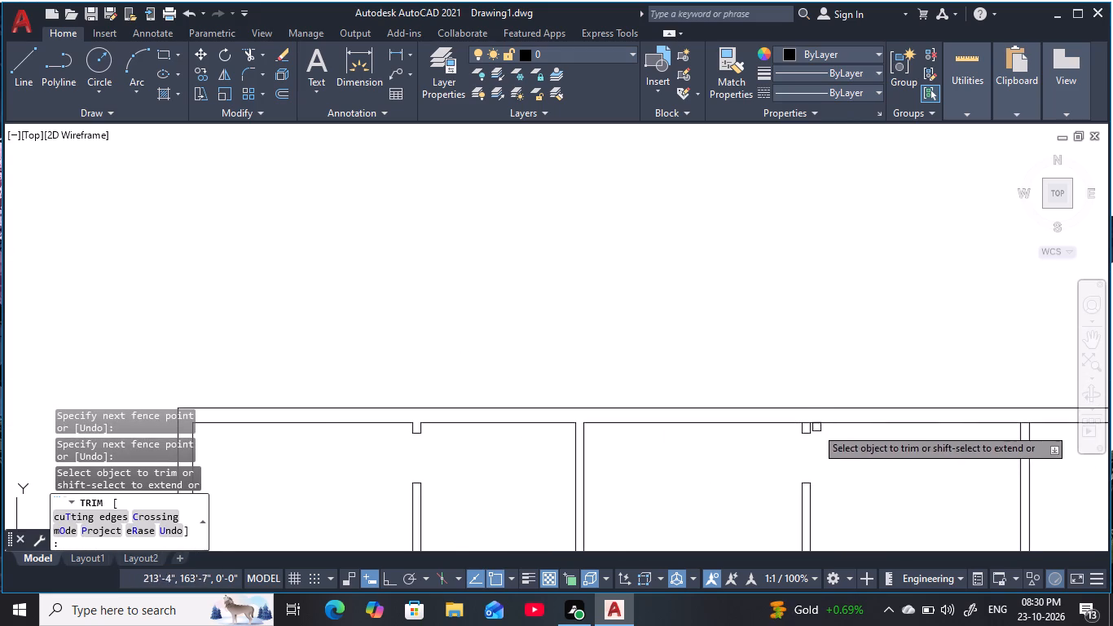
scroll(815, 426, "up", 5)
left_click(730, 393)
left_click(735, 435)
Trim the line closing off the vertical wall just east of the second stub at the top outer wall.
scroll(741, 442, "down", 5)
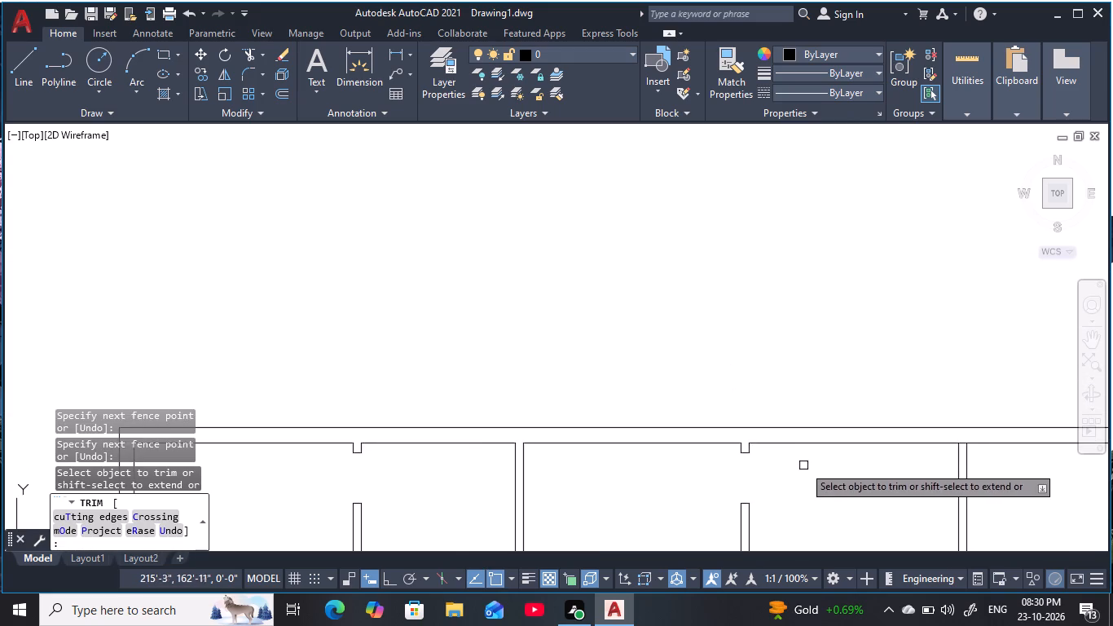
scroll(814, 466, "down", 1)
middle_click_drag(814, 466, 530, 336)
scroll(627, 328, "up", 5)
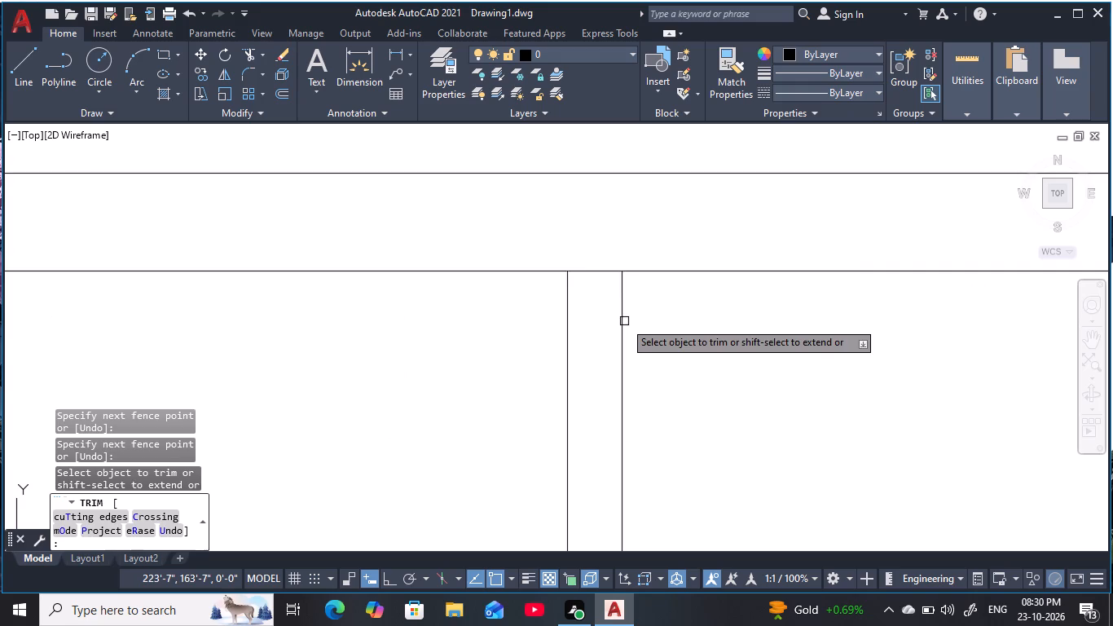
left_click(599, 250)
left_click(609, 315)
Trim the overlapping lines where the next long vertical wall to the east meets the top outer wall.
scroll(706, 365, "down", 5)
middle_click_drag(708, 368, 659, 357)
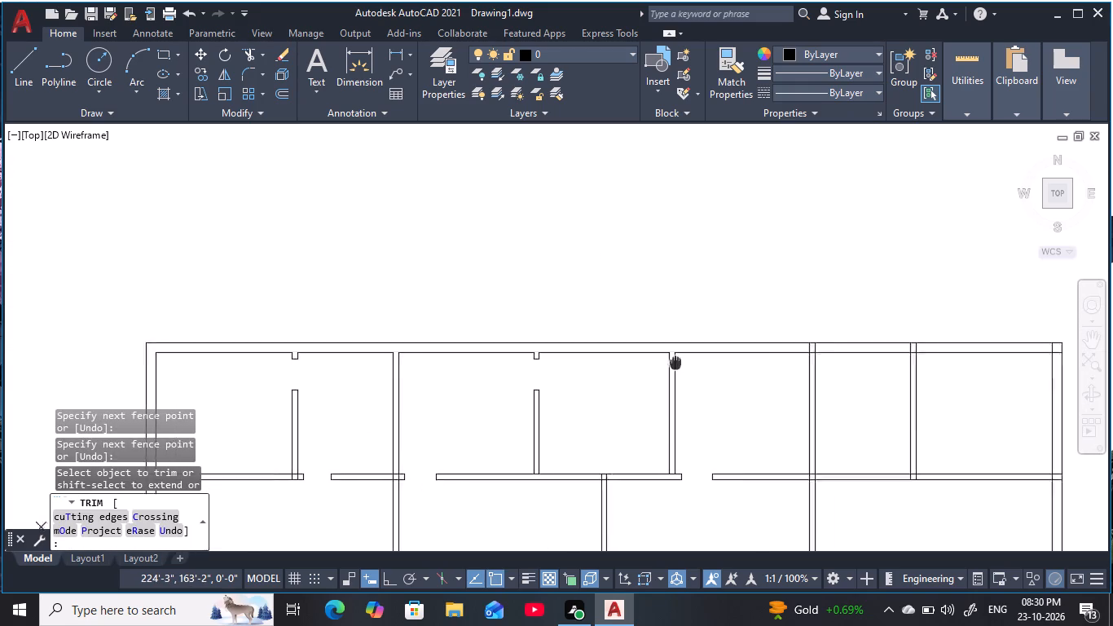
middle_click_drag(659, 357, 516, 328)
scroll(663, 327, "up", 5)
left_click_drag(614, 268, 601, 268)
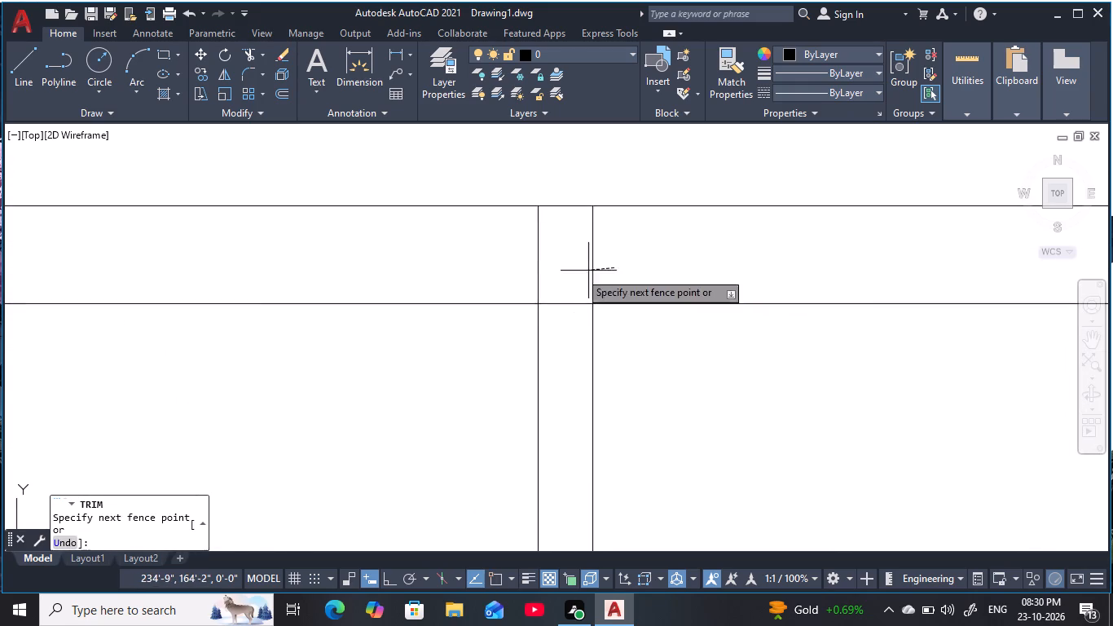
left_click(506, 267)
left_click(560, 286)
left_click(574, 332)
Trim the overlapping lines where the partition between the two easternmost upper rooms meets the top outer wall.
scroll(614, 363, "down", 3)
middle_click_drag(629, 372, 363, 312)
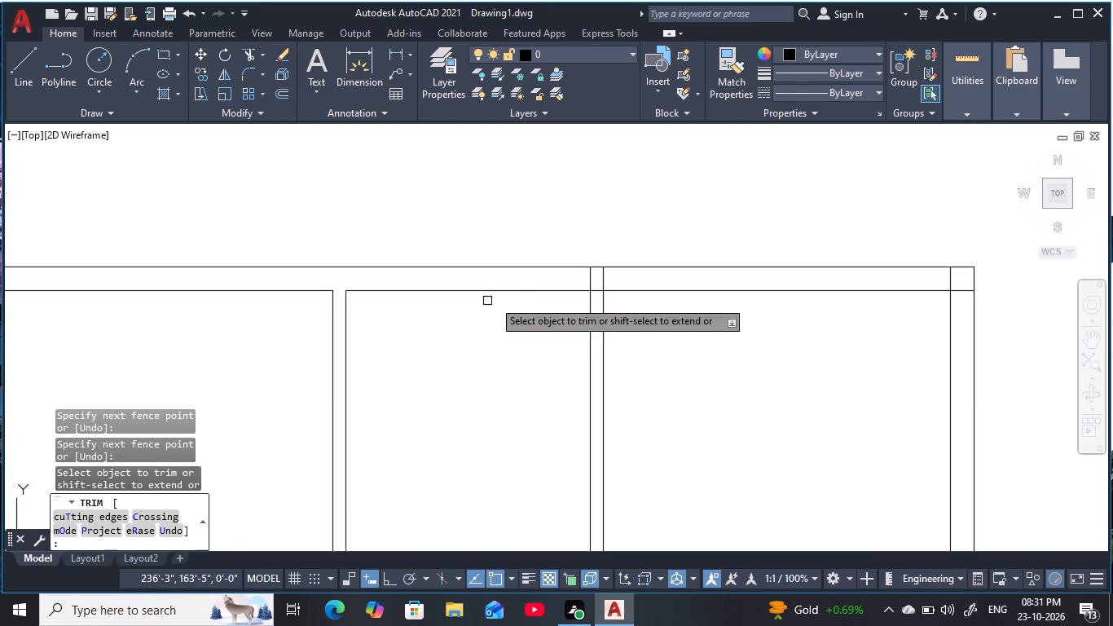
scroll(591, 290, "up", 3)
left_click(690, 254)
left_click(571, 259)
left_click(614, 275)
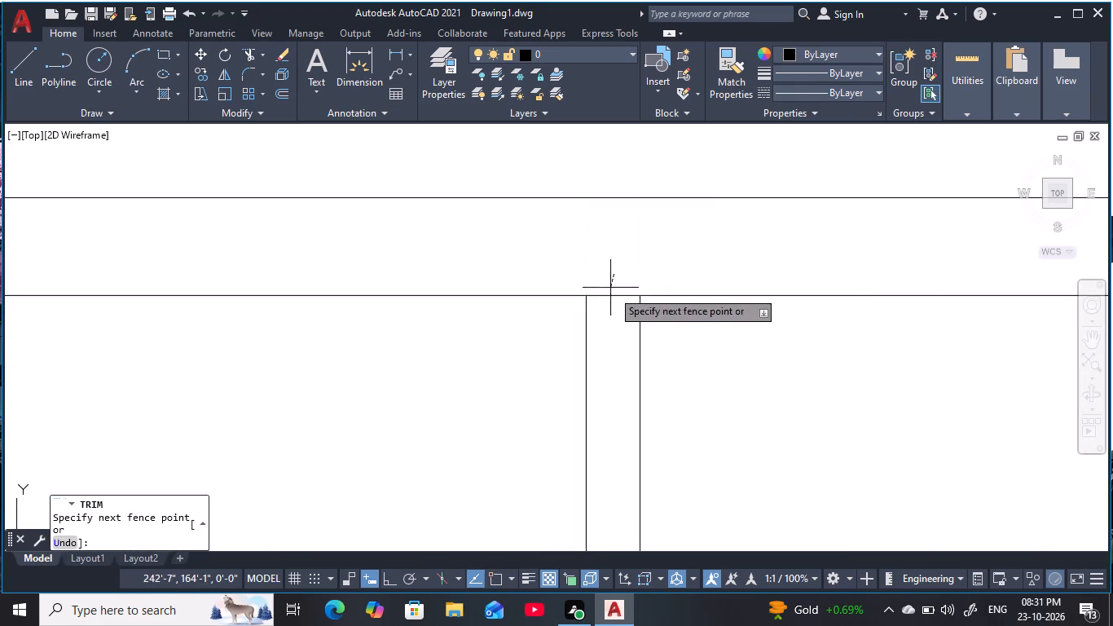
left_click(613, 311)
Trim the overlapping inner lines at the top-right corner of the outer walls.
scroll(697, 352, "down", 4)
middle_click_drag(699, 373, 421, 321)
scroll(649, 307, "up", 3)
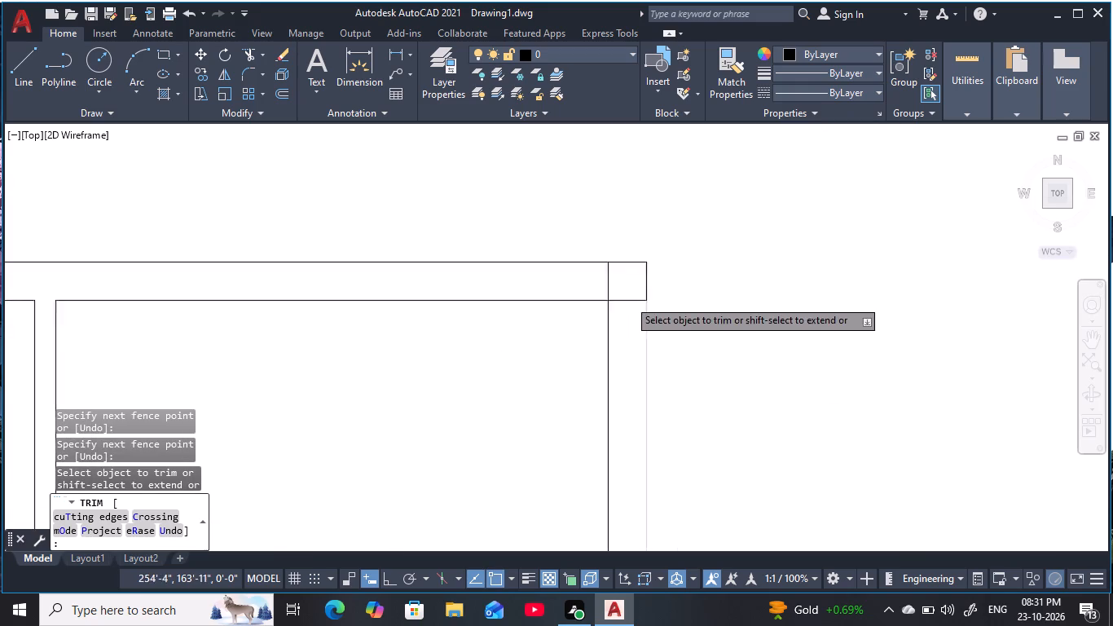
scroll(626, 298, "up", 2)
left_click(536, 256)
left_click(600, 326)
Trim the overlapping lines where the horizontal wall below the upper rooms meets the east outer wall.
scroll(391, 450, "down", 4)
middle_click_drag(388, 443, 491, 280)
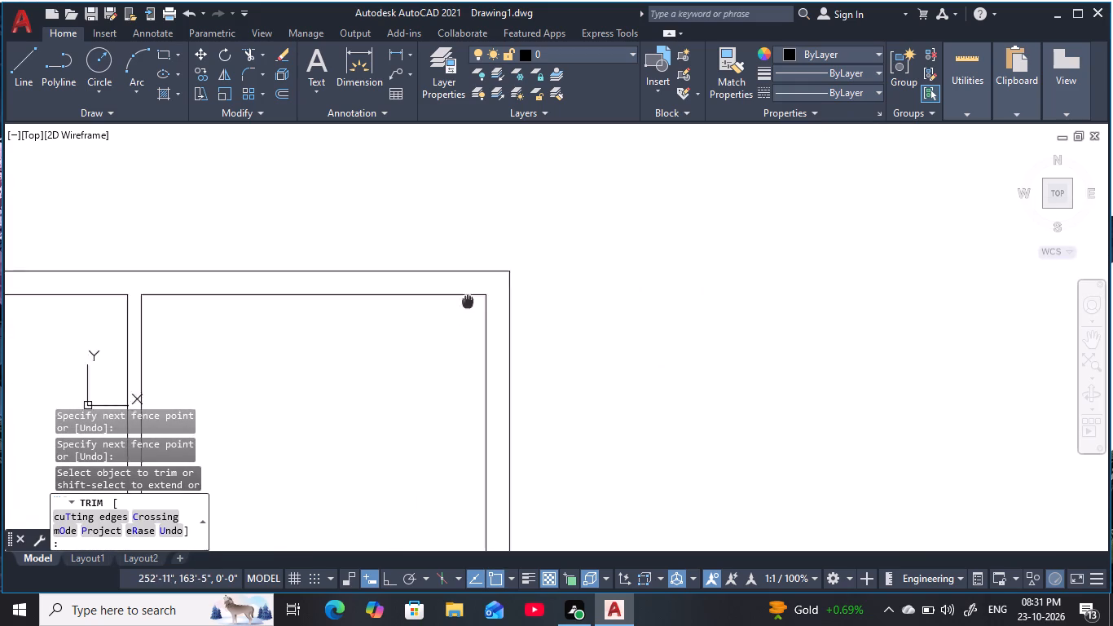
middle_click_drag(491, 280, 542, 248)
scroll(565, 310, "down", 3)
middle_click_drag(559, 348, 551, 289)
scroll(561, 328, "up", 6)
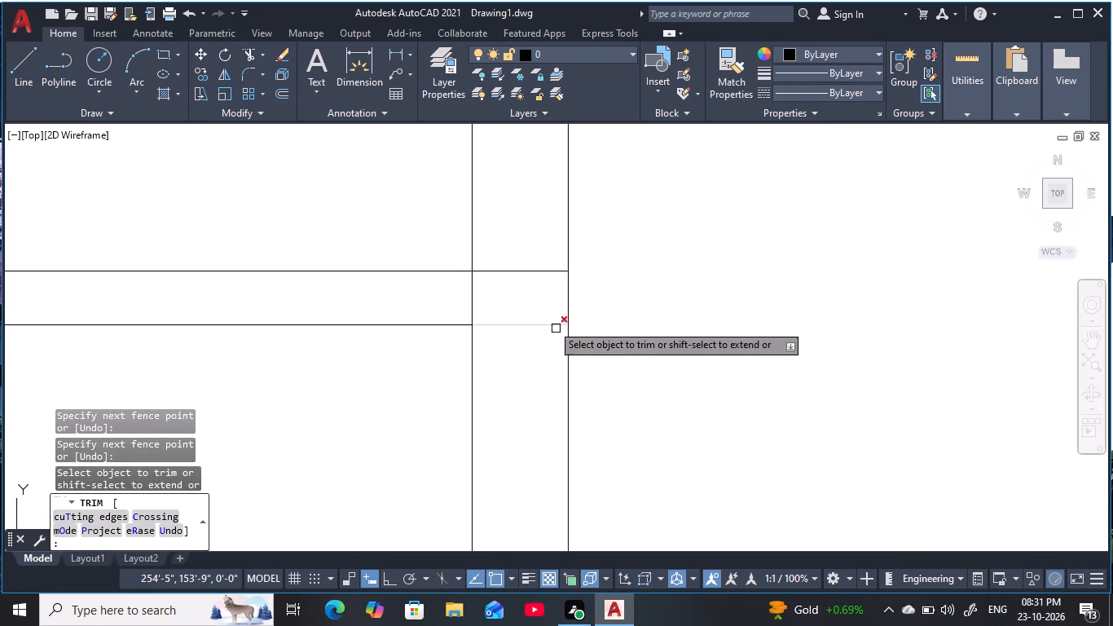
left_click(517, 239)
left_click(516, 355)
left_click_drag(504, 296, 495, 297)
left_click(442, 297)
Trim the overlapping lines where the partition between the two easternmost upper rooms meets the horizontal wall below.
scroll(371, 293, "down", 3)
middle_click_drag(371, 293, 628, 333)
scroll(308, 293, "down", 1)
middle_click_drag(310, 291, 473, 395)
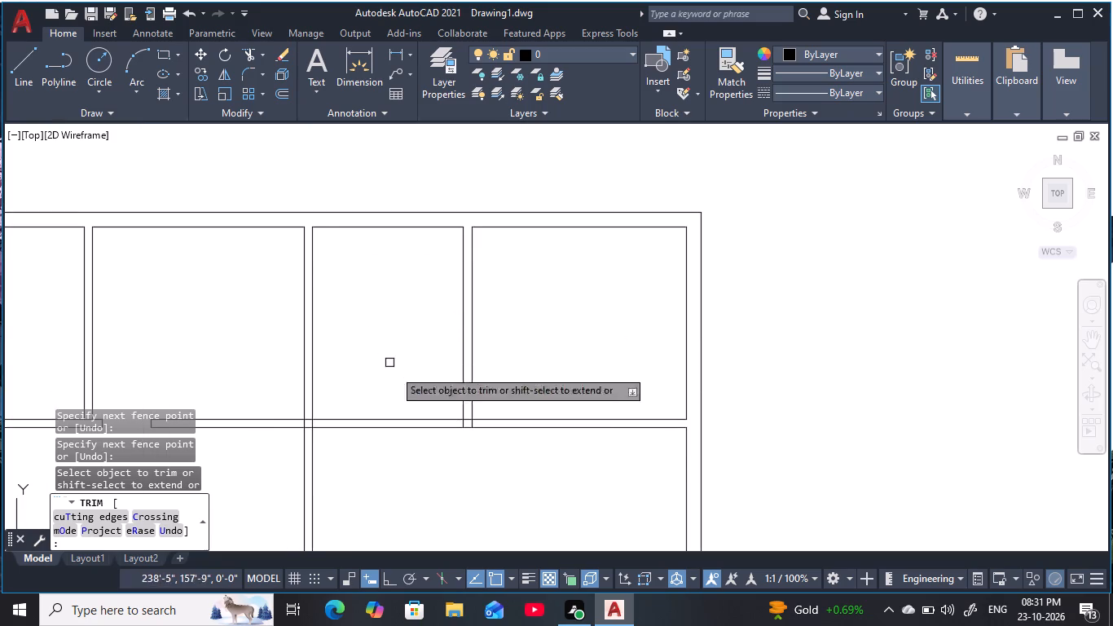
middle_click_drag(488, 432, 467, 371)
scroll(458, 364, "up", 5)
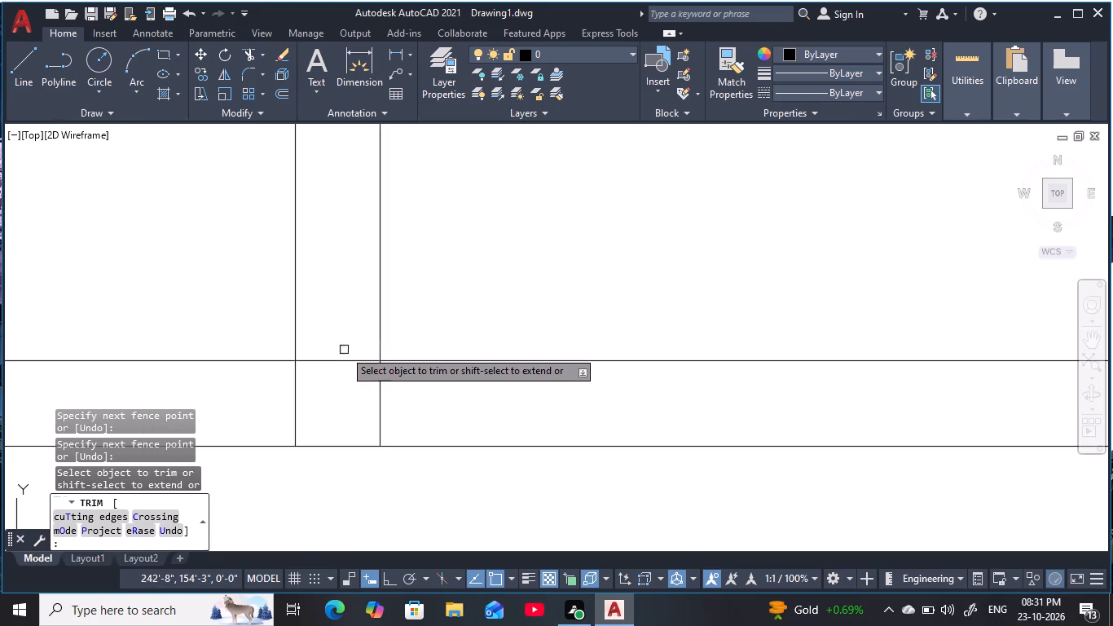
left_click(344, 350)
left_click(394, 399)
left_click(348, 390)
left_click(281, 391)
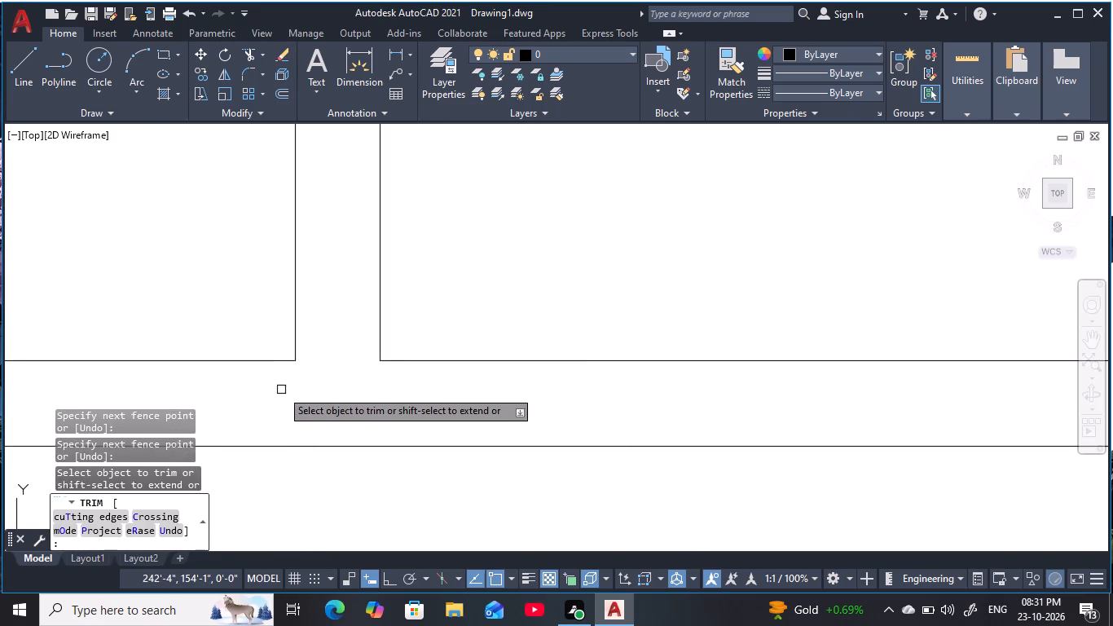
Trim the overlapping lines where the eastern long vertical wall crosses the horizontal wall below the upper rooms.
scroll(248, 359, "down", 3)
middle_click_drag(247, 358, 697, 342)
scroll(677, 342, "down", 1)
scroll(451, 344, "up", 3)
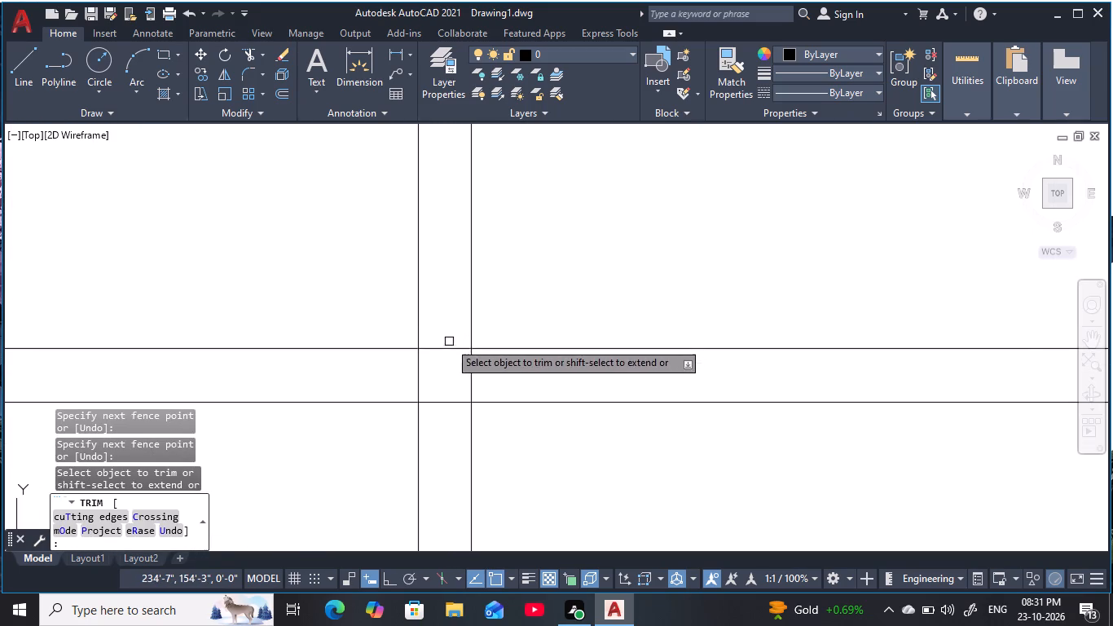
left_click(448, 336)
left_click(486, 376)
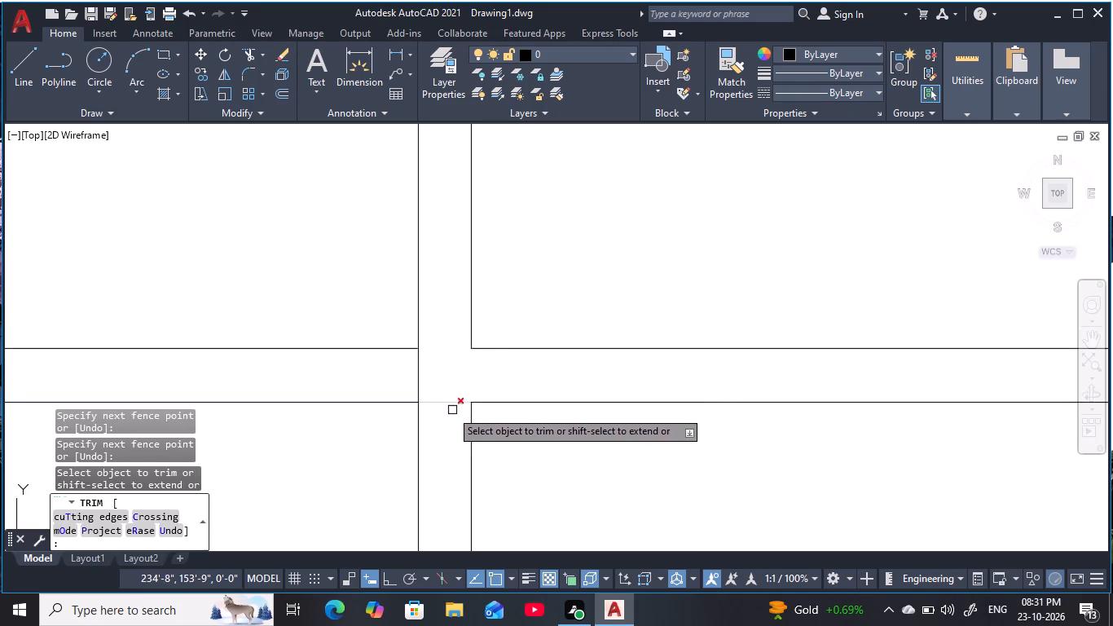
left_click(446, 418)
double_click(441, 381)
left_click(410, 386)
Trim the wall line crossing the upper partition's foot, just west of the eastern door opening.
scroll(411, 386, "down", 3)
middle_click_drag(425, 379, 587, 336)
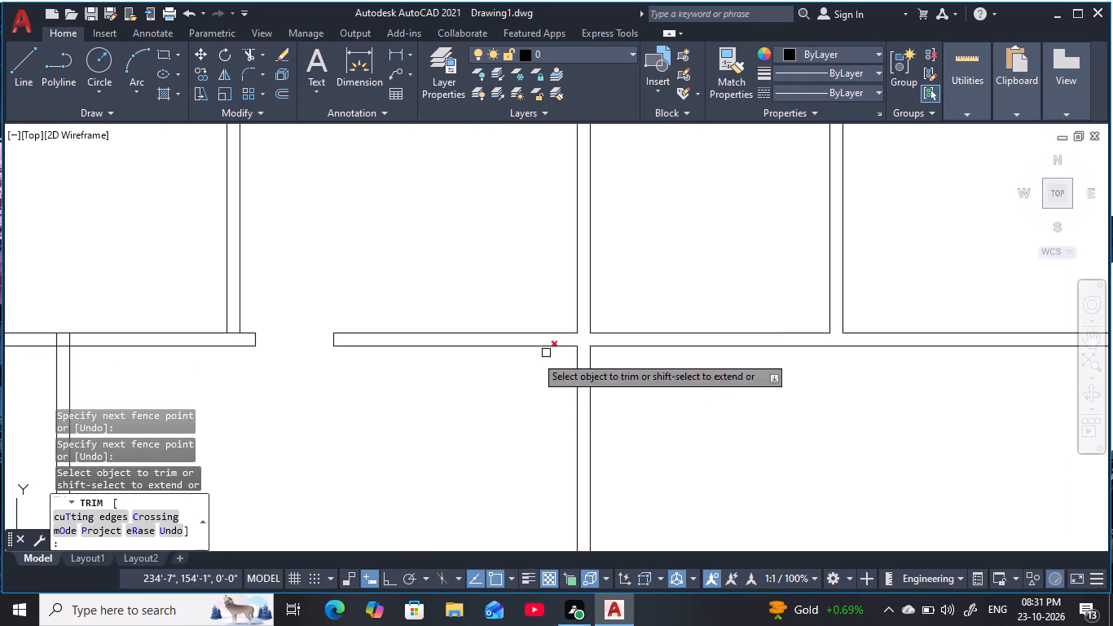
scroll(231, 328, "up", 2)
left_click(231, 328)
left_click(231, 350)
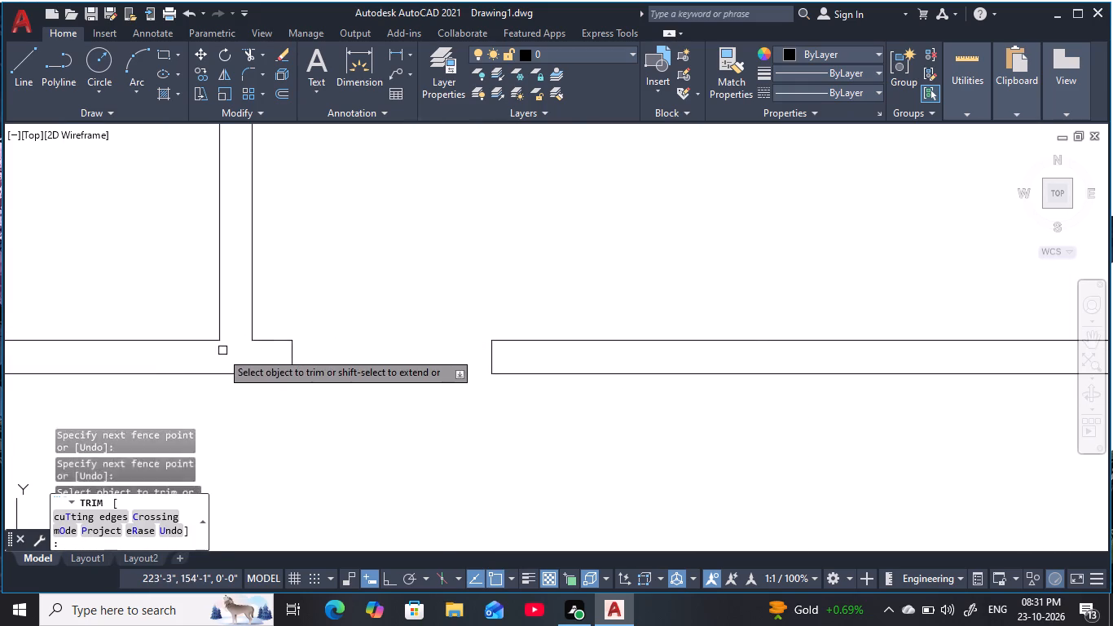
Trim the overlapping lines where the partition between the two middle rooms meets the horizontal wall above them.
scroll(209, 350, "down", 3)
middle_click_drag(209, 350, 548, 338)
scroll(440, 348, "up", 5)
left_click(609, 270)
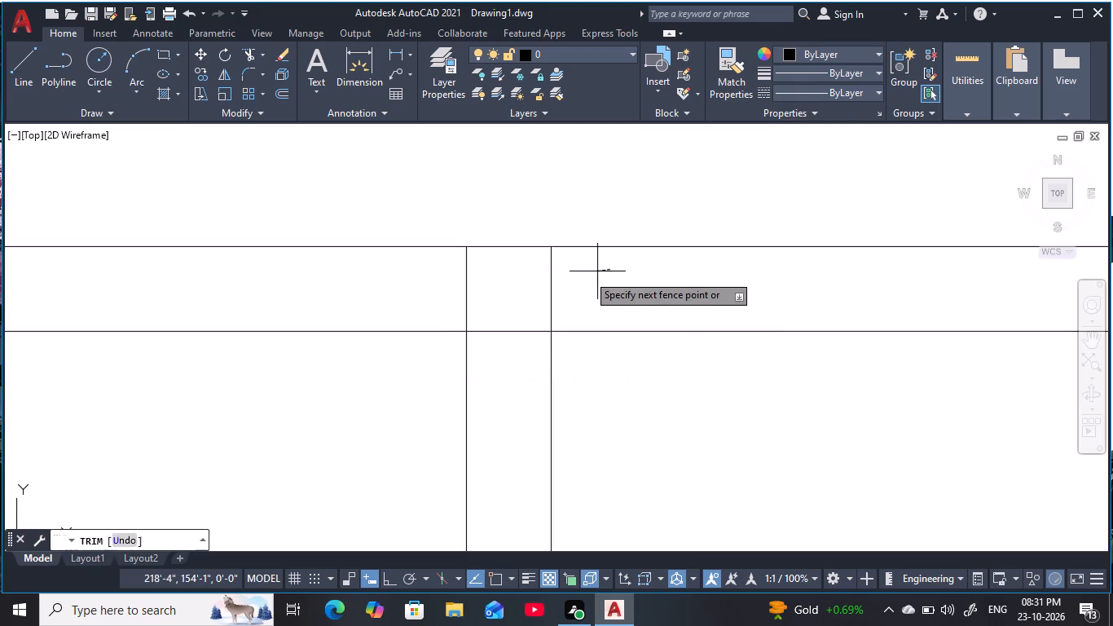
left_click(450, 277)
left_click_drag(500, 302, 504, 312)
left_click_drag(508, 345, 507, 358)
Trim the wall line crossing the foot of the second upper partition at the horizontal wall below it.
scroll(416, 370, "down", 4)
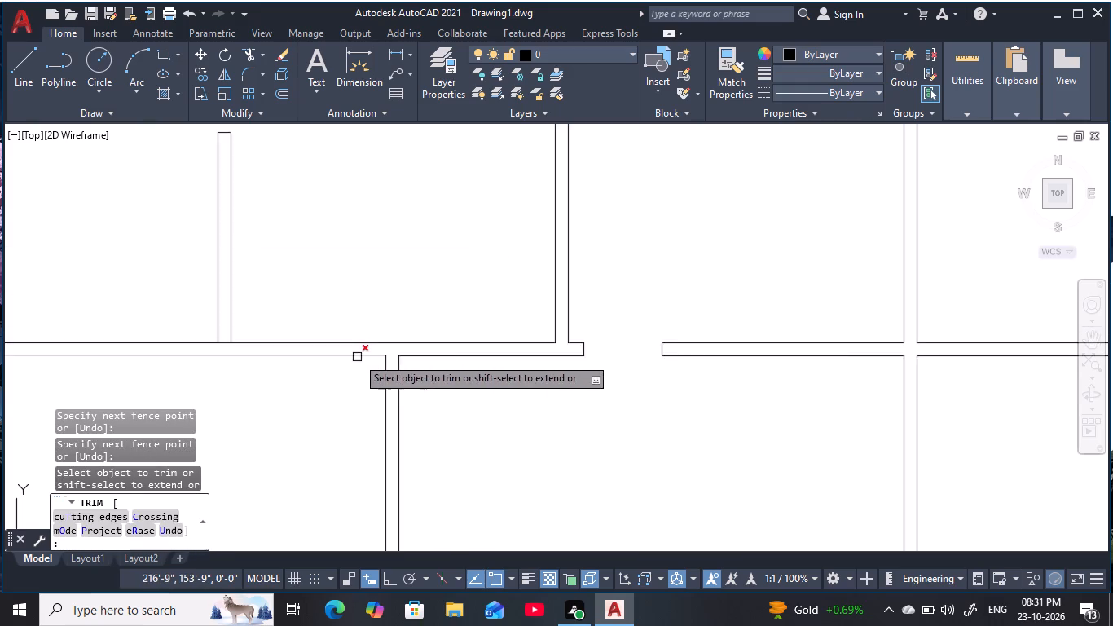
middle_click_drag(358, 356, 565, 349)
scroll(435, 337, "up", 2)
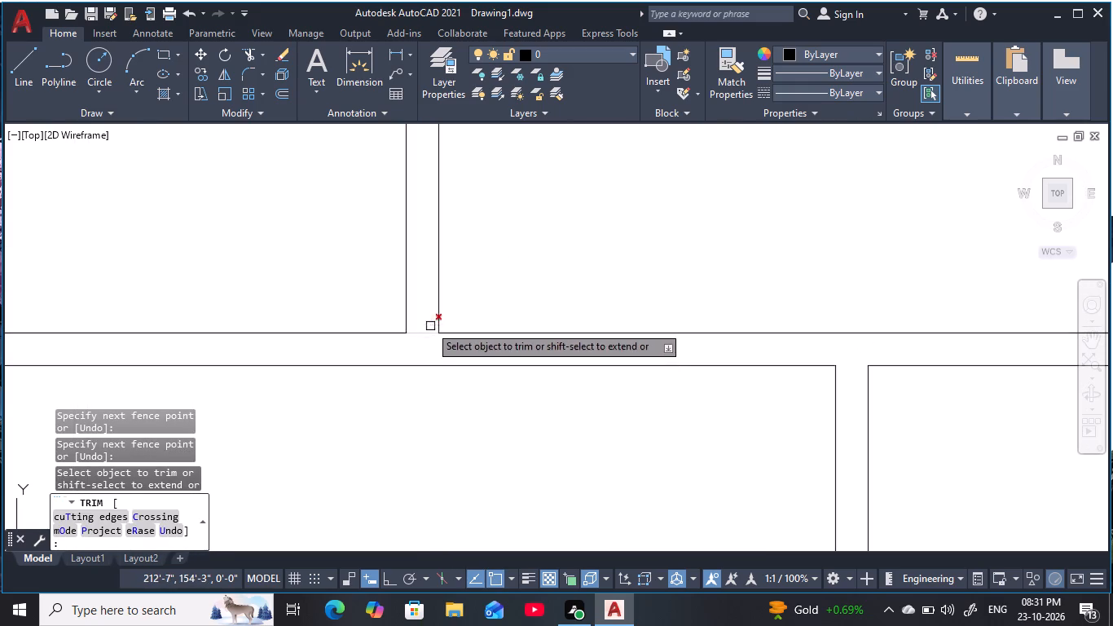
left_click(429, 322)
left_click(425, 349)
Trim the overlapping lines where the first upper partition meets the horizontal wall beside the western door opening.
scroll(420, 350, "down", 7)
scroll(375, 383, "up", 3)
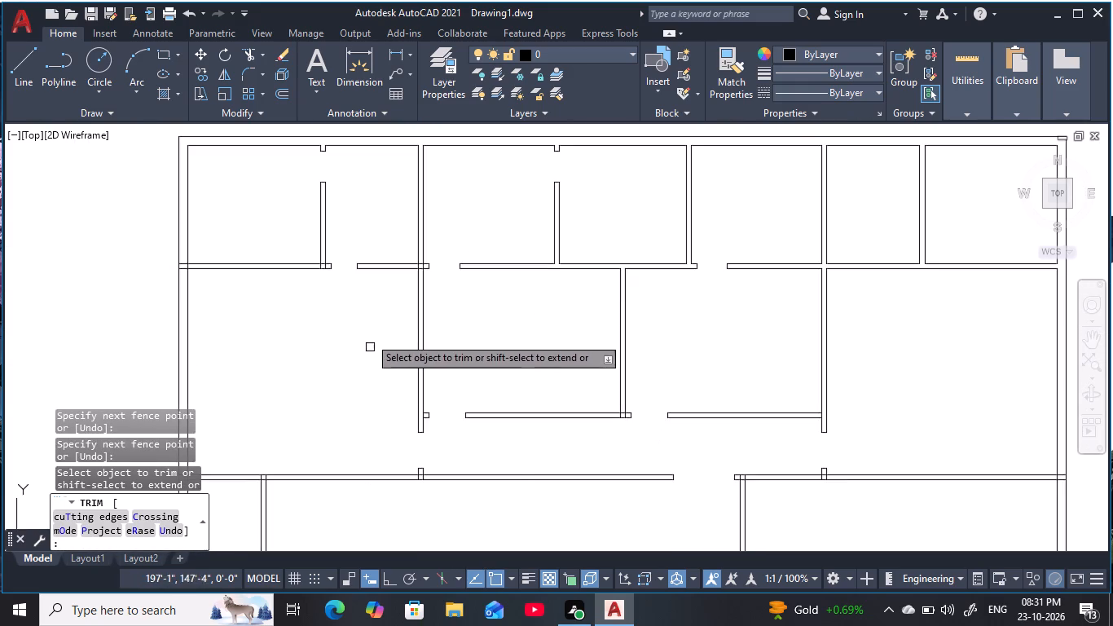
scroll(367, 333, "up", 1)
middle_click_drag(363, 315, 424, 378)
scroll(350, 286, "up", 5)
left_click_drag(364, 345, 363, 355)
left_click(393, 417)
left_click(419, 421)
left_click(388, 435)
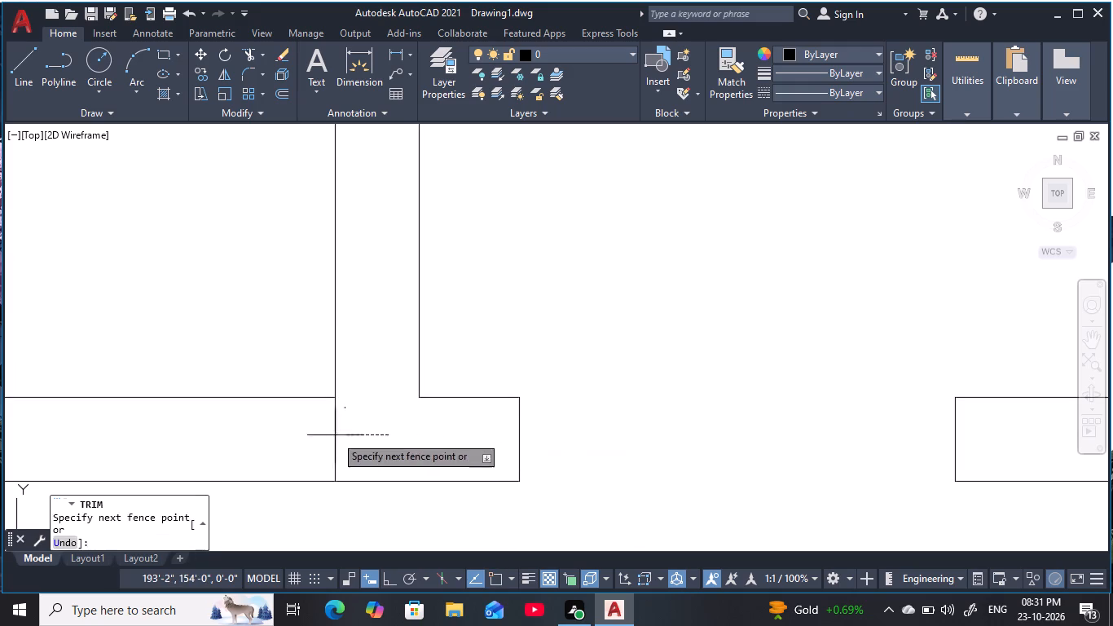
left_click(326, 438)
Trim the overlapping lines where the western long vertical wall crosses the short horizontal wall between the two door openings.
scroll(369, 434, "down", 4)
middle_click_drag(374, 434, 417, 402)
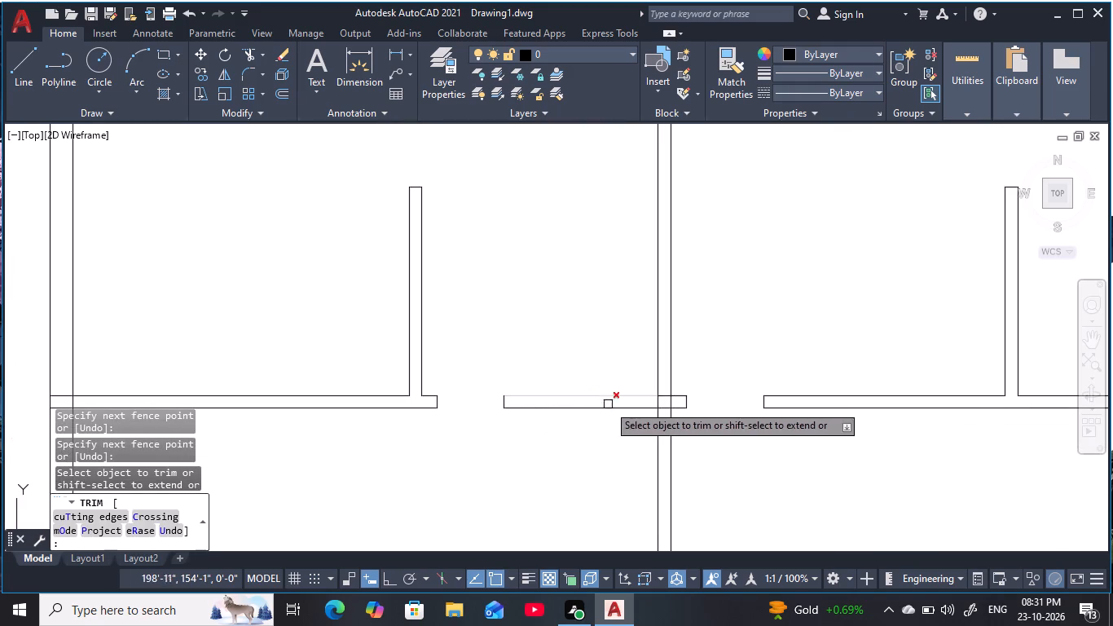
scroll(667, 407, "up", 5)
left_click_drag(706, 405, 697, 406)
left_click(521, 423)
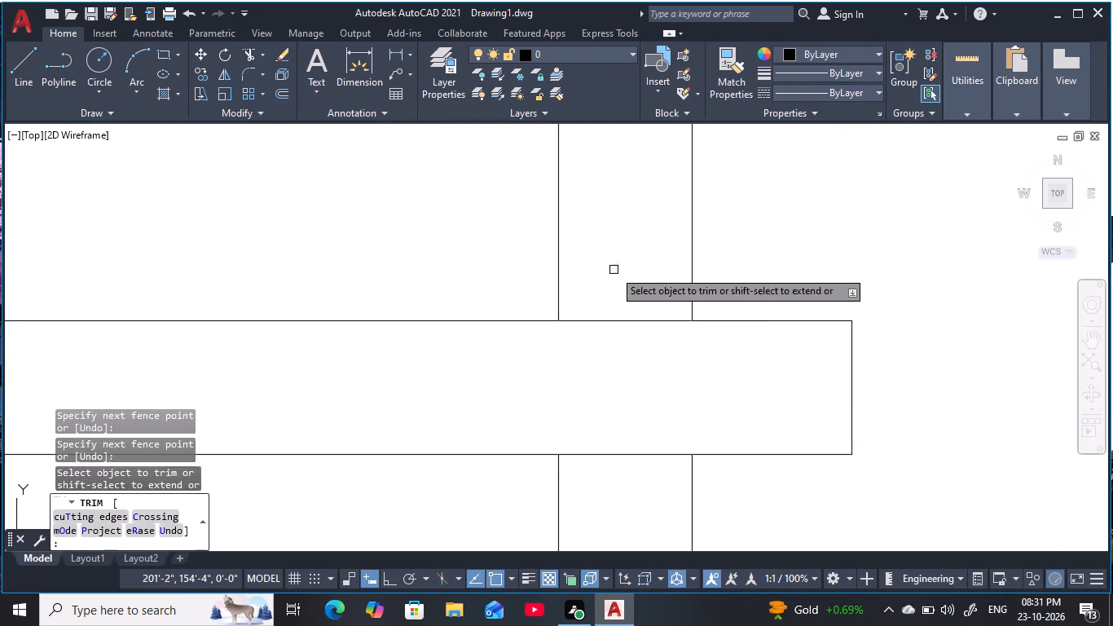
left_click_drag(614, 270, 614, 287)
left_click_drag(603, 441, 599, 466)
left_click(600, 468)
left_click(617, 412)
Trim the line closing off the short door-jamb stub where it joins the western long vertical wall above the corridor.
scroll(614, 415, "down", 5)
middle_click_drag(605, 405, 578, 328)
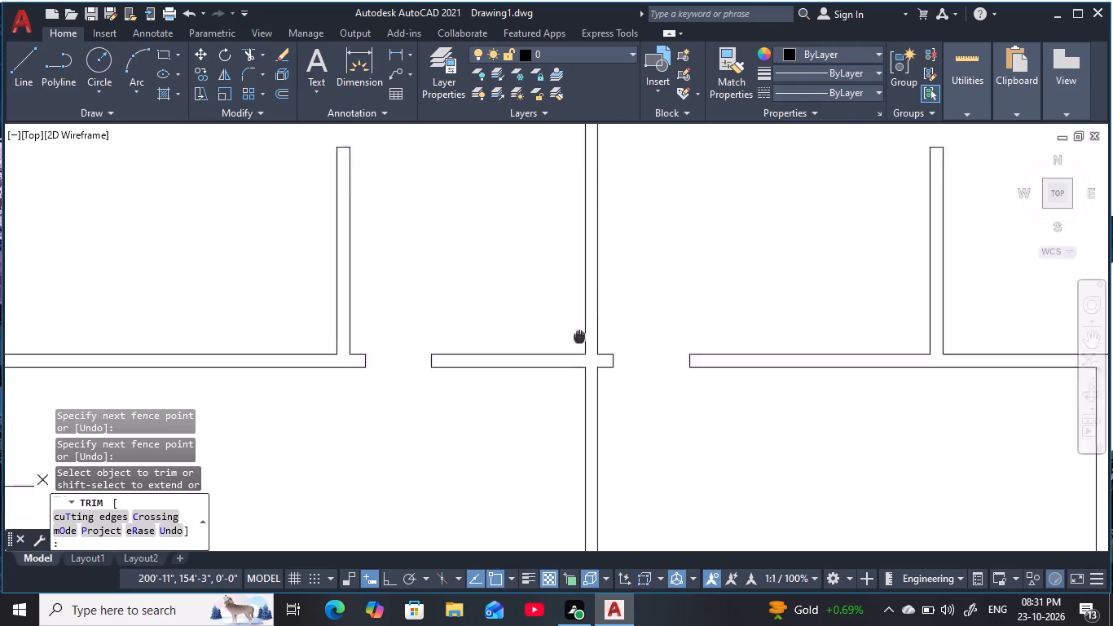
middle_click_drag(578, 328, 576, 288)
scroll(546, 370, "down", 2)
middle_click_drag(535, 399, 590, 238)
scroll(618, 346, "up", 5)
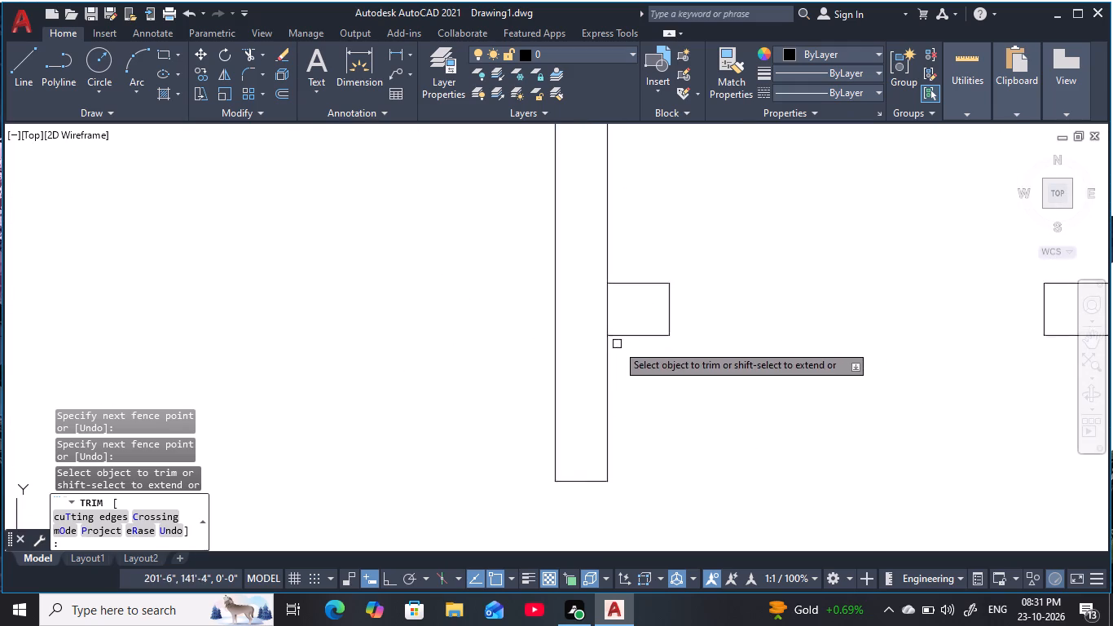
scroll(617, 344, "up", 1)
left_click(625, 298)
left_click(591, 306)
Trim the overlapping lines where the middle rooms' partition meets the corridor's upper wall, beside the door opening.
scroll(728, 267, "down", 4)
middle_click_drag(739, 275, 418, 352)
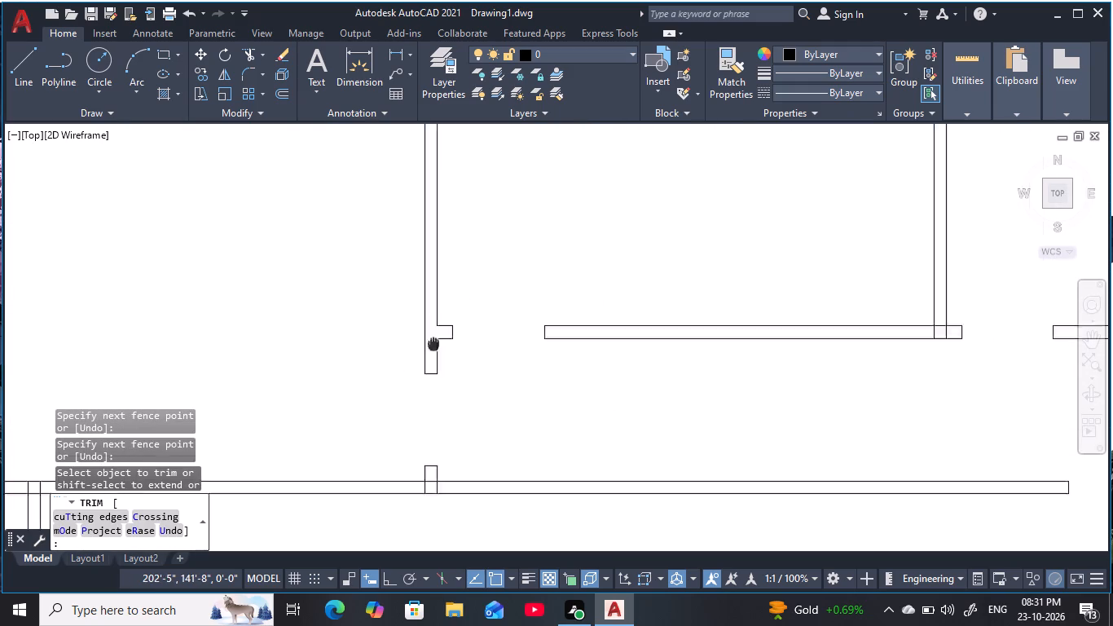
middle_click_drag(418, 352, 372, 380)
scroll(864, 382, "up", 5)
left_click_drag(850, 379, 804, 386)
left_click(657, 405)
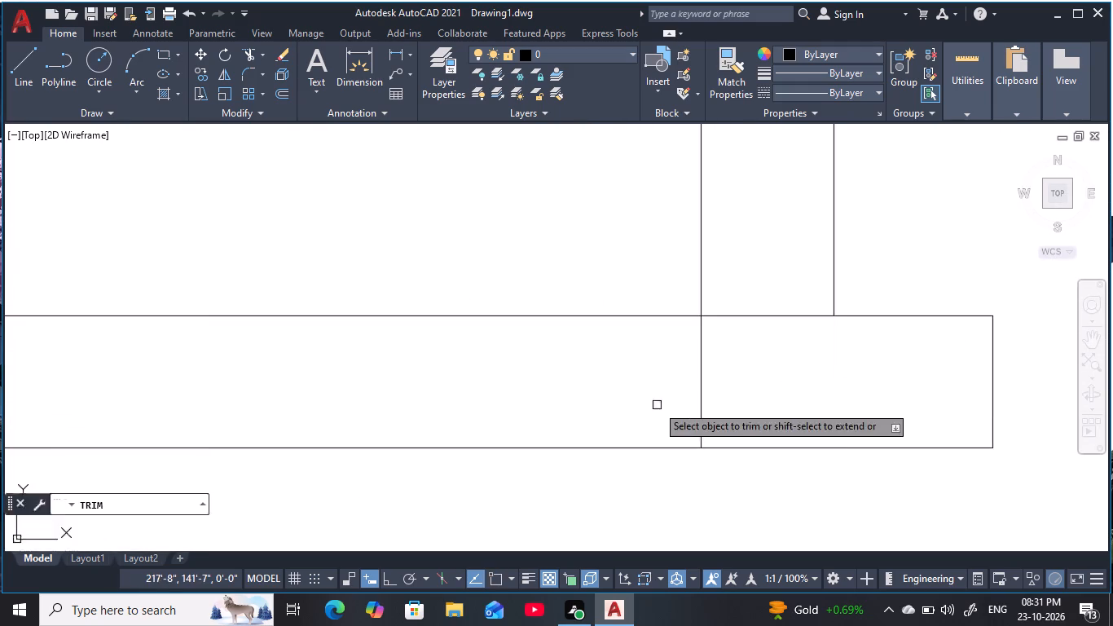
left_click(760, 289)
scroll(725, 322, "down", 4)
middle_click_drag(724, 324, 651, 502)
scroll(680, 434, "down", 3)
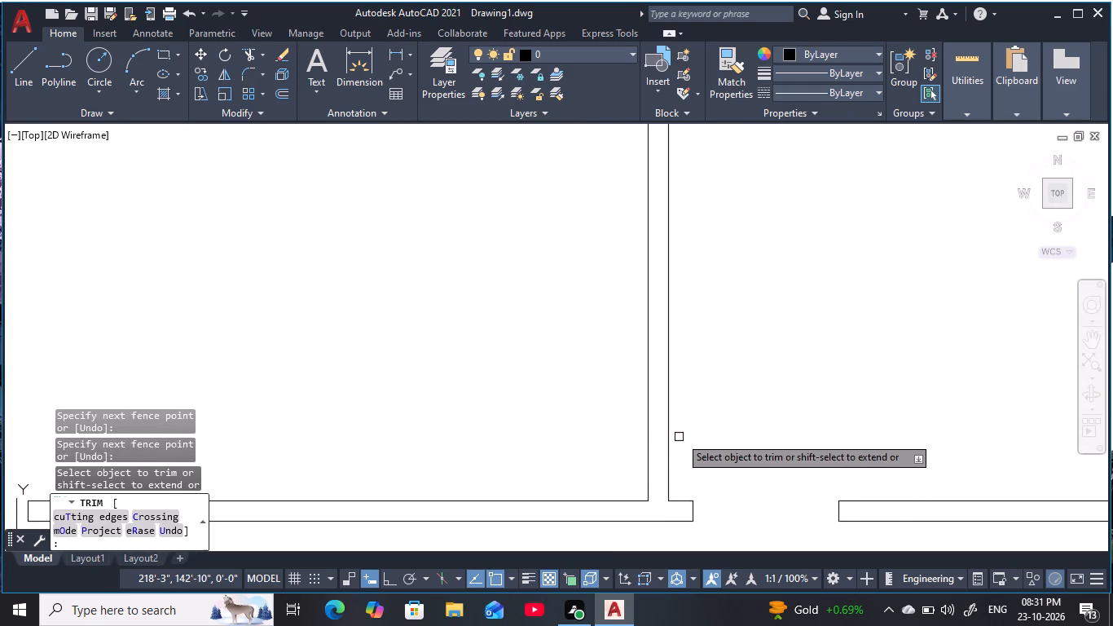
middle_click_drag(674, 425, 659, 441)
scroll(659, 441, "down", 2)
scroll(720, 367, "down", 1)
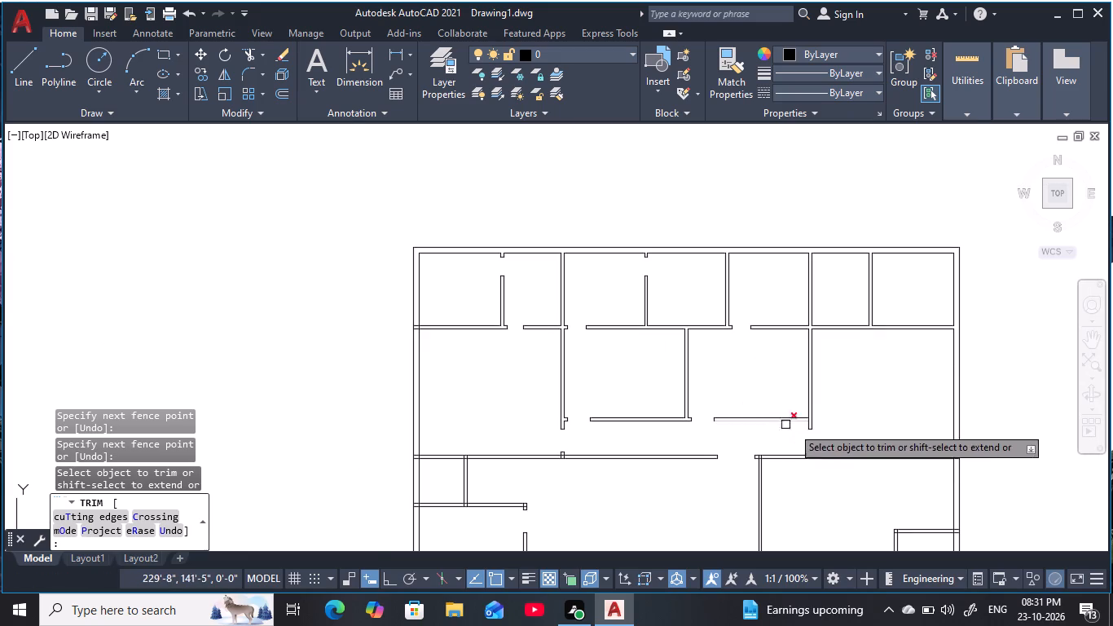
Trim the overlapping lines where the corridor's upper wall meets the eastern long vertical wall.
scroll(815, 421, "up", 6)
left_click(794, 457)
left_click(768, 467)
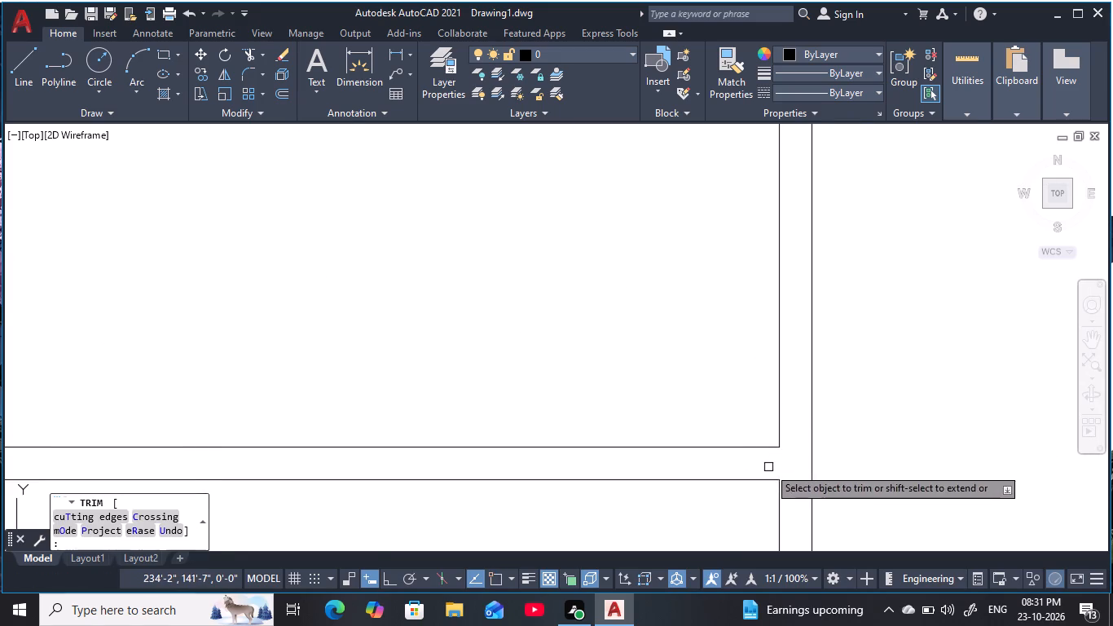
Trim the overlapping lines where the corridor's lower wall meets the eastern outer wall.
scroll(707, 430, "down", 3)
middle_click_drag(697, 415, 439, 369)
scroll(439, 369, "down", 1)
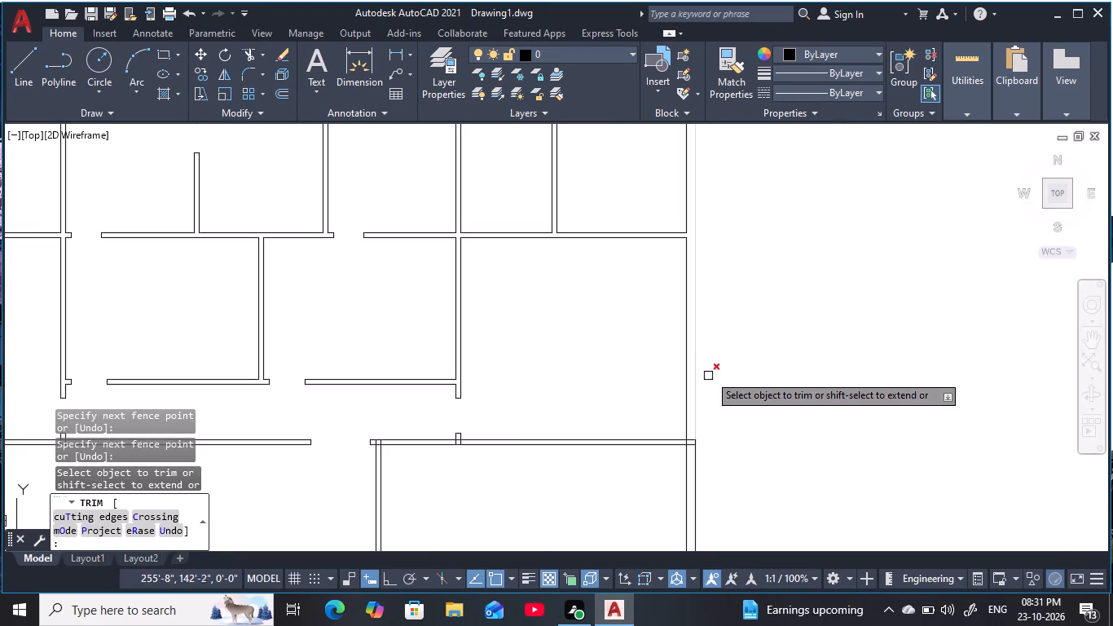
scroll(692, 447, "up", 7)
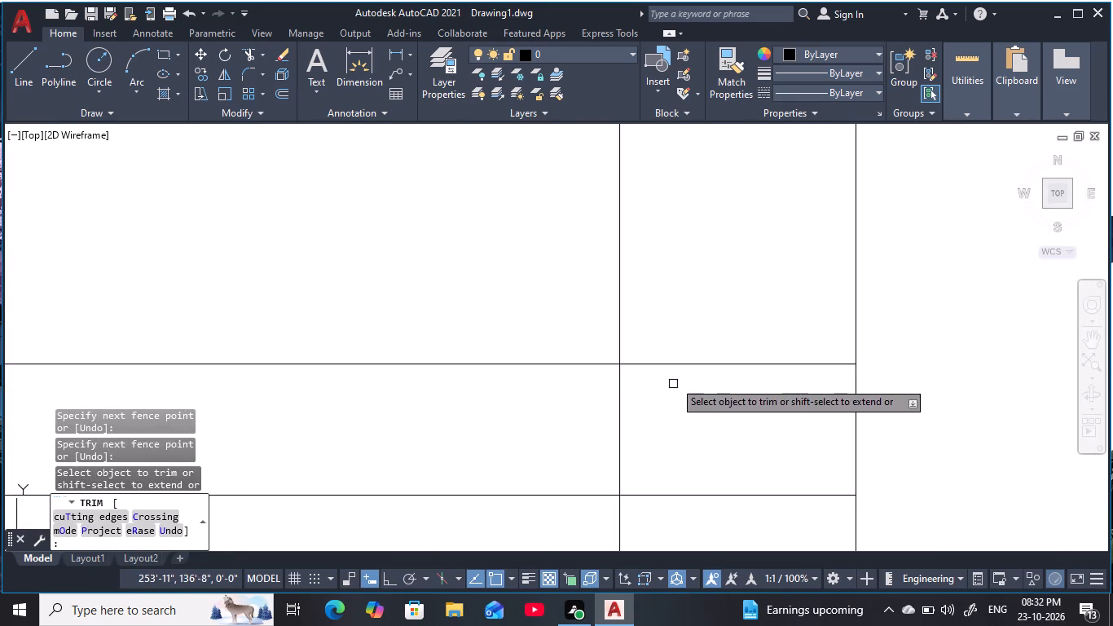
left_click_drag(684, 346, 592, 420)
scroll(665, 453, "down", 3)
middle_click_drag(666, 452, 671, 390)
left_click(672, 388)
left_click(666, 433)
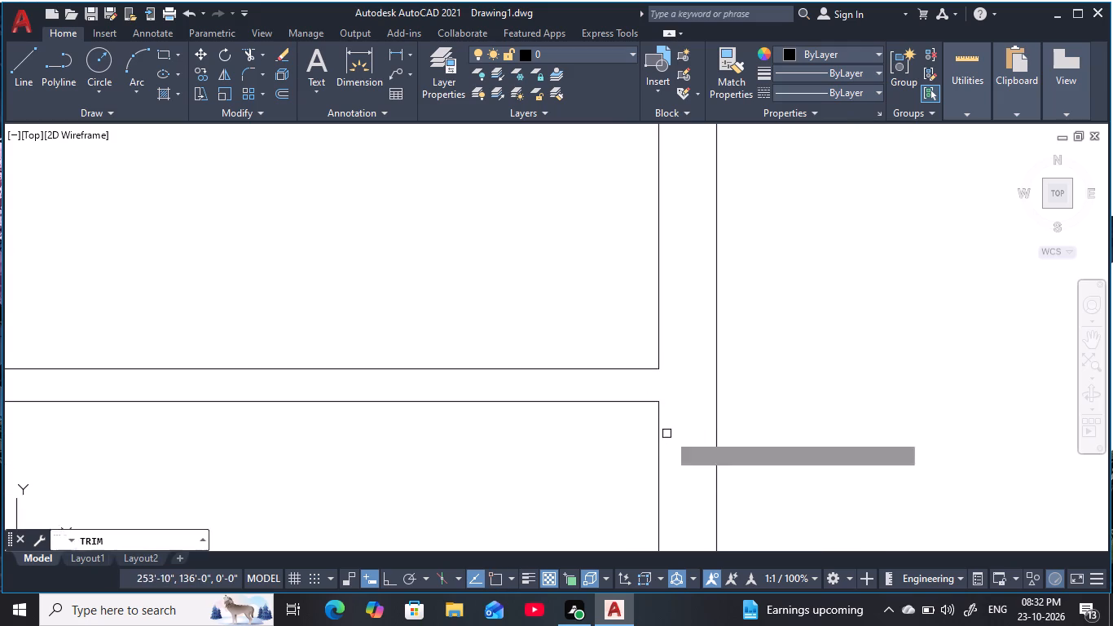
Trim the overlapping lines where the eastern door-jamb stub joins the corridor's lower wall.
scroll(634, 452, "down", 4)
middle_click_drag(583, 455, 854, 367)
scroll(657, 360, "up", 6)
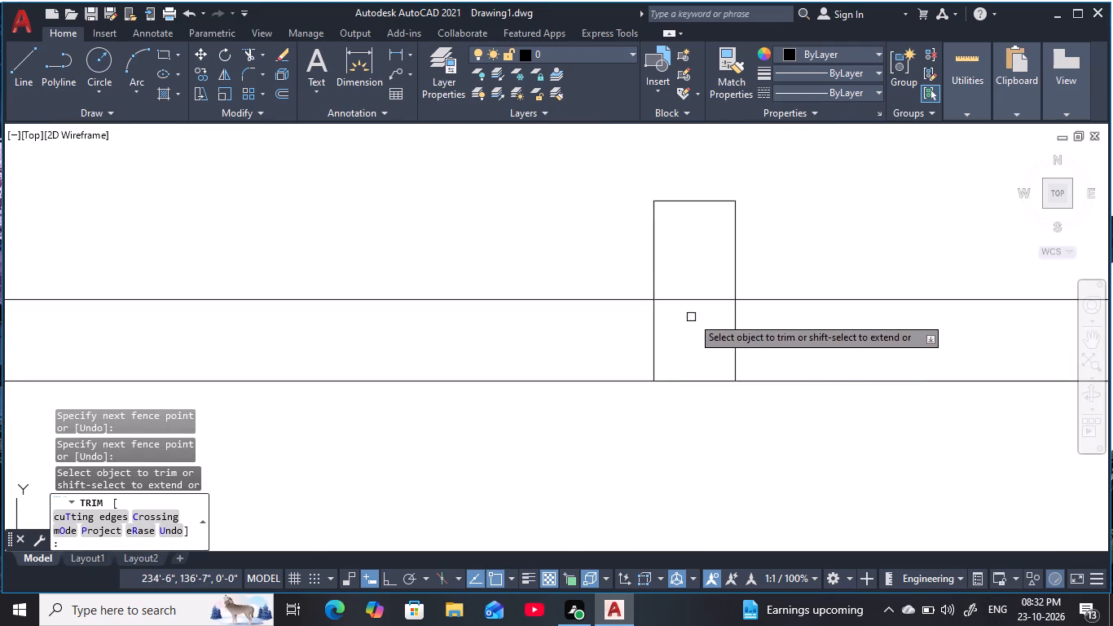
left_click(703, 293)
left_click(653, 340)
left_click_drag(642, 346, 672, 347)
left_click(762, 332)
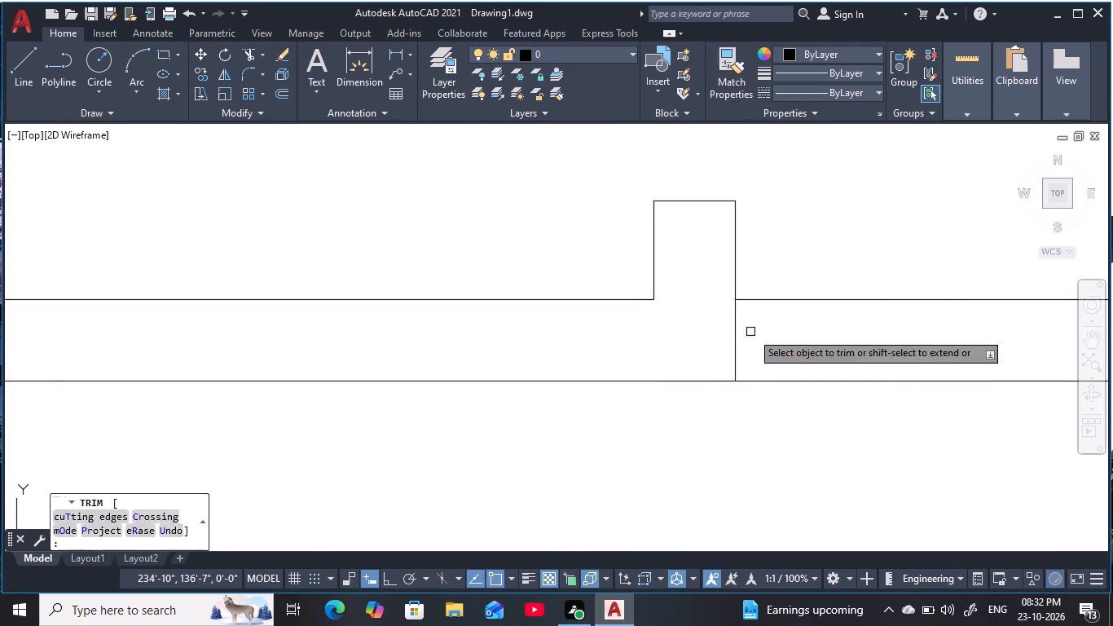
left_click(710, 334)
Trim the overlapping lines where the southeastern room's long vertical wall meets the corridor's lower wall, beside the wide opening.
scroll(469, 354, "down", 3)
middle_click_drag(469, 354, 825, 347)
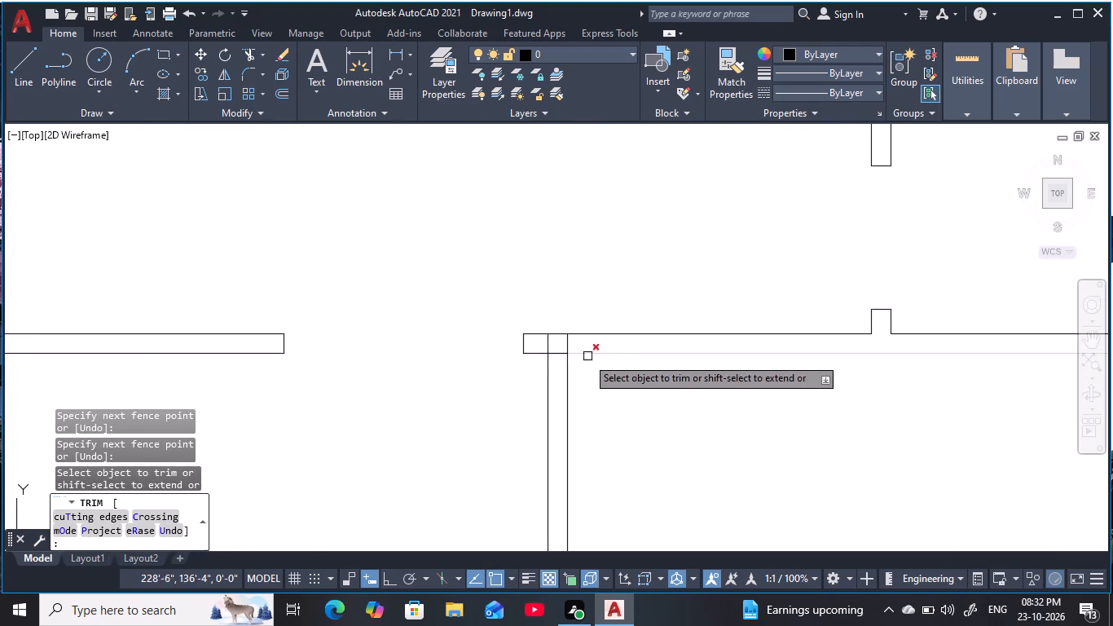
scroll(548, 351, "up", 5)
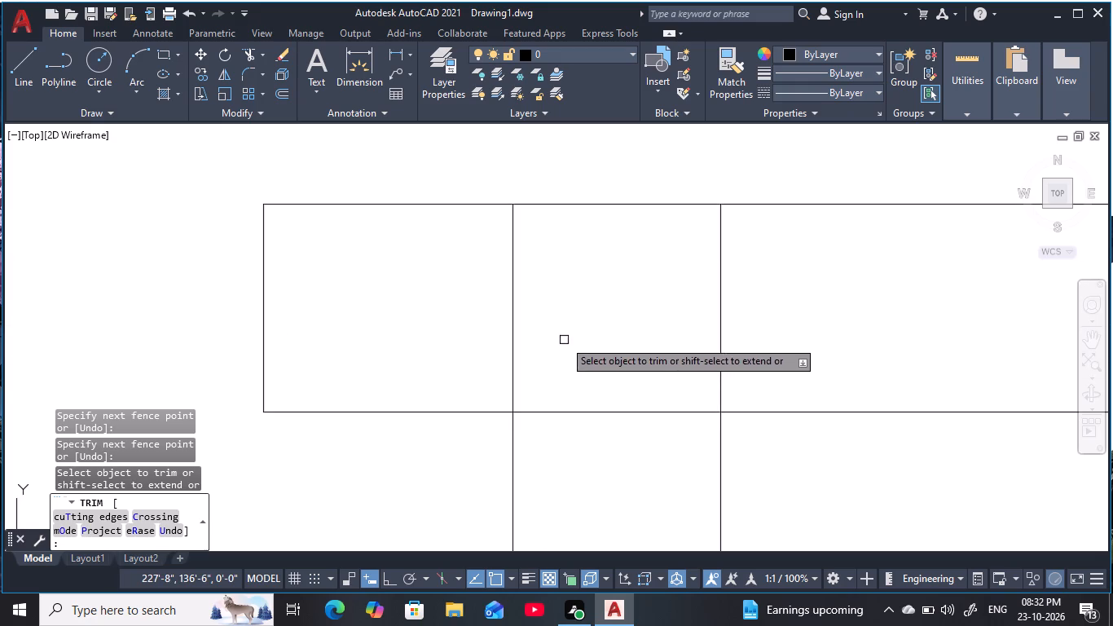
left_click(564, 340)
left_click(474, 338)
left_click_drag(635, 346, 644, 350)
left_click(774, 341)
left_click_drag(675, 367, 672, 385)
left_click_drag(654, 428, 639, 443)
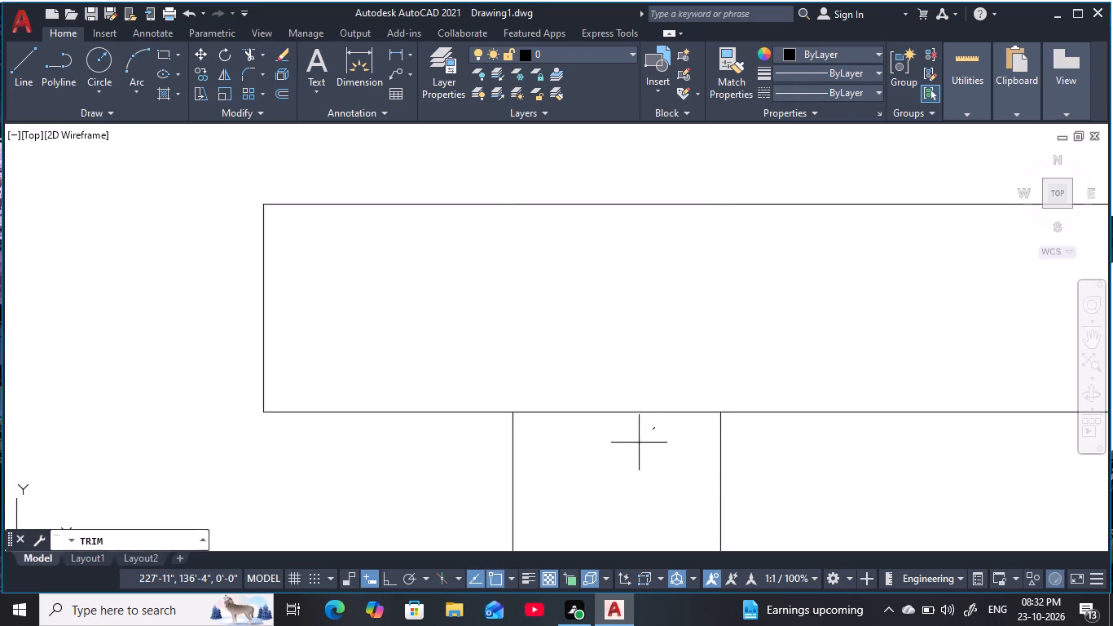
left_click_drag(639, 443, 639, 443)
left_click(638, 415)
Trim the overlapping lines where the western door-jamb stub joins the corridor's lower wall.
scroll(634, 406, "down", 6)
middle_click_drag(637, 400, 779, 356)
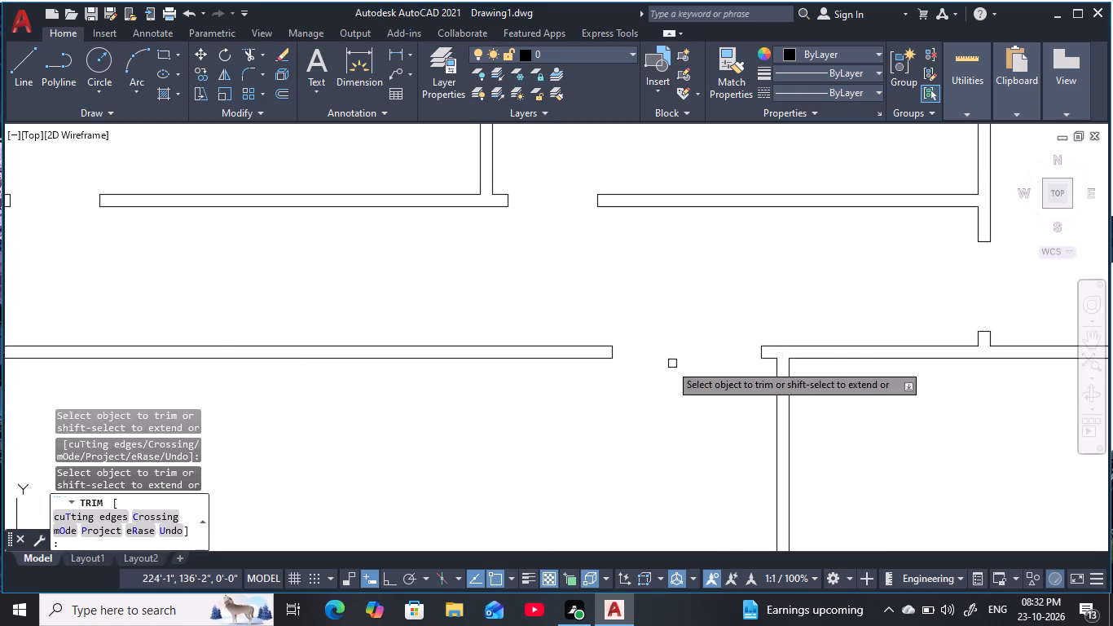
scroll(637, 373, "down", 3)
scroll(446, 365, "up", 7)
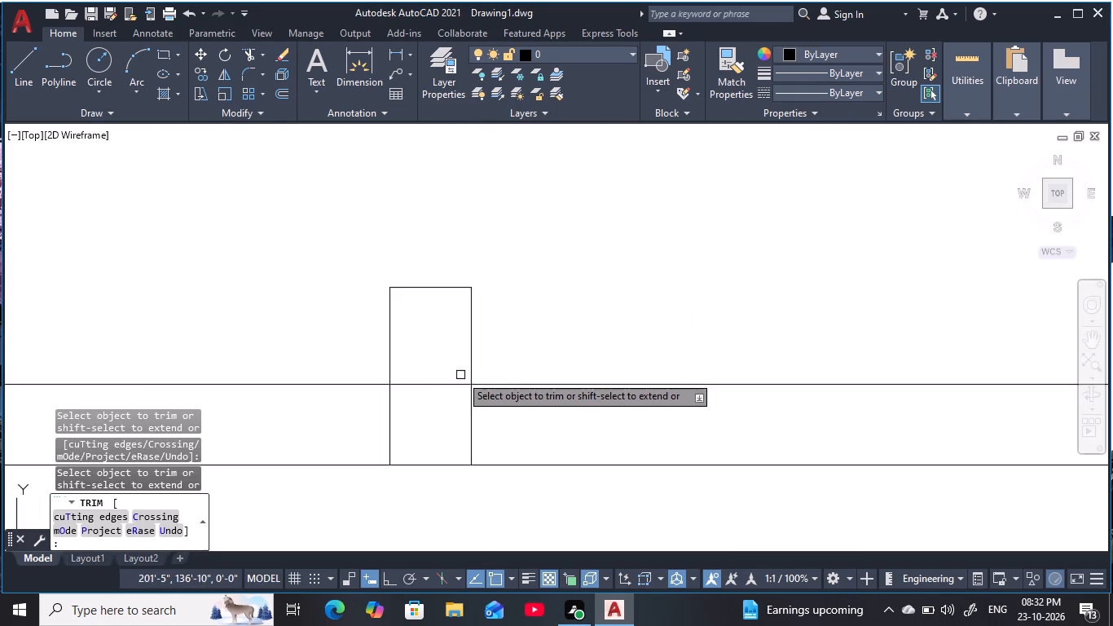
left_click(455, 385)
left_click(394, 425)
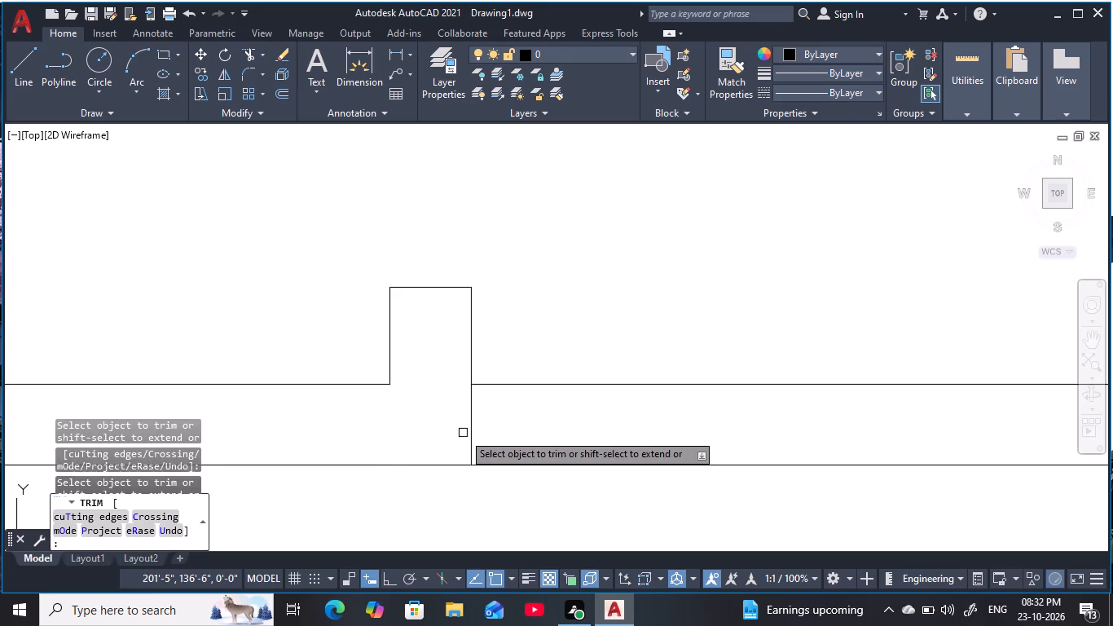
left_click(469, 432)
Trim the overlapping lines where the small western room's partition meets the corridor's lower wall.
scroll(459, 427, "down", 3)
middle_click_drag(459, 427, 927, 303)
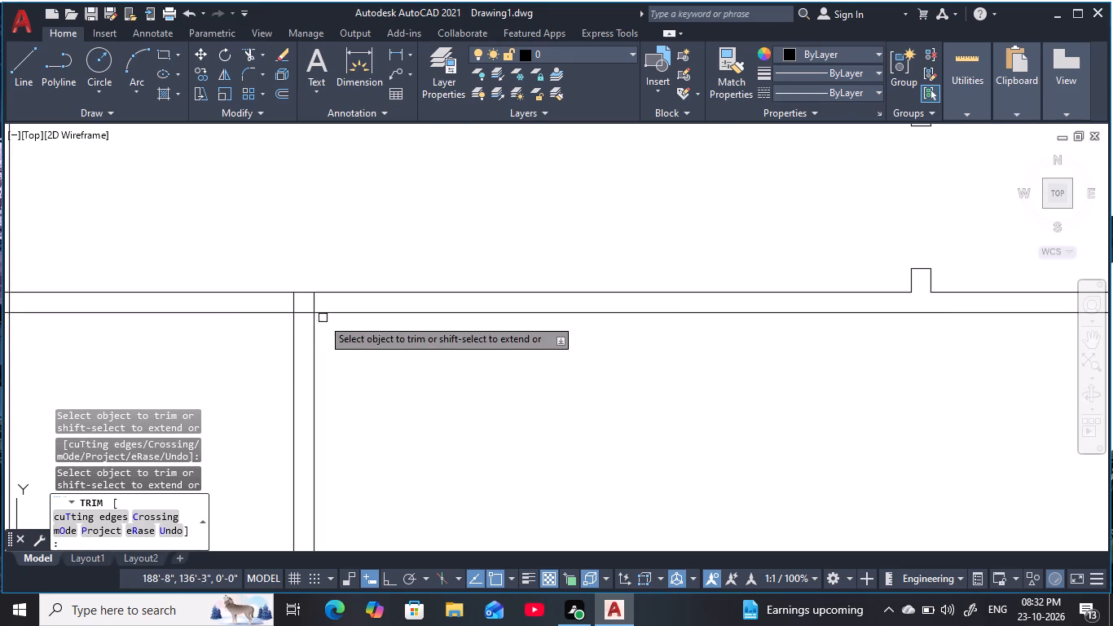
scroll(302, 306, "up", 4)
left_click_drag(416, 289, 253, 305)
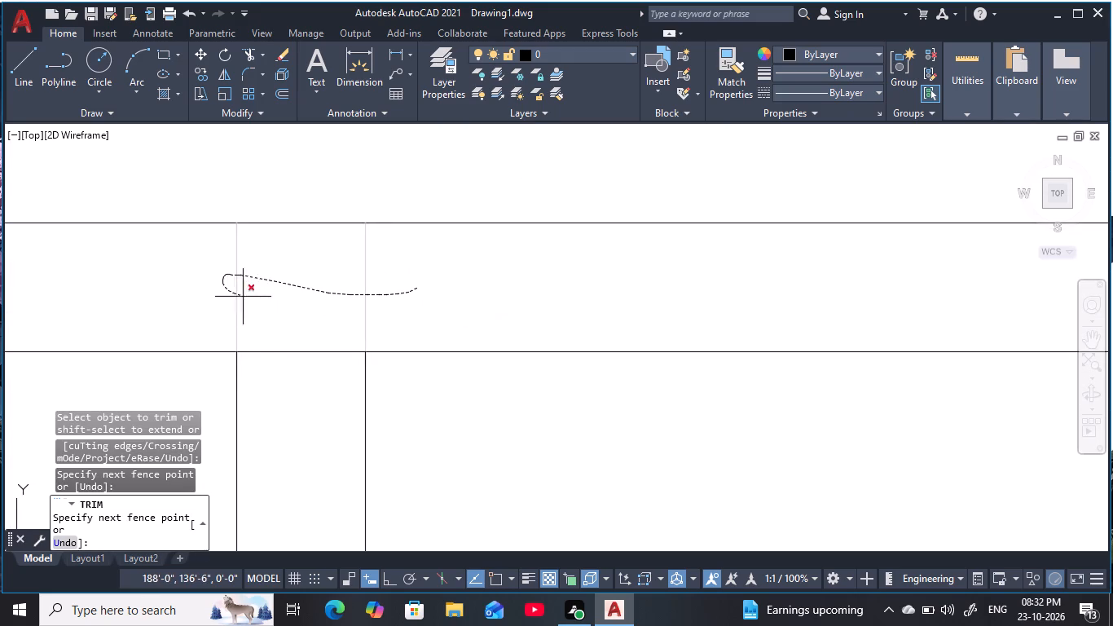
left_click_drag(253, 305, 274, 368)
Trim the overlapping lines where the corridor's lower wall meets the western outer wall.
scroll(275, 368, "down", 5)
middle_click_drag(277, 368, 617, 335)
scroll(407, 318, "up", 3)
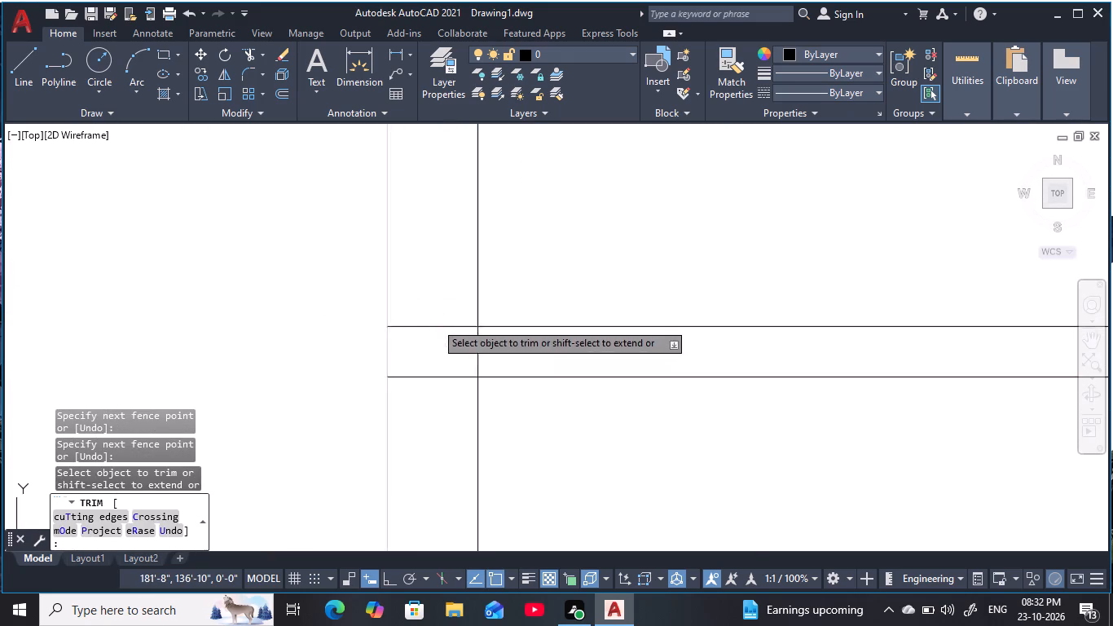
scroll(436, 322, "up", 2)
left_click_drag(442, 320, 452, 492)
Trim the overlapping lines where the small western room's partition meets the horizontal wall beneath it.
scroll(499, 473, "down", 6)
middle_click_drag(498, 437, 497, 408)
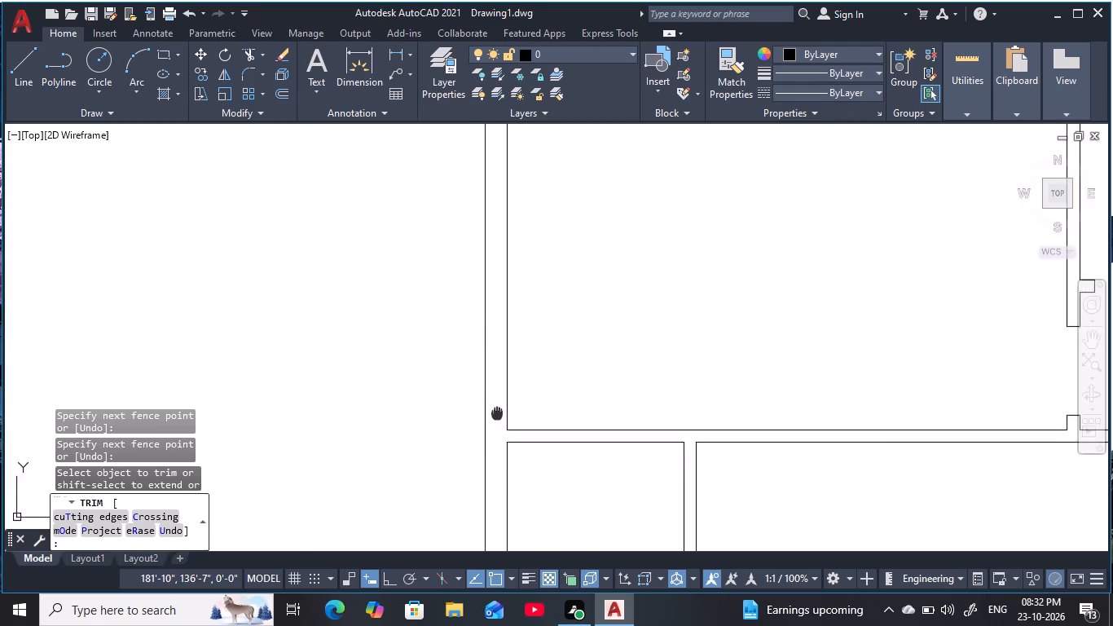
middle_click_drag(497, 408, 511, 254)
scroll(554, 280, "down", 3)
scroll(644, 393, "up", 5)
left_click_drag(596, 398, 591, 397)
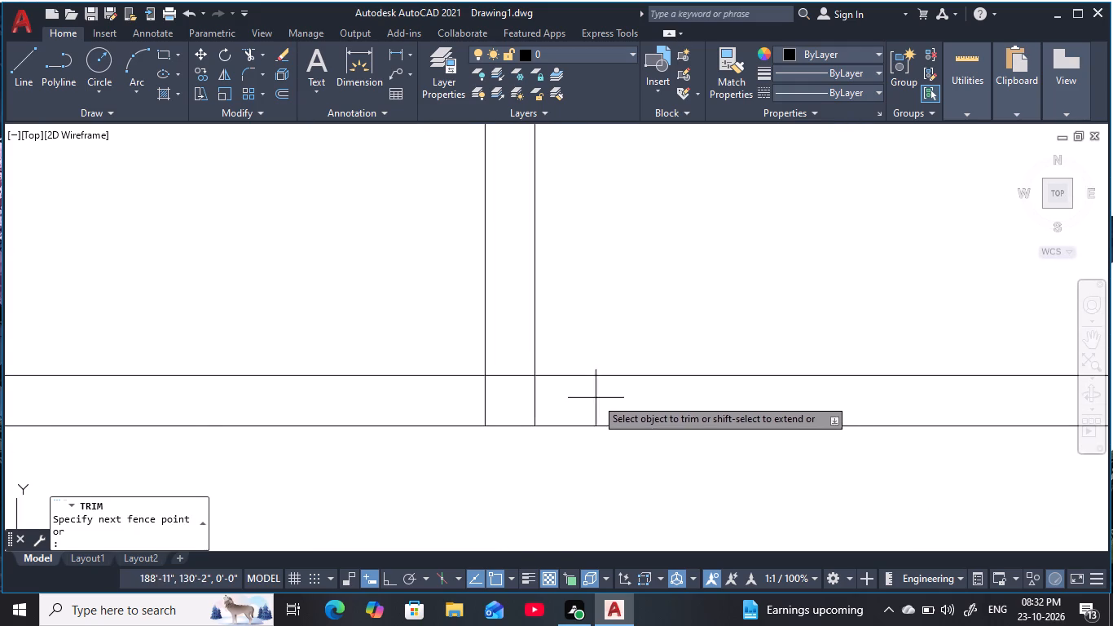
left_click_drag(591, 397, 512, 361)
Trim the overlapping lines where the small western room's bottom wall meets the western outer wall.
scroll(428, 394, "down", 3)
middle_click_drag(426, 395, 838, 333)
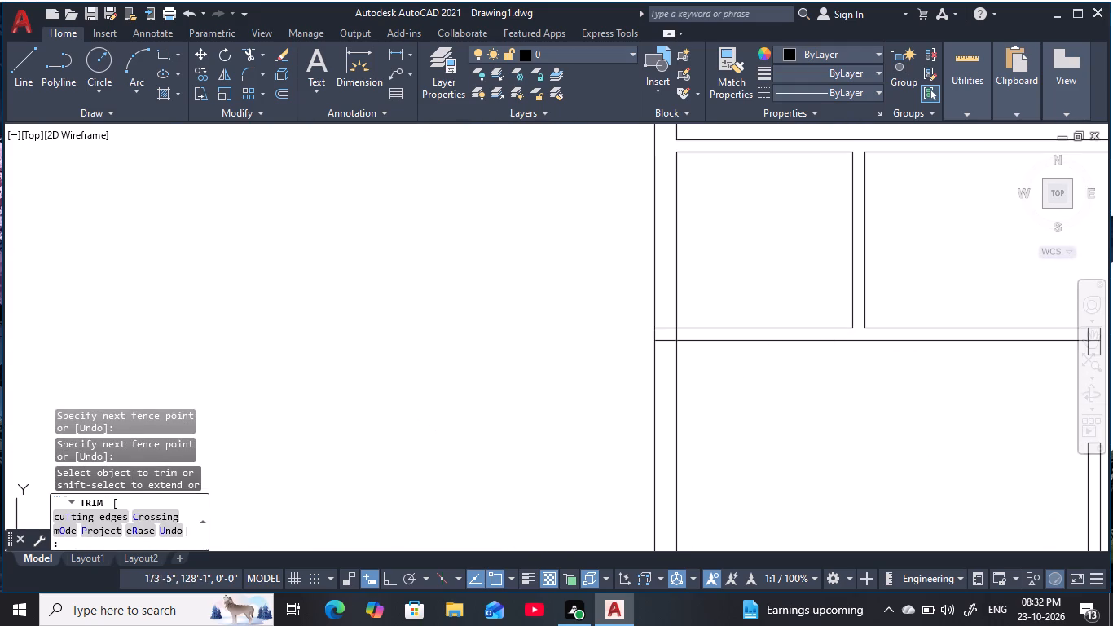
scroll(671, 337, "up", 4)
left_click_drag(670, 277, 654, 390)
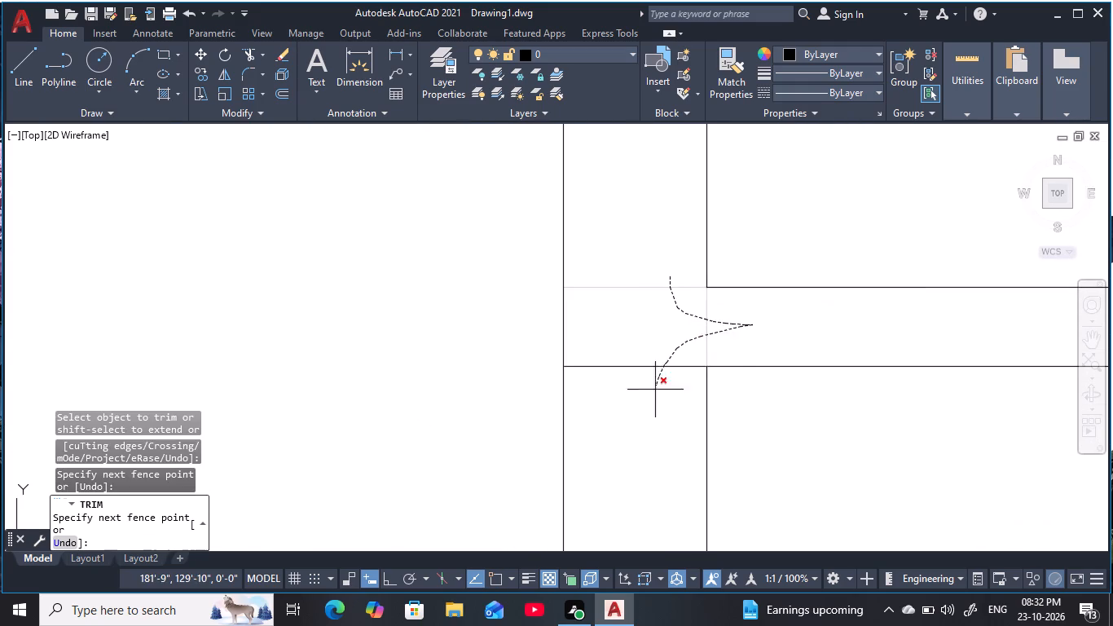
left_click_drag(654, 390, 653, 395)
Trim the overlapping lines at the southwestern room's northeast corner, where its upper wall meets the door-jamb stub.
scroll(671, 397, "down", 5)
middle_click_drag(687, 402, 394, 354)
scroll(649, 351, "up", 6)
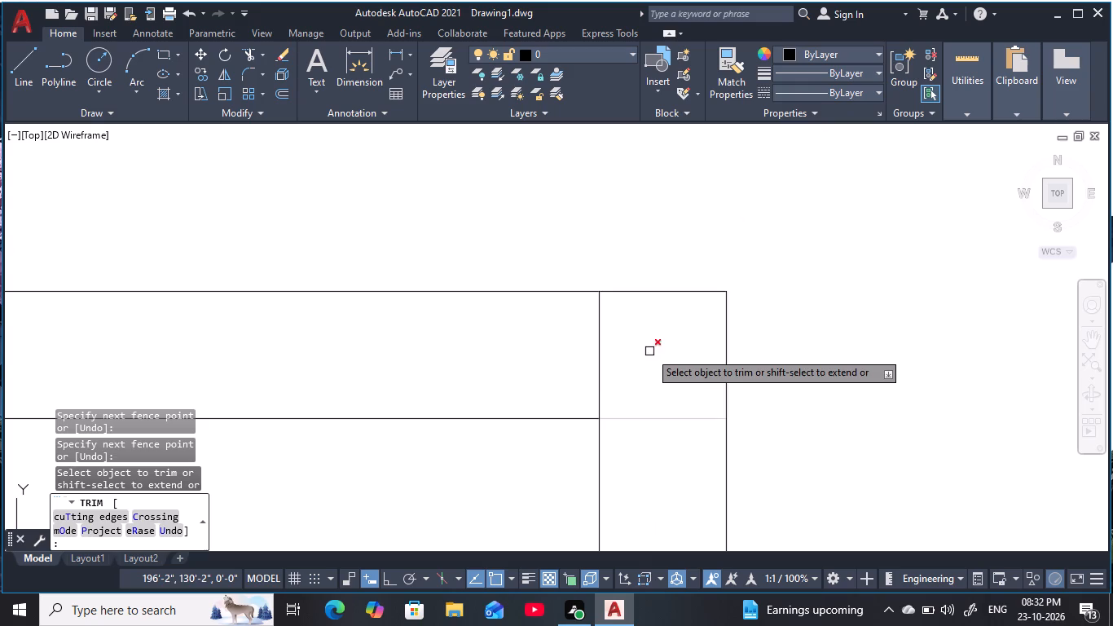
left_click_drag(581, 364, 665, 431)
Trim the overlapping lines where the southwestern room's eastern partition meets the southern outer wall.
scroll(665, 432, "down", 8)
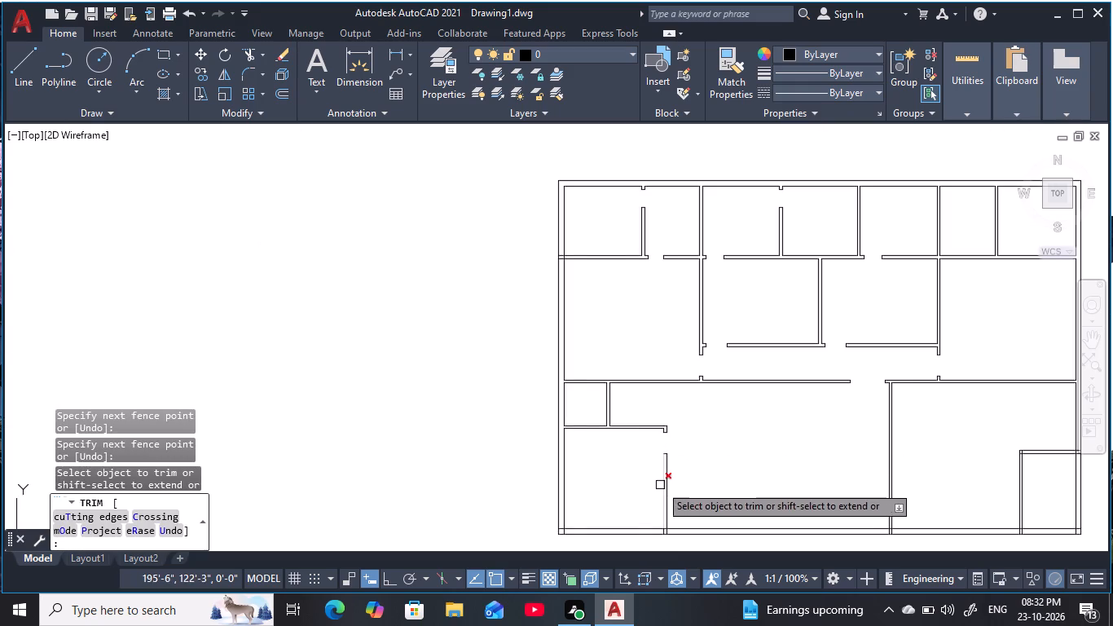
middle_click_drag(662, 479, 622, 318)
scroll(618, 379, "up", 7)
left_click_drag(785, 287, 781, 287)
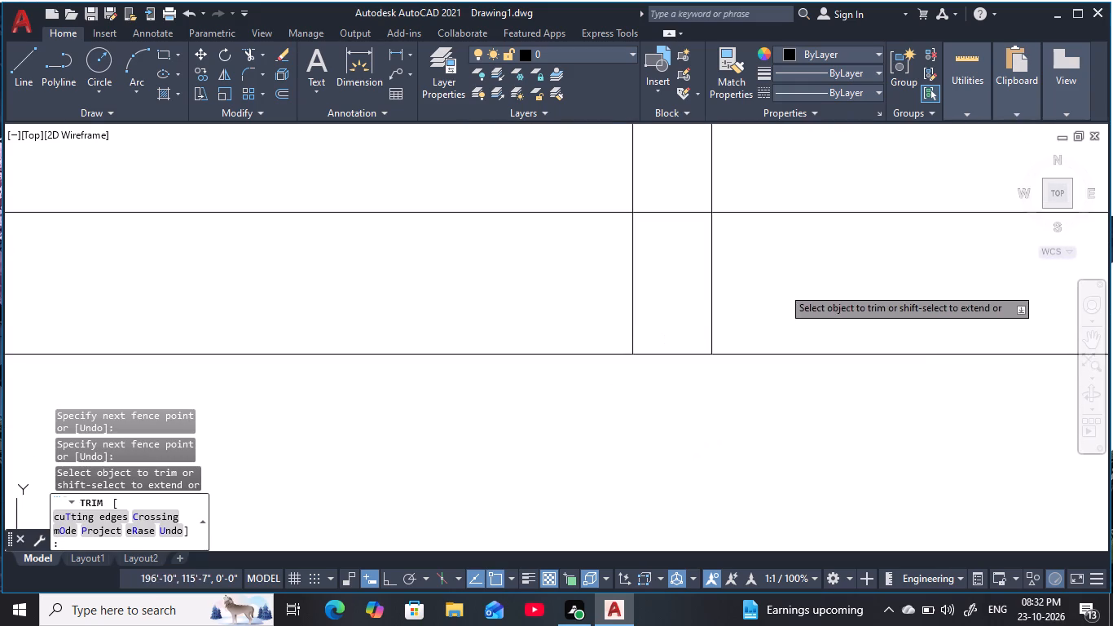
left_click_drag(781, 287, 676, 207)
Trim the overlapping inner wall lines at the southwest corner of the outer walls.
scroll(577, 298, "down", 6)
middle_click_drag(548, 315, 753, 310)
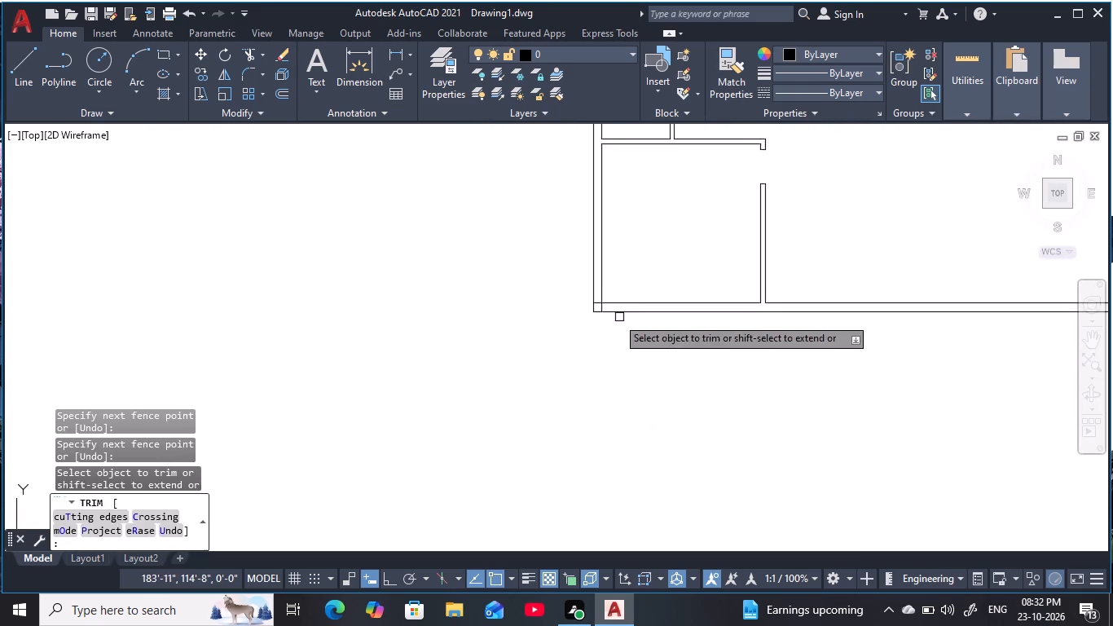
scroll(604, 312, "up", 7)
middle_click_drag(533, 213, 550, 281)
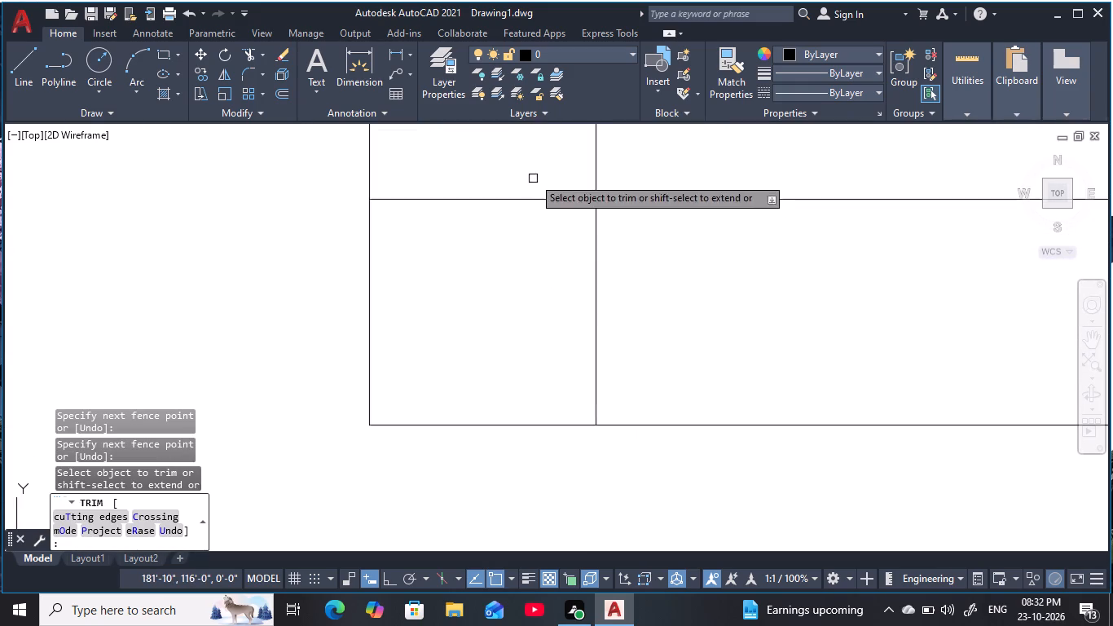
left_click_drag(529, 173, 640, 280)
Trim the overlapping lines where the southeastern room's long vertical wall meets the southern outer wall.
scroll(656, 275, "down", 9)
middle_click_drag(806, 284, 526, 285)
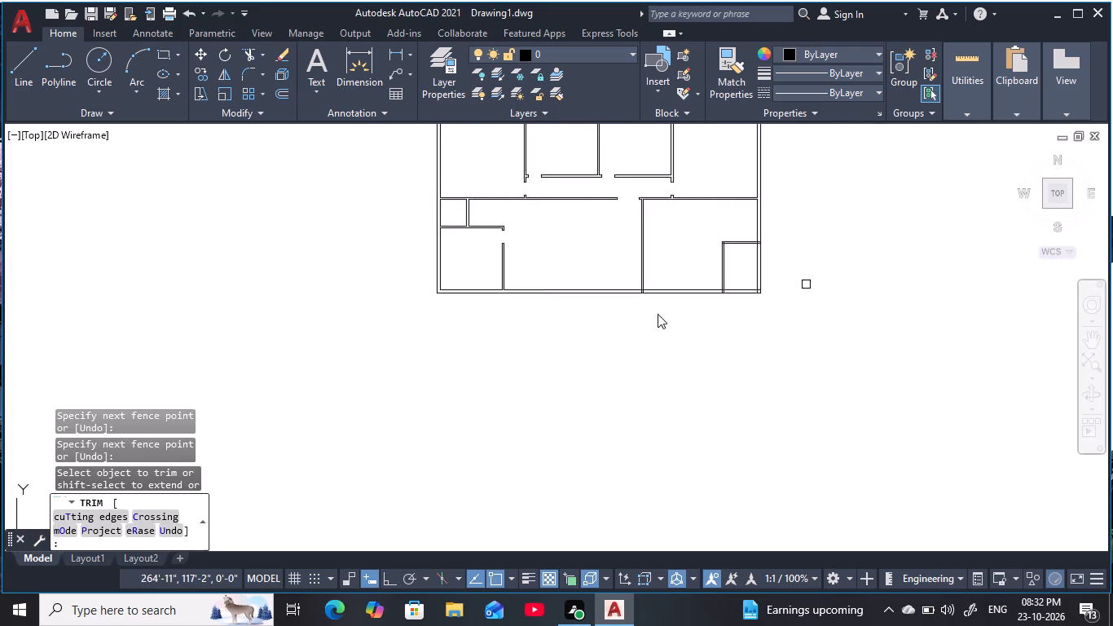
scroll(650, 289, "up", 6)
left_click_drag(626, 265, 577, 231)
Trim the overlapping lines where the small southeast corner room's western wall meets the southern outer wall.
scroll(565, 277, "down", 6)
scroll(701, 280, "up", 6)
left_click_drag(708, 278, 573, 284)
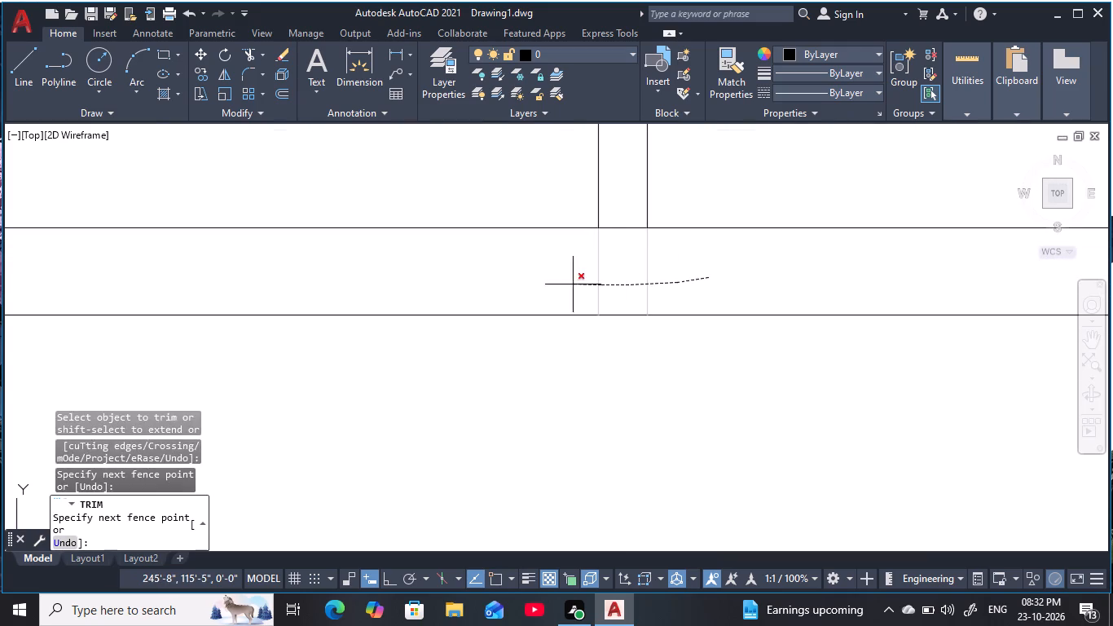
left_click_drag(573, 284, 622, 220)
Trim the overlapping inner wall lines at the southeast corner of the outer walls.
scroll(608, 263, "down", 6)
middle_click_drag(609, 271, 495, 321)
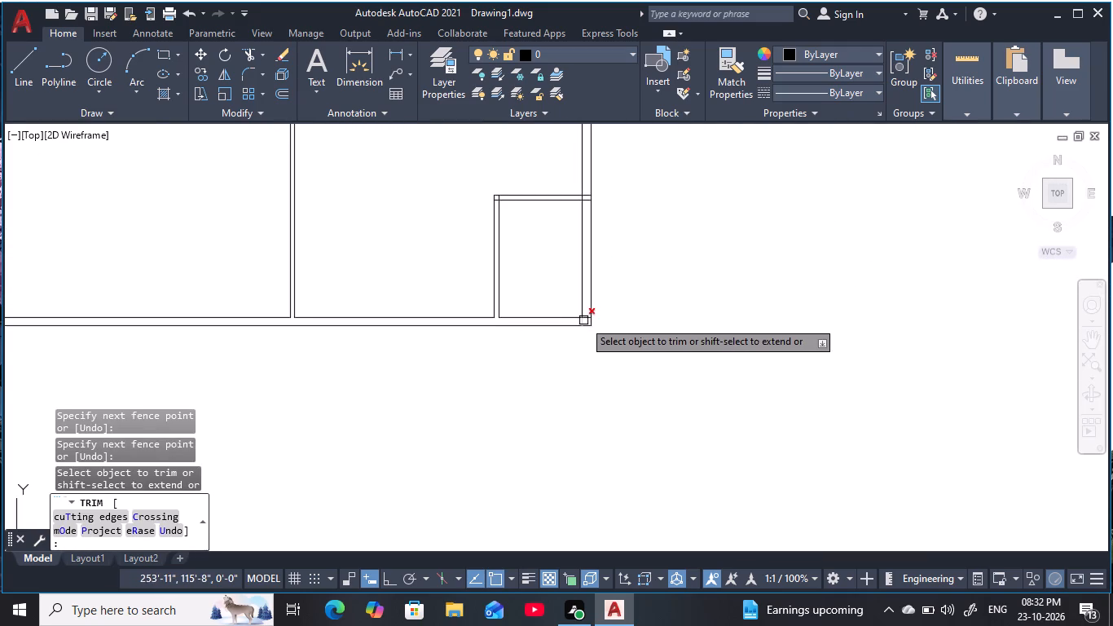
scroll(583, 320, "up", 6)
left_click_drag(639, 275, 538, 355)
Trim the overlapping lines where the small southeast corner room's upper wall meets the eastern outer wall.
scroll(519, 320, "down", 8)
middle_click_drag(460, 252, 520, 427)
scroll(579, 324, "up", 4)
middle_click_drag(521, 373, 565, 305)
scroll(559, 313, "up", 3)
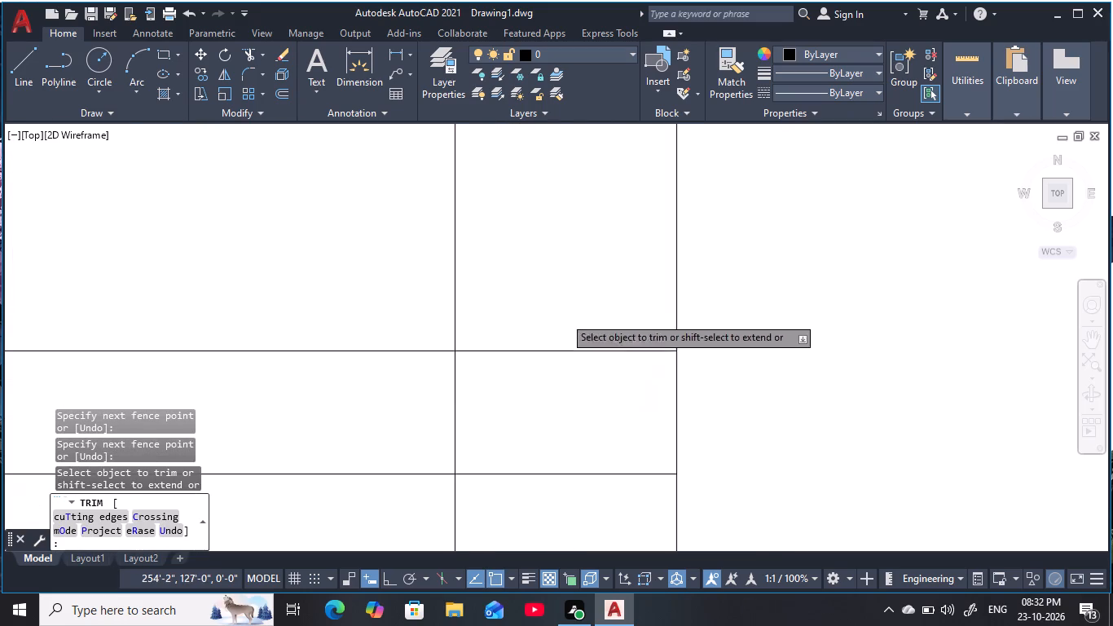
left_click_drag(570, 331, 387, 430)
left_click_drag(430, 416, 515, 482)
Trim the overlapping inner lines at the small southeast corner room's northwest corner and end the Trim command.
scroll(505, 471, "down", 5)
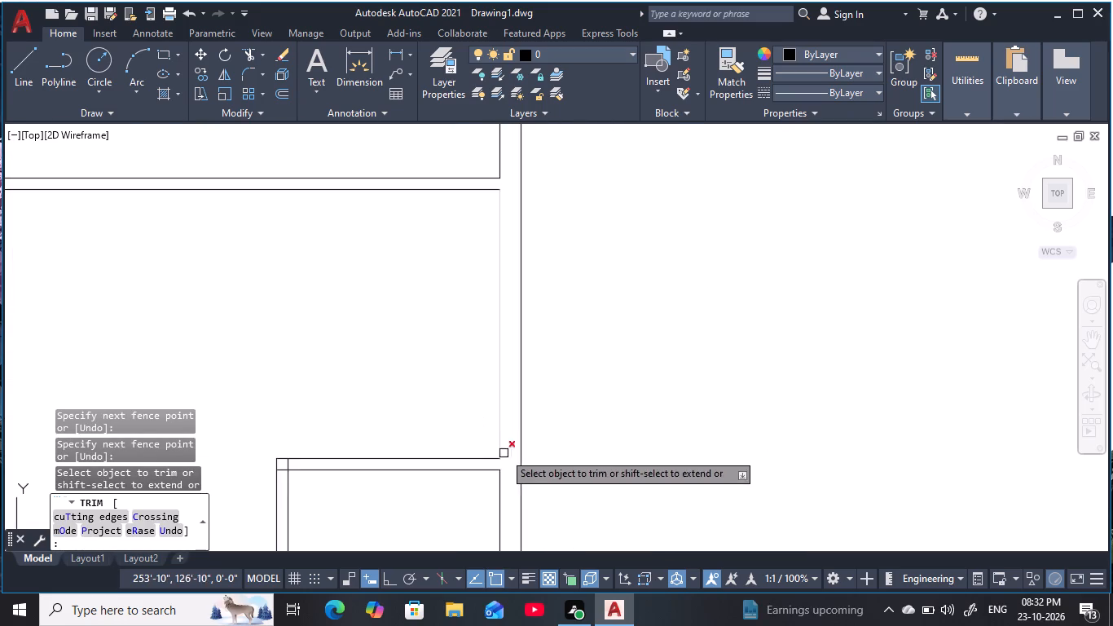
middle_click_drag(505, 449, 736, 323)
scroll(513, 343, "up", 5)
left_click_drag(596, 320, 519, 334)
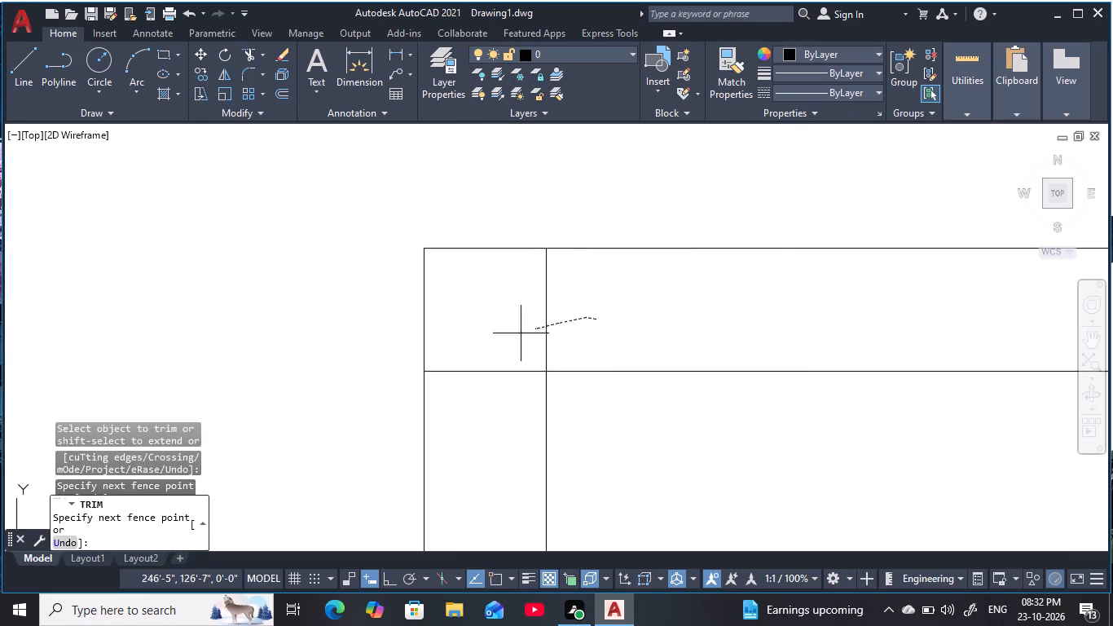
left_click_drag(519, 334, 494, 374)
scroll(513, 369, "down", 7)
middle_click_drag(592, 332, 488, 404)
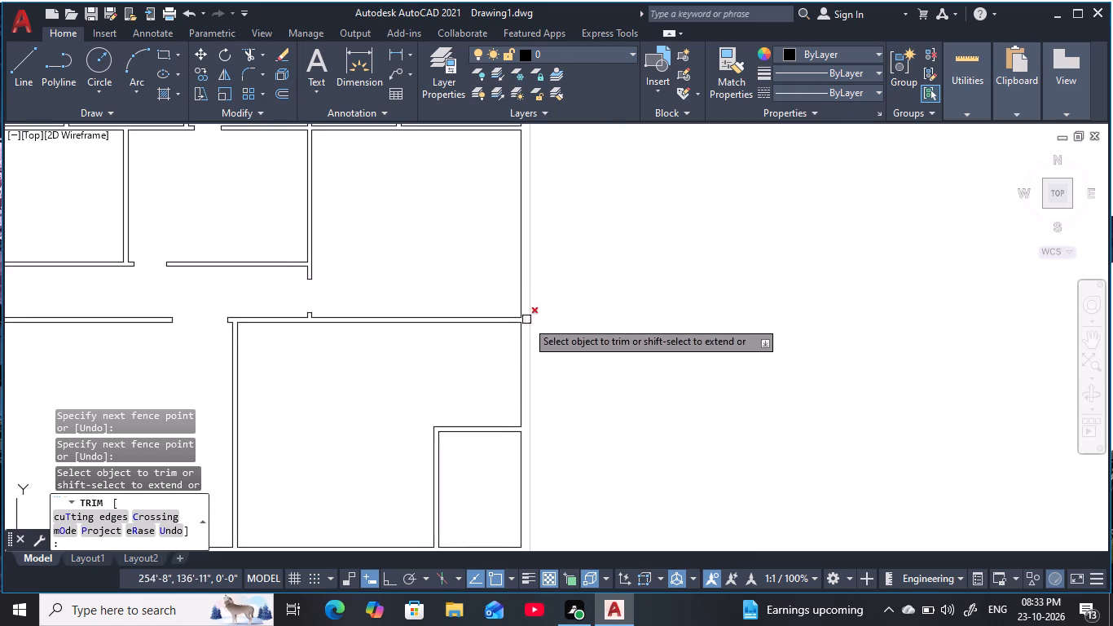
scroll(385, 365, "down", 2)
middle_click_drag(443, 365, 596, 362)
key("Escape")
key("Escape")
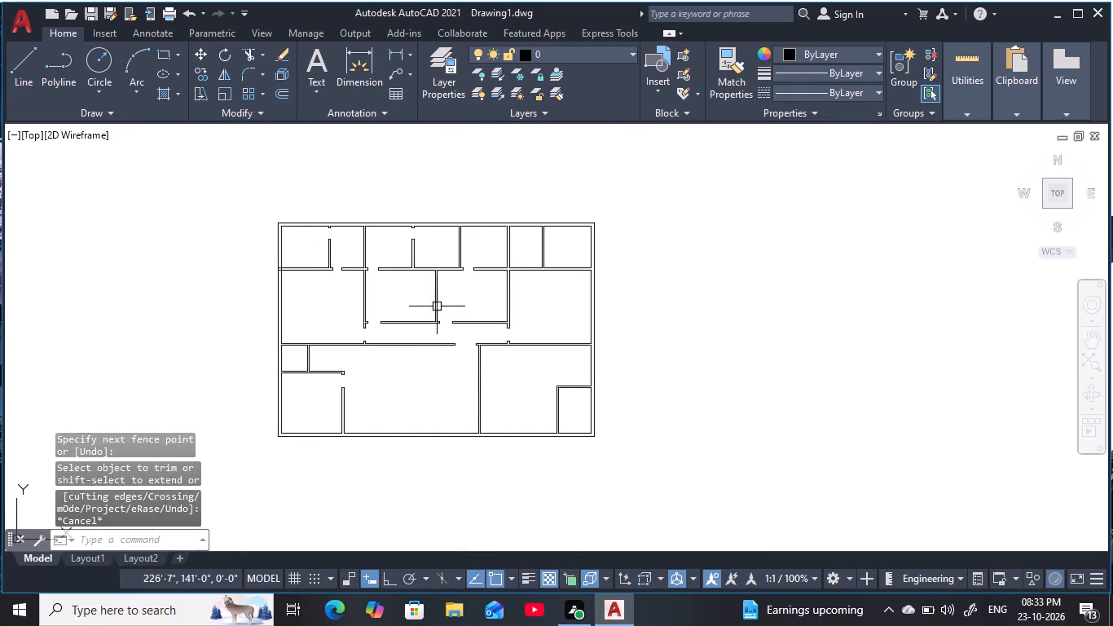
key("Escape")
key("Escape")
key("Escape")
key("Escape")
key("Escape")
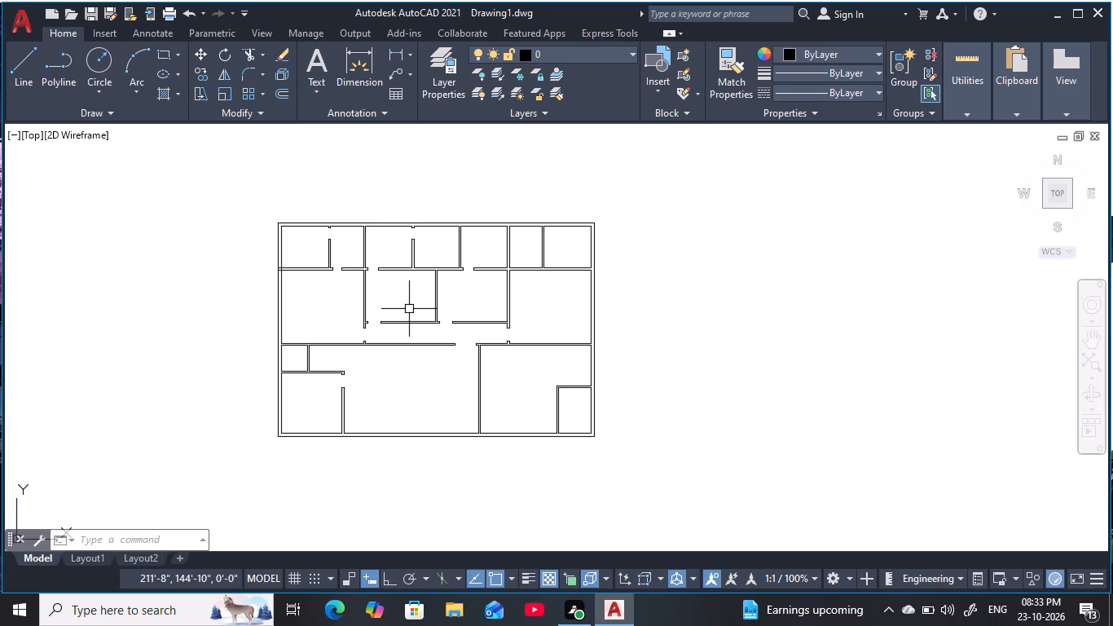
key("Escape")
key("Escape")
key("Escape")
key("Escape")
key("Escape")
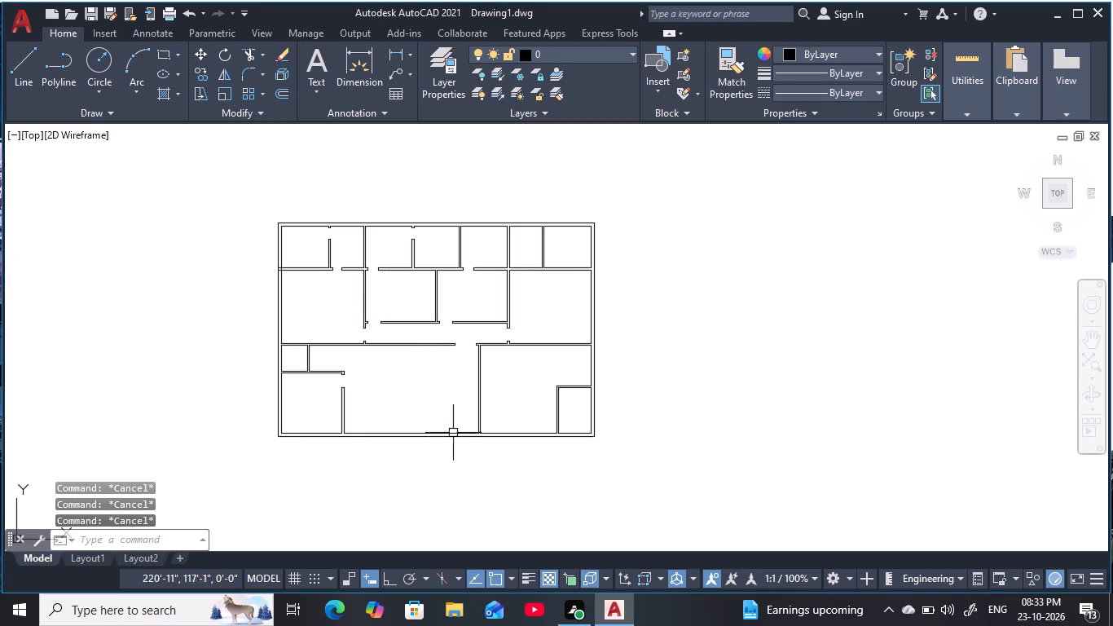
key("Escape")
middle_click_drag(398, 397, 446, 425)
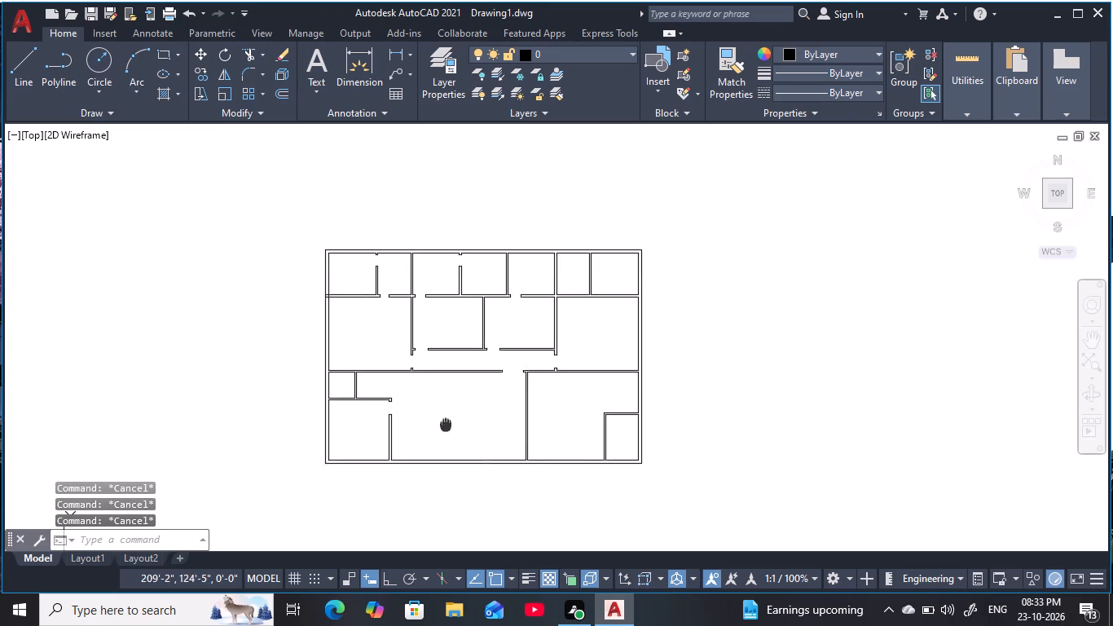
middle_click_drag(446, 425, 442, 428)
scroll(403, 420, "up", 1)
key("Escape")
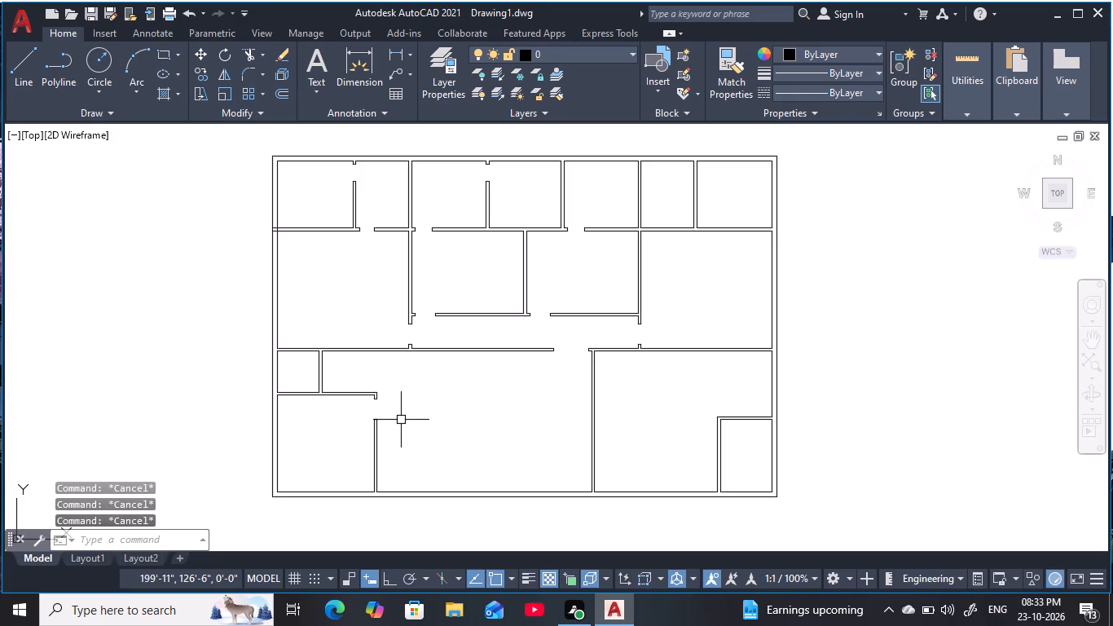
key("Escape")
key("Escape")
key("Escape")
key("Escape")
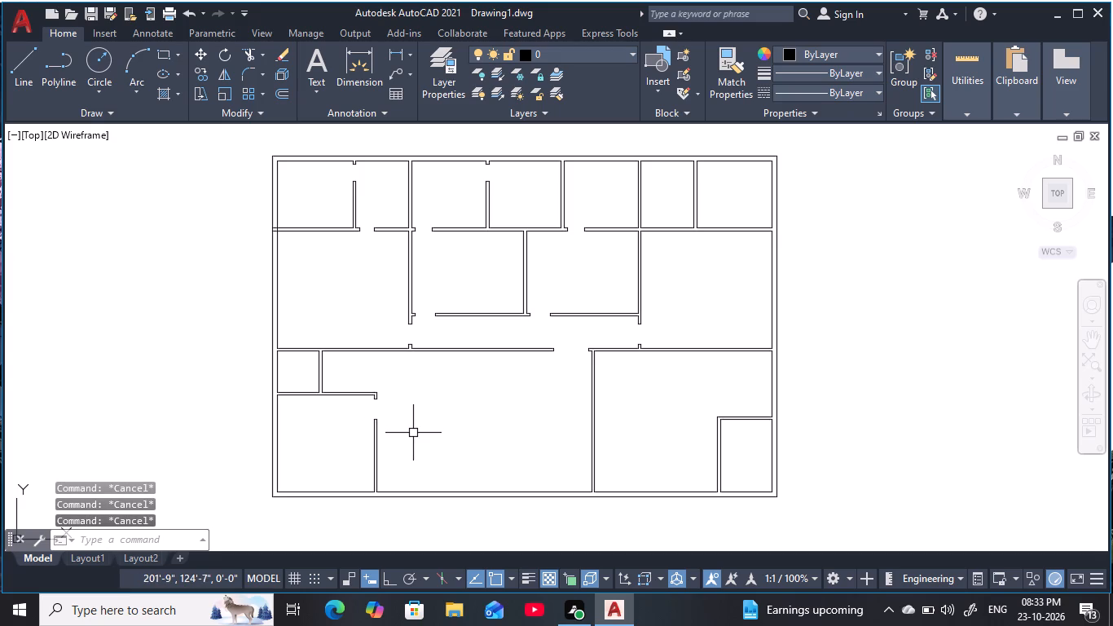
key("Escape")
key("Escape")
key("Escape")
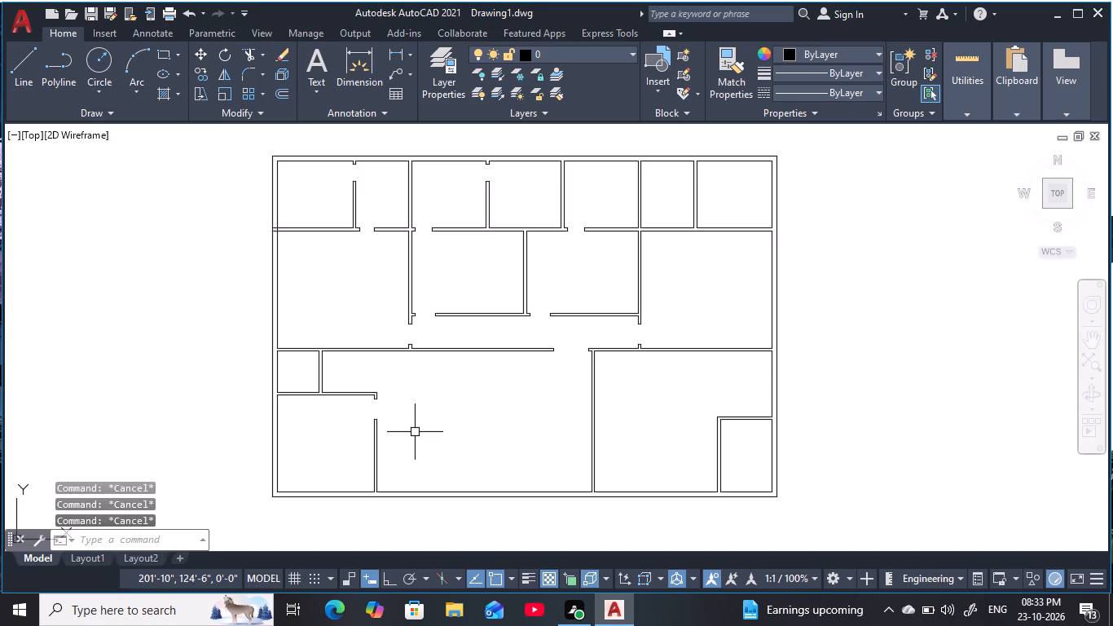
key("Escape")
Offset the inner line of the small western room's upper wall 6 inches down into the room.
scroll(420, 421, "up", 1)
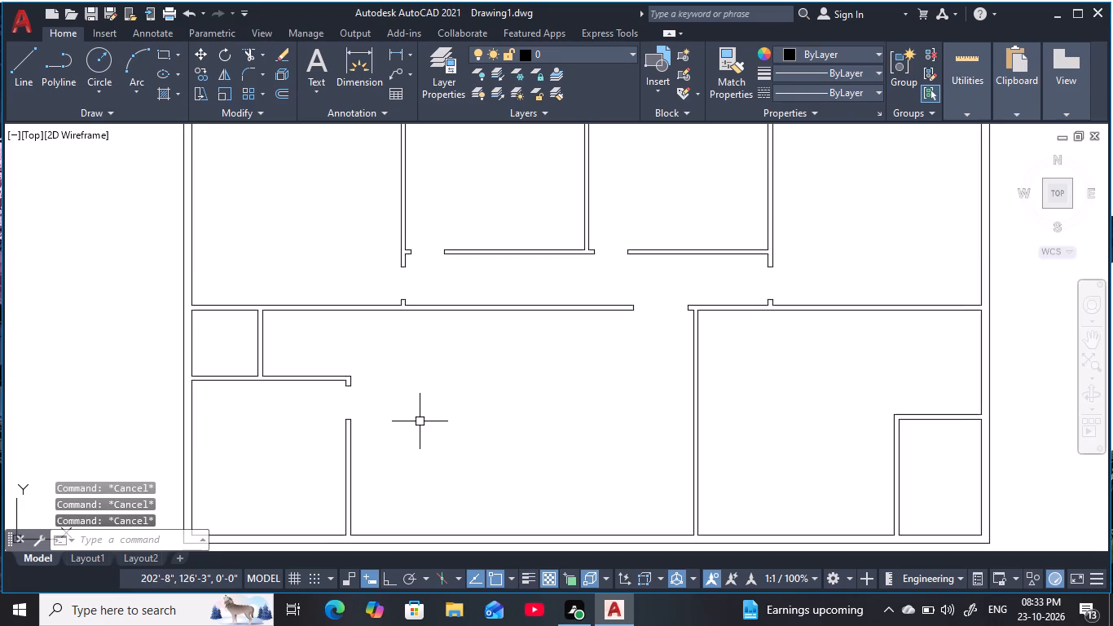
middle_click_drag(425, 428, 442, 483)
key("Escape")
key("Escape")
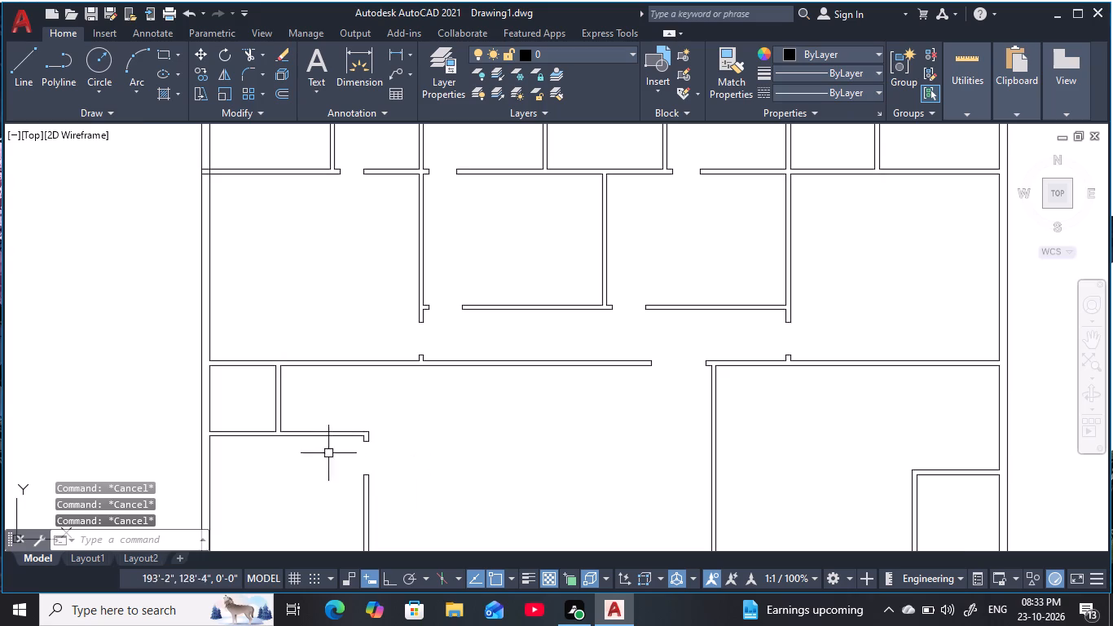
scroll(300, 416, "up", 2)
middle_click_drag(307, 403, 363, 424)
key("Escape")
key("o")
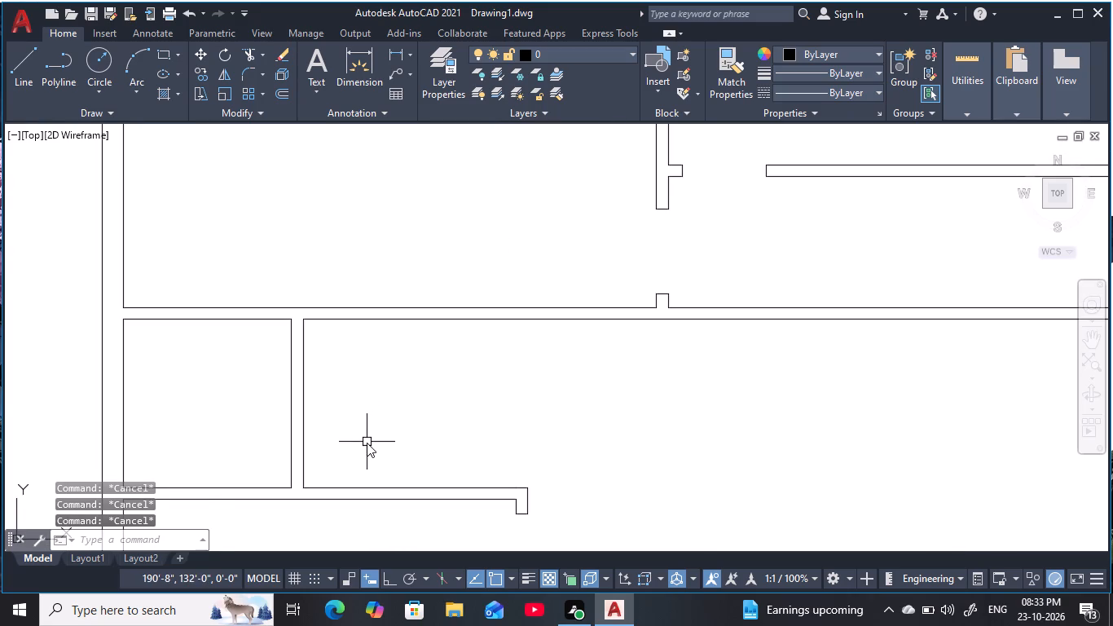
key("space")
type("6")
key("space")
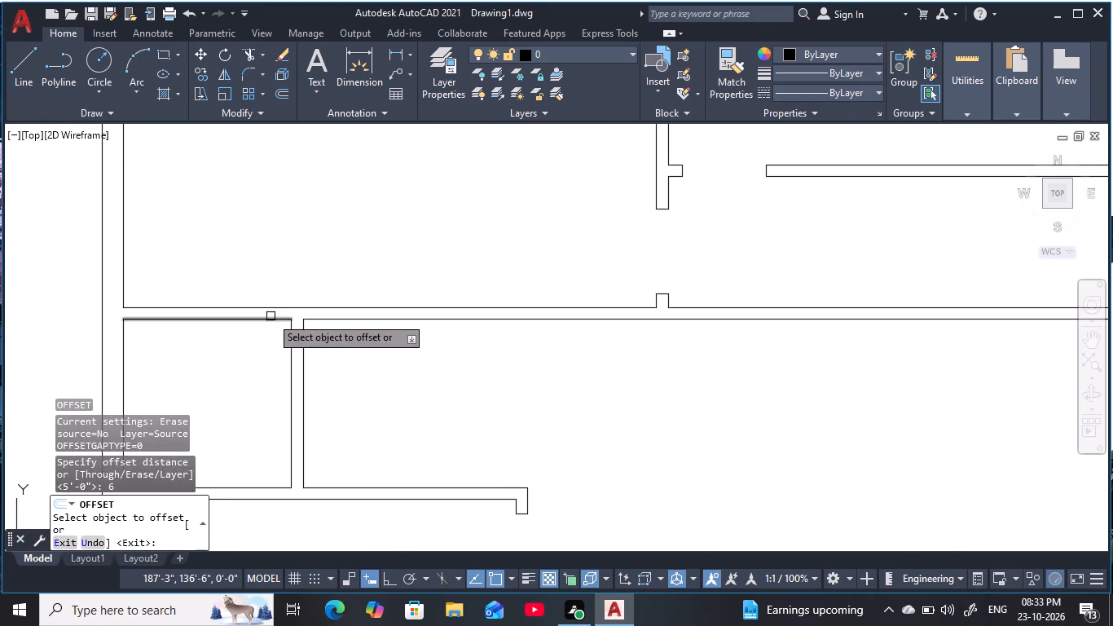
left_click(271, 316)
left_click(240, 421)
key("Escape")
key("Escape")
key("Escape")
Offset the new line in the small western room a further 2'6" down to mark the door width.
key("o")
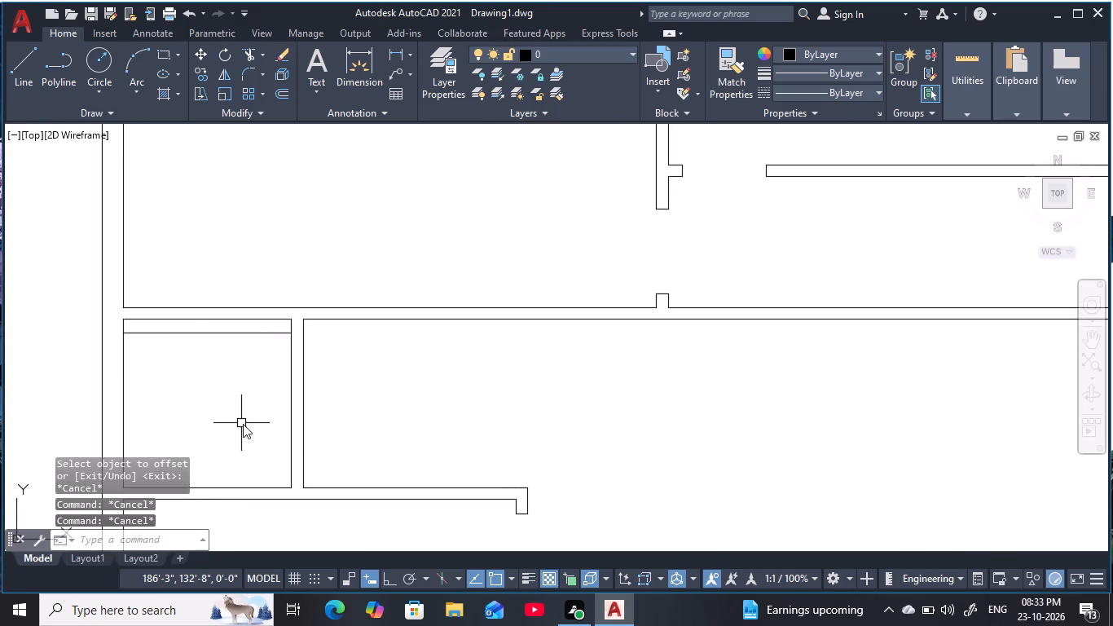
key("space")
key("2")
key("apostrophe")
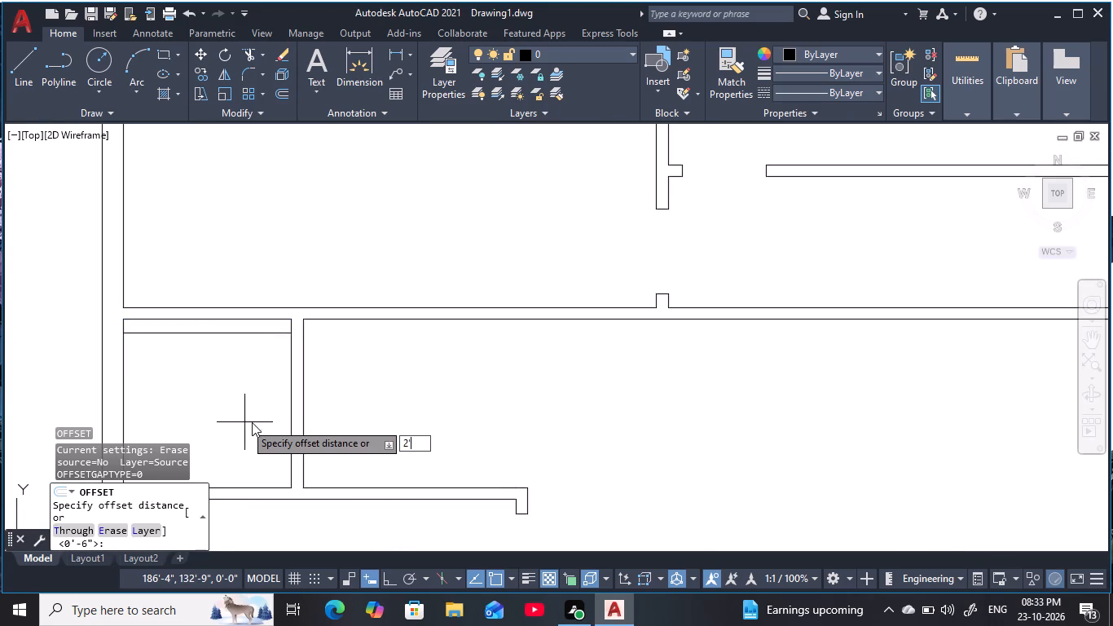
key("6")
key("space")
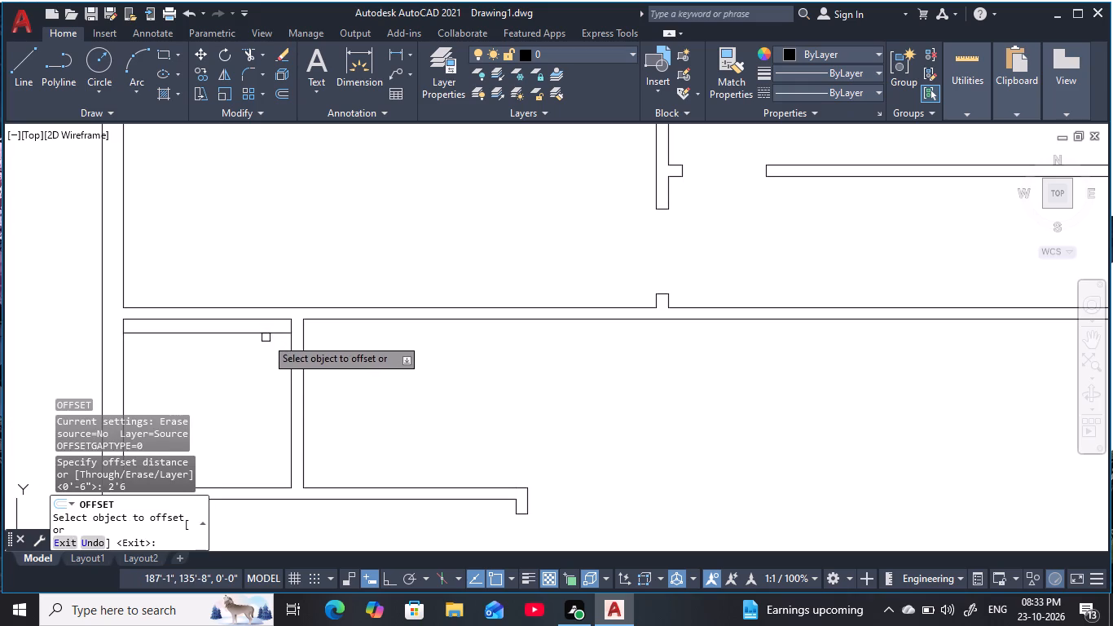
left_click(268, 335)
left_click(258, 448)
key("Escape")
key("Escape")
key("Escape")
Extend both offset lines across the thickness of the small western room's east wall.
type("exc")
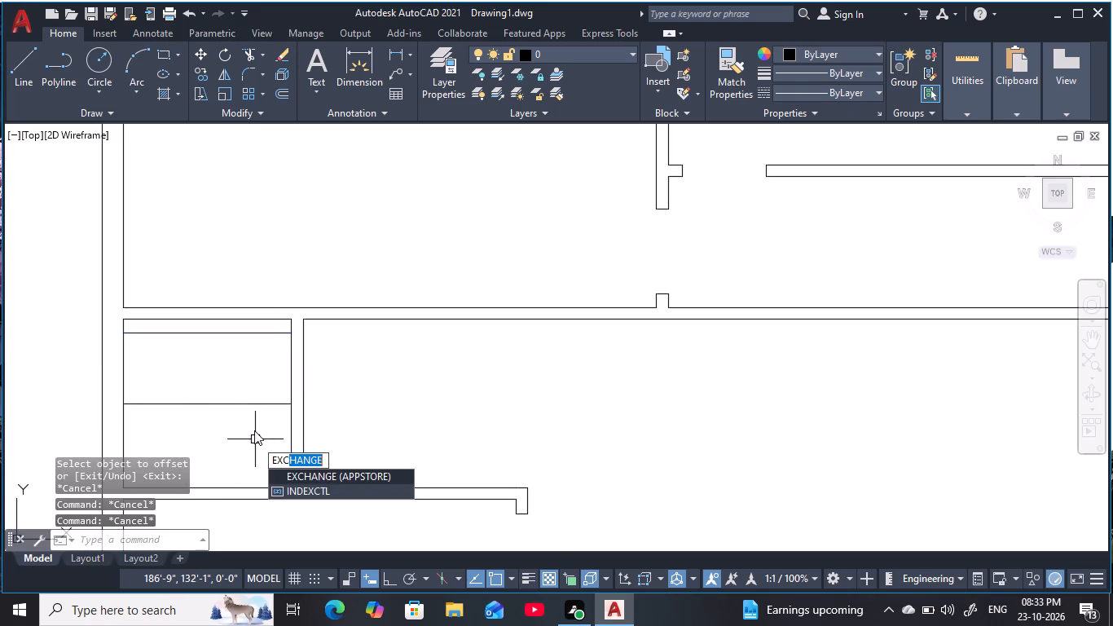
key("BackSpace")
key("space")
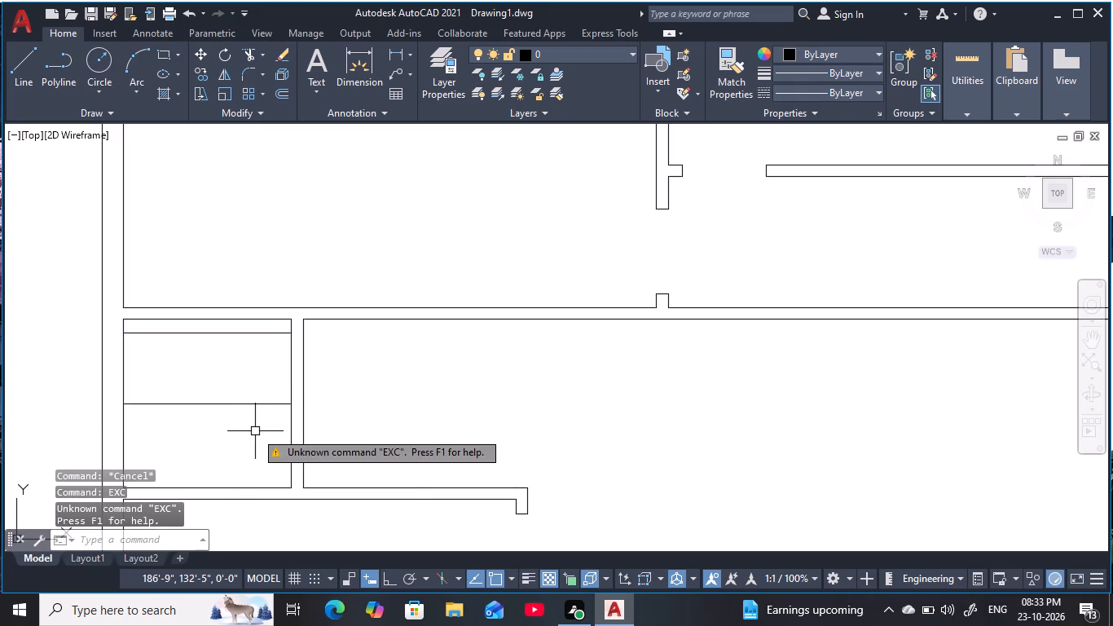
key("Escape")
key("Escape")
key("Escape")
type("ex")
key("space")
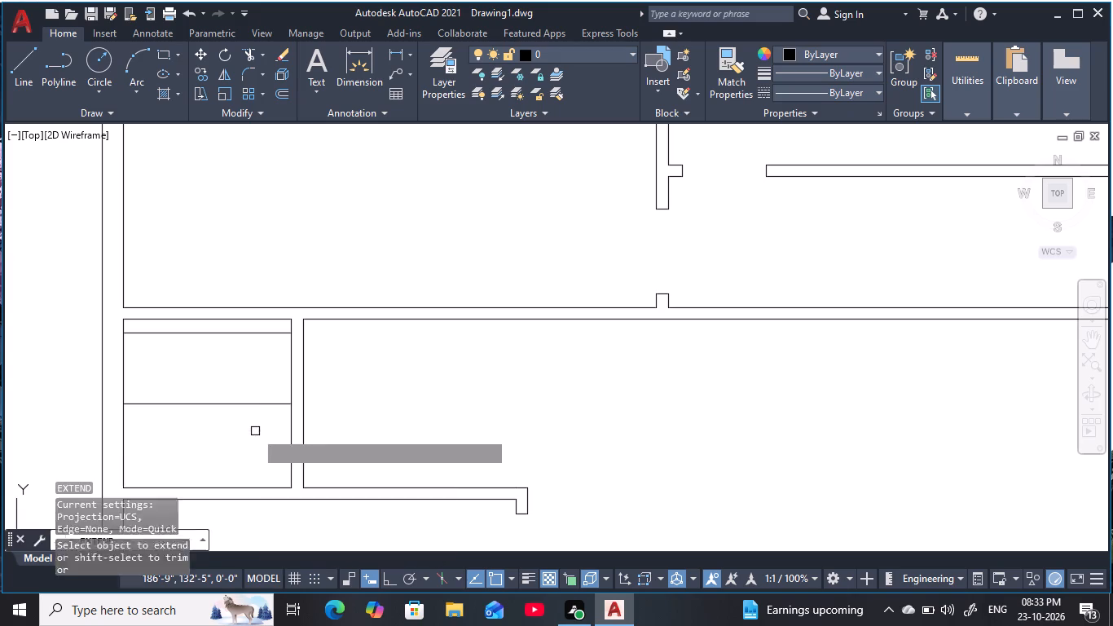
left_click(263, 334)
left_click(263, 403)
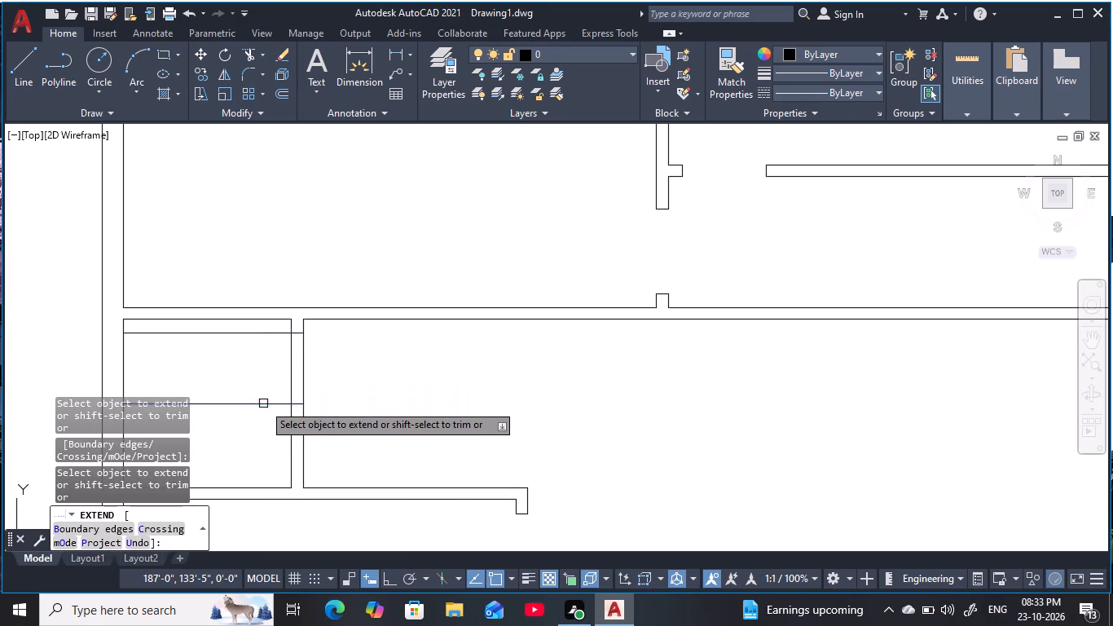
key("Escape")
key("Escape")
key("Escape")
key("Escape")
Trim the two guide lines and the wall lines between them to cut the door opening in the small western room's east wall.
key("t")
key("r")
key("space")
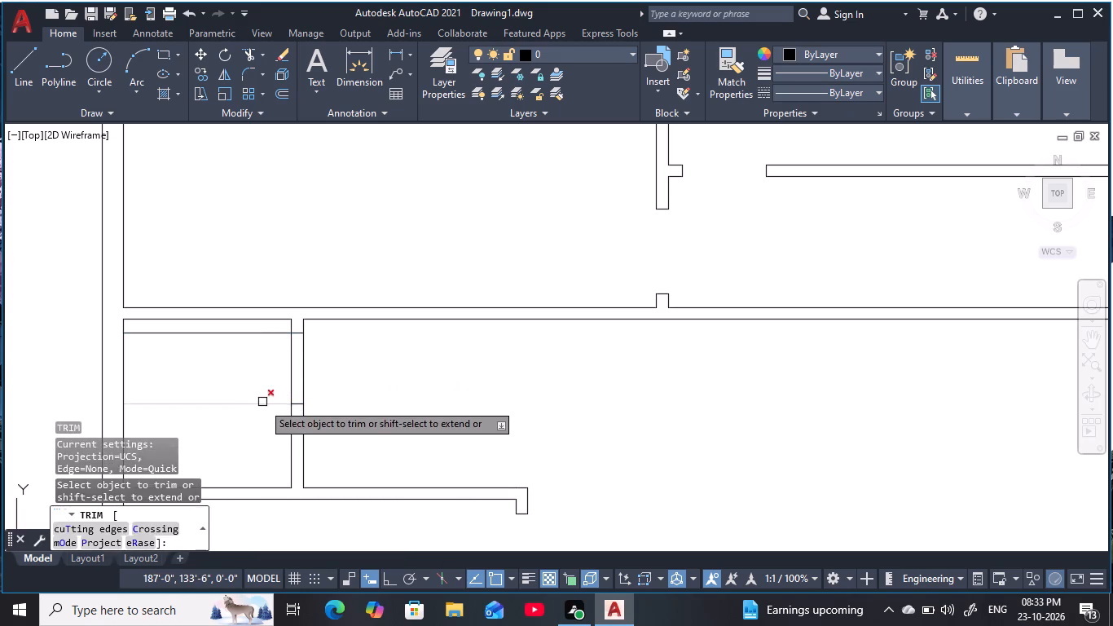
left_click(263, 406)
left_click(263, 336)
left_click(255, 373)
left_click(324, 373)
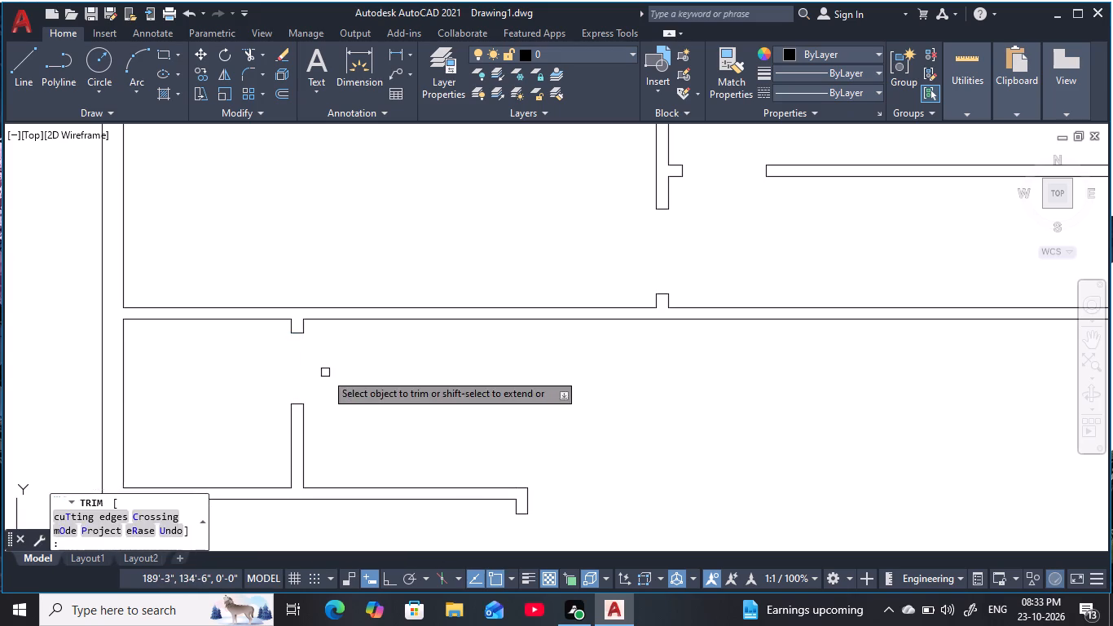
key("Escape")
key("Escape")
key("Escape")
middle_click_drag(394, 412, 352, 386)
key("Escape")
key("Escape")
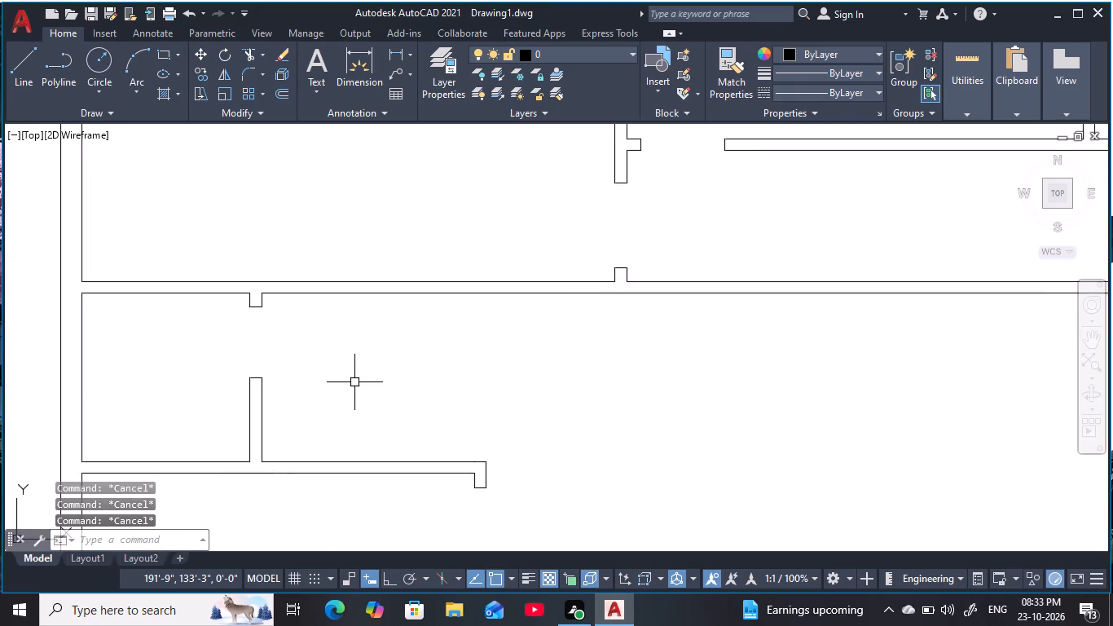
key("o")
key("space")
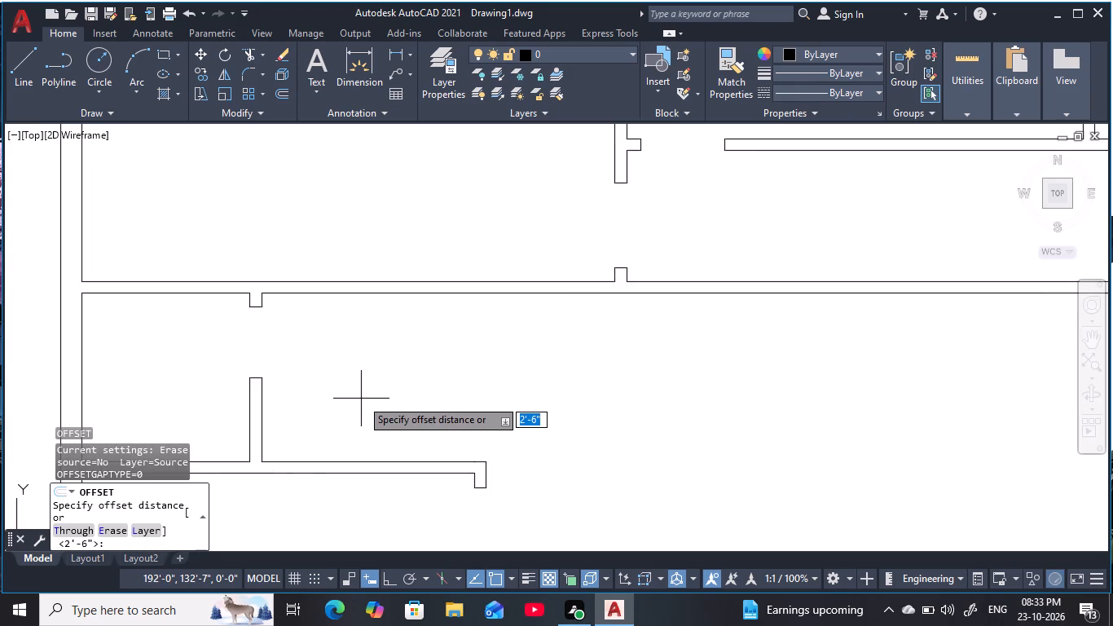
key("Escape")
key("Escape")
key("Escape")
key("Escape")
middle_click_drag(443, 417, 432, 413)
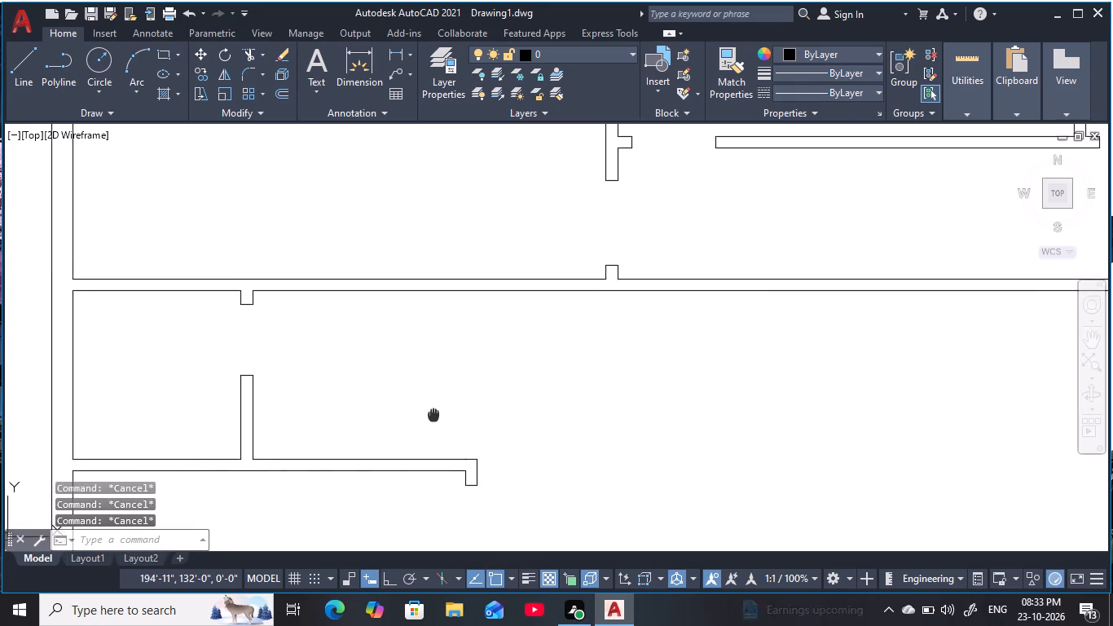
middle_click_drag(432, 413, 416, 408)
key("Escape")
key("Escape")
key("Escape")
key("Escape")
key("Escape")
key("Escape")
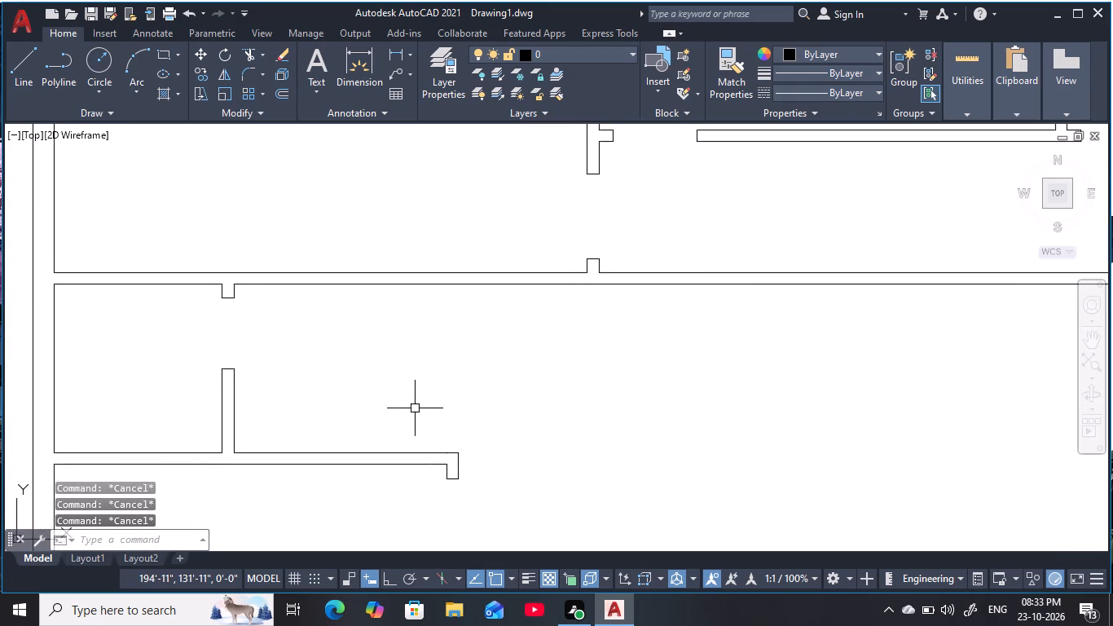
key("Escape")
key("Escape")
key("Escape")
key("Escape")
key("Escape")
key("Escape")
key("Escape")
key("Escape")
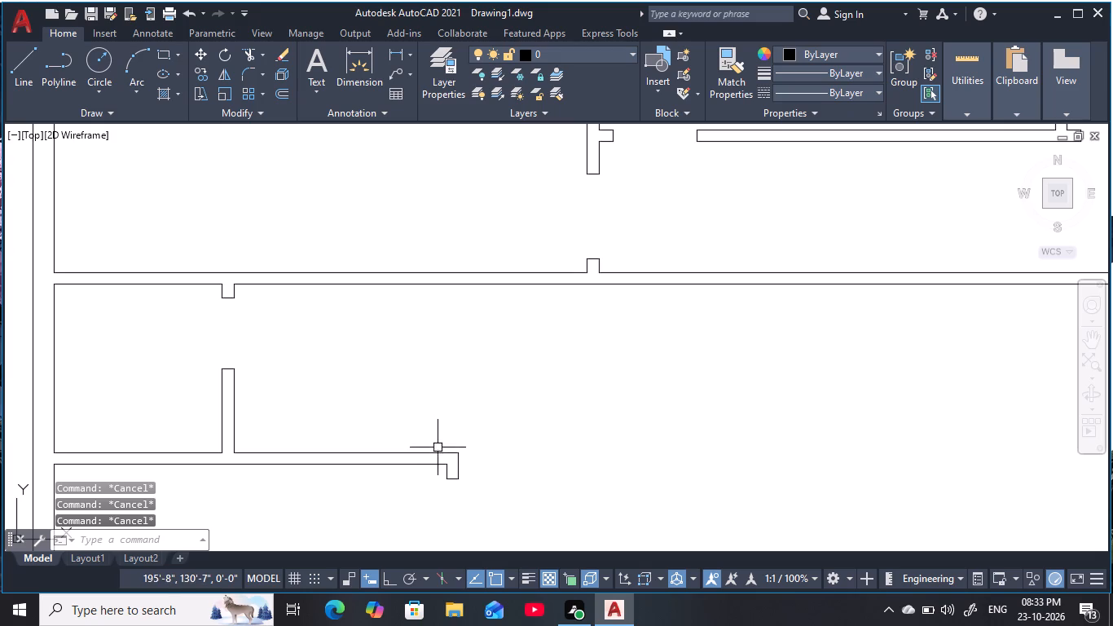
Turn Ortho on and draw a vertical line about 5'-6" up from the inner corner at the small western room's lower wall's east end.
key("l")
key("space")
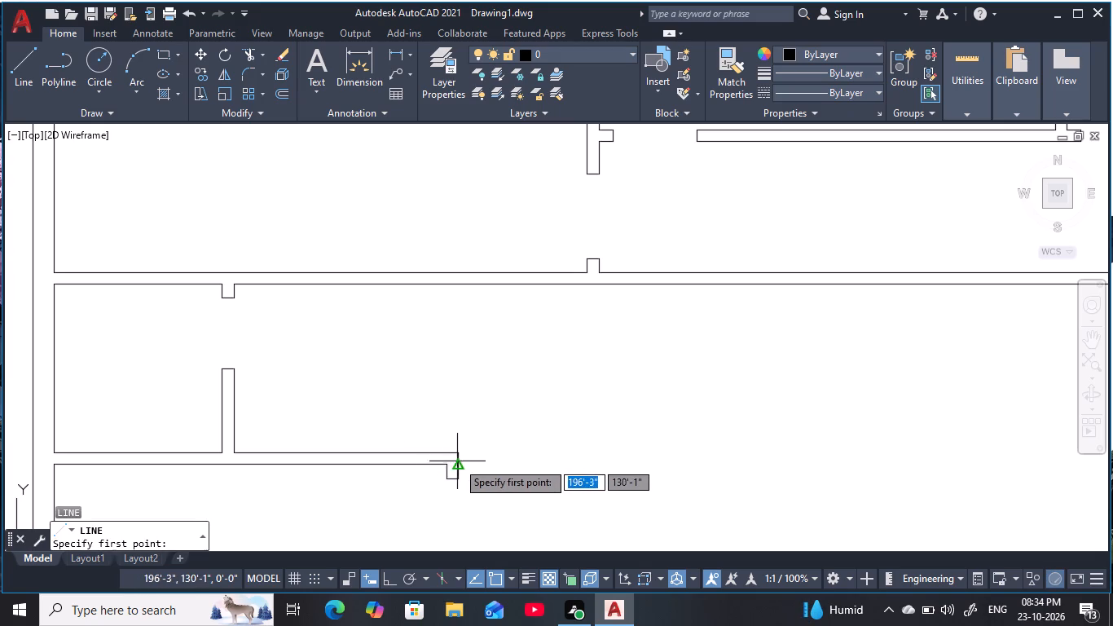
scroll(458, 461, "up", 1)
left_click(442, 471)
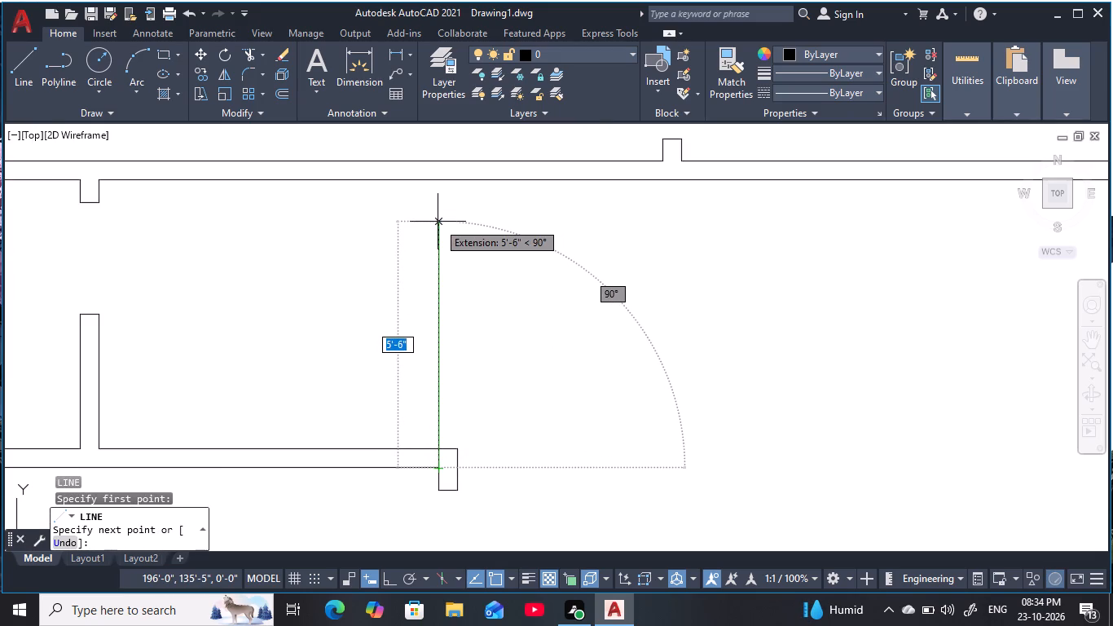
key("F8")
left_click(438, 220)
key("Escape")
key("Escape")
key("Escape")
key("Escape")
key("Escape")
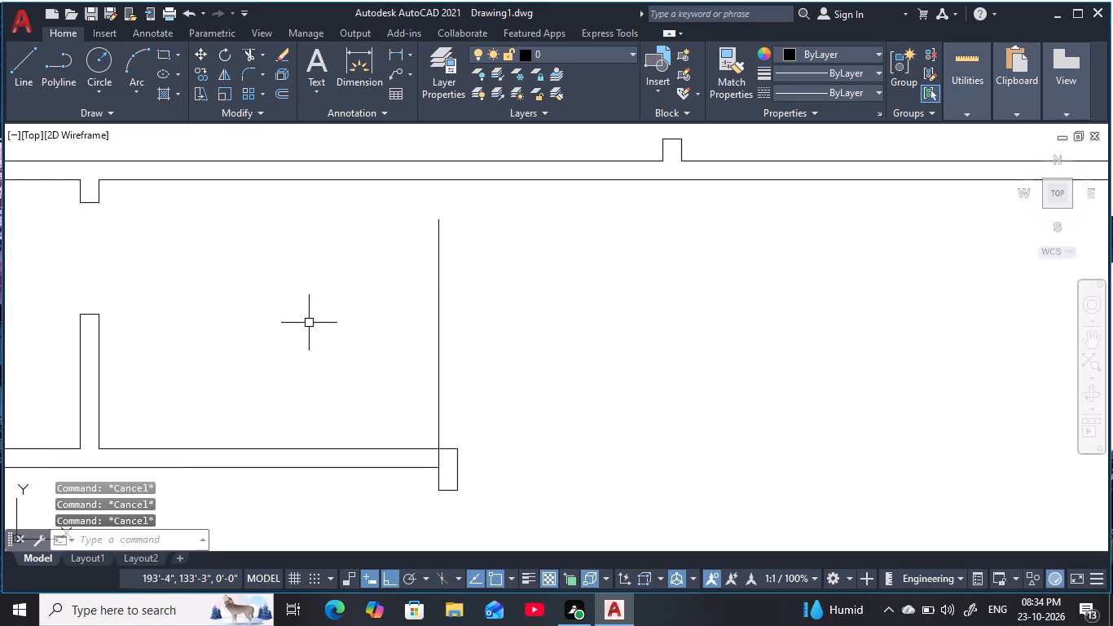
key("Escape")
key("Escape")
key("Escape")
key("Escape")
key("Escape")
key("Escape")
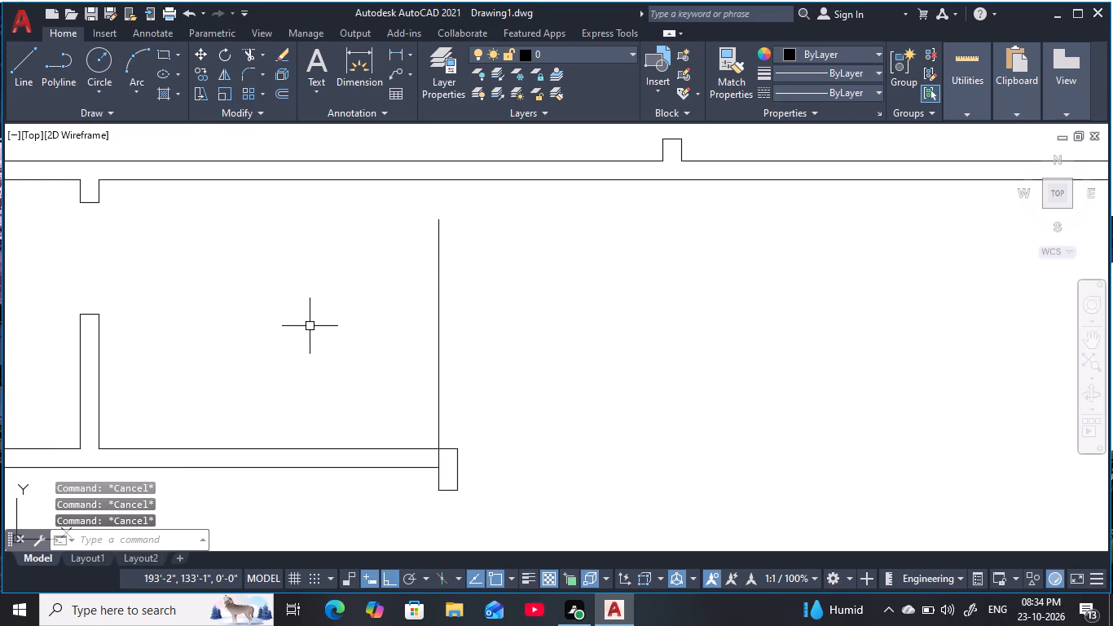
Draw a second vertical line about 5'-2" up from the outer corner at that lower wall's east end.
type("l")
key("space")
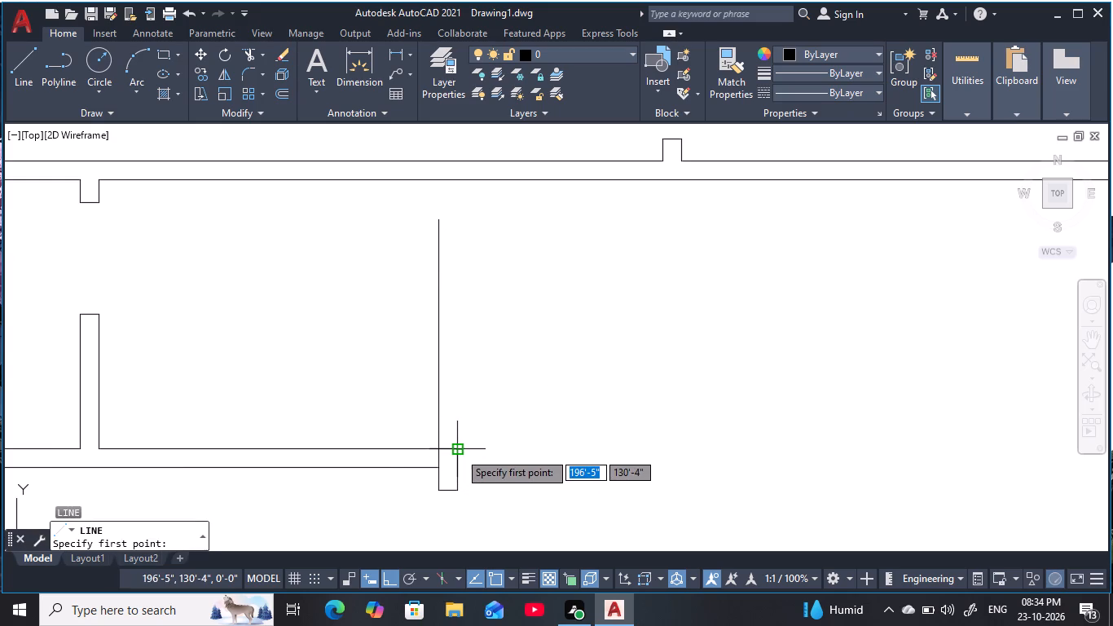
left_click(460, 452)
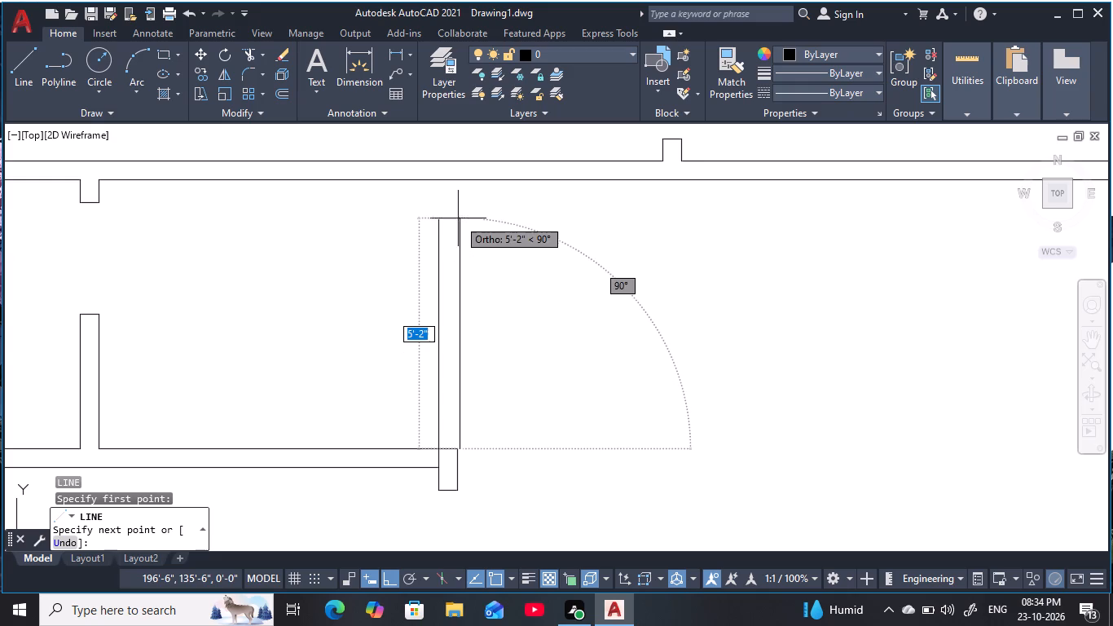
left_click(461, 219)
key("Escape")
key("Escape")
key("Escape")
key("Escape")
middle_click_drag(336, 316, 382, 308)
key("Escape")
key("Escape")
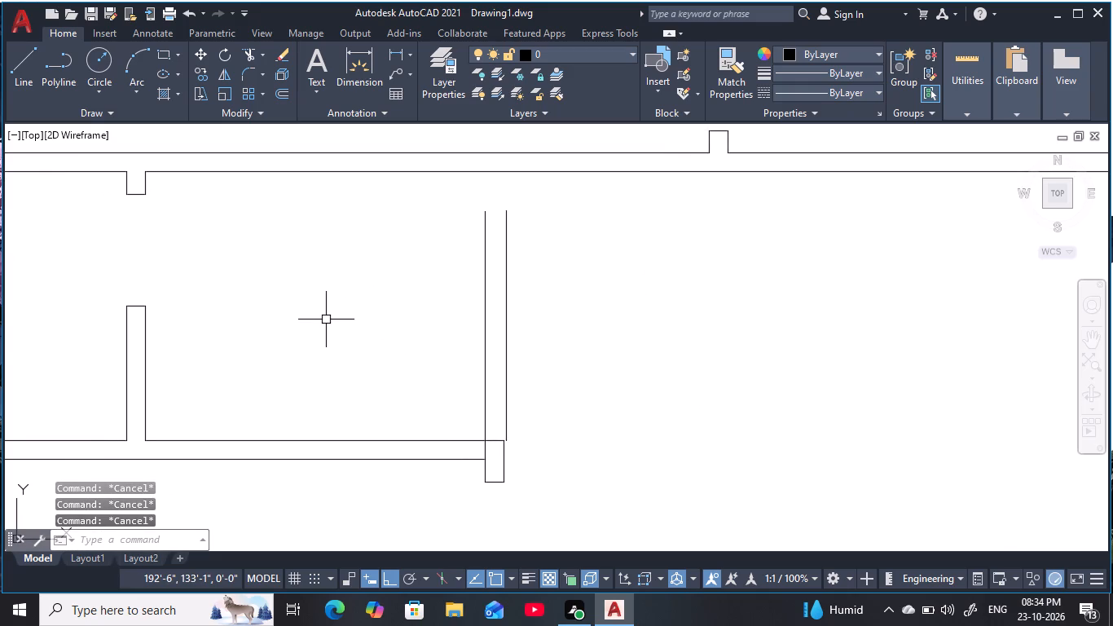
Extend the lower jamb line of the small western room's door opening east to the first new vertical line.
type("ex")
key("space")
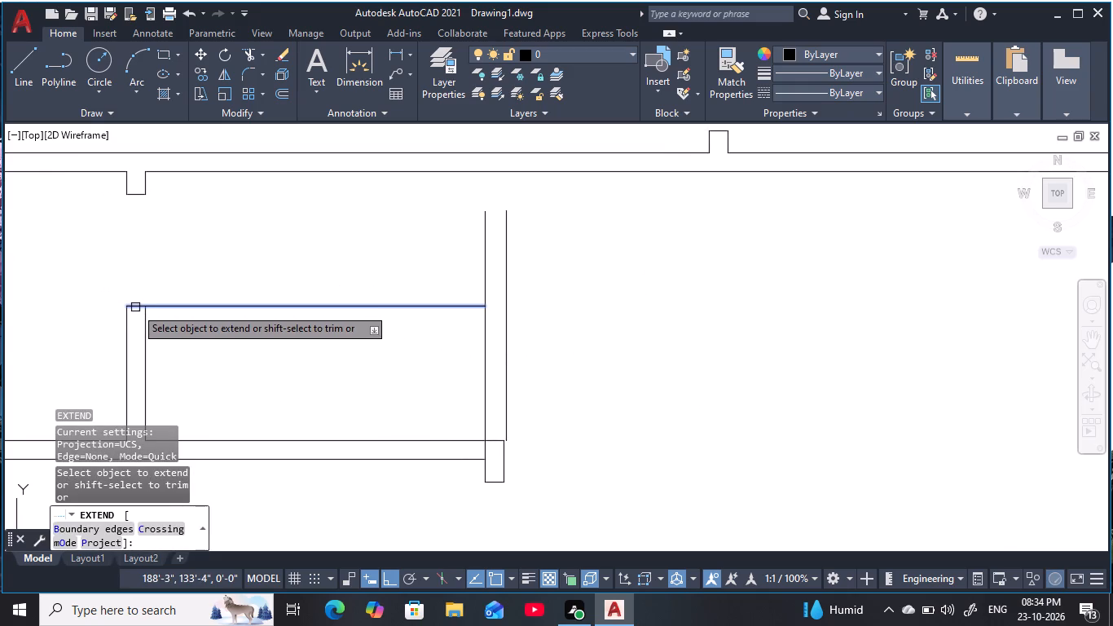
left_click(135, 307)
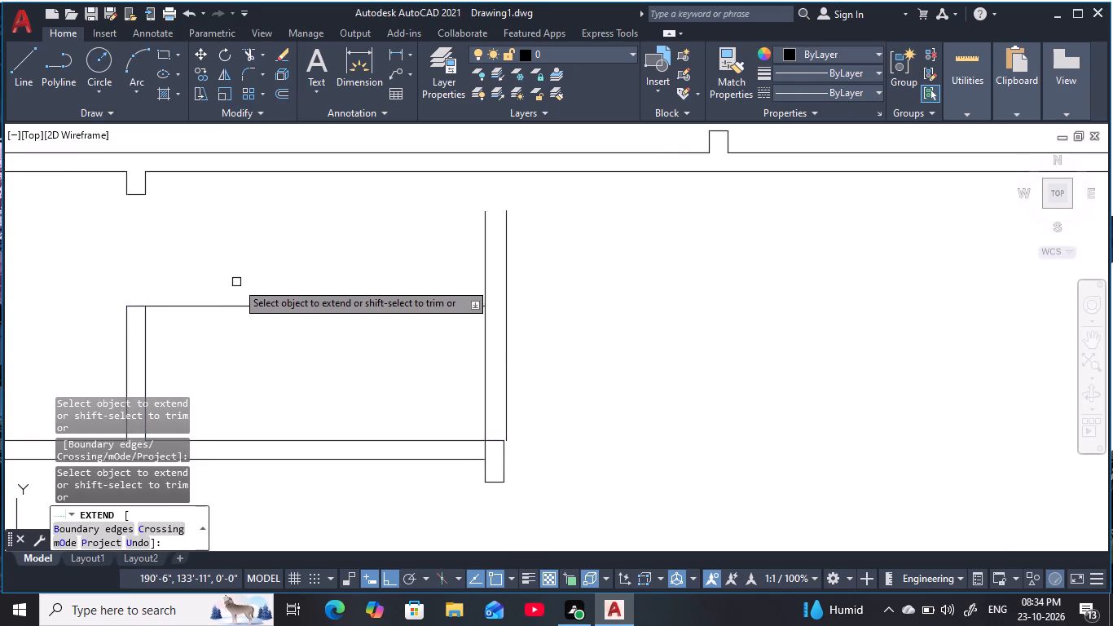
key("Escape")
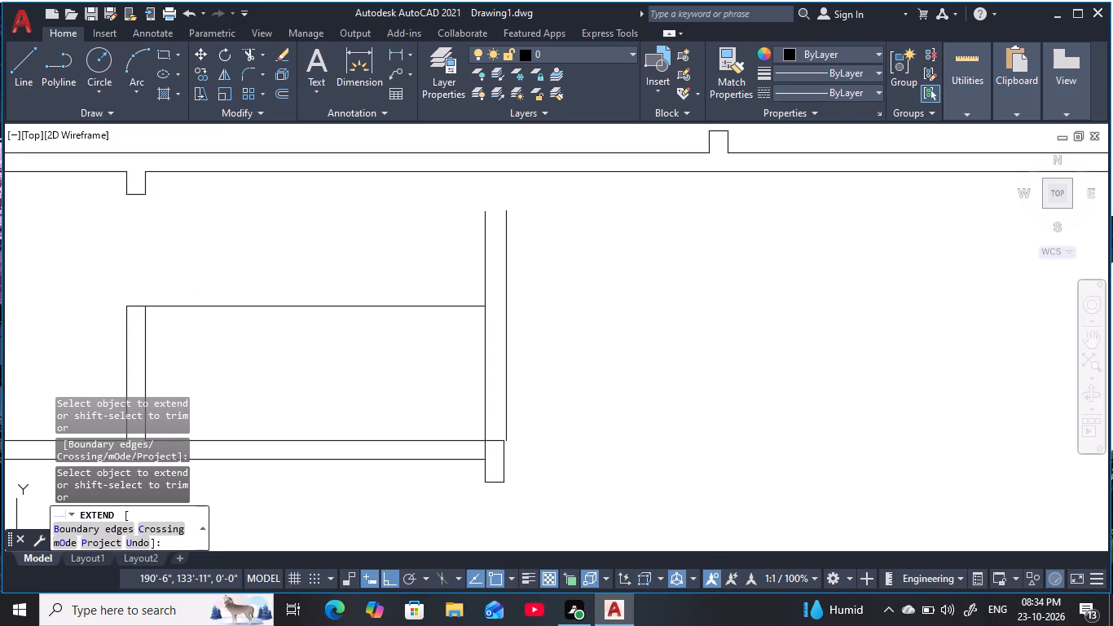
key("Escape")
key("Escape")
key("Escape")
key("Escape")
Offset the extended horizontal line 6 inches downward to form the second face of the new wall.
key("o")
key("space")
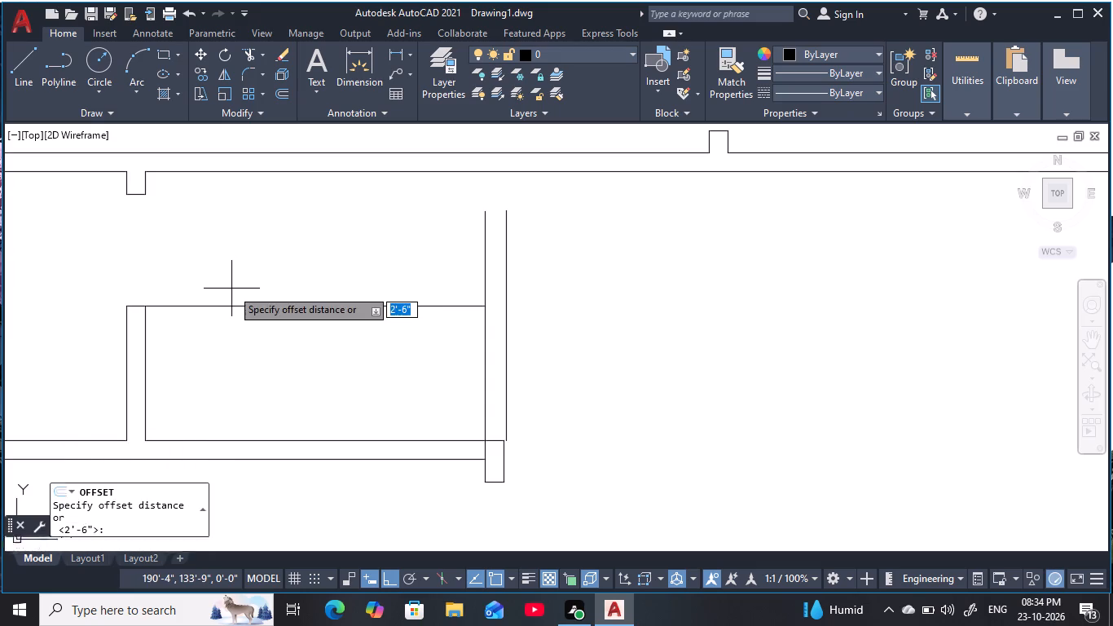
key("6")
key("space")
left_click(260, 306)
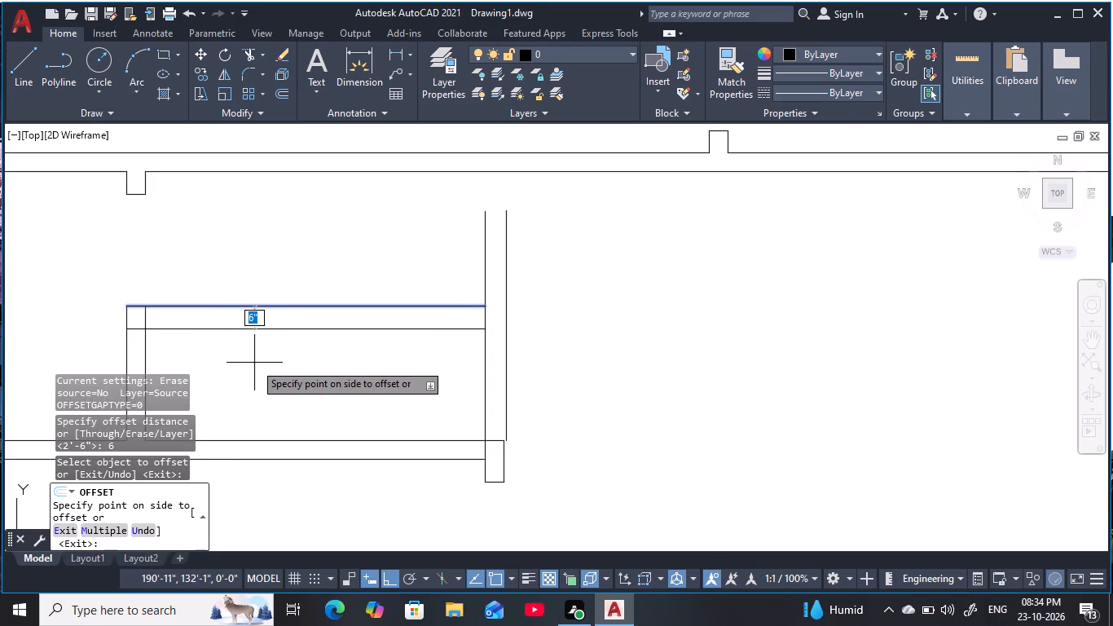
left_click(254, 363)
key("Escape")
key("Escape")
key("Escape")
key("Escape")
key("Escape")
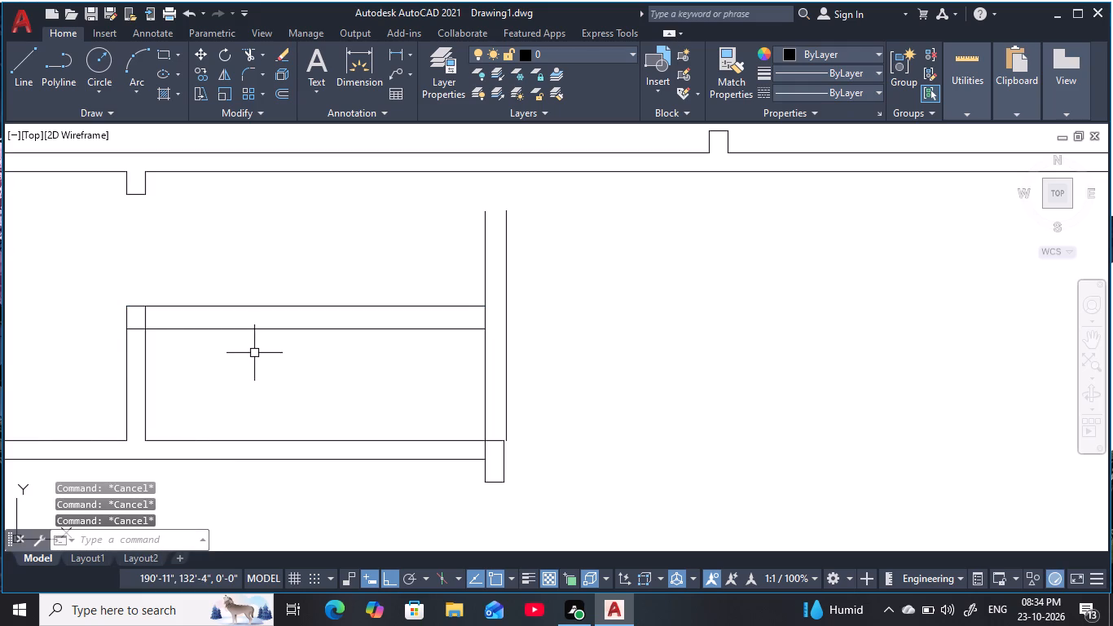
key("Escape")
key("Escape")
key("Escape")
Trim away the upper horizontal line running east from the small western room's door jamb.
key("Escape")
key("Escape")
key("Escape")
middle_click_drag(256, 338, 258, 330)
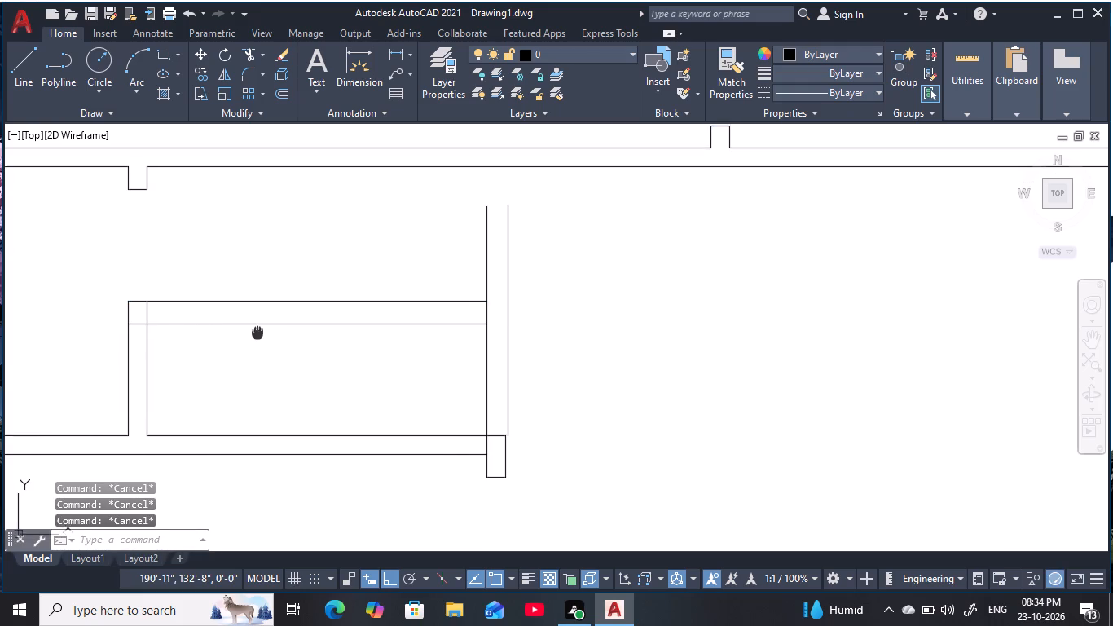
middle_click_drag(258, 330, 260, 324)
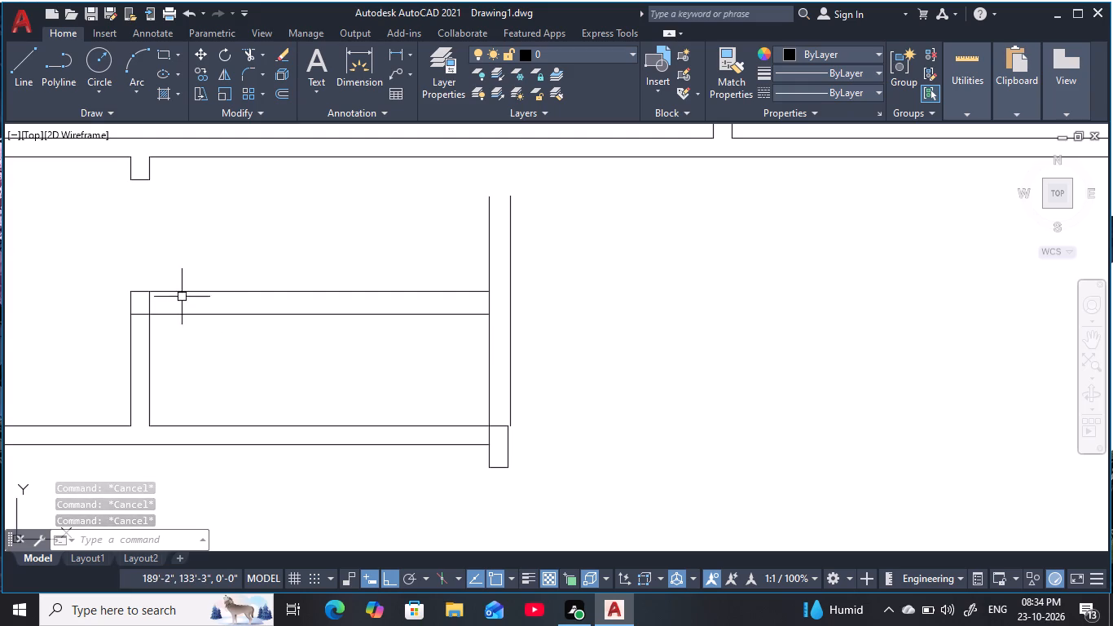
key("Escape")
key("Escape")
key("Escape")
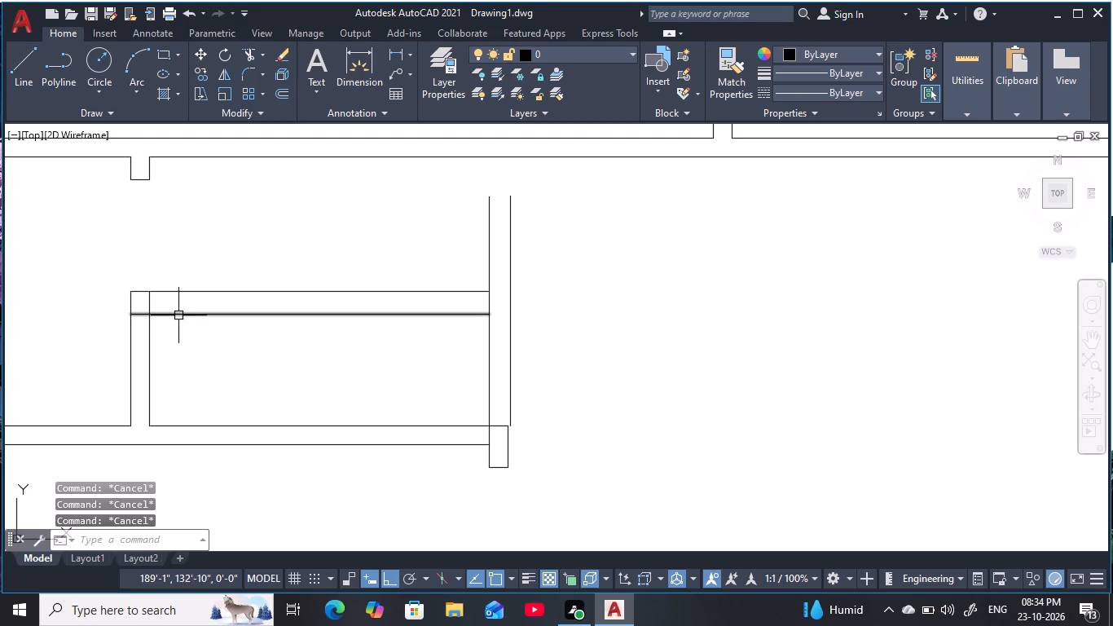
key("t")
key("r")
key("space")
left_click(194, 294)
scroll(259, 302, "down", 1)
middle_click_drag(262, 302, 281, 281)
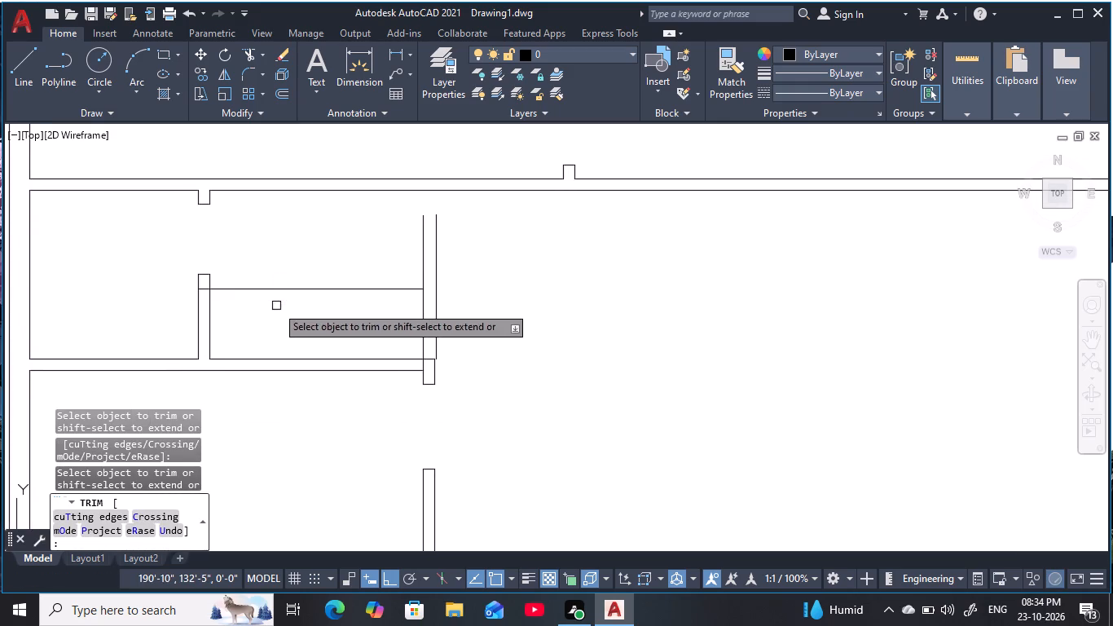
key("Escape")
key("Escape")
key("Escape")
key("Escape")
key("Escape")
key("Escape")
key("Escape")
key("Escape")
key("Escape")
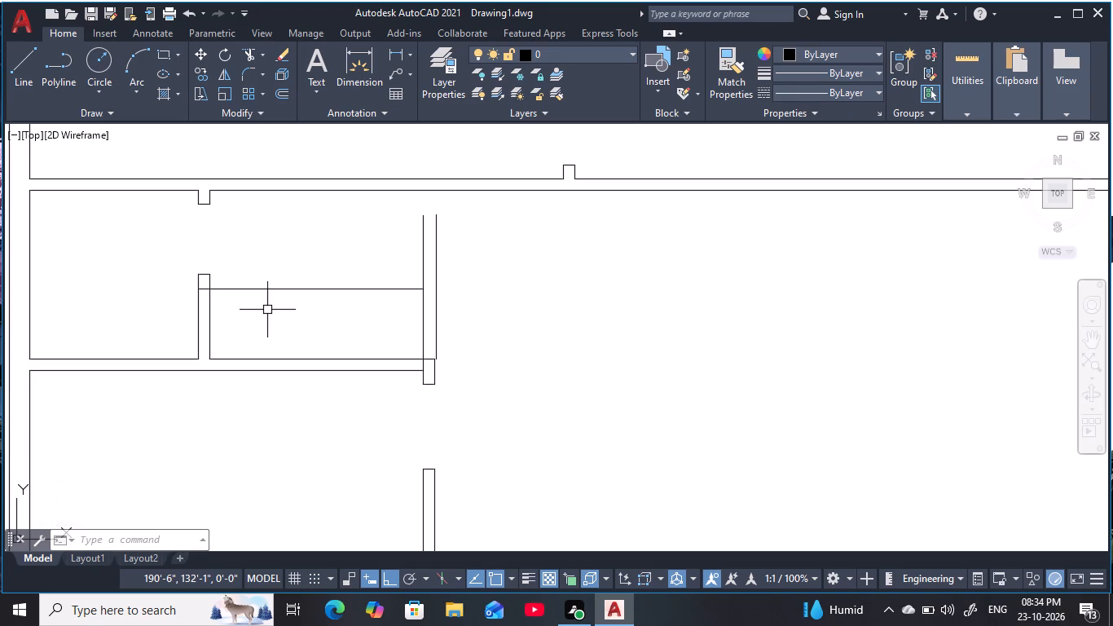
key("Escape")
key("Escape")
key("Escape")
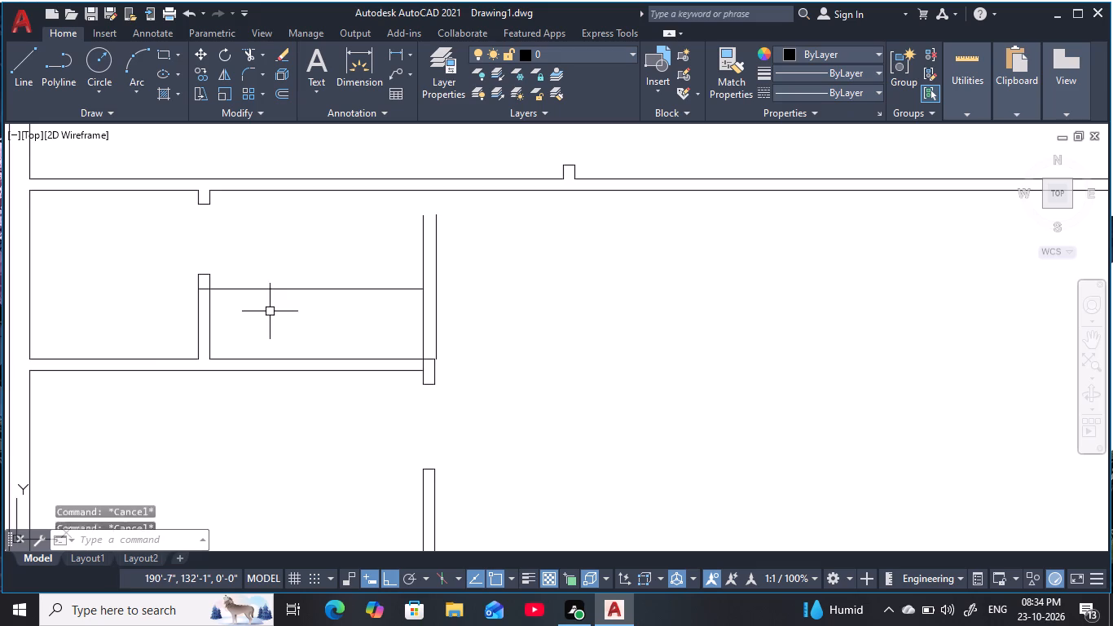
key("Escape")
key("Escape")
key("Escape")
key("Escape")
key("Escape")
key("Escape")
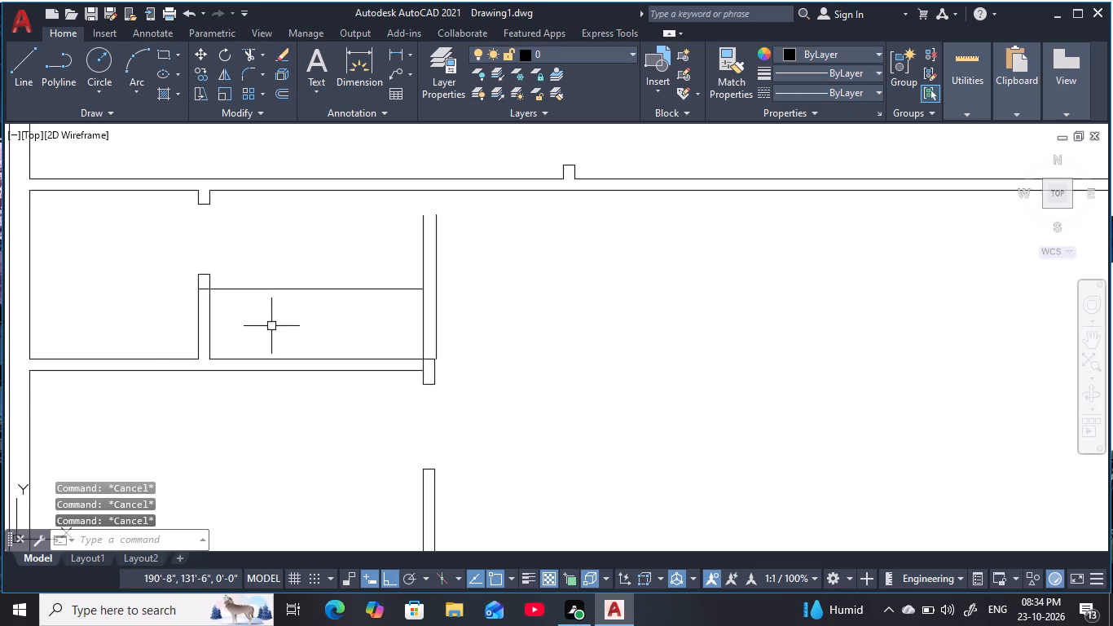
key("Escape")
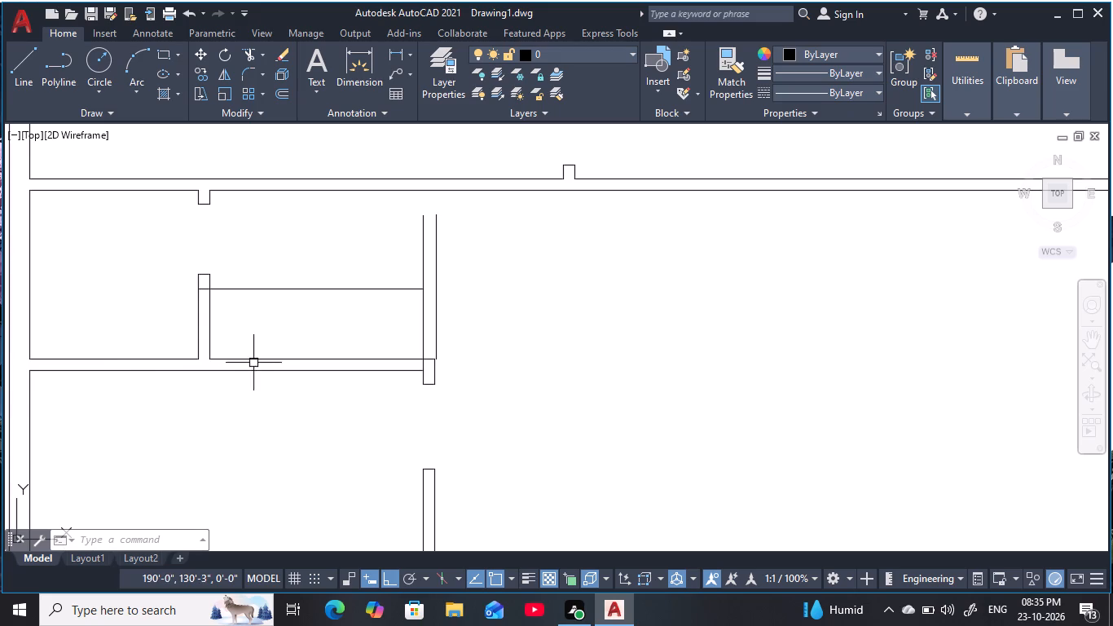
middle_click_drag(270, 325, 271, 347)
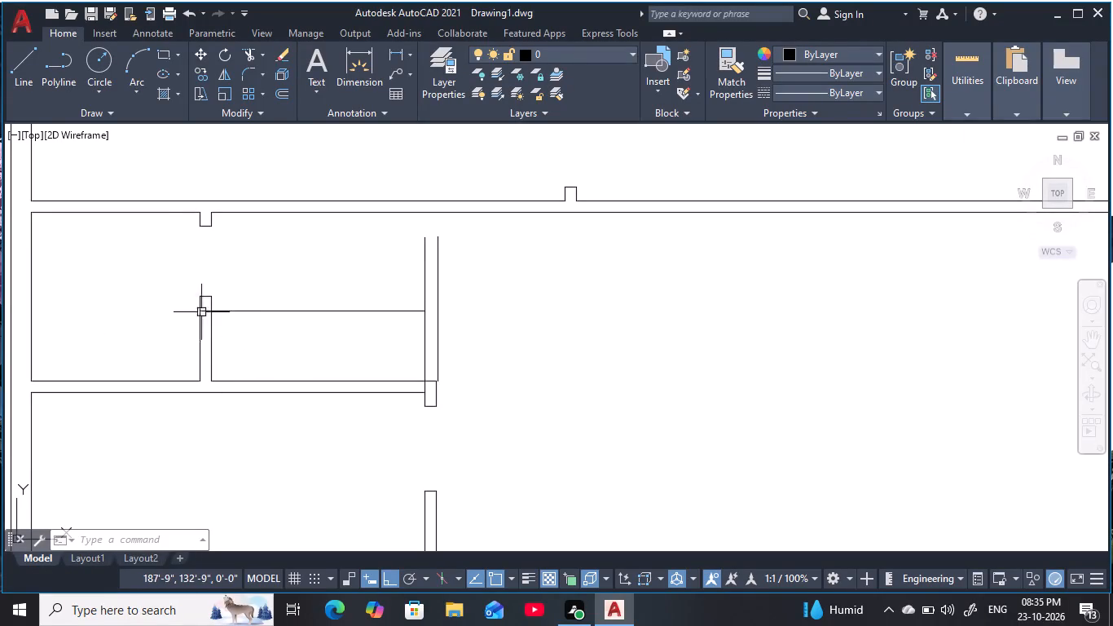
Offset the remaining horizontal line east of the door jamb 6 inches downward.
key("Escape")
key("Escape")
key("Escape")
key("Escape")
key("Escape")
type("o")
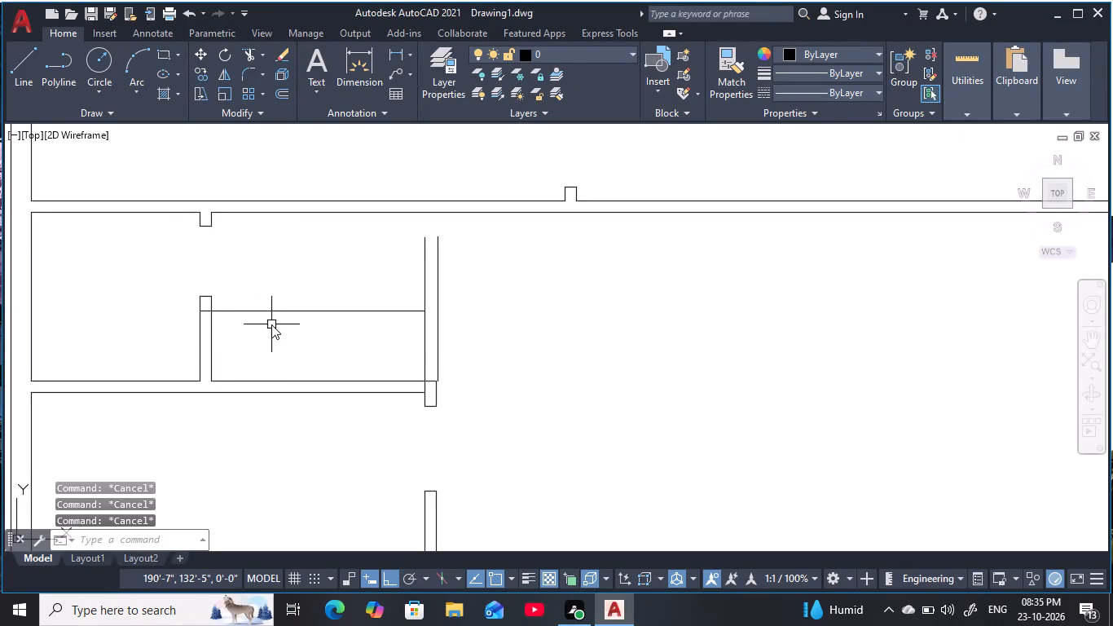
key("space")
key("6")
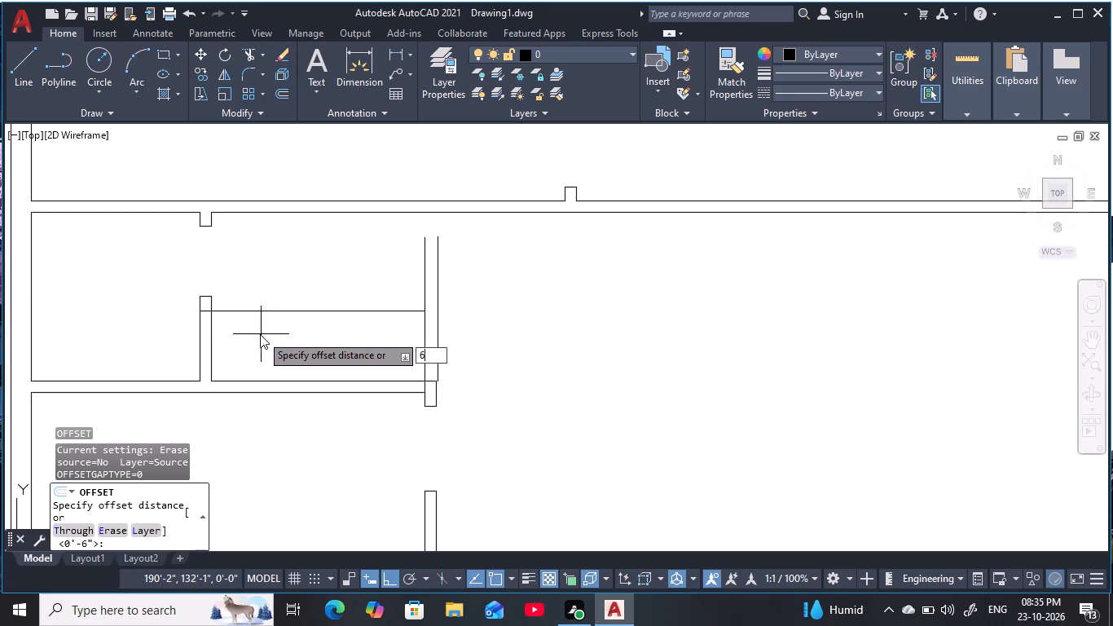
key("space")
left_click(261, 314)
left_click(258, 348)
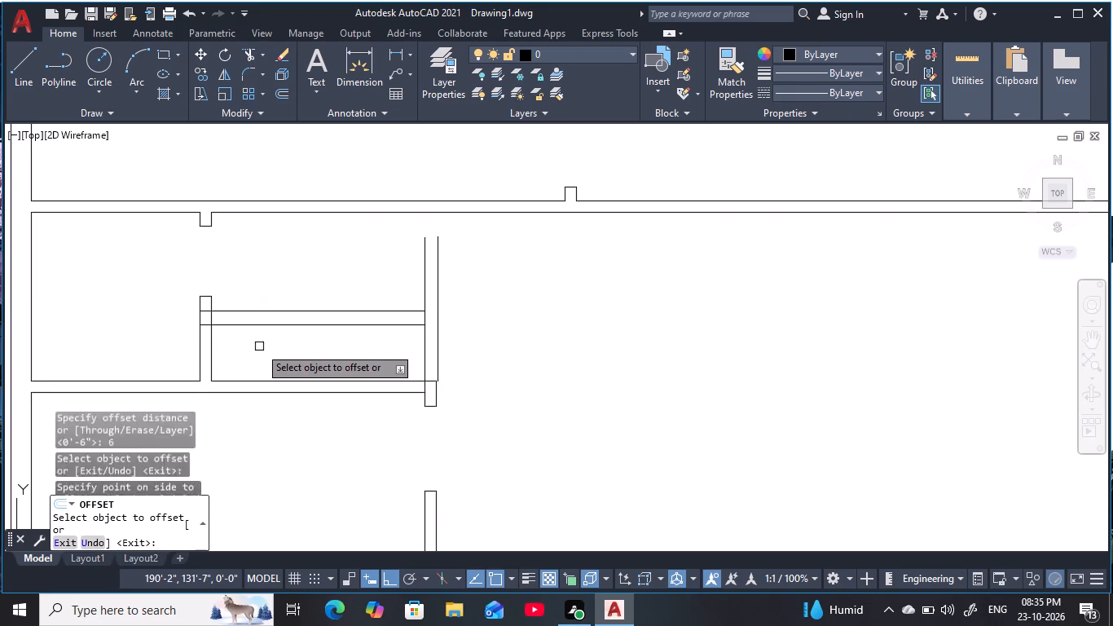
key("Escape")
key("Escape")
key("Escape")
key("Escape")
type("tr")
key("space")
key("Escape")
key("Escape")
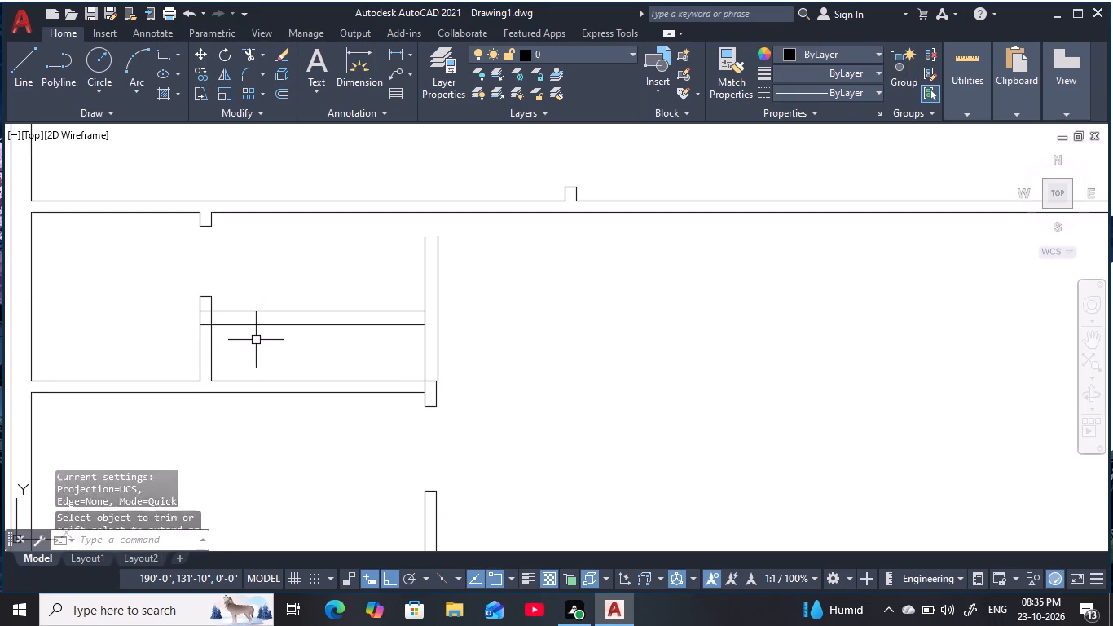
Extend both horizontal wall lines east to the outer of the two new vertical lines.
key("Escape")
type("ex")
key("space")
left_click(346, 298)
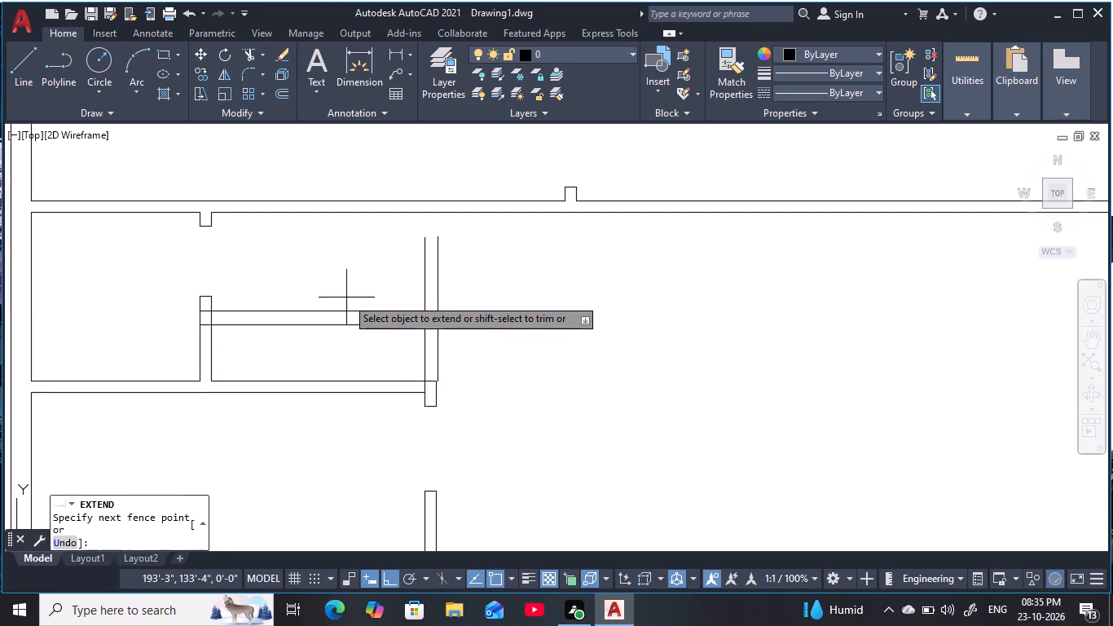
left_click(374, 342)
key("Escape")
key("Escape")
key("Escape")
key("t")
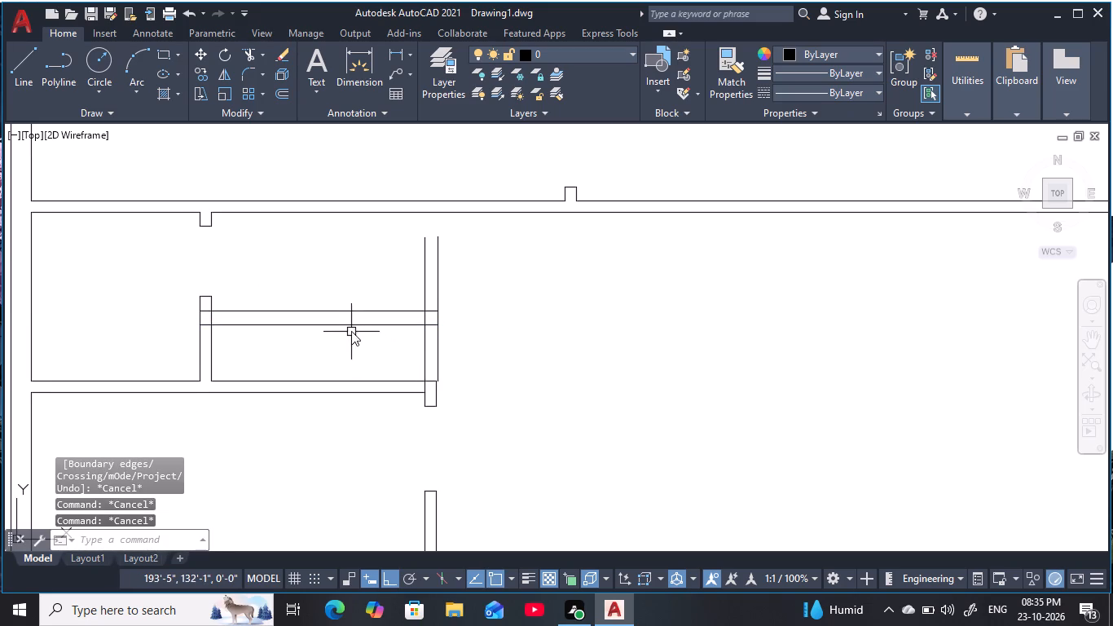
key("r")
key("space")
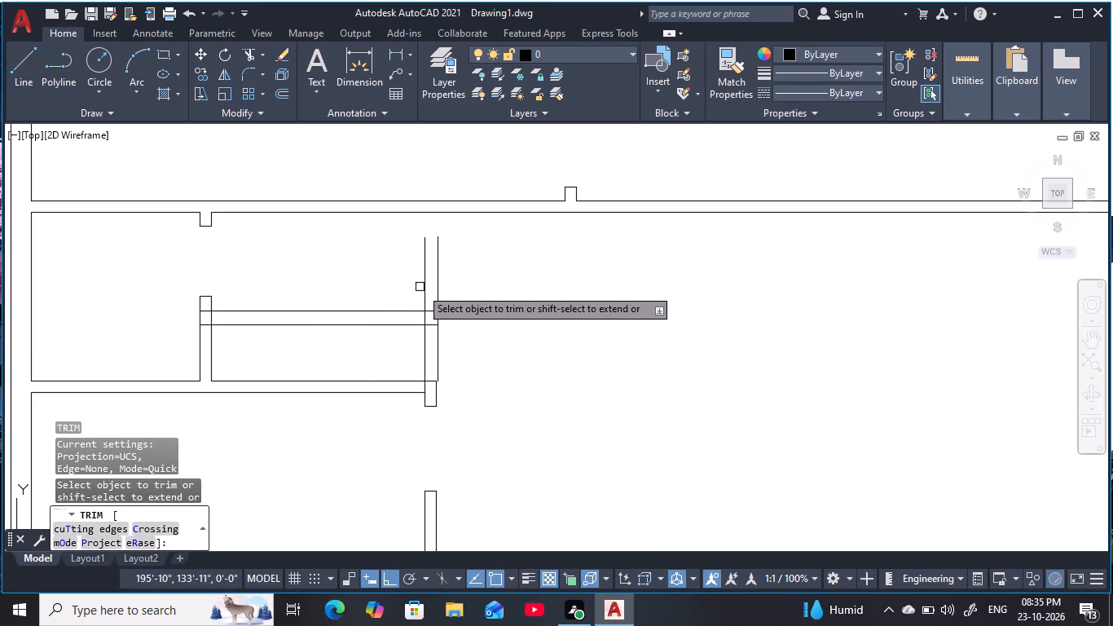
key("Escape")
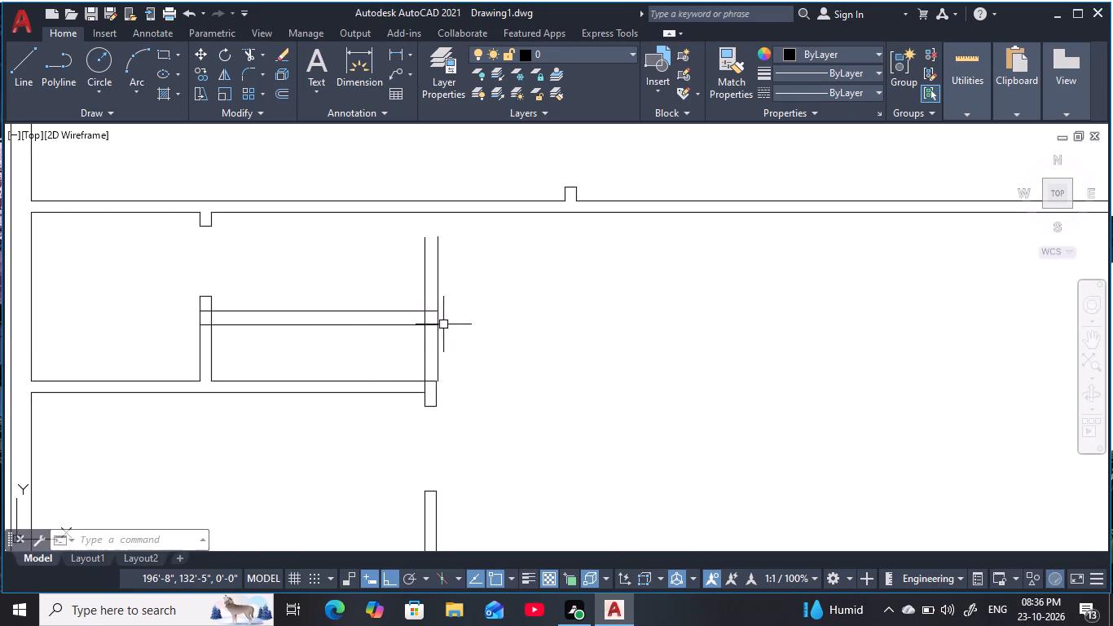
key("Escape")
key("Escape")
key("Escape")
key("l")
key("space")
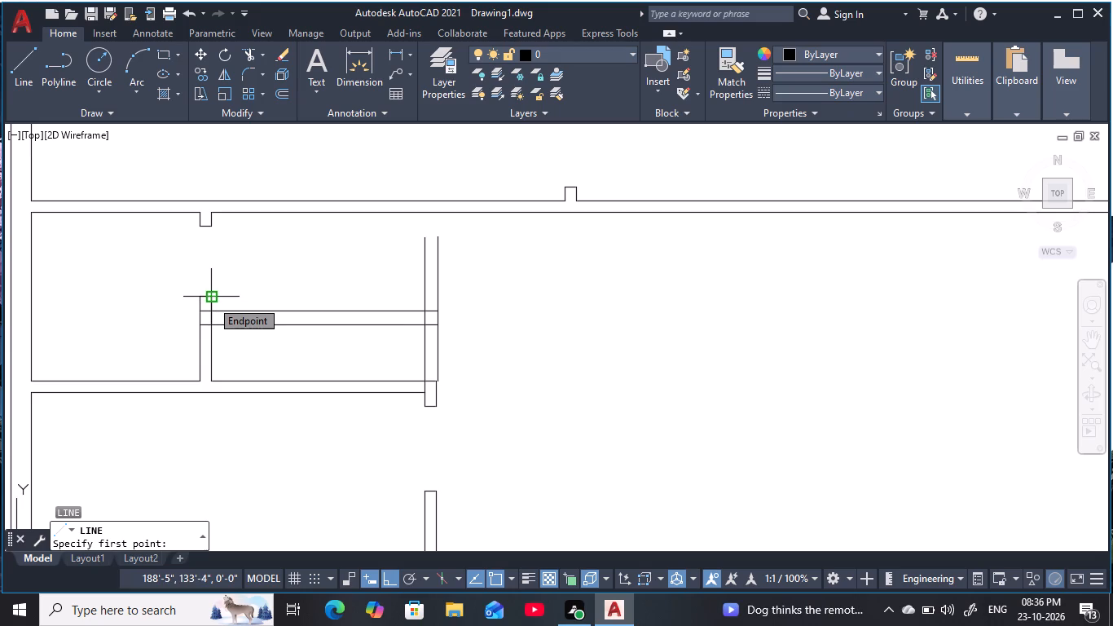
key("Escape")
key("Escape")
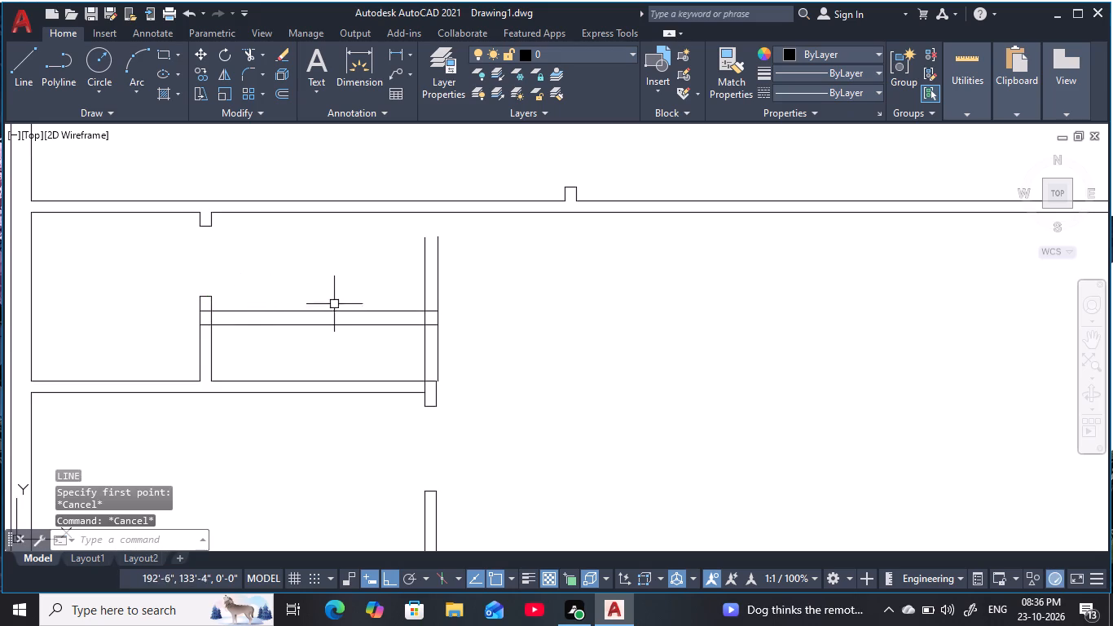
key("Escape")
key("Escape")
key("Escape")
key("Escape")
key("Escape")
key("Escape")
Offset the inner of the two new vertical wall lines 6 inches to the west.
key("o")
key("space")
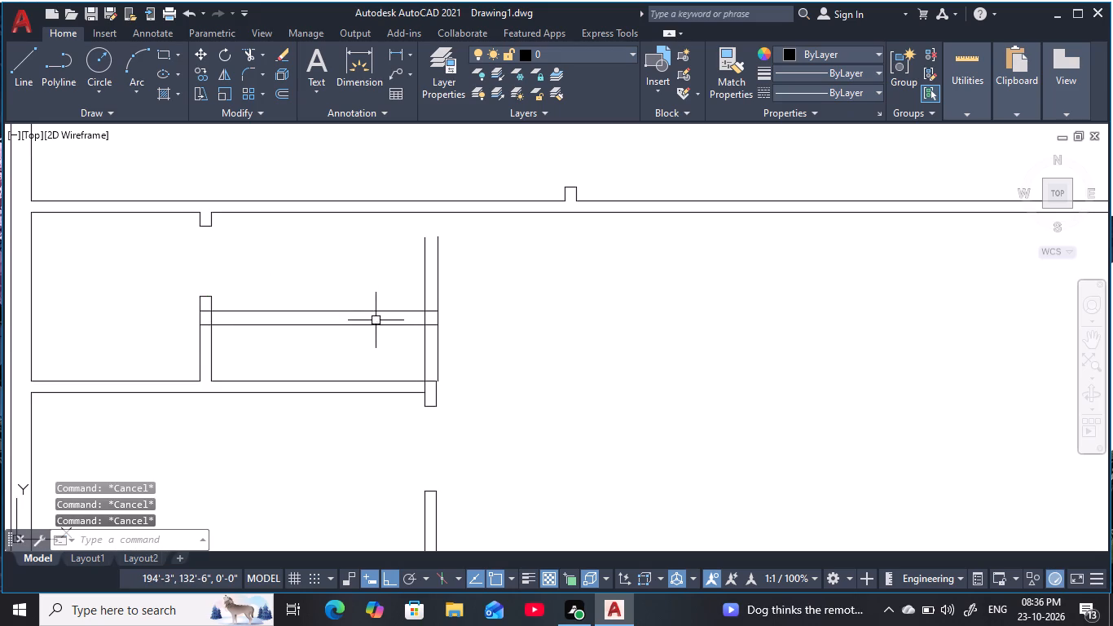
key("6")
key("space")
left_click(422, 356)
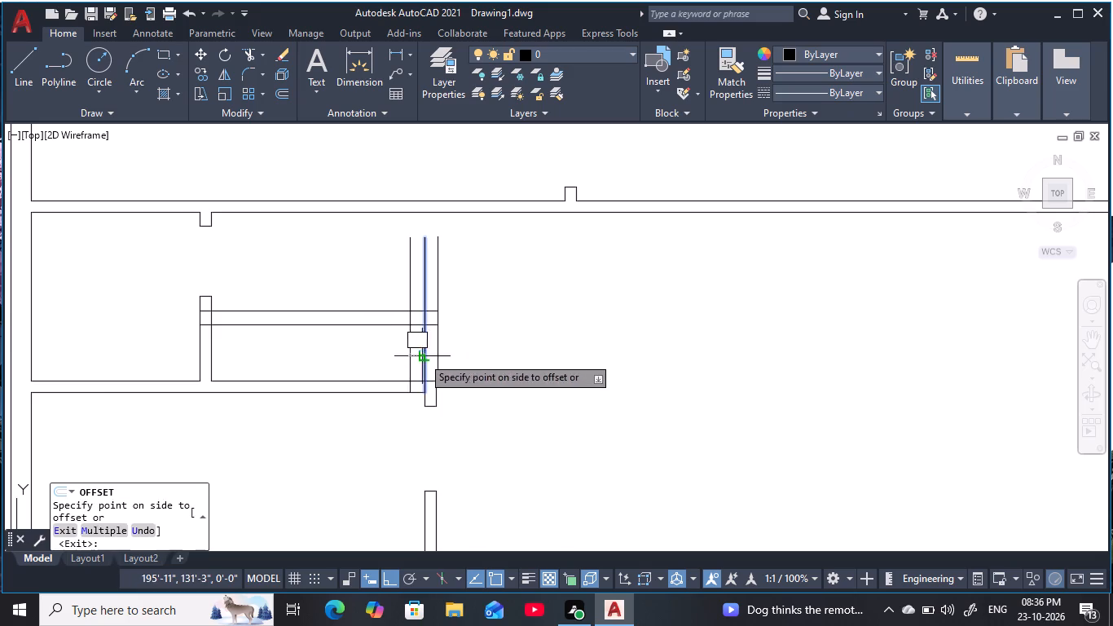
left_click(351, 358)
key("Escape")
key("Escape")
key("Escape")
key("Escape")
key("Escape")
key("Escape")
key("Escape")
key("Escape")
key("Escape")
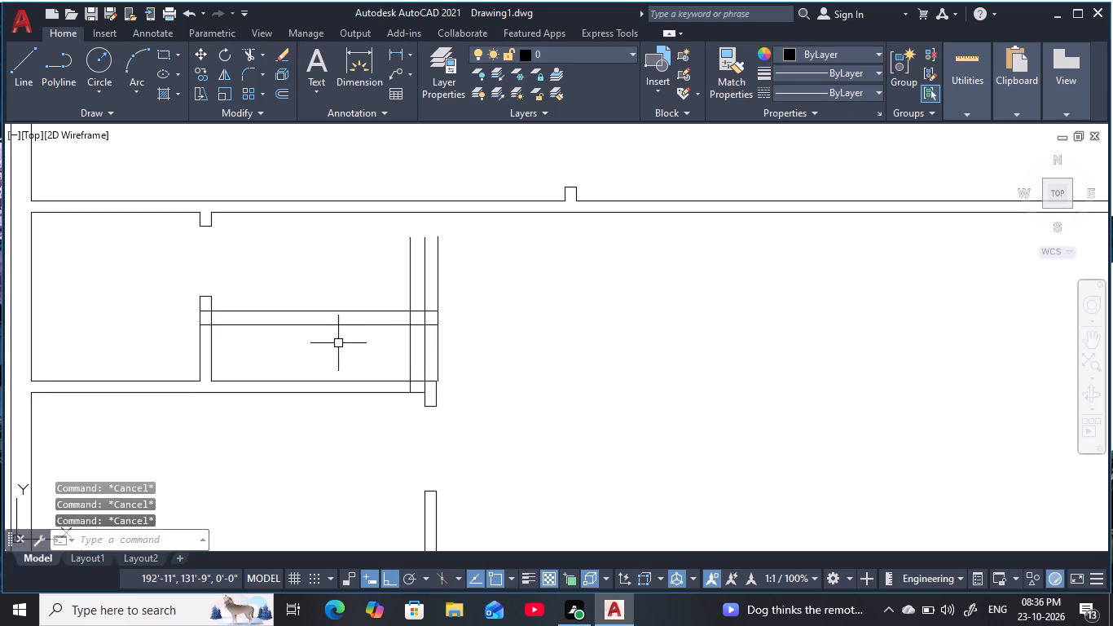
key("Escape")
key("Escape")
key("Escape")
key("Escape")
Offset the east face of the wall below the small western room's door 6 inches to the east.
type("o")
key("space")
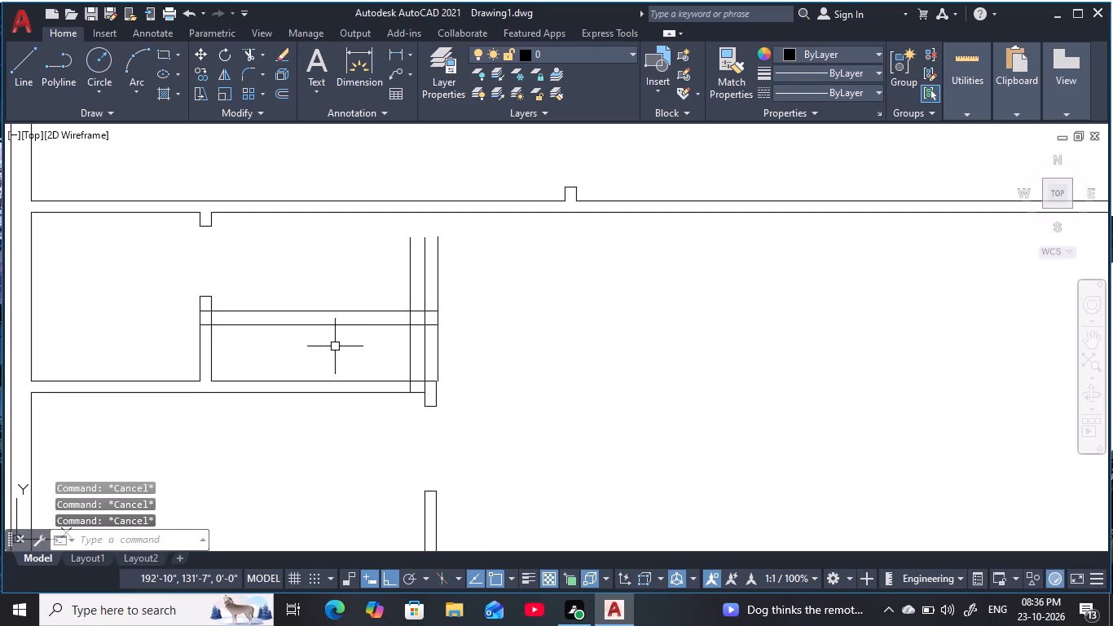
type("6")
key("space")
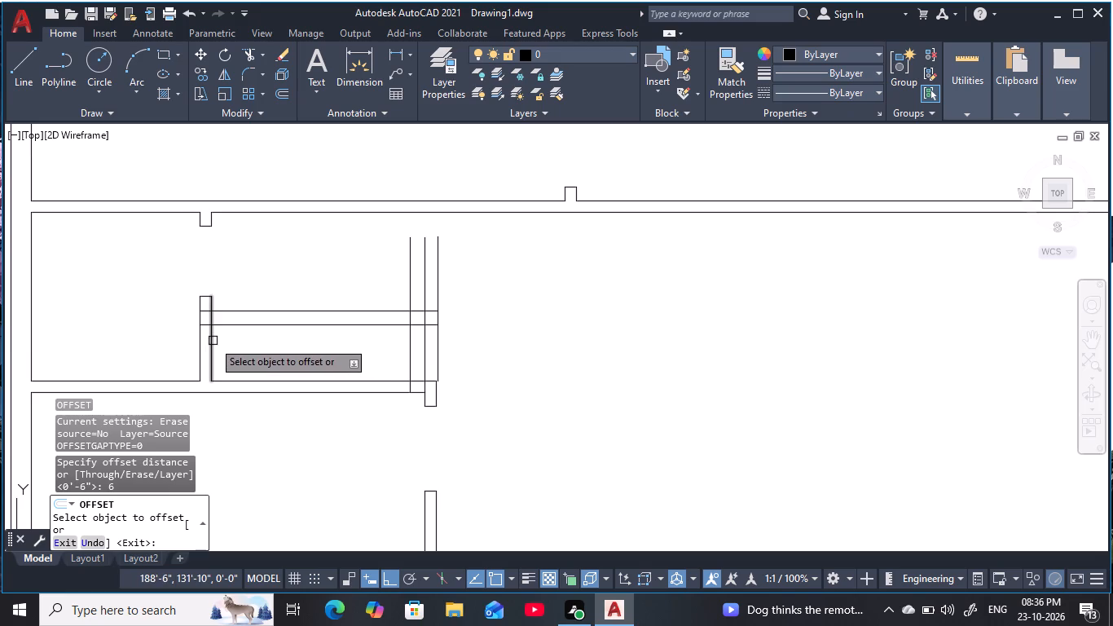
left_click(213, 341)
left_click(262, 348)
key("Escape")
key("Escape")
key("Escape")
Trim the horizontal wall pair and the two offset vertical lines, leaving a 6-inch wall stub on each side of the opening.
key("t")
key("r")
key("space")
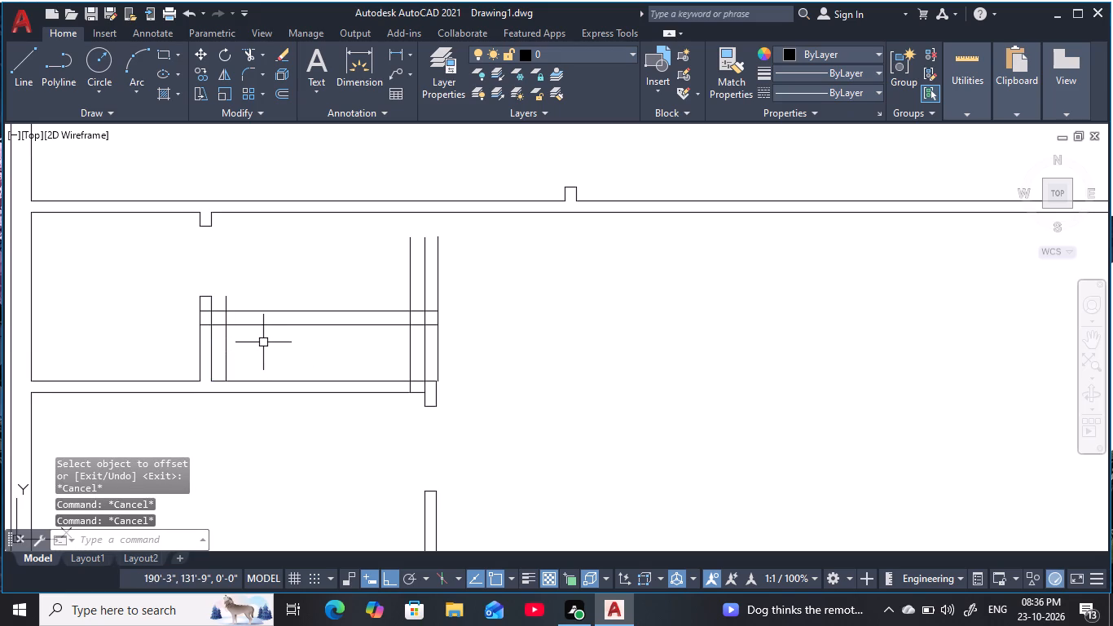
left_click(227, 303)
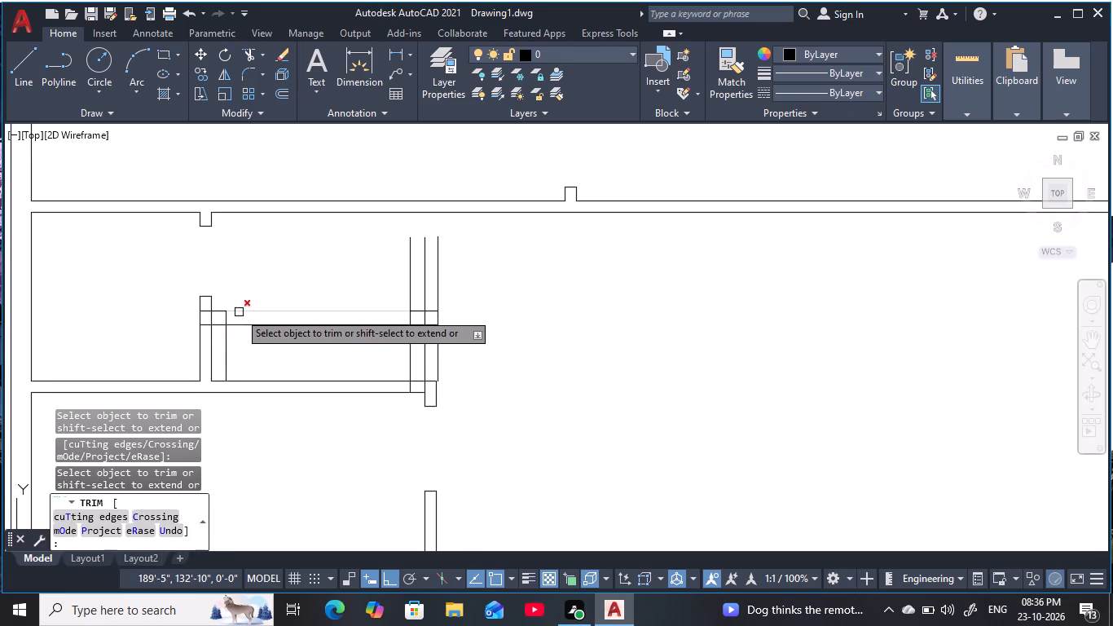
left_click(239, 312)
left_click(236, 324)
left_click(227, 341)
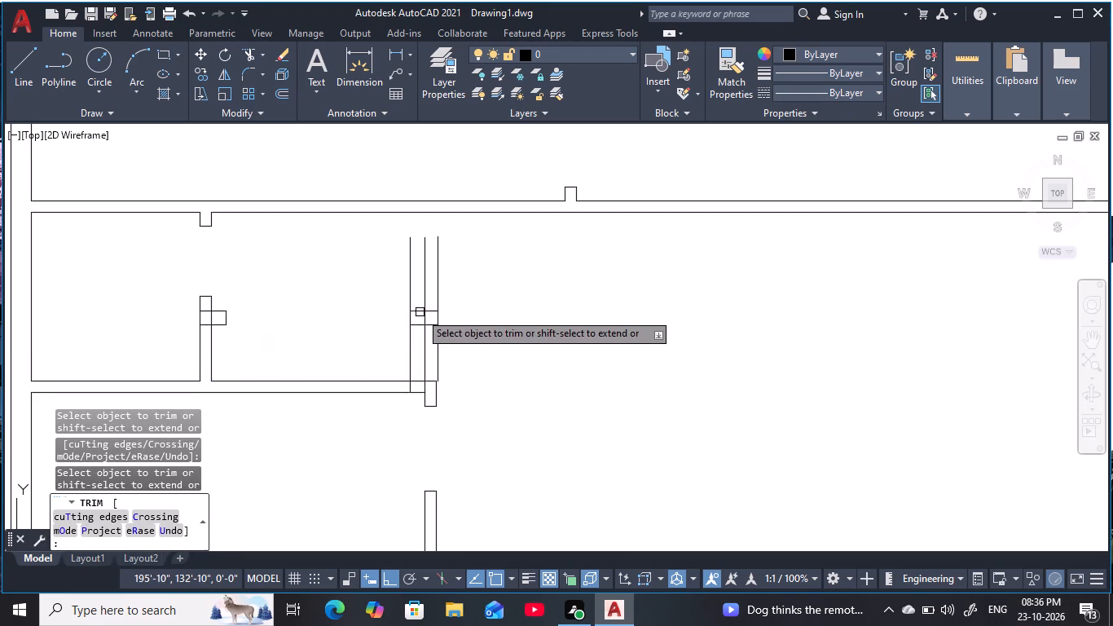
left_click(409, 299)
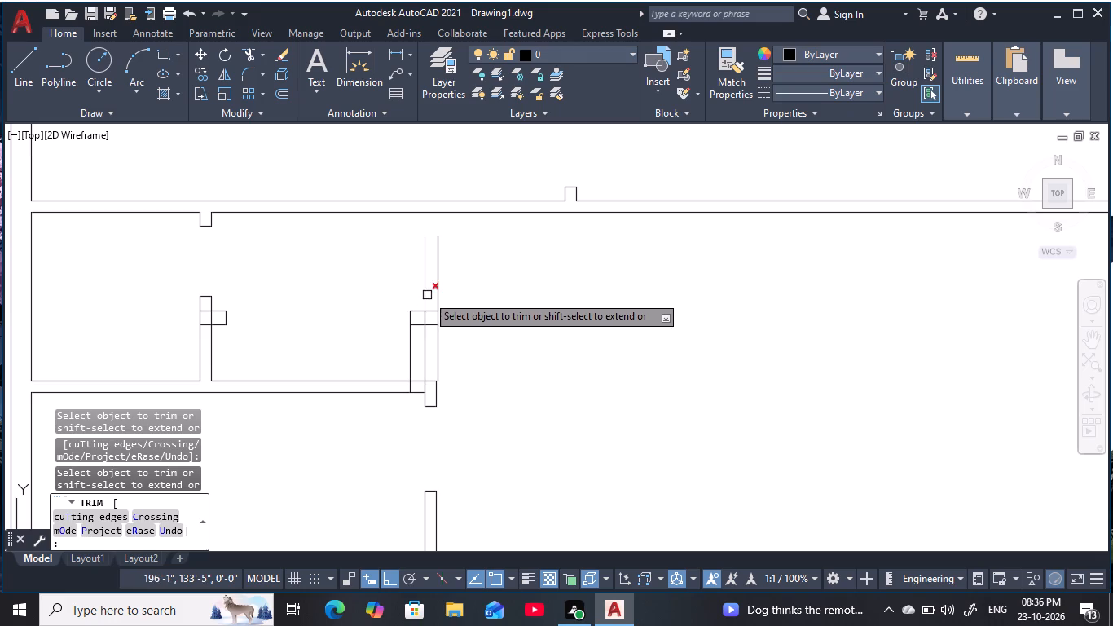
left_click(408, 355)
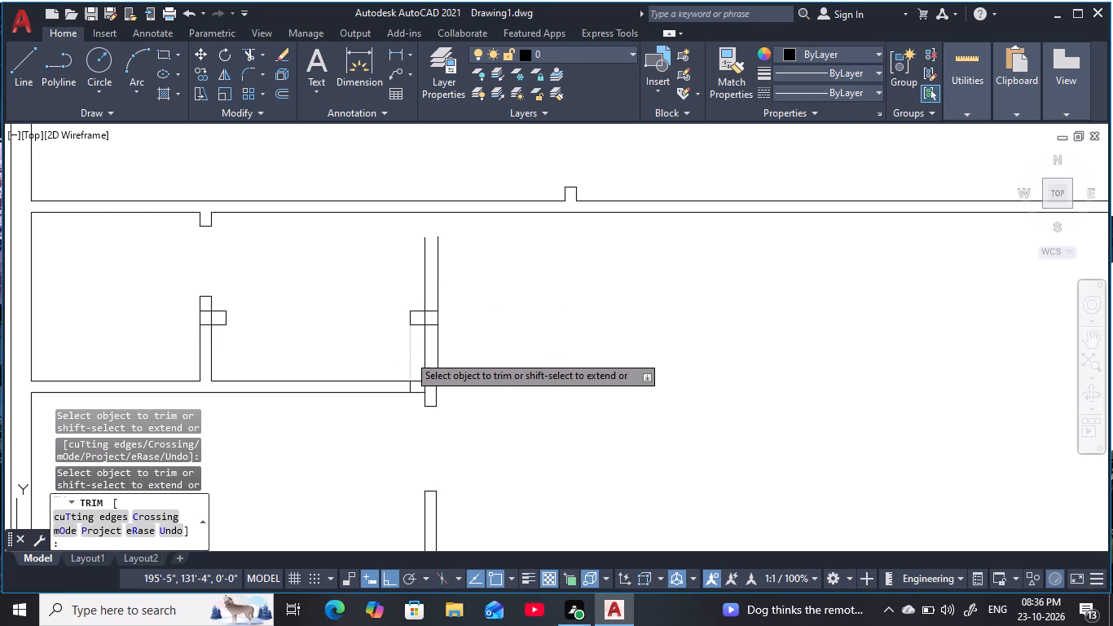
key("Escape")
key("Escape")
key("Escape")
key("Escape")
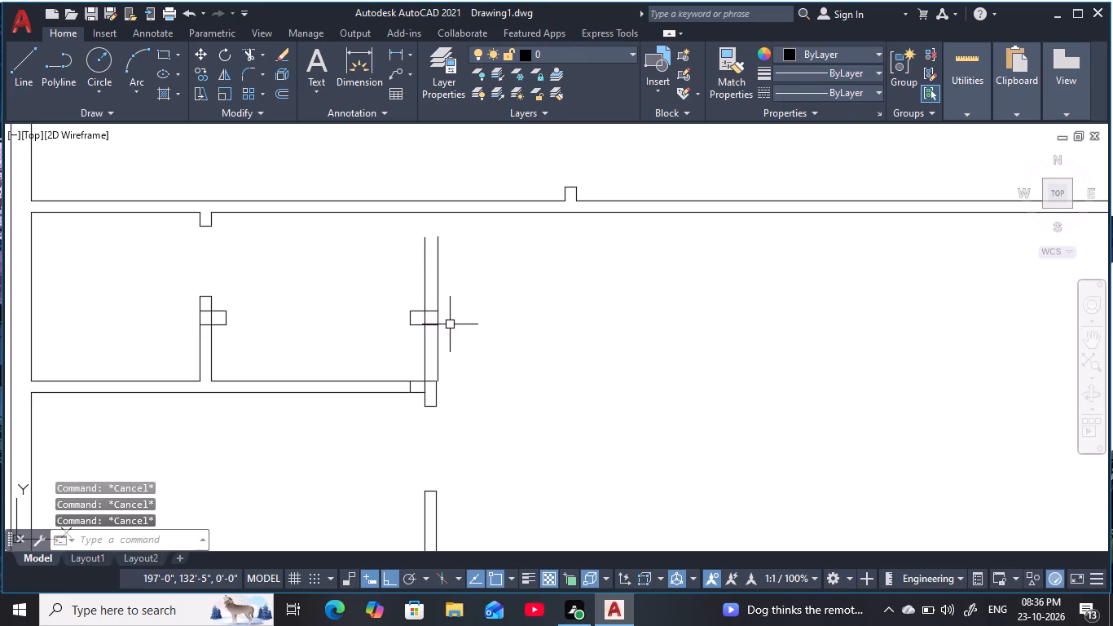
Offset the top line of the eastern wall stub 6 inches upward.
key("o")
key("space")
key("6")
key("space")
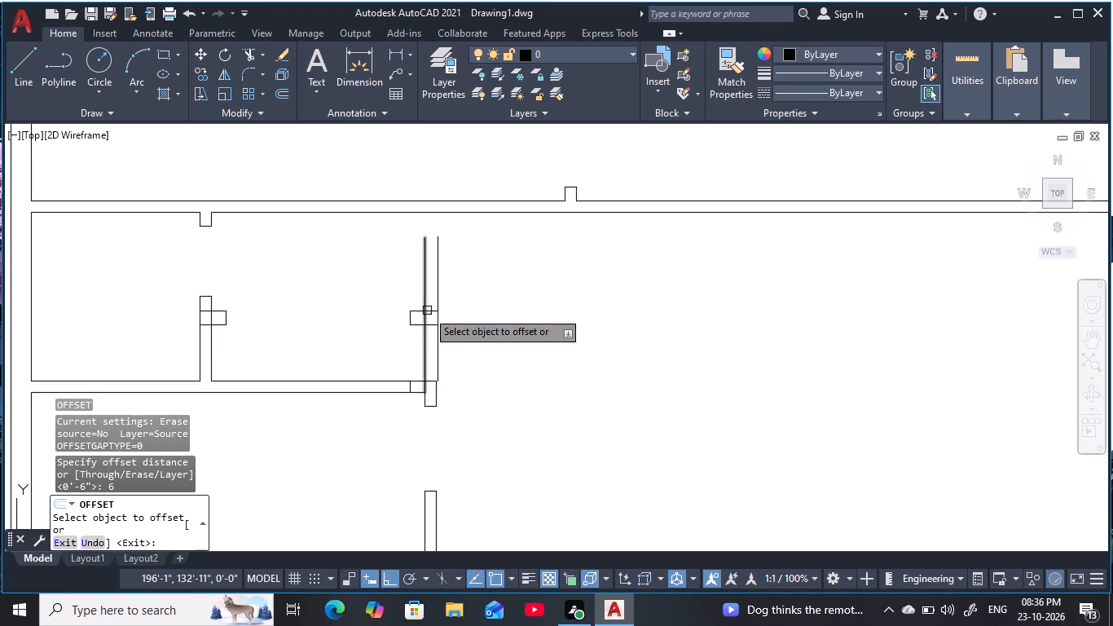
left_click(429, 311)
left_click(425, 280)
key("Escape")
key("Escape")
key("Escape")
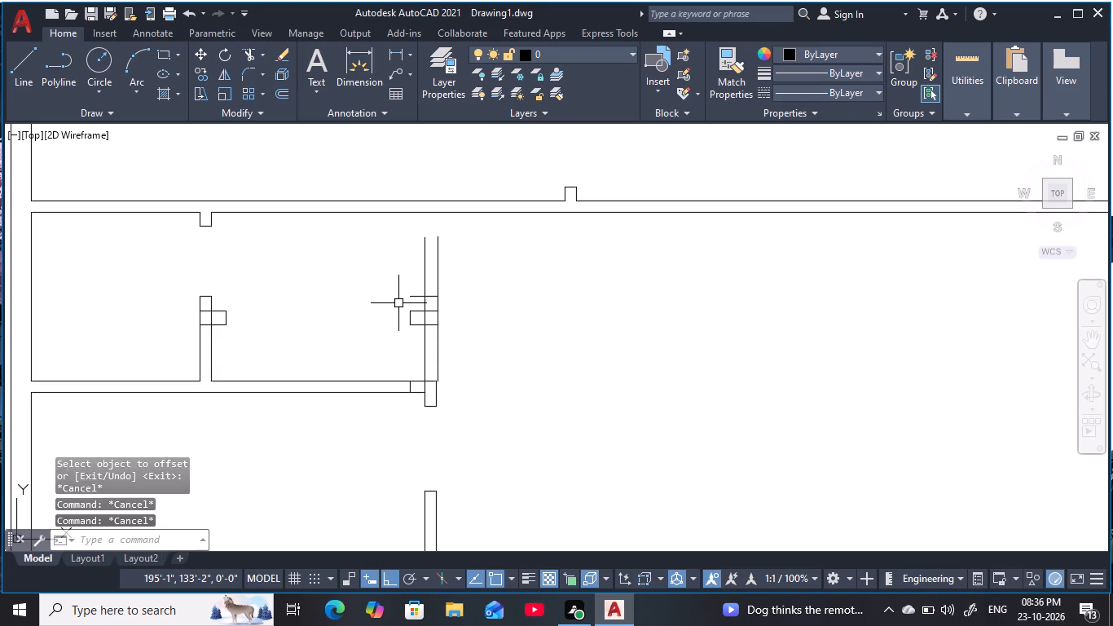
key("Escape")
key("Escape")
Trim both eastern vertical wall lines above the new offset line and remove that line's overhang to the west.
key("t")
type("r")
key("space")
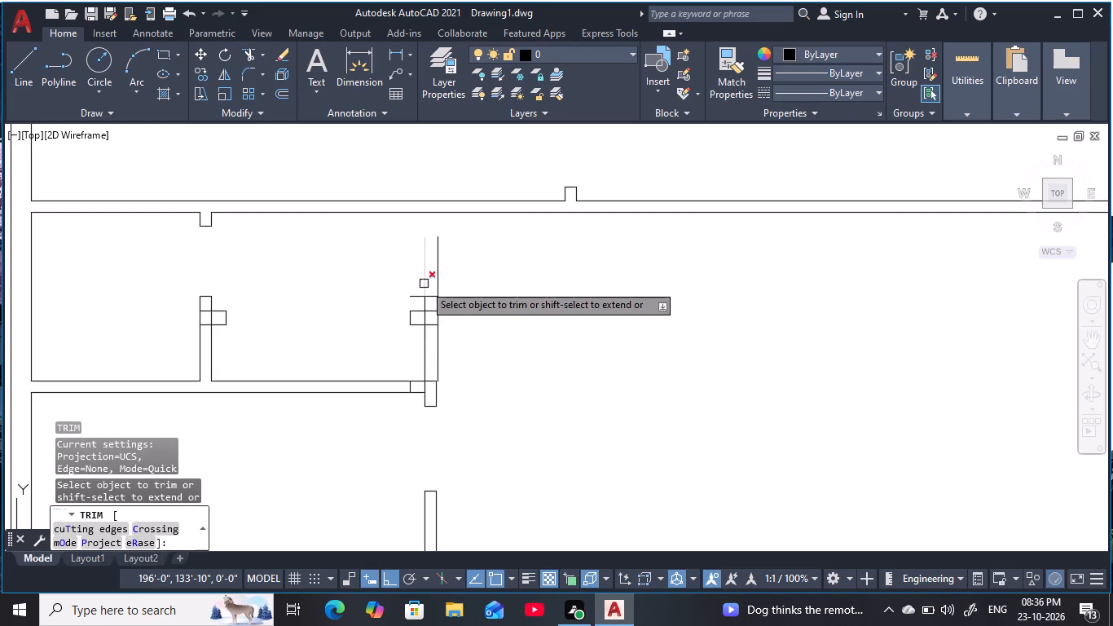
left_click(424, 284)
left_click(438, 281)
left_click(416, 296)
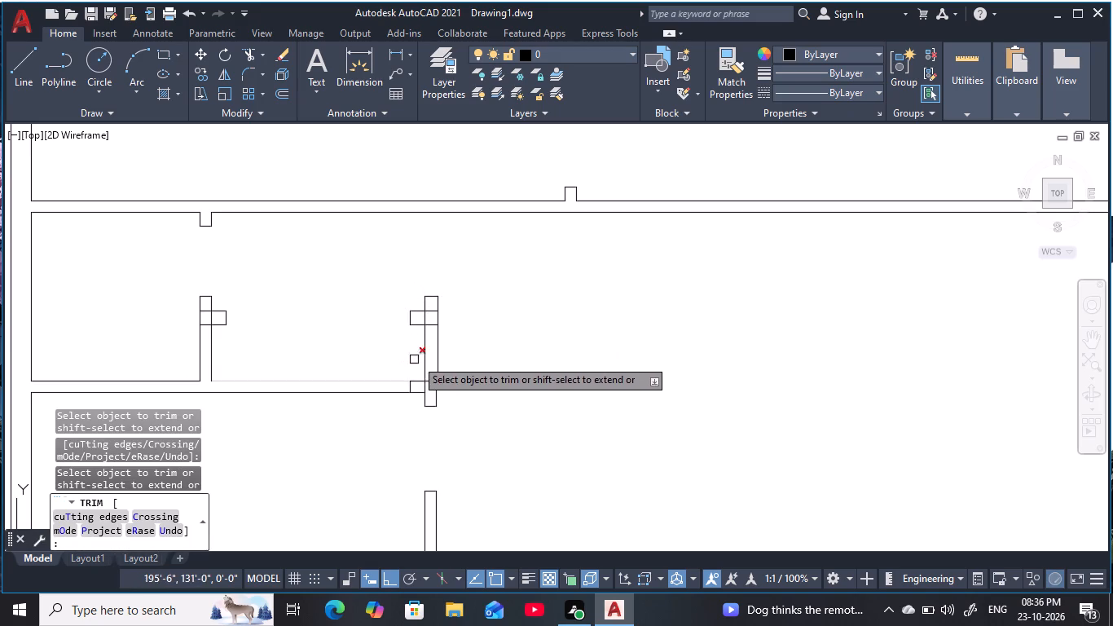
Trim the line segments crossing the eastern partition wall where its short stub meets it, opening the junction.
scroll(429, 328, "up", 2)
left_click(433, 275)
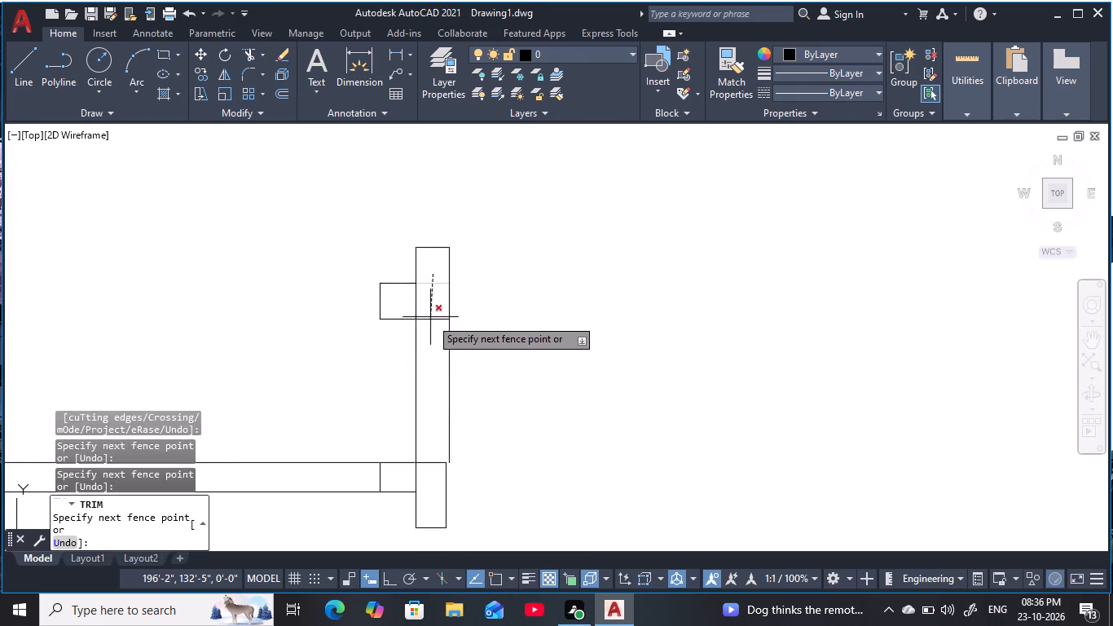
left_click(431, 322)
left_click(428, 306)
left_click(405, 308)
Trim the line segments crossing the western partition wall at its short stub, opening that junction.
scroll(273, 333, "down", 2)
middle_click_drag(260, 336, 486, 336)
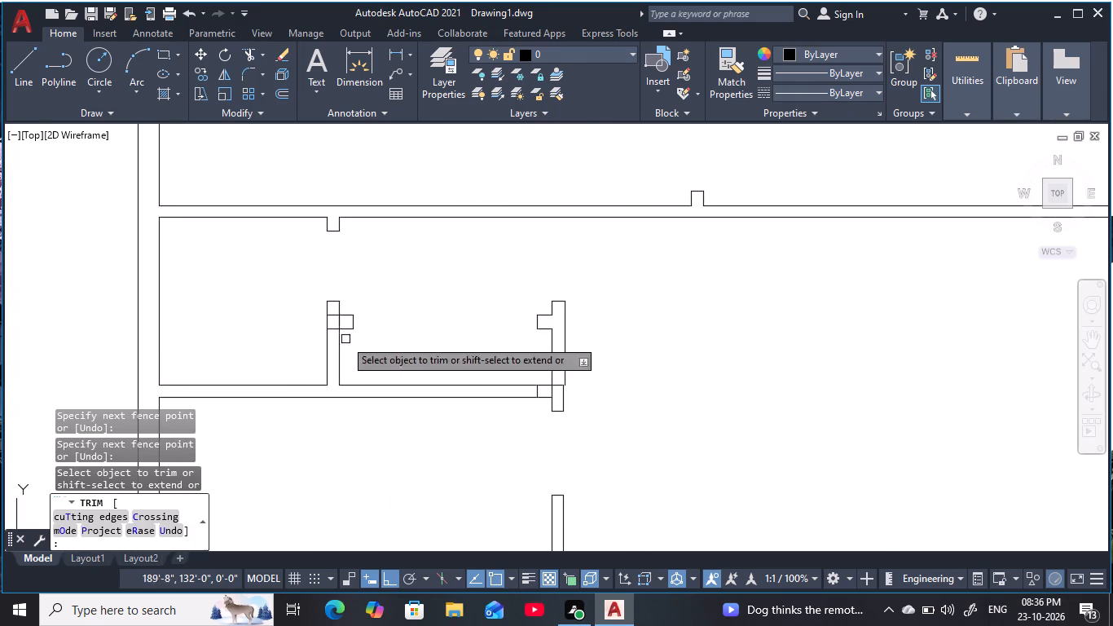
scroll(335, 320, "up", 2)
left_click(332, 301)
left_click(332, 351)
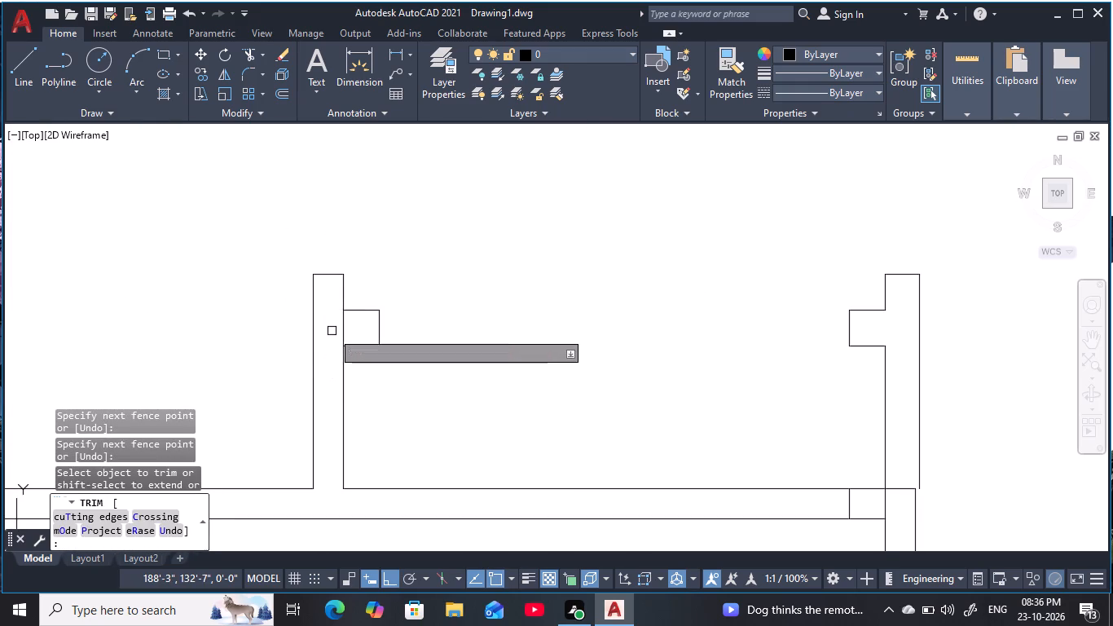
scroll(363, 333, "up", 1)
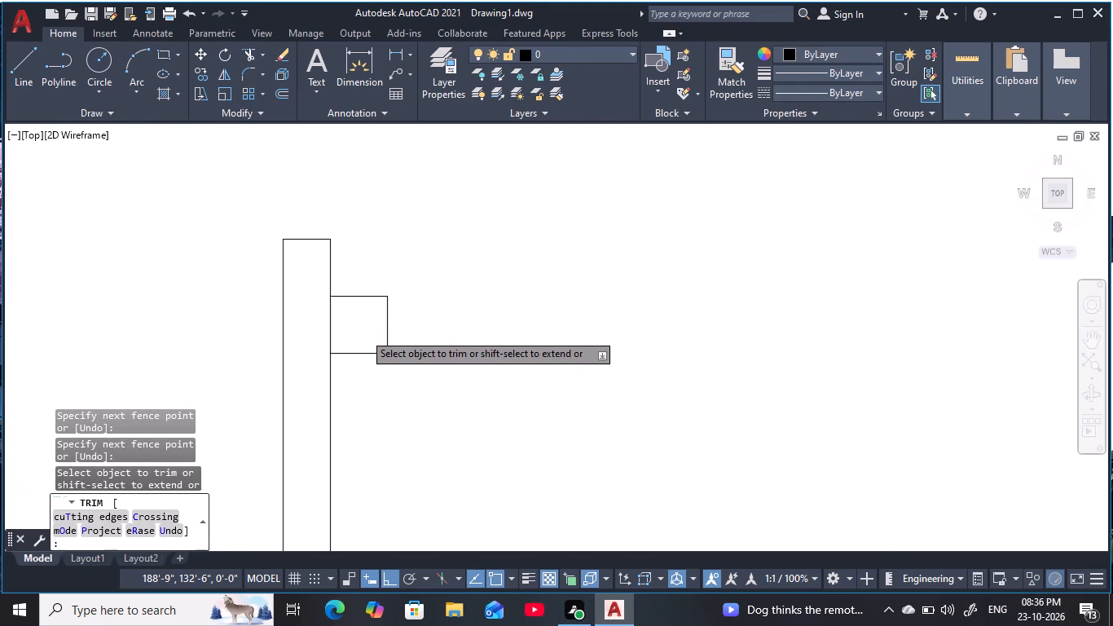
scroll(363, 333, "up", 1)
left_click(355, 333)
left_click(298, 337)
scroll(346, 329, "down", 2)
middle_click_drag(346, 329, 369, 325)
key("Escape")
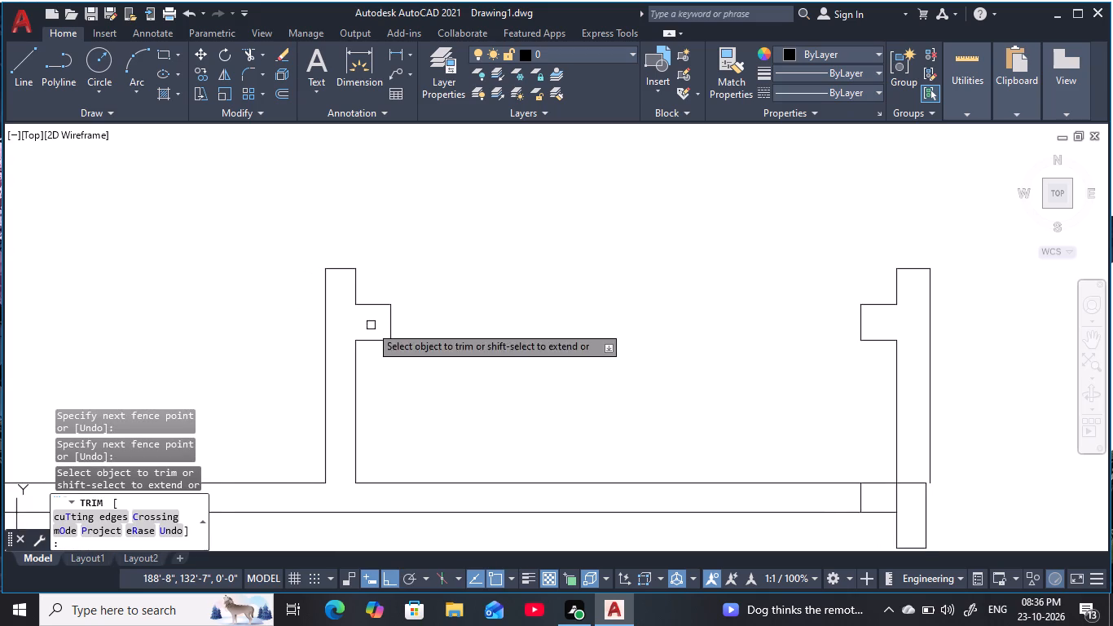
key("Escape")
key("Escape")
key("Escape")
key("Escape")
key("Escape")
key("Escape")
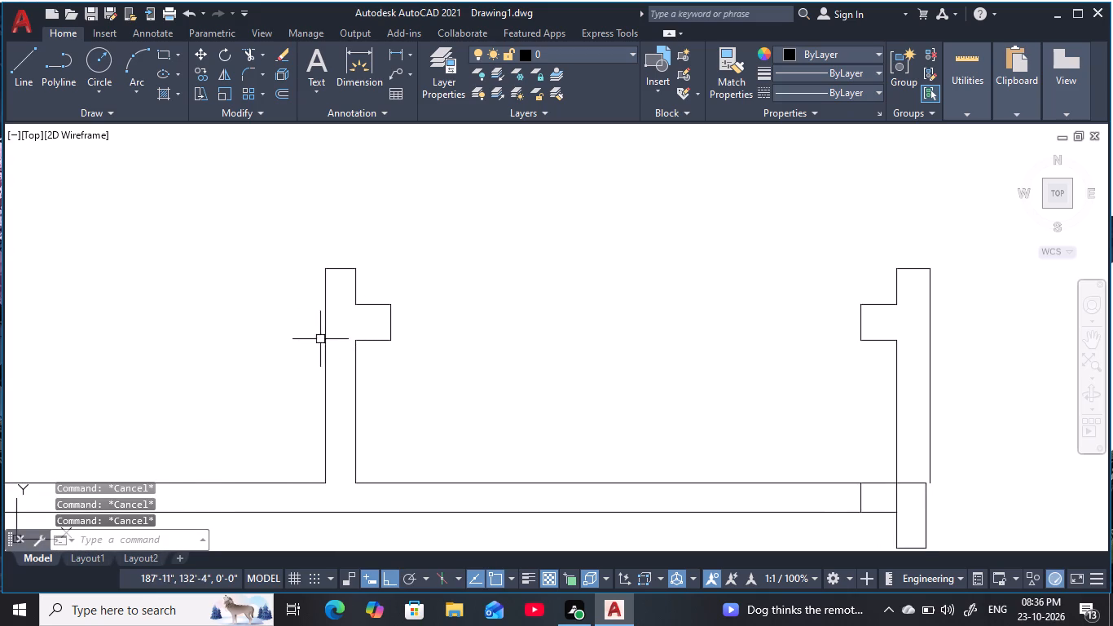
Erase the misaligned east face line of the eastern partition wall.
scroll(384, 381, "down", 2)
middle_click_drag(464, 391, 395, 391)
key("Escape")
key("Escape")
key("Escape")
middle_click_drag(392, 361, 385, 348)
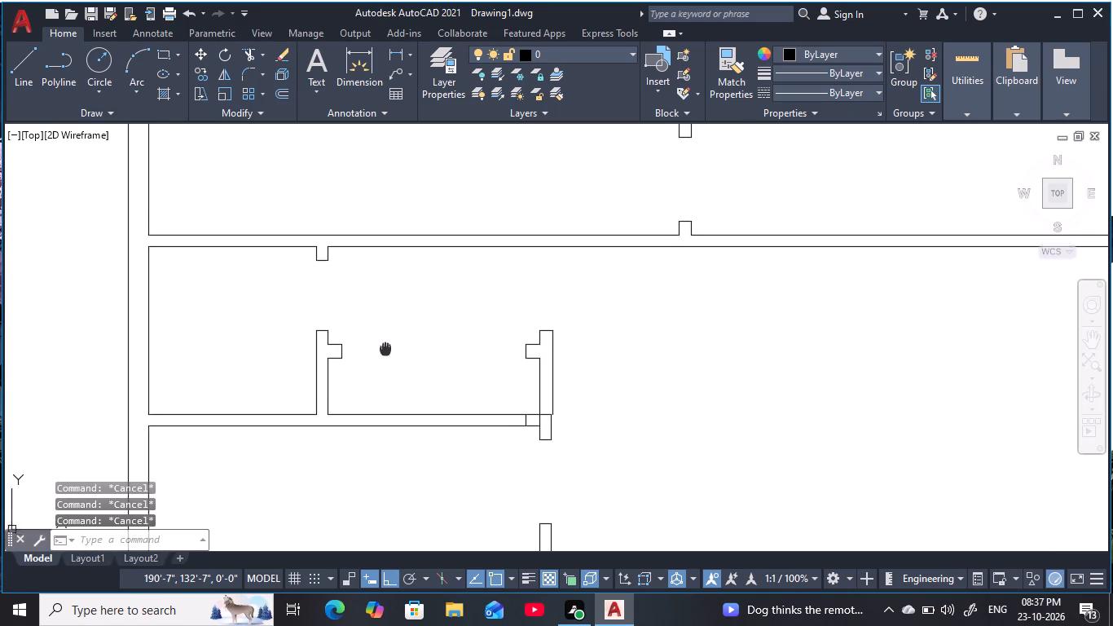
middle_click_drag(385, 348, 381, 320)
key("Escape")
key("Escape")
scroll(526, 402, "up", 2)
key("Escape")
key("Escape")
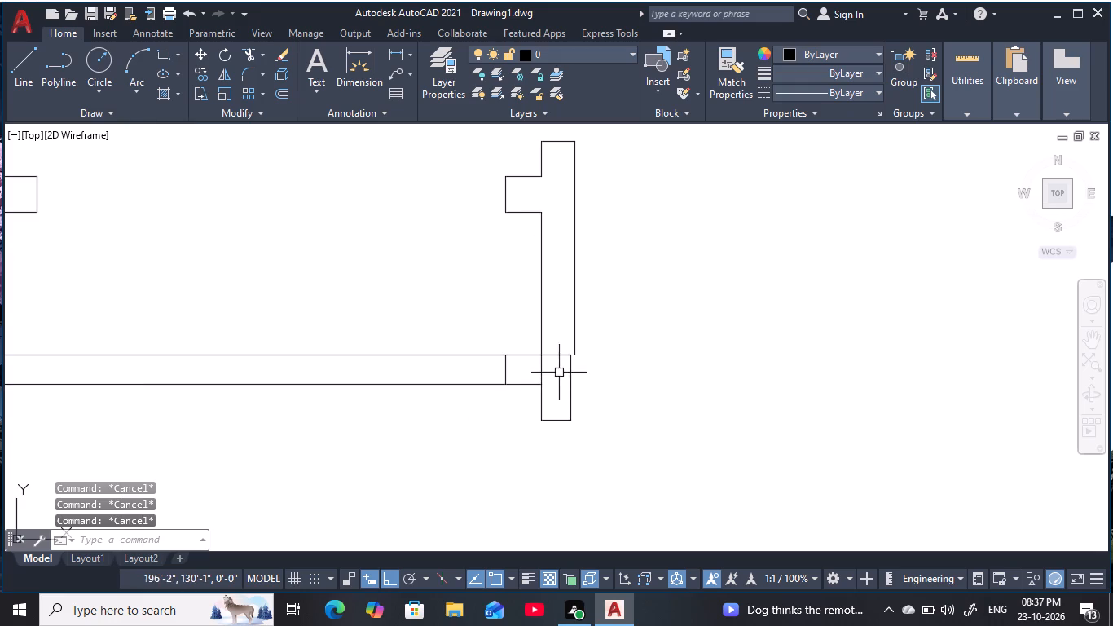
key("Escape")
key("Escape")
middle_click_drag(527, 342, 486, 372)
key("Escape")
key("Escape")
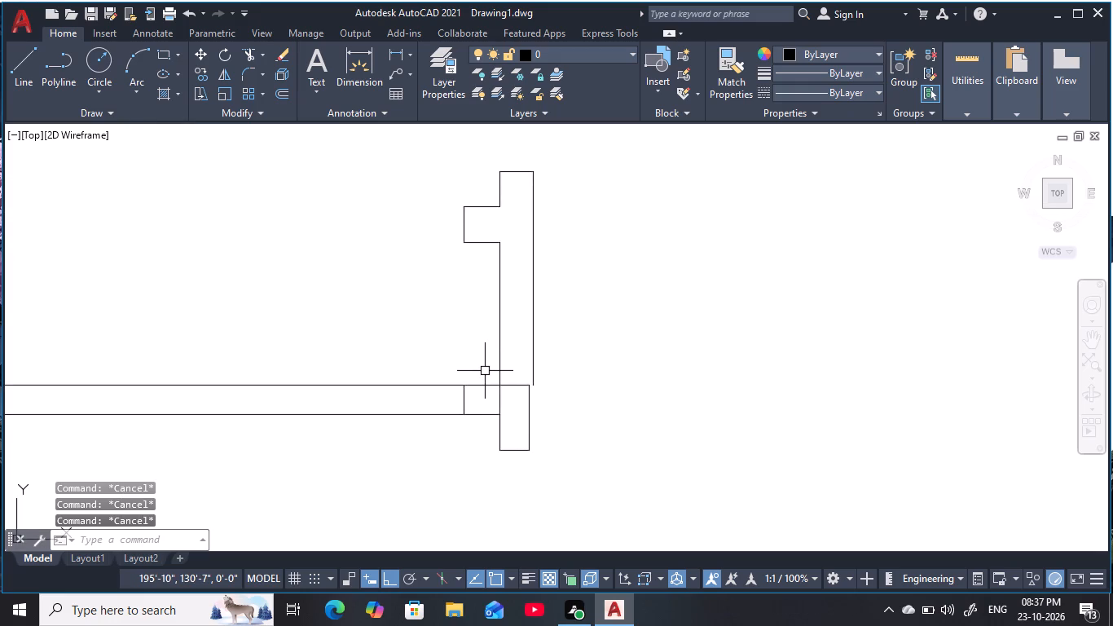
left_click(531, 344)
key("e")
key("space")
key("Escape")
key("Escape")
key("Escape")
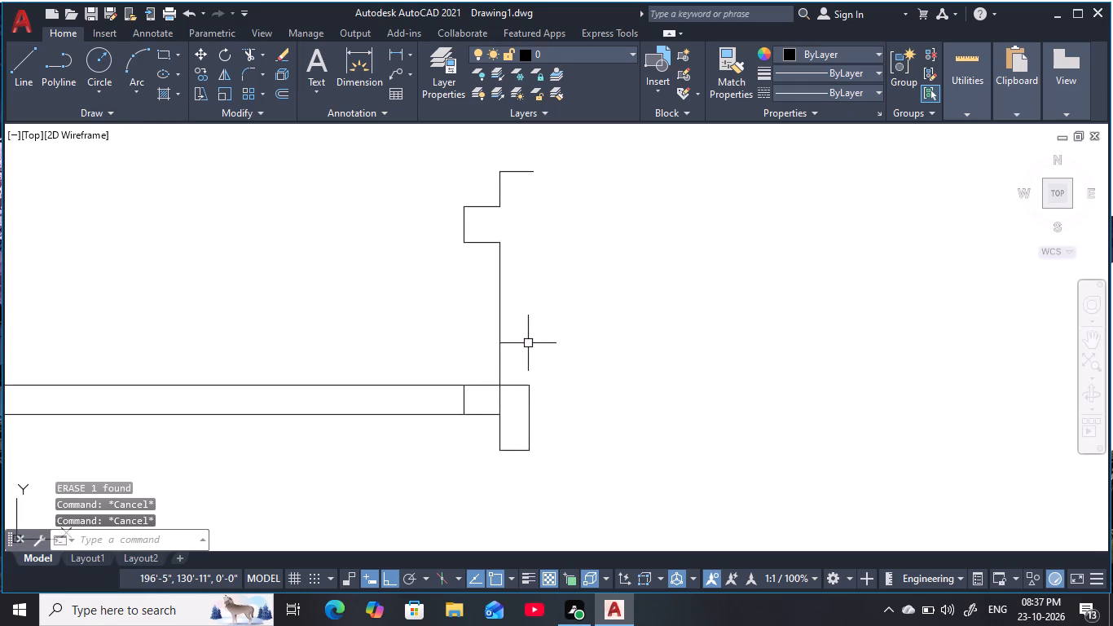
key("Escape")
key("Escape")
key("Escape")
Offset the west face line of the eastern partition wall 5 inches to the east.
key("o")
key("space")
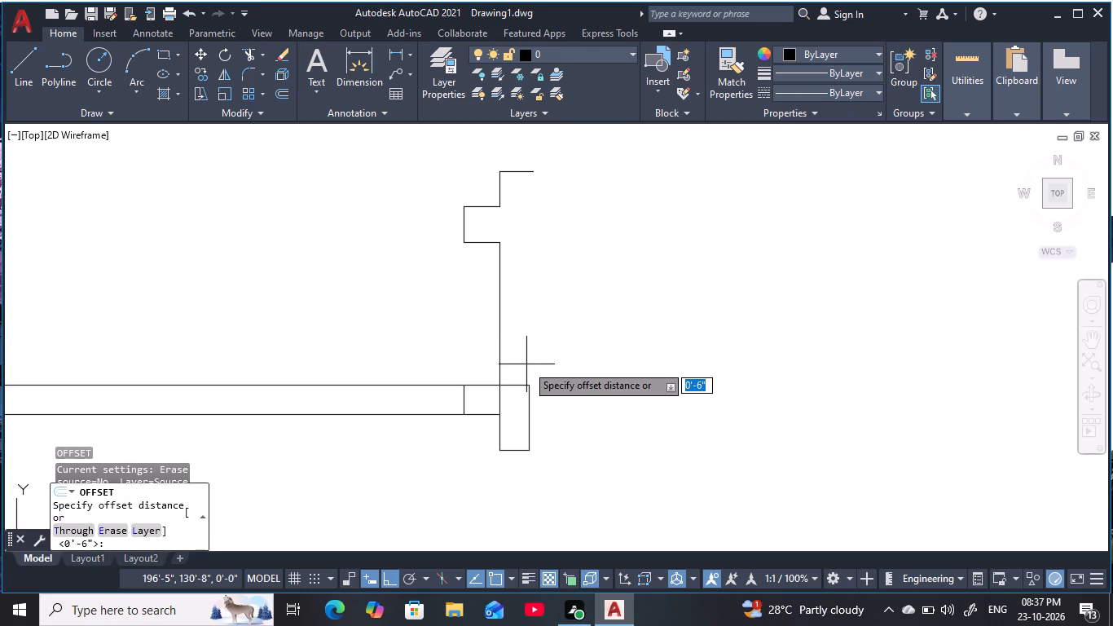
type("5")
key("space")
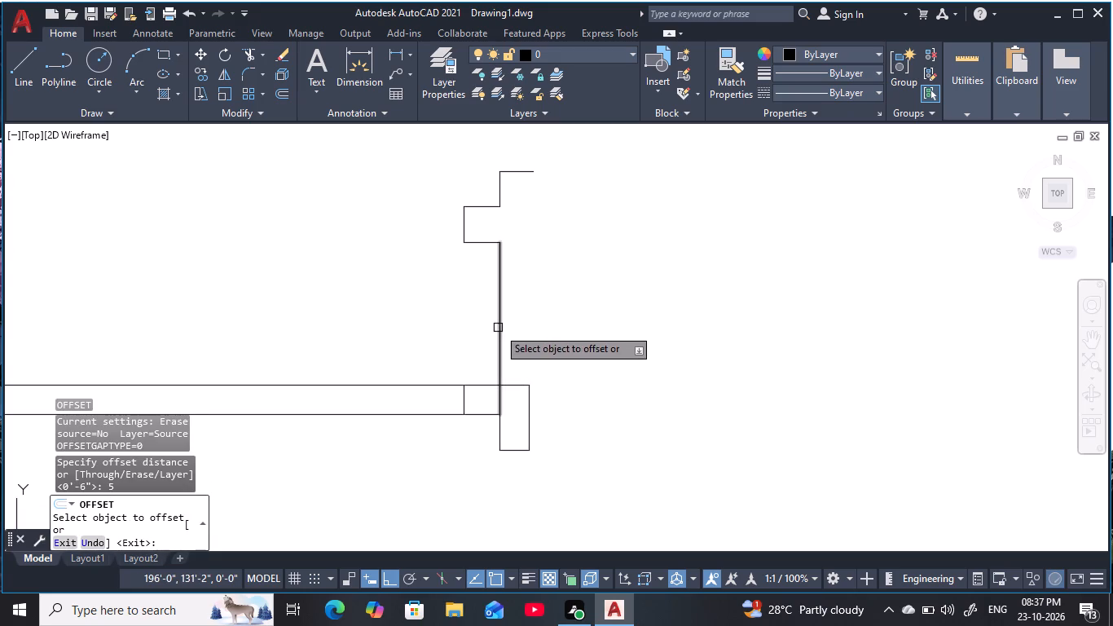
left_click(498, 328)
left_click(543, 325)
key("Escape")
key("Escape")
key("Escape")
Extend the offset east face line up to the wall's top end line.
key("e")
key("x")
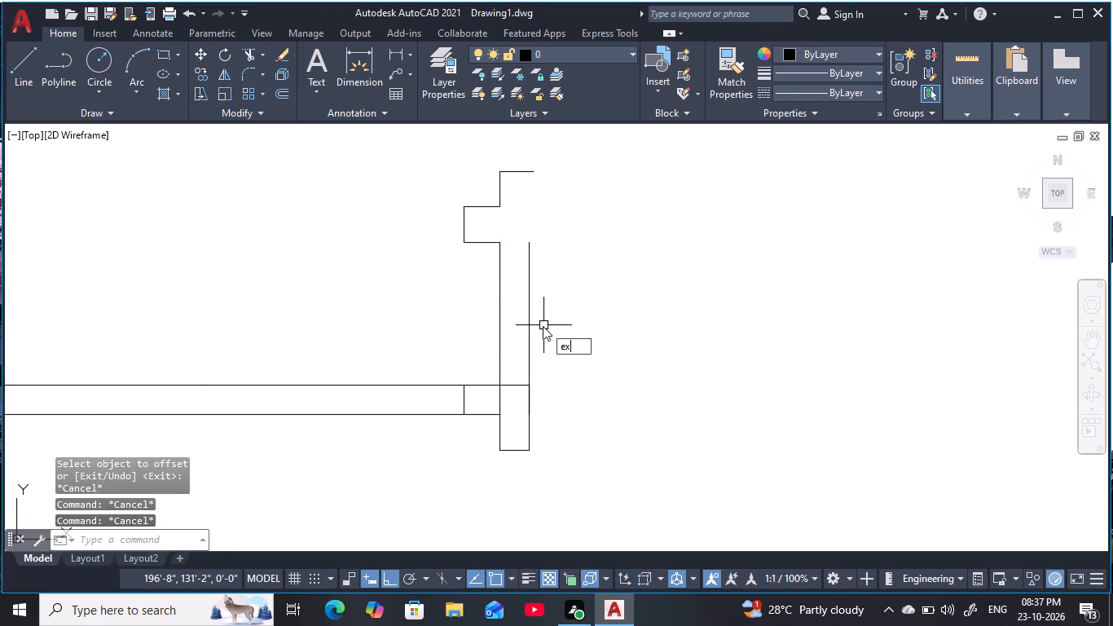
key("space")
left_click(533, 318)
key("Escape")
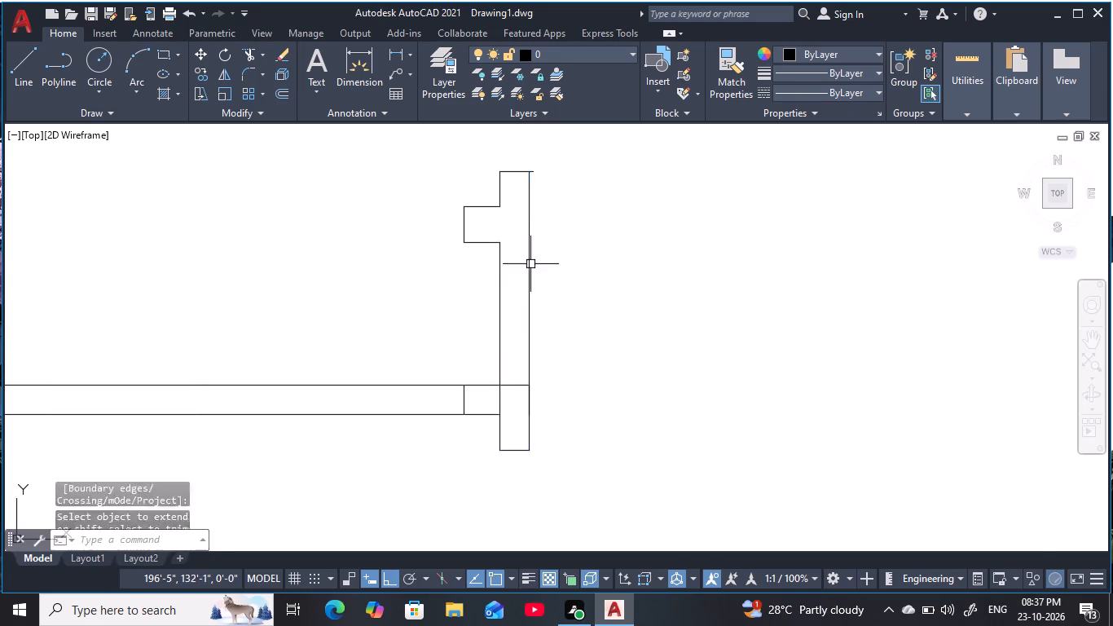
key("Escape")
key("Escape")
Trim the overhang of the eastern wall's top end line beyond its east face.
scroll(535, 172, "up", 5)
key("Escape")
key("Escape")
type("tr")
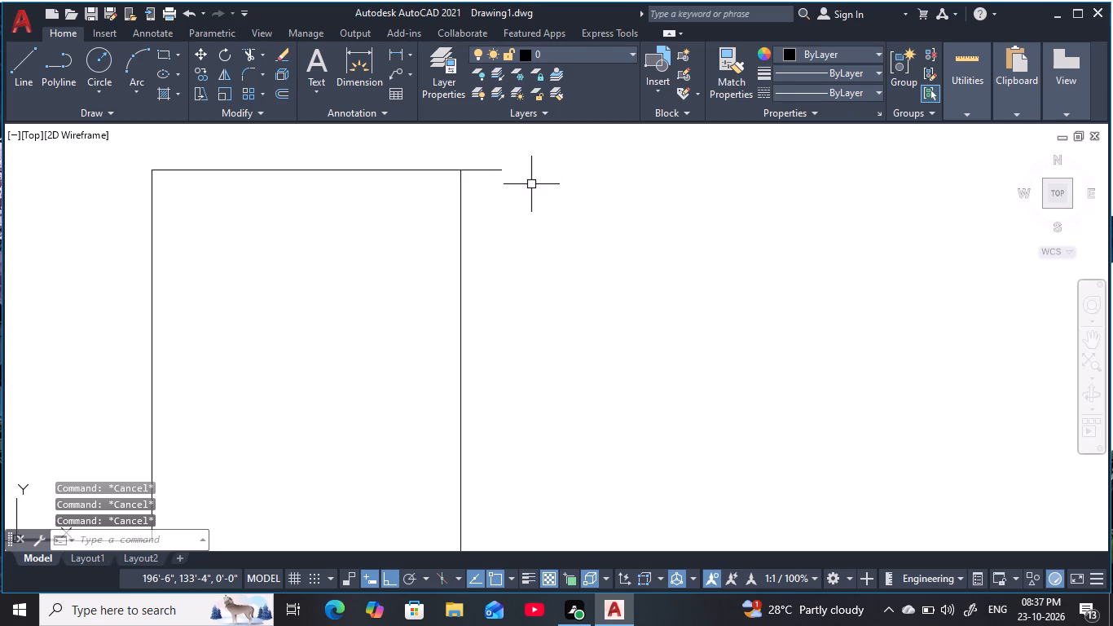
key("space")
left_click(497, 173)
Trim the leftover segments where the southern horizontal wall meets the eastern partition wall, opening the junction.
scroll(535, 262, "down", 5)
middle_click_drag(548, 276, 563, 236)
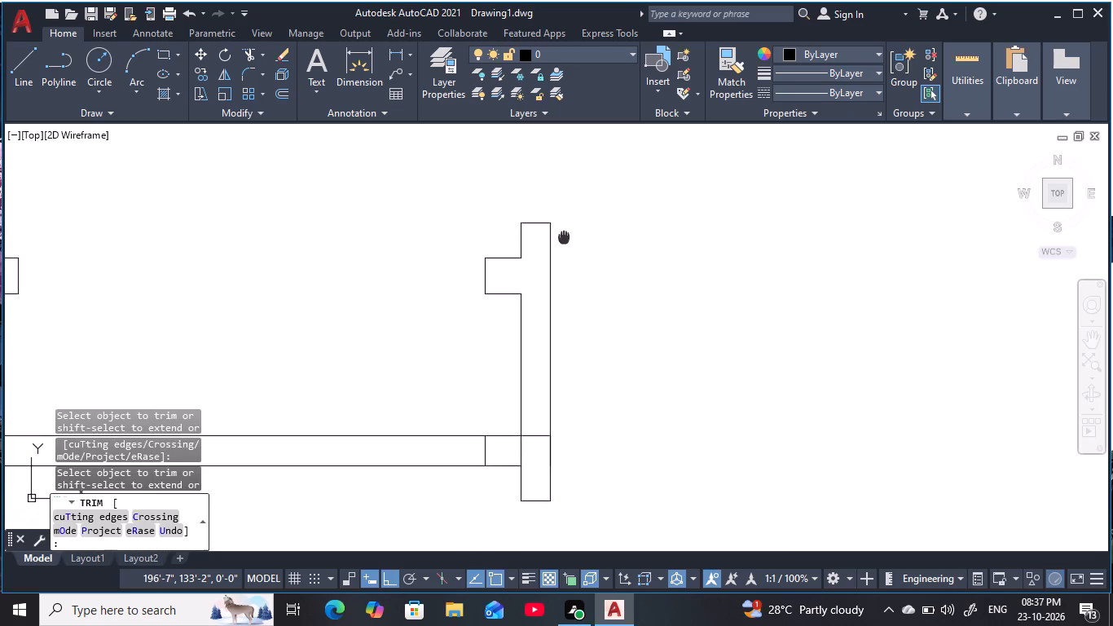
left_click(480, 450)
left_click(526, 448)
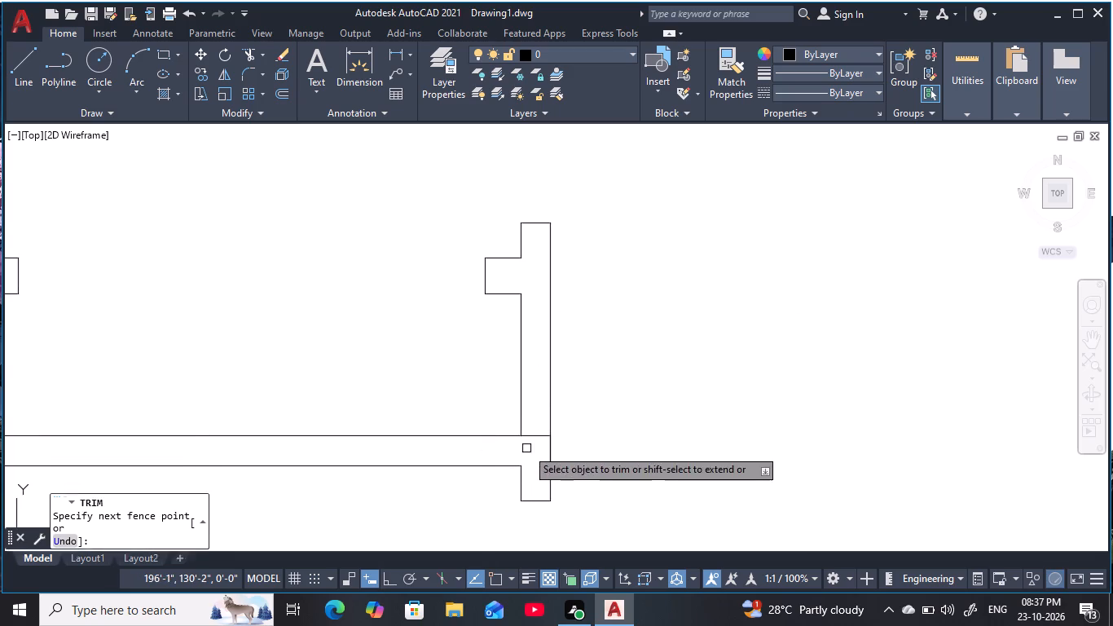
left_click(530, 441)
left_click(537, 424)
scroll(517, 449, "down", 2)
middle_click_drag(507, 451, 684, 404)
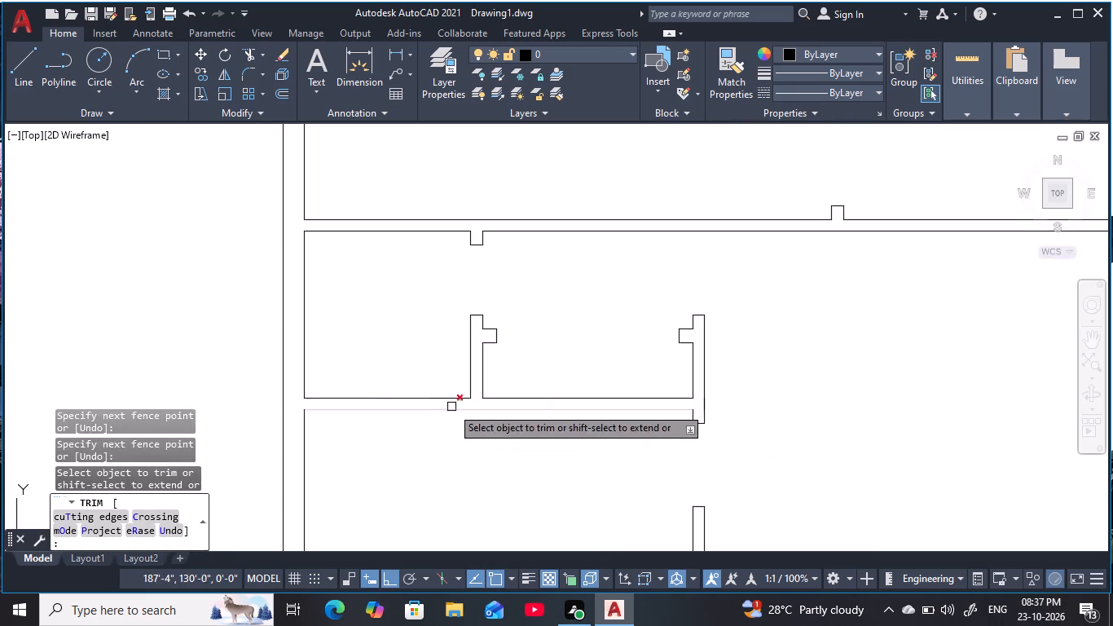
key("Escape")
key("Escape")
key("Escape")
key("Escape")
middle_click_drag(545, 360, 469, 362)
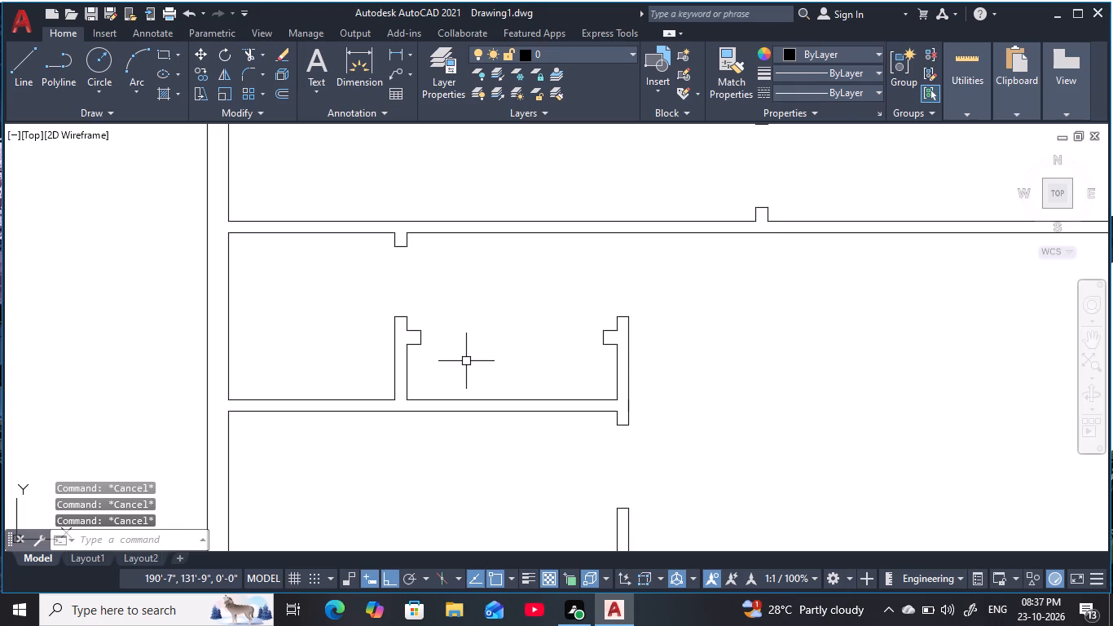
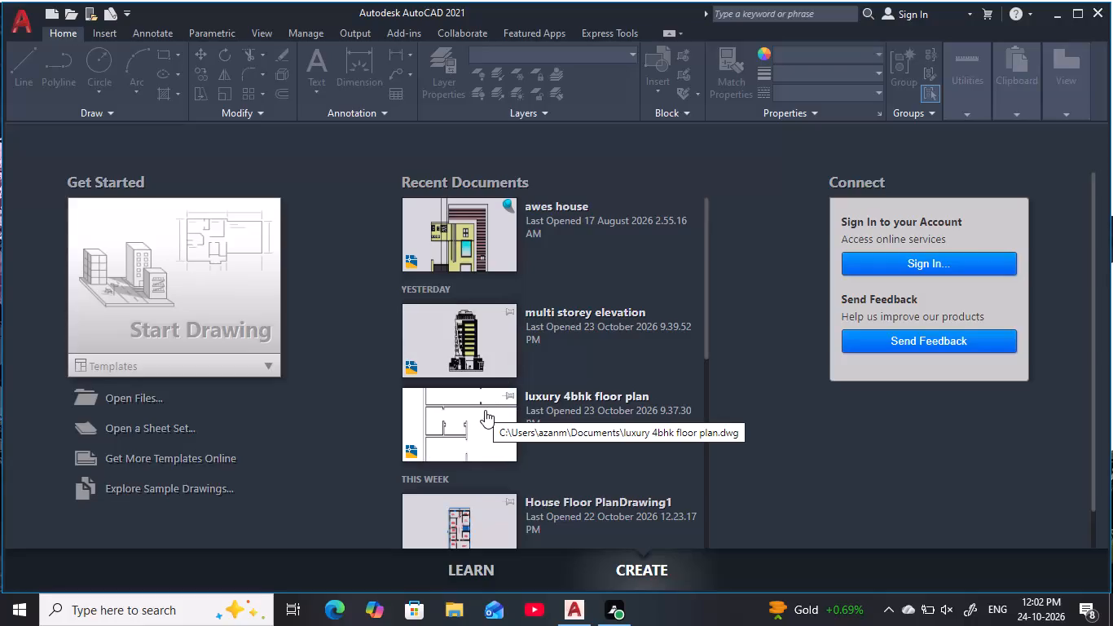
Open the recent drawing named luxury 4bhk floor plan.
left_click(486, 409)
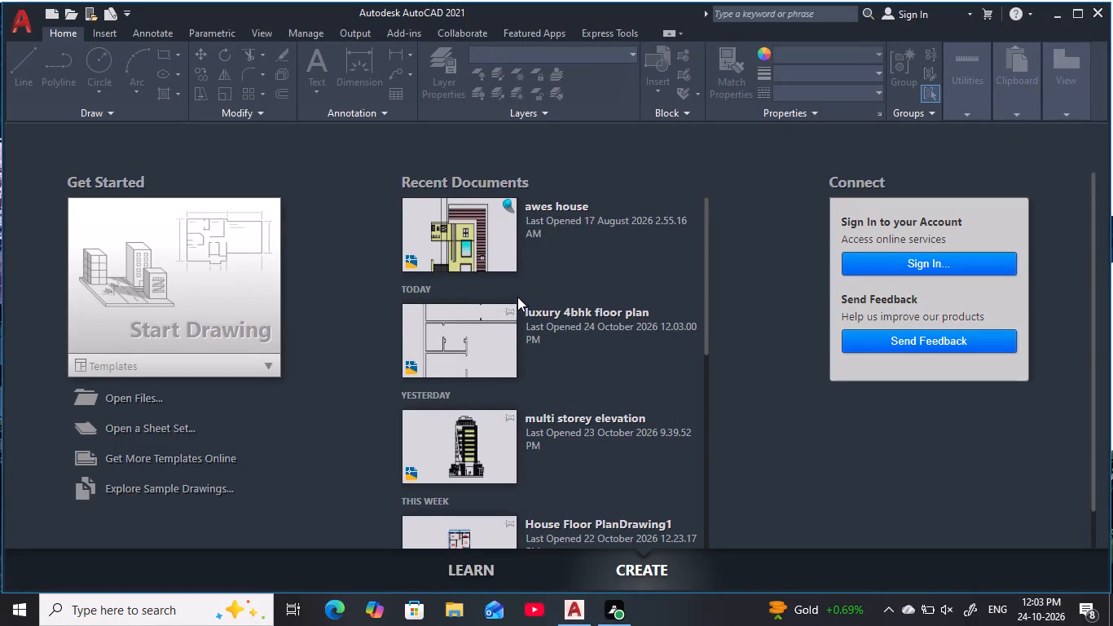
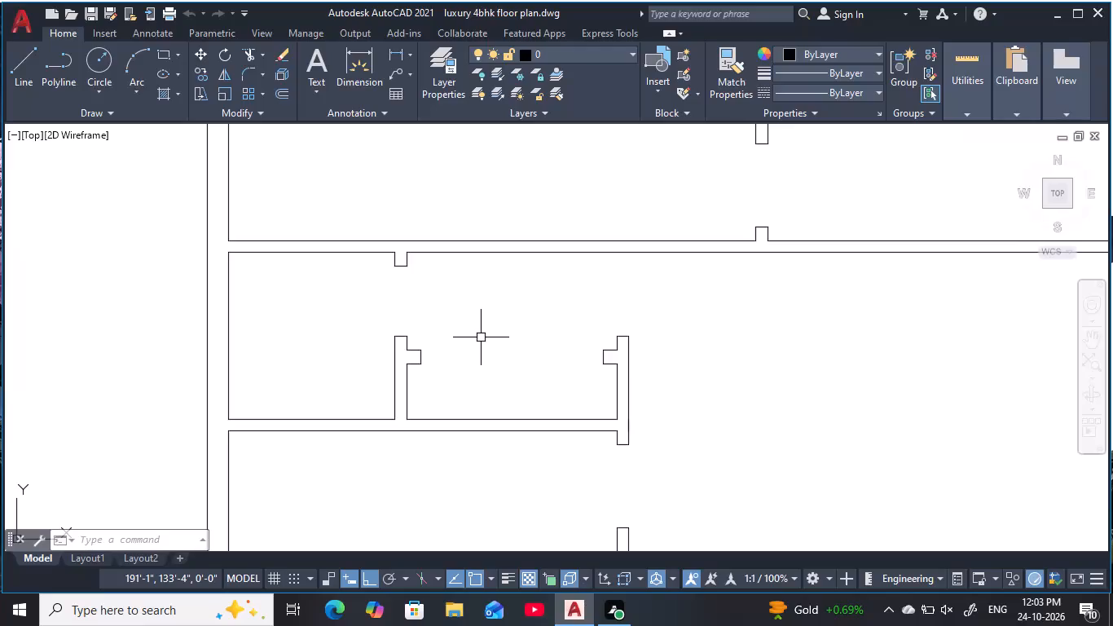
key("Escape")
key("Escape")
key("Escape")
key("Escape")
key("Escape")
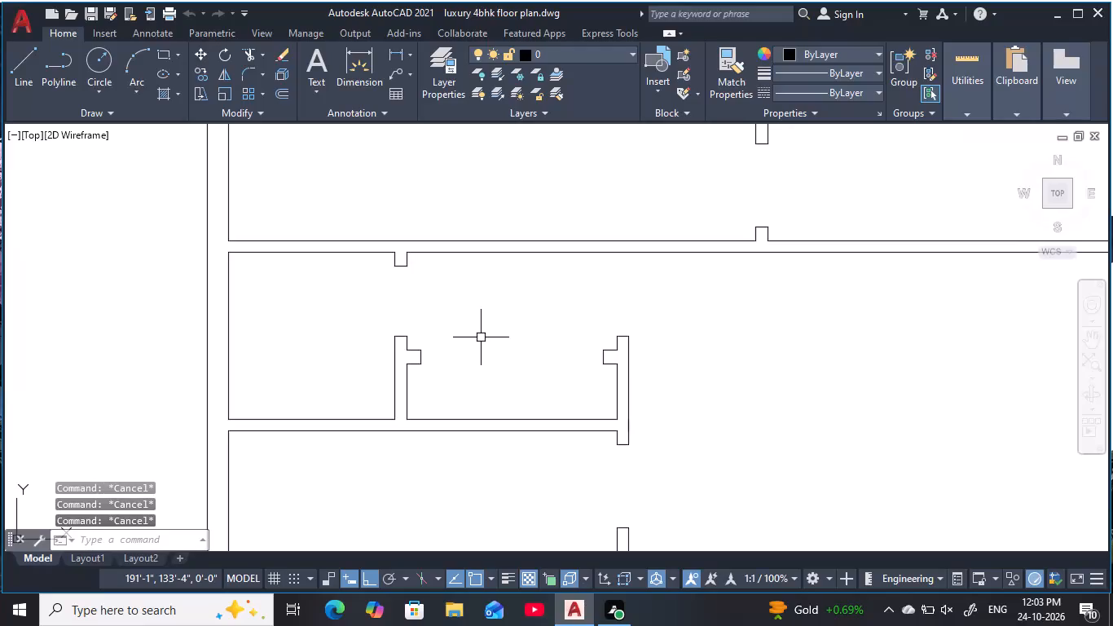
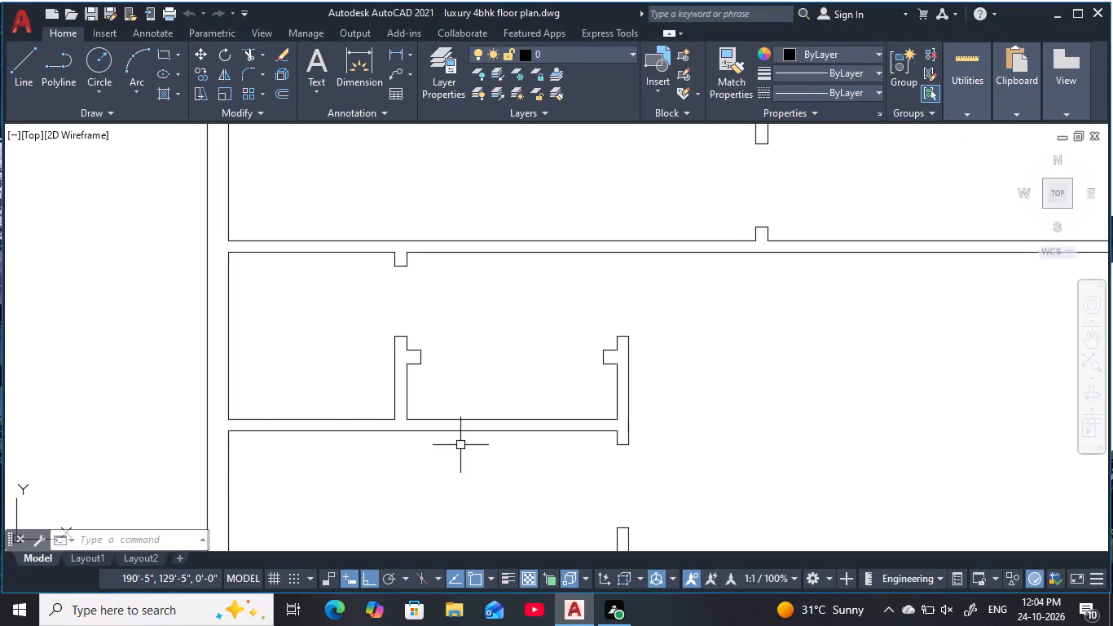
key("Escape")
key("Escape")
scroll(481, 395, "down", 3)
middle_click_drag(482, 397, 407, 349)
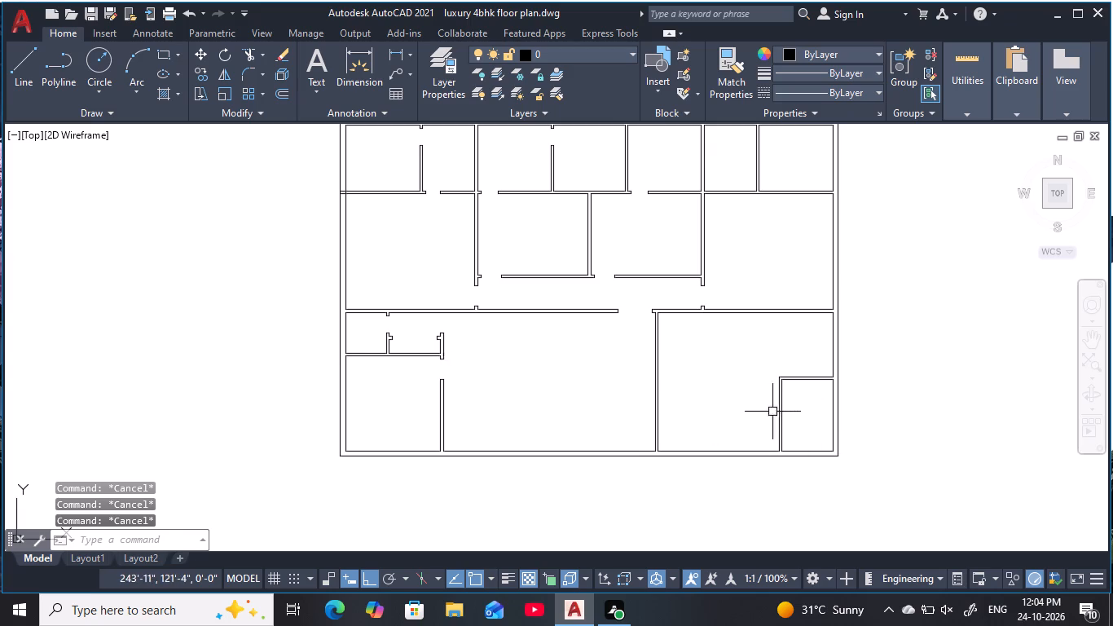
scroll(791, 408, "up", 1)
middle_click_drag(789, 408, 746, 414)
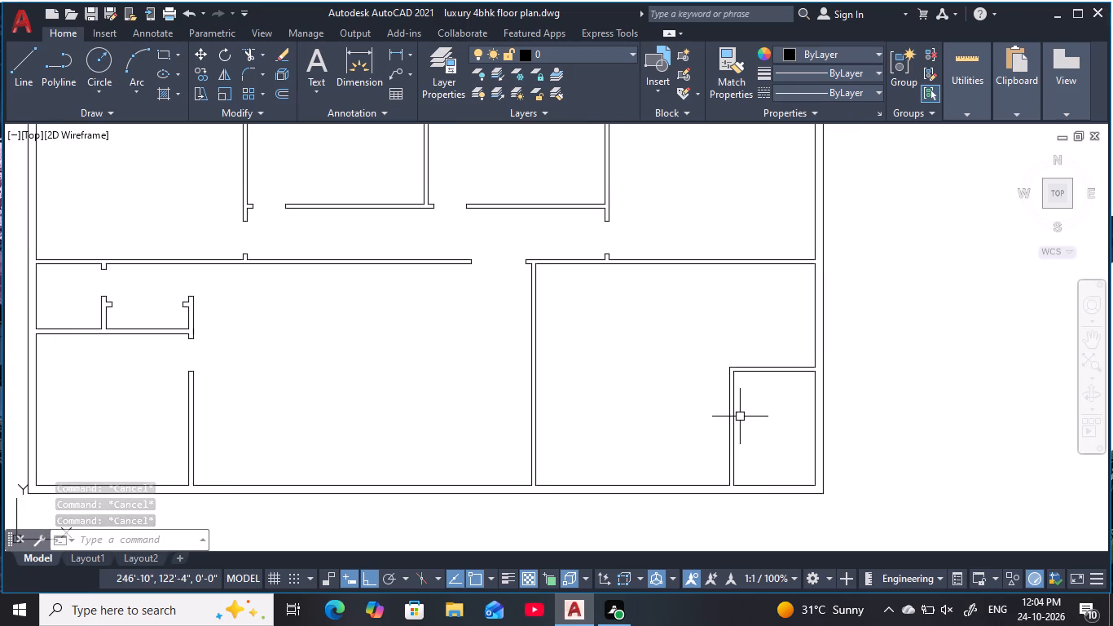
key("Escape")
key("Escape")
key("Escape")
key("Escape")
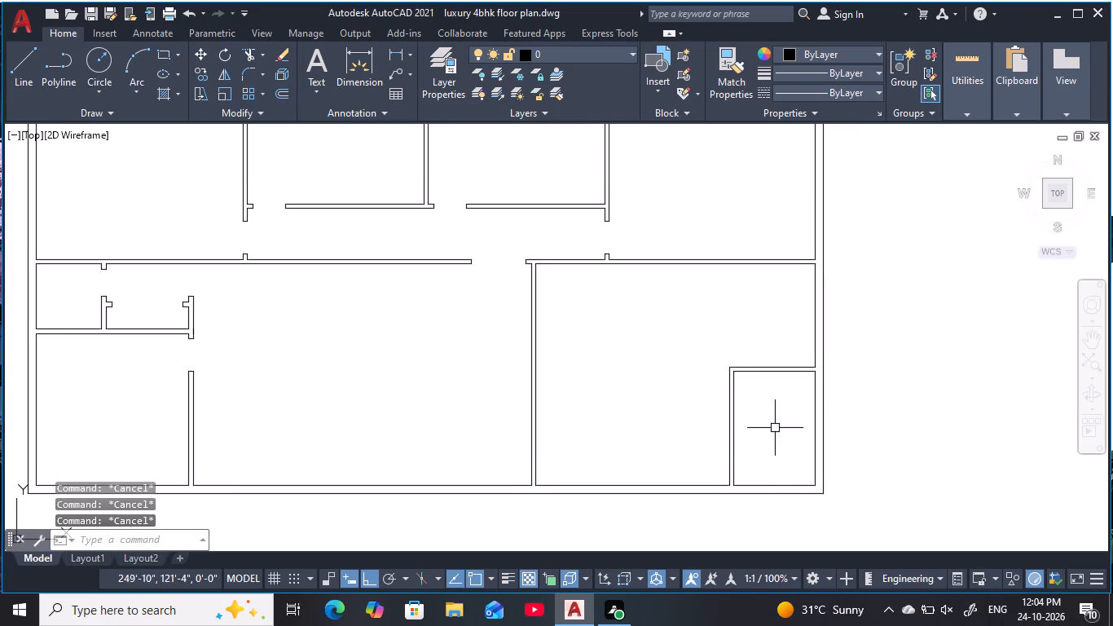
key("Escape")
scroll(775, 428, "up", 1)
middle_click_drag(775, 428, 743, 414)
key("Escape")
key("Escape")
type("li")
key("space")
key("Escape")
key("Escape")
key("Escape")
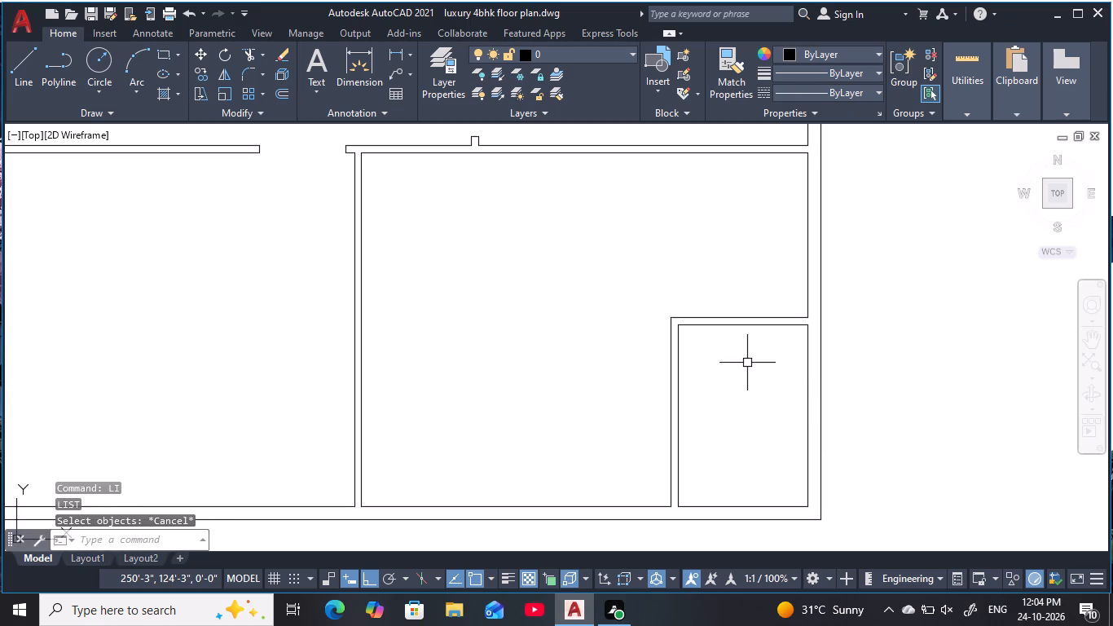
Measure the inside vertical length of the small lower-right corner room with a linear dimension, without placing it.
type("dli")
key("space")
left_click(730, 329)
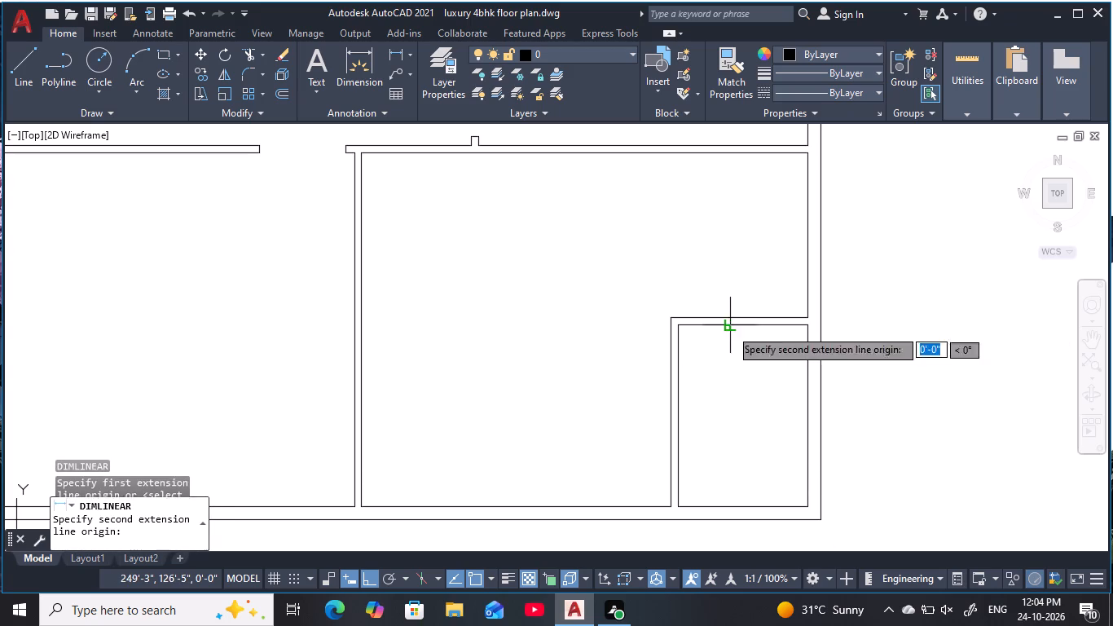
left_click(733, 500)
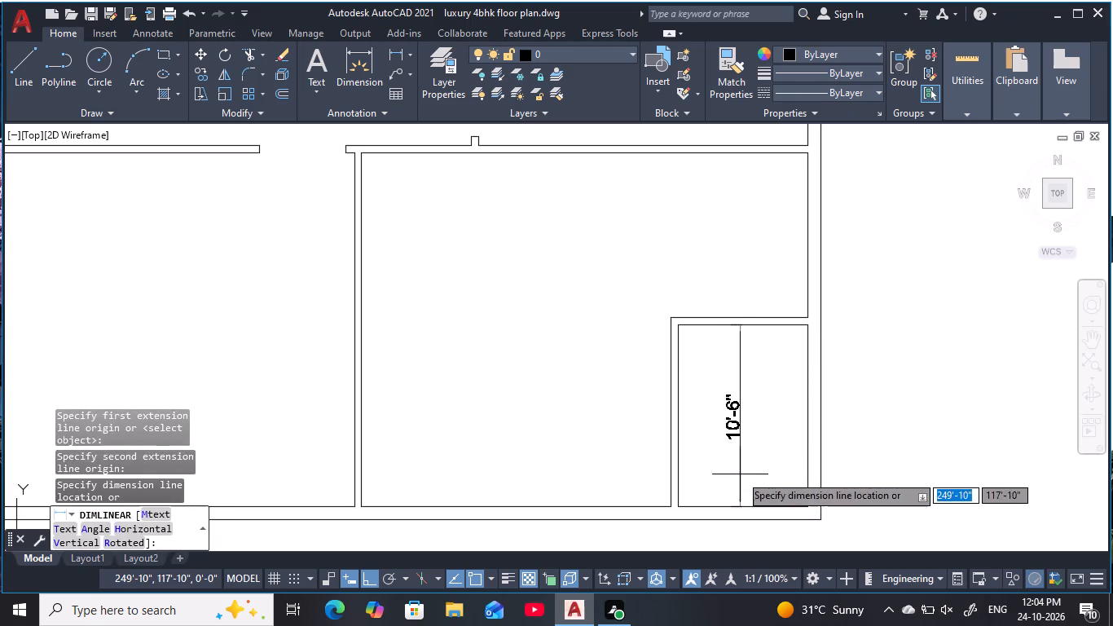
key("Escape")
key("Escape")
key("Escape")
middle_click_drag(741, 447, 716, 441)
key("Escape")
key("Escape")
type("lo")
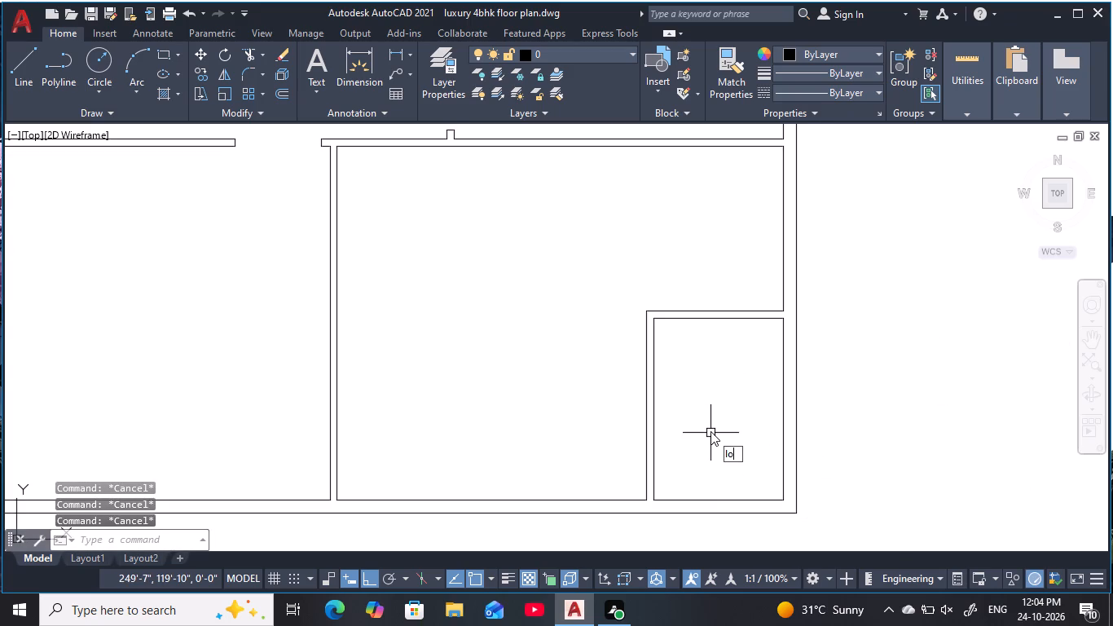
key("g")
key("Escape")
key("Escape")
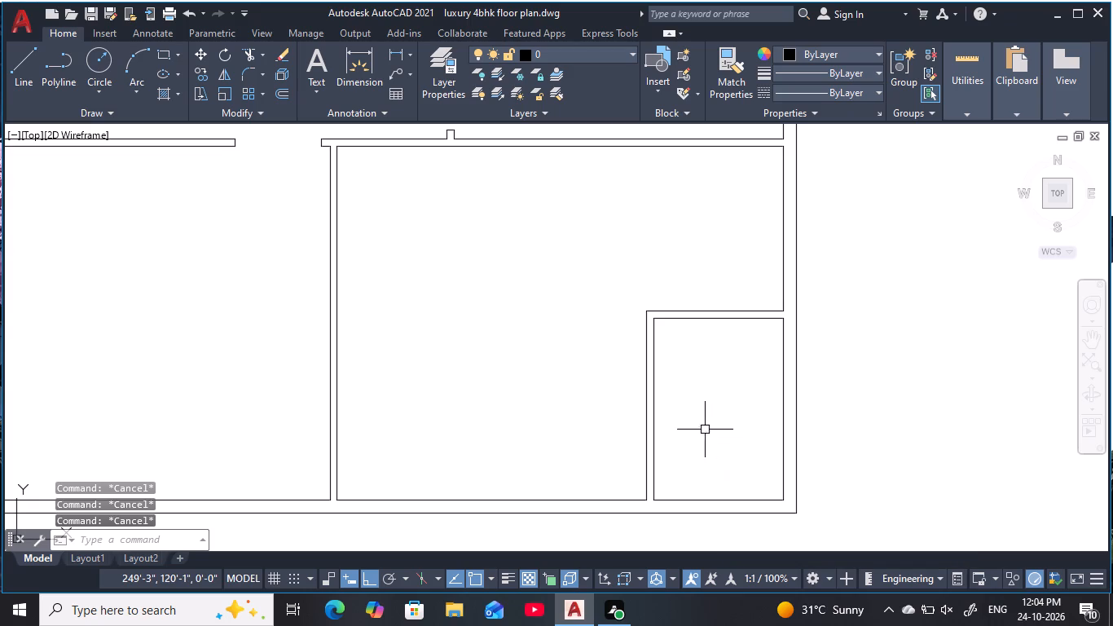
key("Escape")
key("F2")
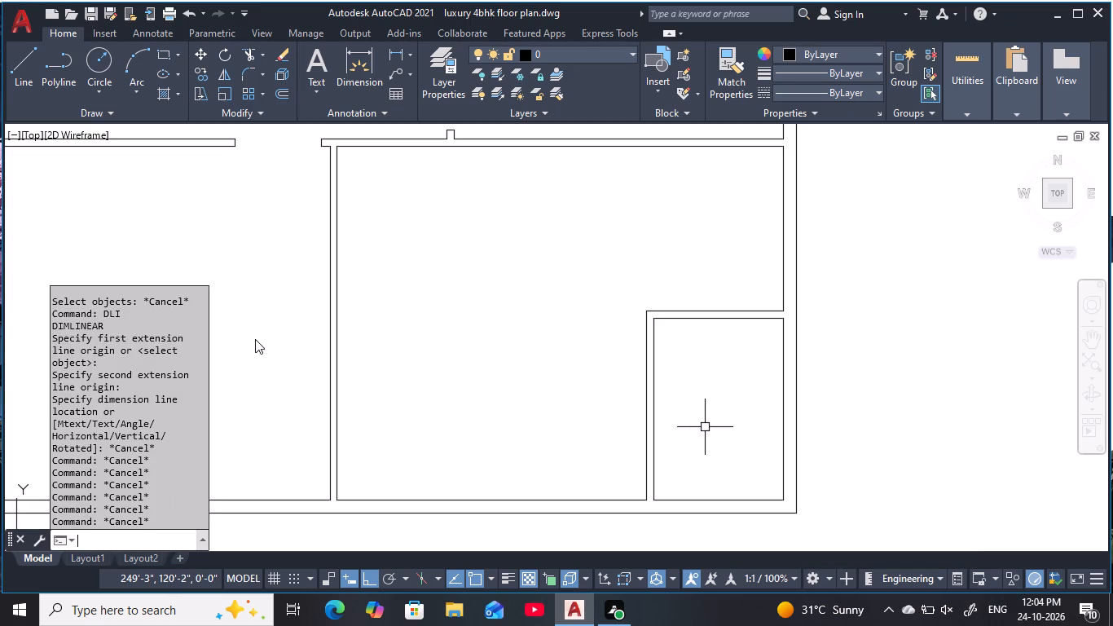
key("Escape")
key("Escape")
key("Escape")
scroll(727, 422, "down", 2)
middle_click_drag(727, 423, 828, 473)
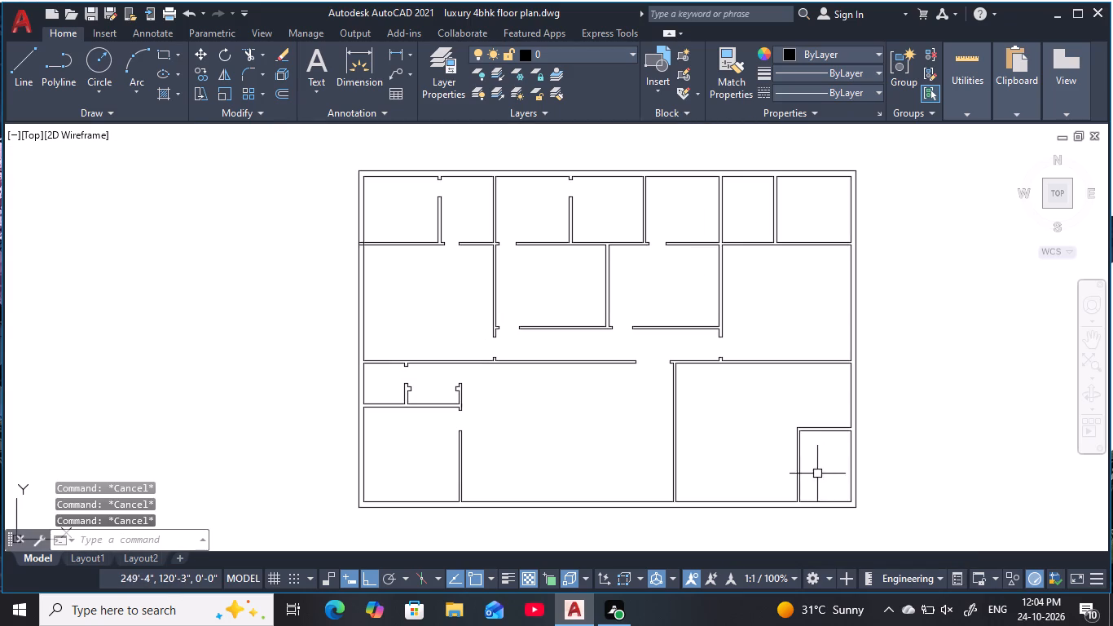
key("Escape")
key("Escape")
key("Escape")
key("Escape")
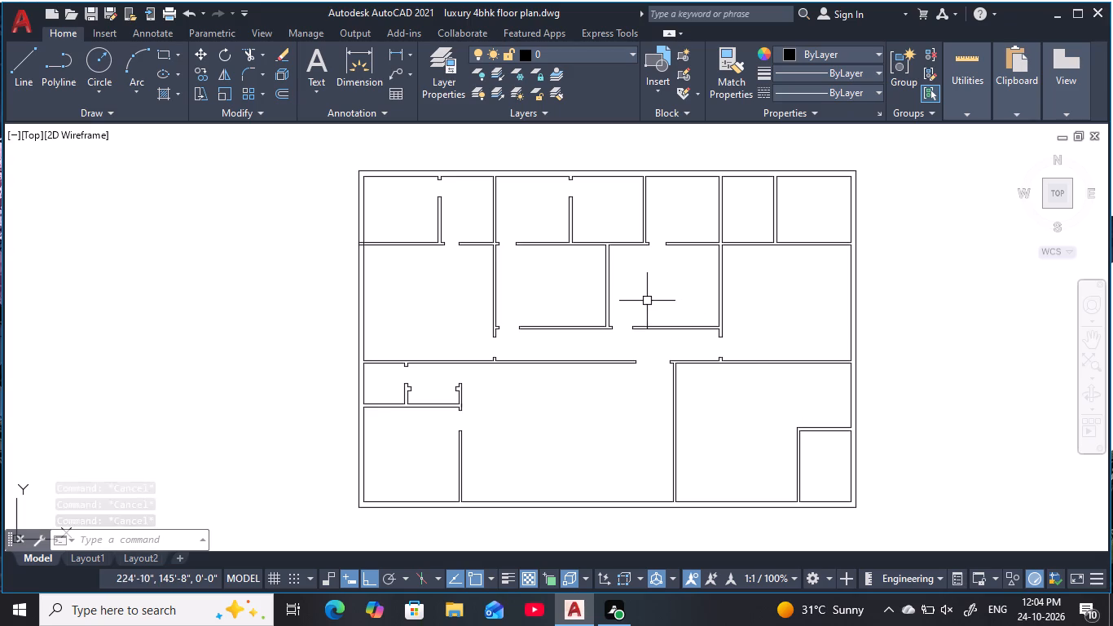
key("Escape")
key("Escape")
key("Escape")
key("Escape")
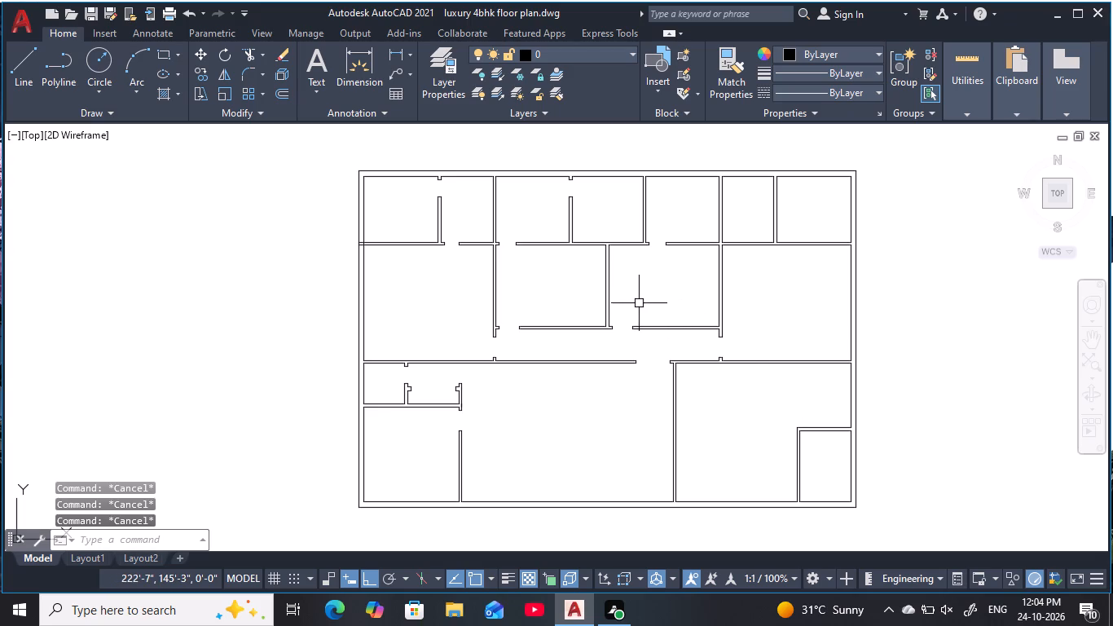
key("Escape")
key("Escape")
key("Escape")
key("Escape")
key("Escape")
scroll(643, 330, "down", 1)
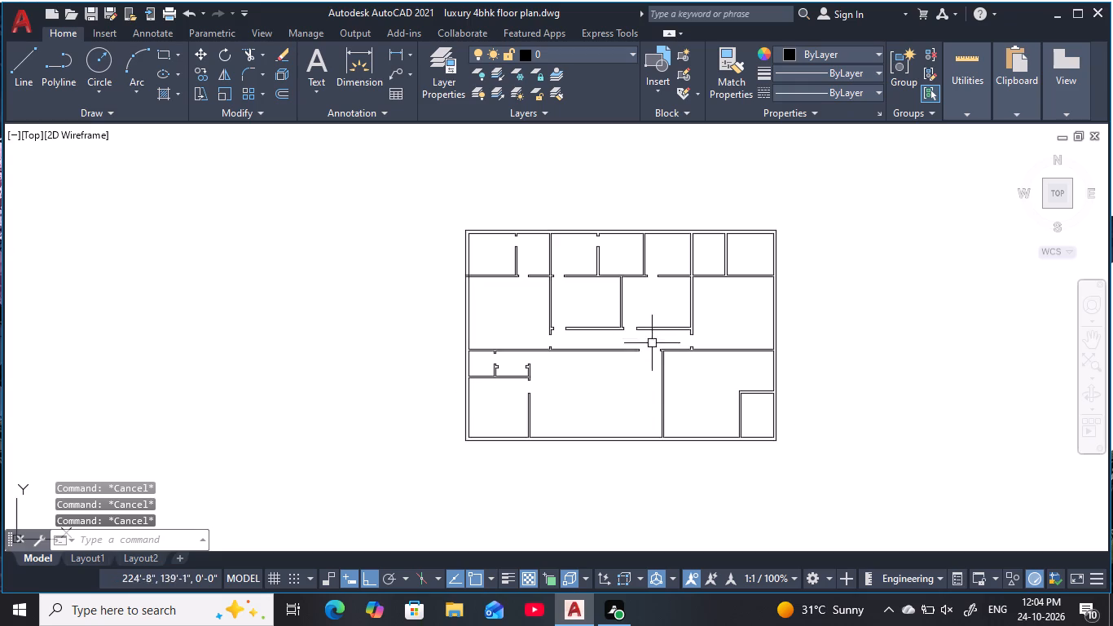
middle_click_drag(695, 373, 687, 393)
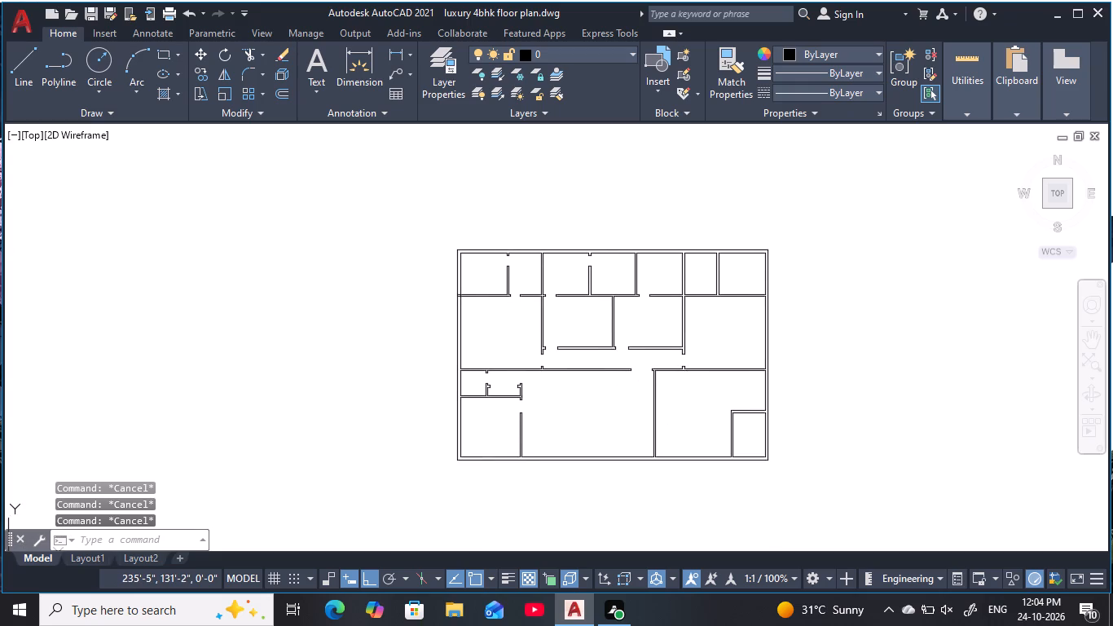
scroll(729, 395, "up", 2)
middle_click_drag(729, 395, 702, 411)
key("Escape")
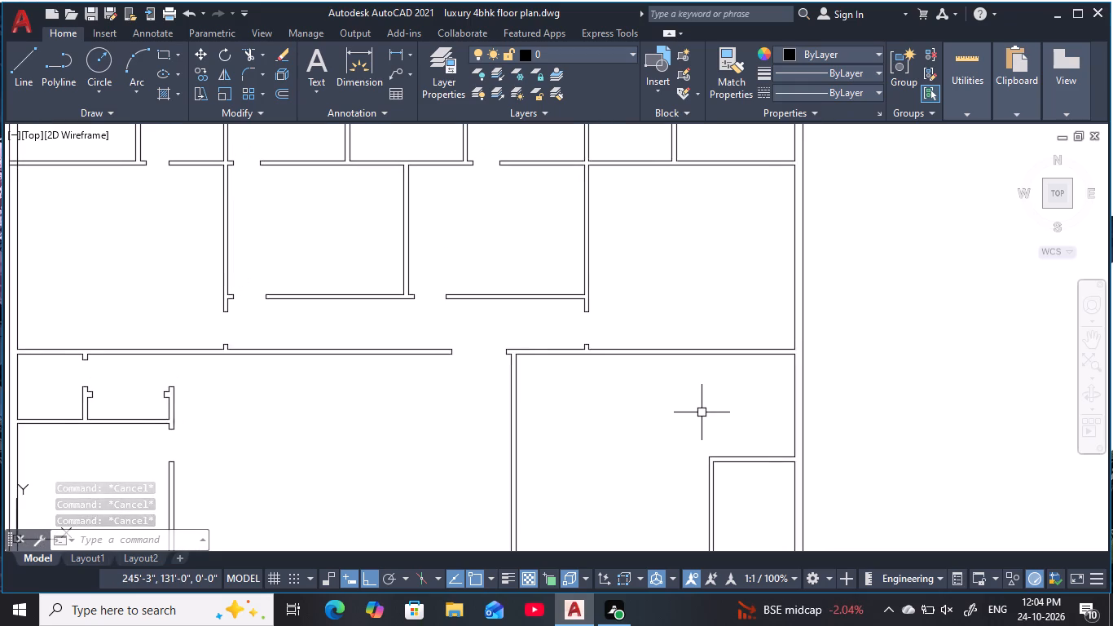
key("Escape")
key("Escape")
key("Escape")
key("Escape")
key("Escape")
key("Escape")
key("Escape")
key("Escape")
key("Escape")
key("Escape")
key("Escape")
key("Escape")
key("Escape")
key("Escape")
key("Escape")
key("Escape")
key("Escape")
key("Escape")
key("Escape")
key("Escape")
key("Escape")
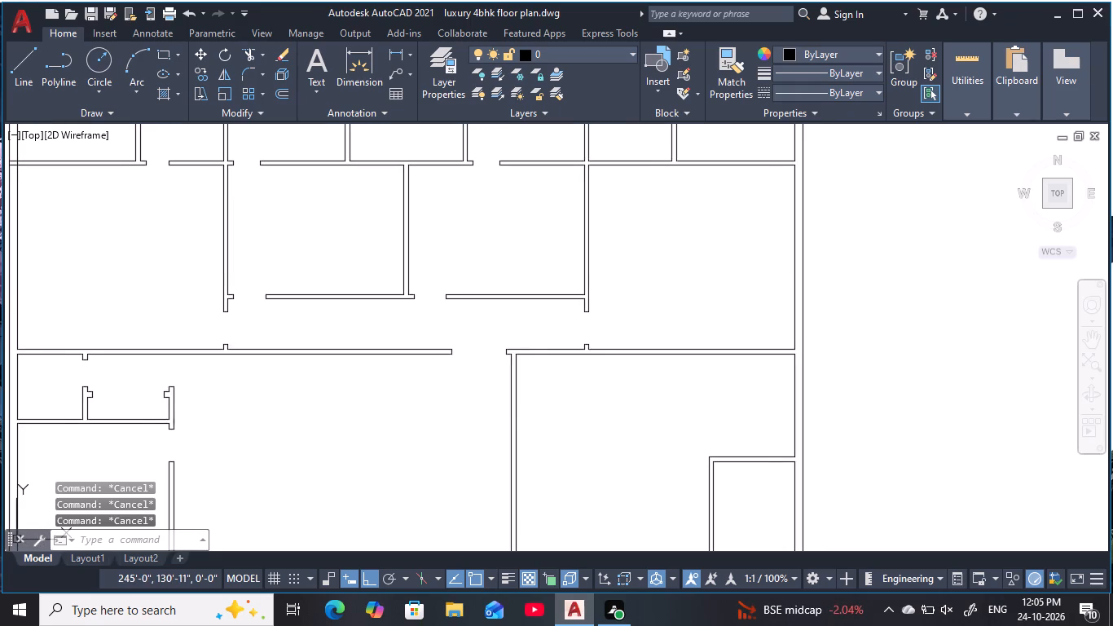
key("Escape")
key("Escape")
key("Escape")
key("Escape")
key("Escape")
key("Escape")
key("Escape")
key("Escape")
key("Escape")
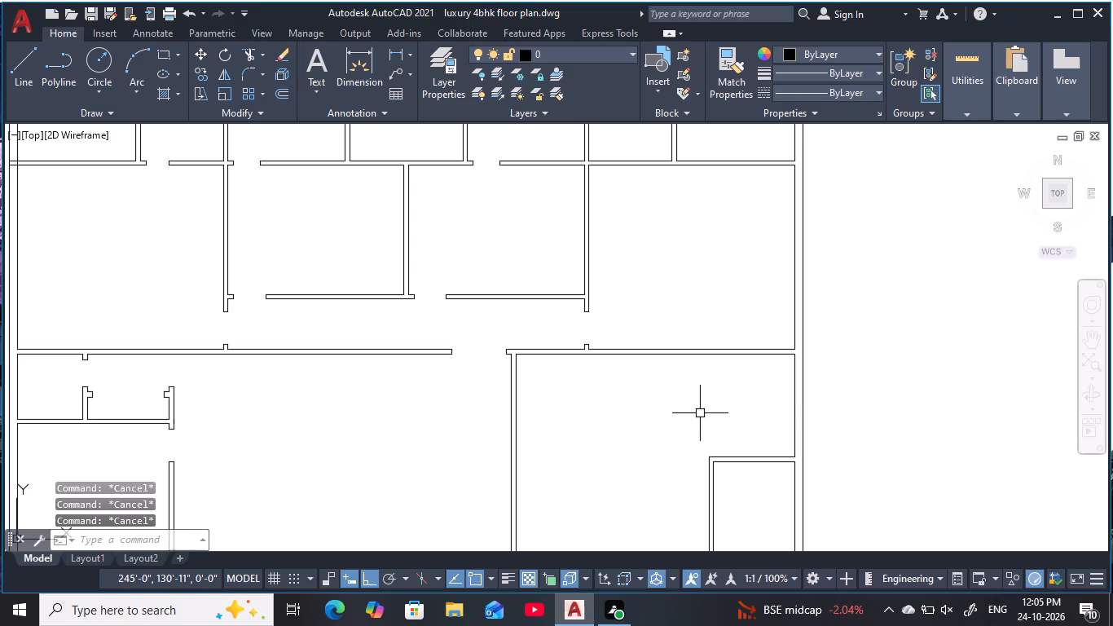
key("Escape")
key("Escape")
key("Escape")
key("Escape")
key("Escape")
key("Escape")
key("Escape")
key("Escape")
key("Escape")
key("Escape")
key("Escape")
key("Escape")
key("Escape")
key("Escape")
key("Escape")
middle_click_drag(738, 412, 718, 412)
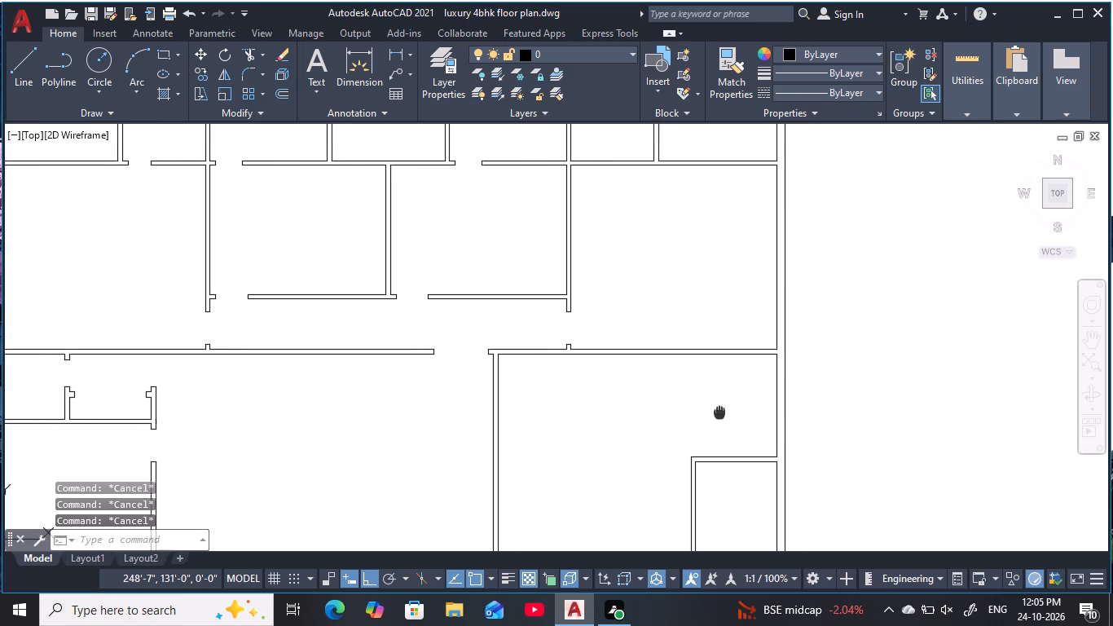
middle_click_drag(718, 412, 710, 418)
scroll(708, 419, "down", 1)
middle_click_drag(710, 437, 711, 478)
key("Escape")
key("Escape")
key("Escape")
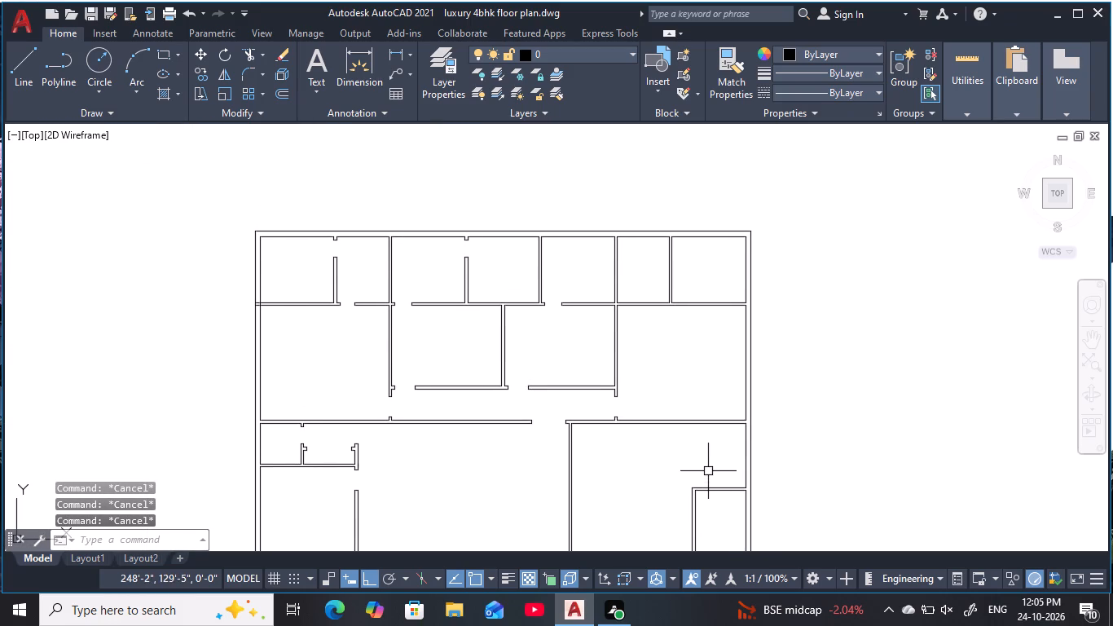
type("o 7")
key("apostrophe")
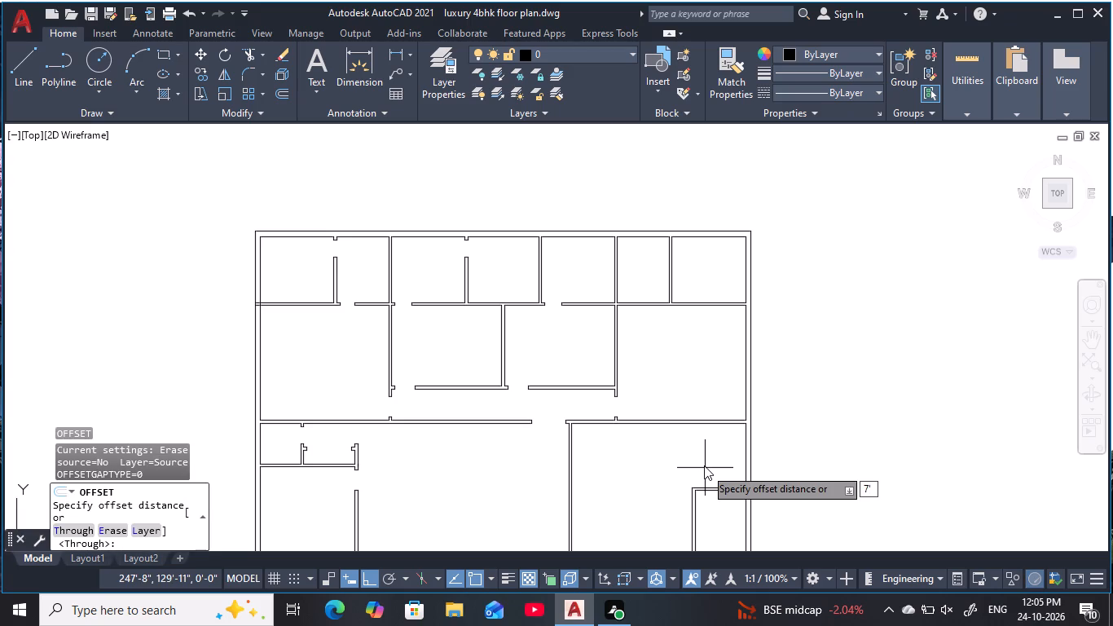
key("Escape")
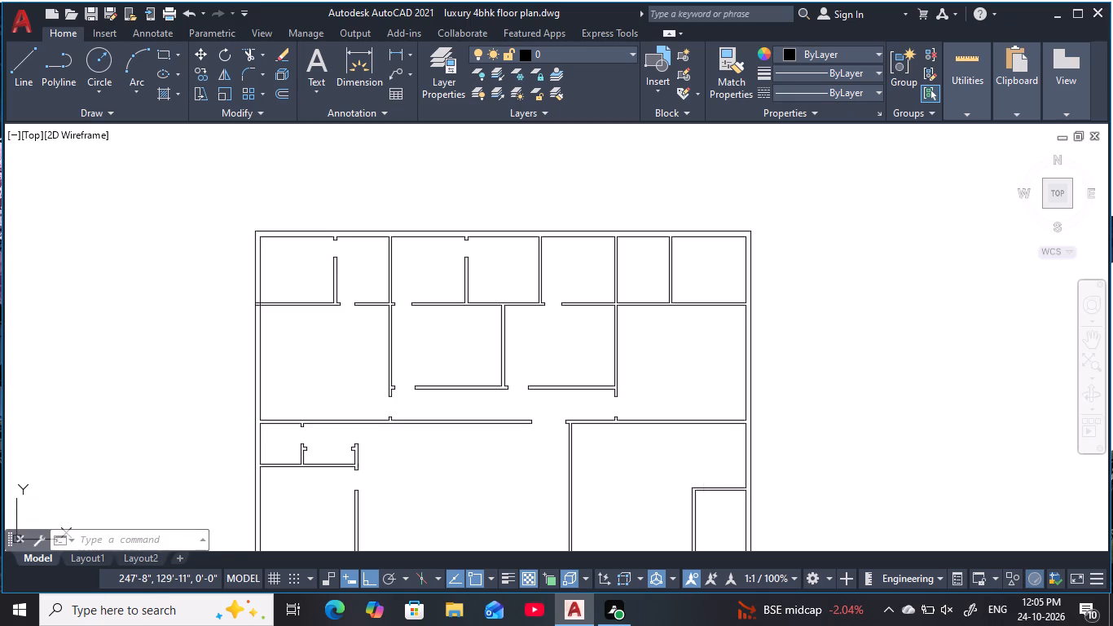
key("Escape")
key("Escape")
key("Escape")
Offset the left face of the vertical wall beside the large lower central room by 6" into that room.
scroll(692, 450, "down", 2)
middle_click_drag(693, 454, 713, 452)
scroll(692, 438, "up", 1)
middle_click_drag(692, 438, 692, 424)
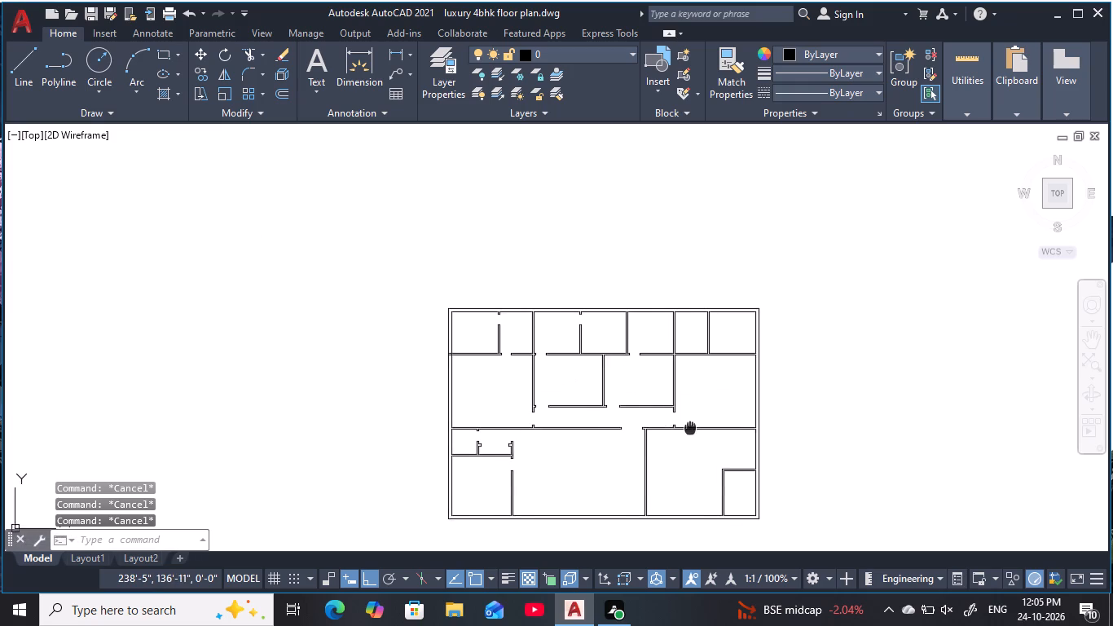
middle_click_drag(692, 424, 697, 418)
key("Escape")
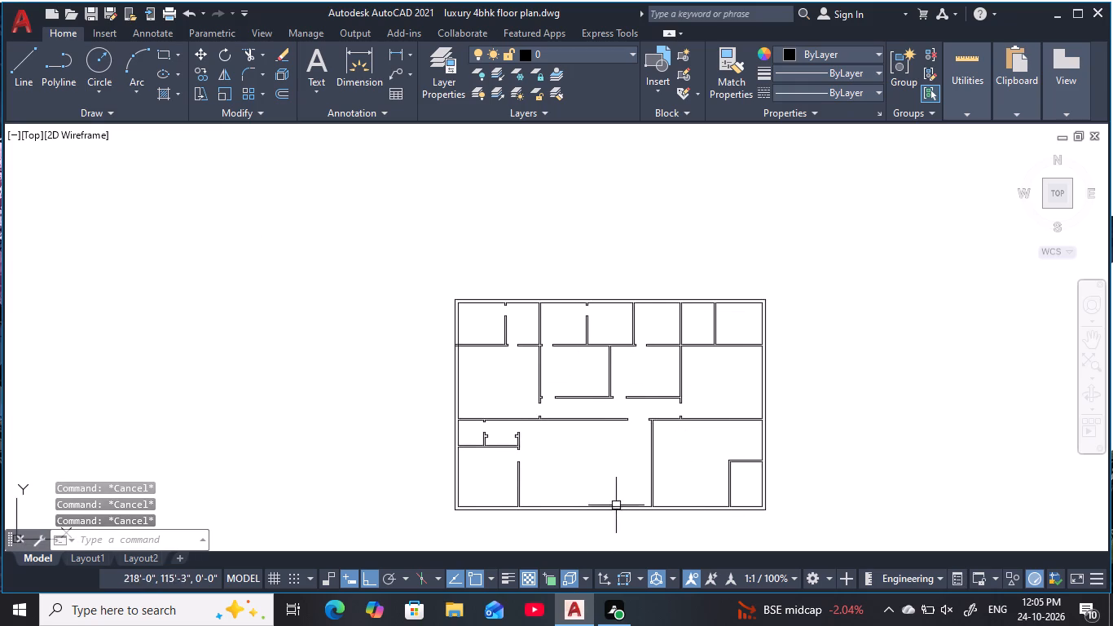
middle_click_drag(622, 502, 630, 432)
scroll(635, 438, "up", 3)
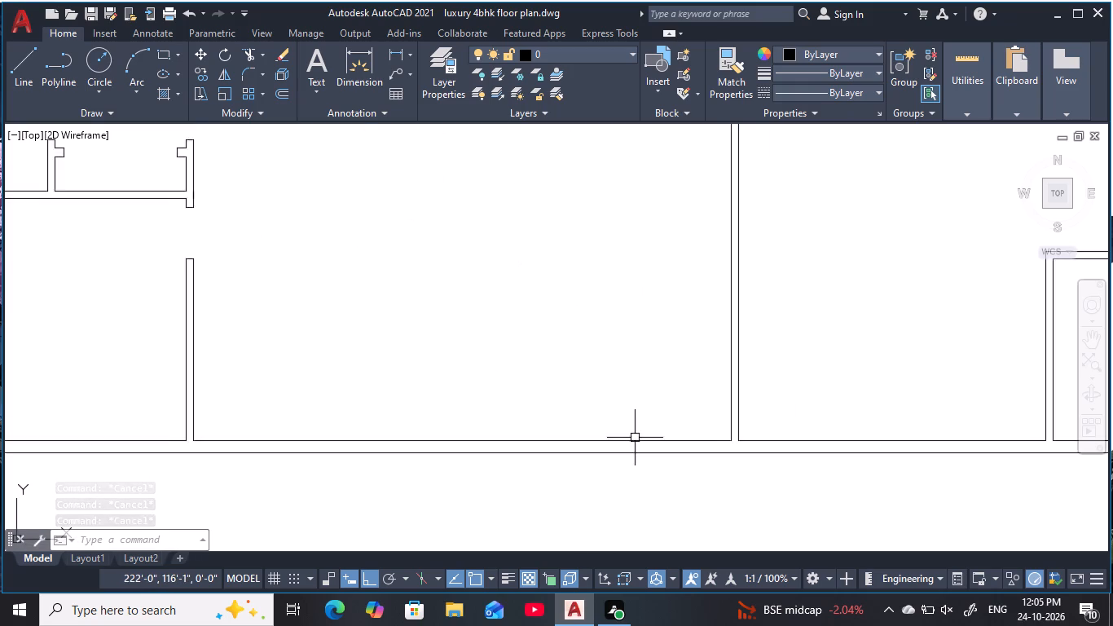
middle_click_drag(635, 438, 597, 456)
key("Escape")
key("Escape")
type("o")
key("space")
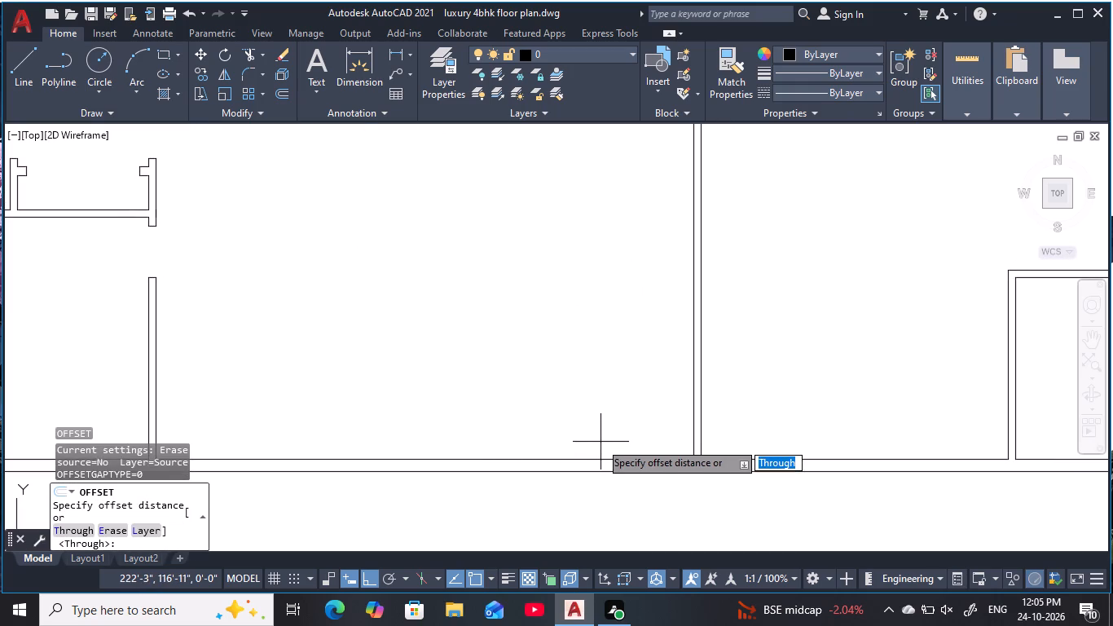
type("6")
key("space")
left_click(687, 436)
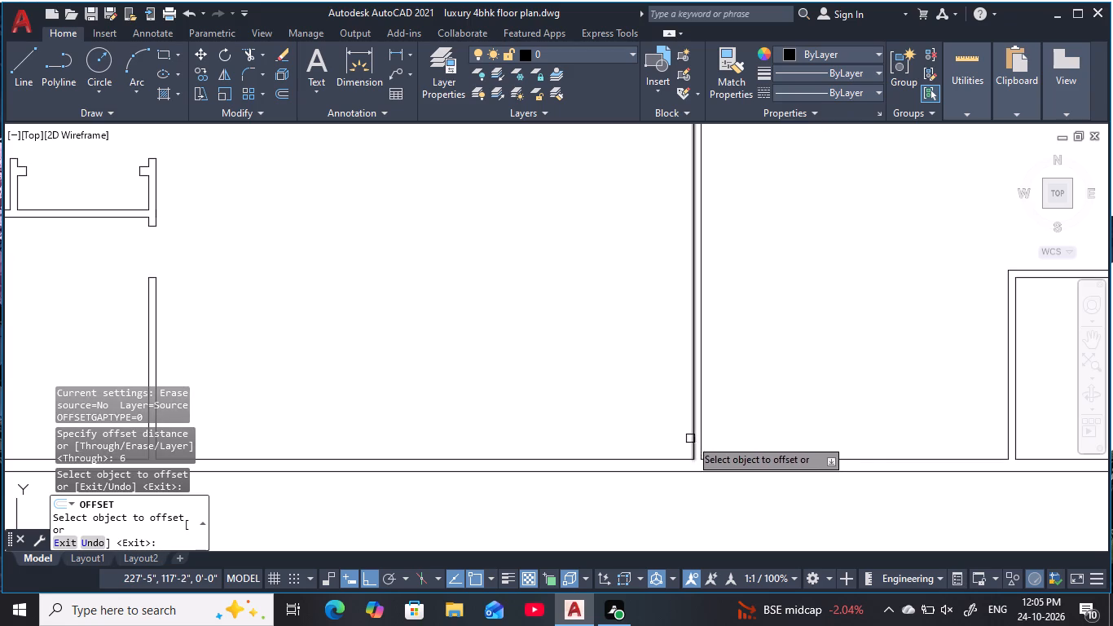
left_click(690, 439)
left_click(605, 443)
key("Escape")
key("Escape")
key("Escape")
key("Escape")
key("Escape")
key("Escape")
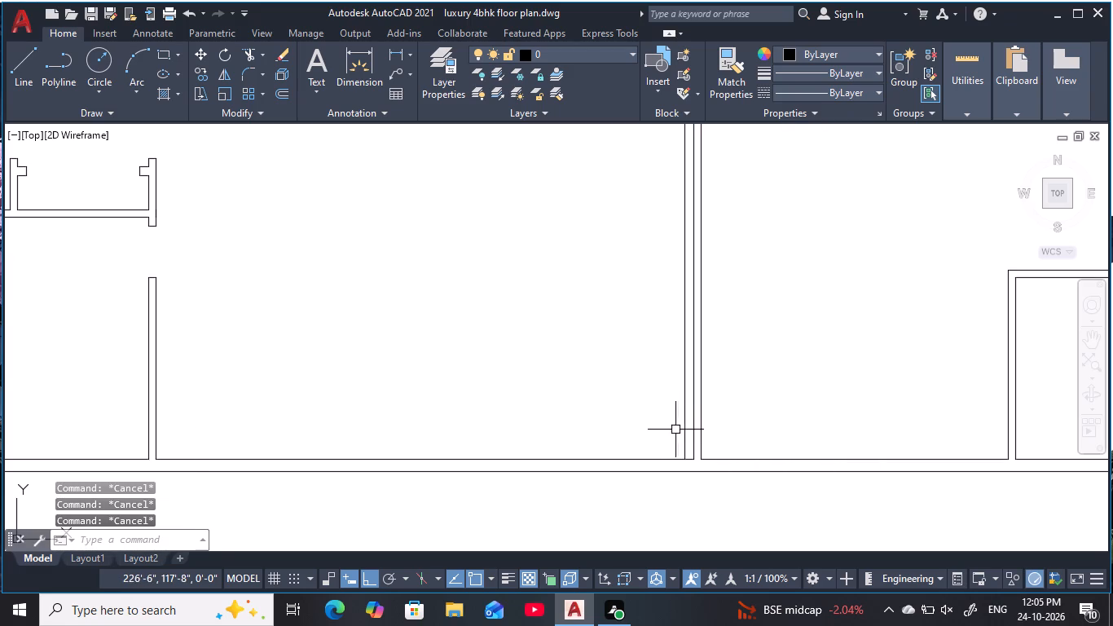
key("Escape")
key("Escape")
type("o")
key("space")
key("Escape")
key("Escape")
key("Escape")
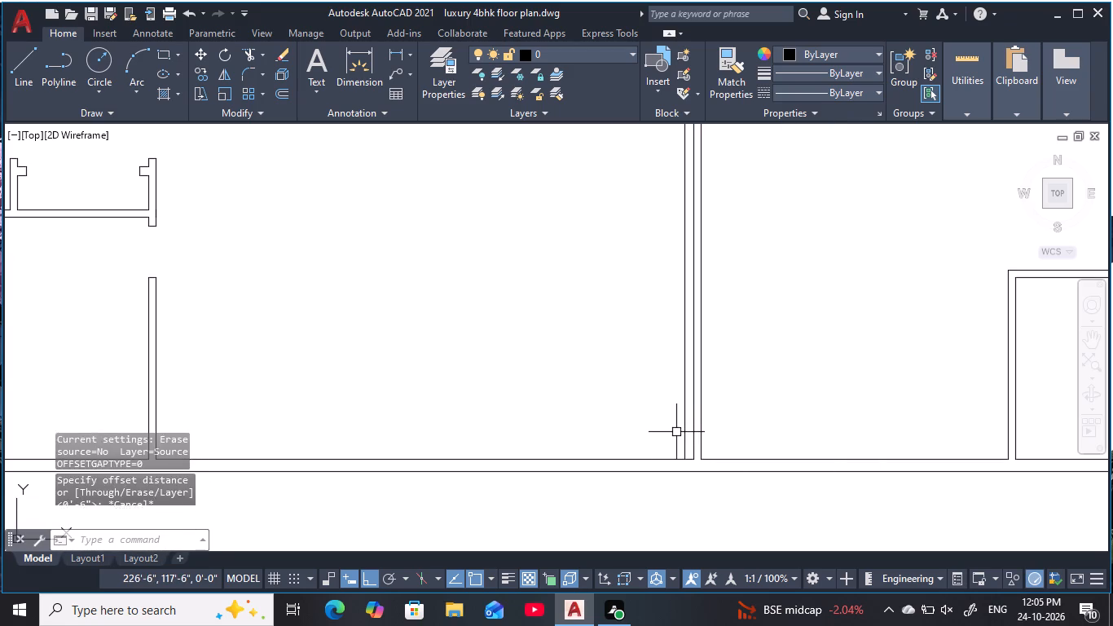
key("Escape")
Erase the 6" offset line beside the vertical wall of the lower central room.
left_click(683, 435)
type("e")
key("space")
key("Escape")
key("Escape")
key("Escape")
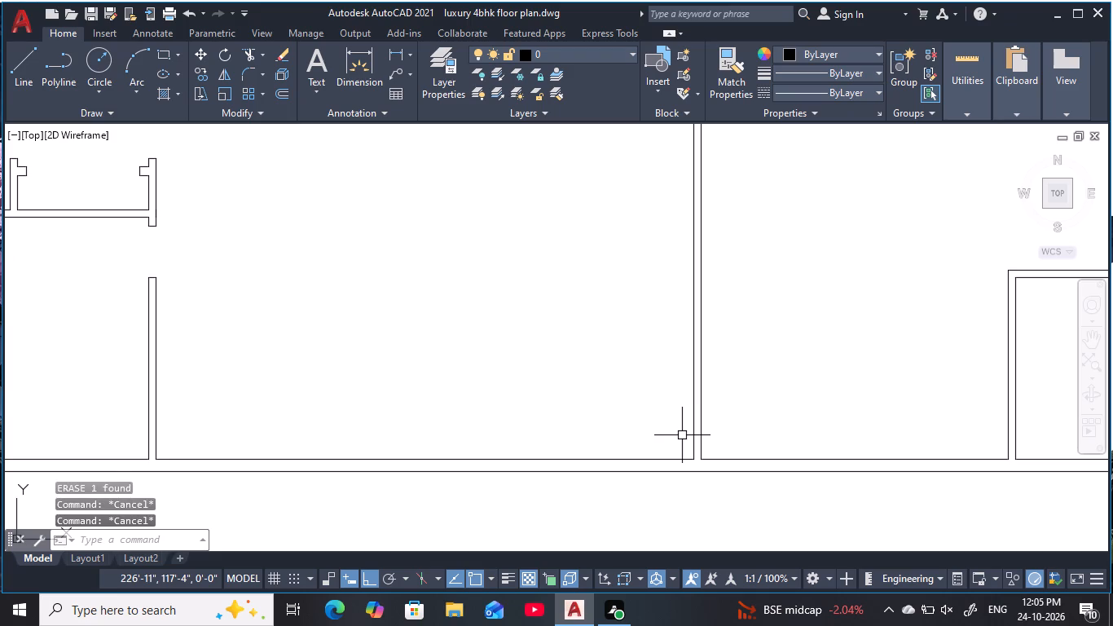
Offset the left face of the vertical wall beside the lower central room by 9" into that room.
type("o")
key("space")
key("9")
key("space")
left_click(693, 443)
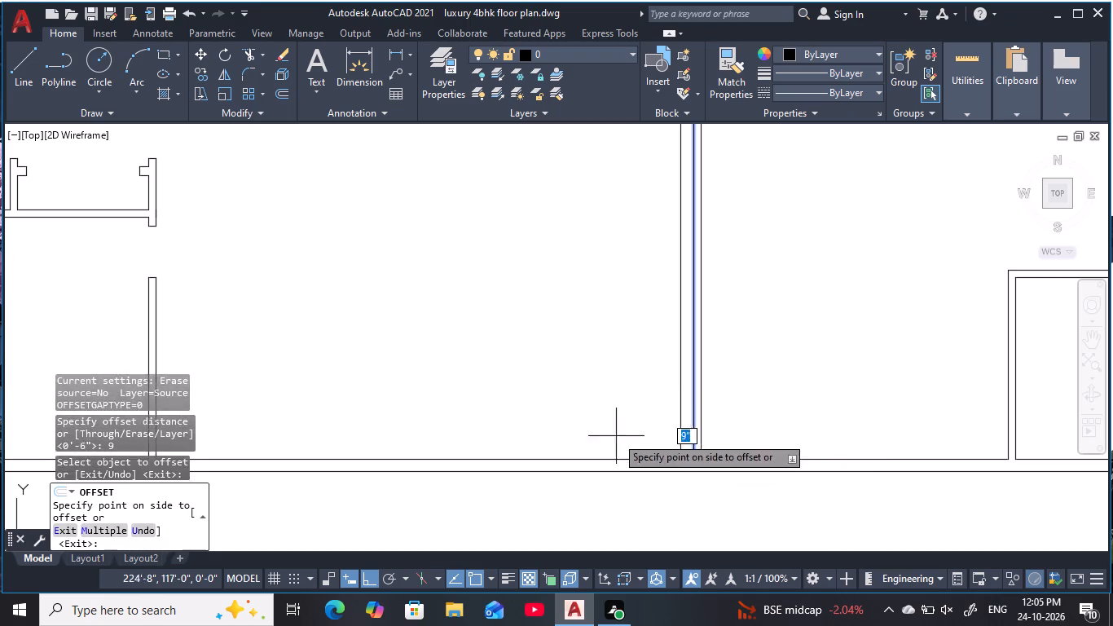
left_click(556, 422)
key("Escape")
key("Escape")
key("Escape")
key("Escape")
Offset the 9" guide line by 3'6" further into the lower central room.
key("o")
key("space")
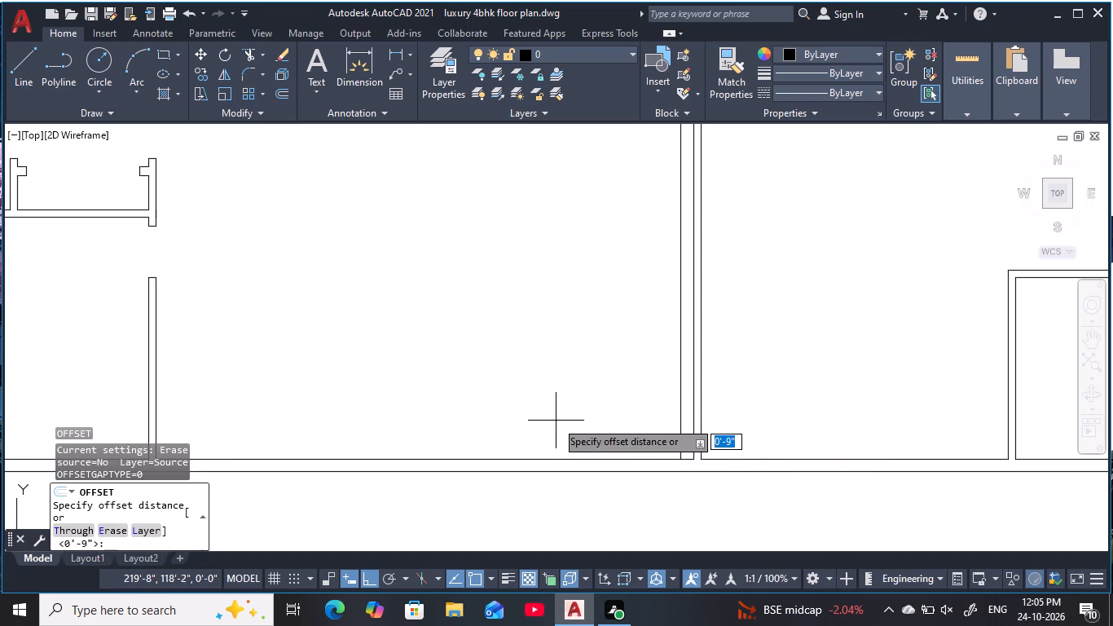
type("3'6")
key("space")
left_click(677, 443)
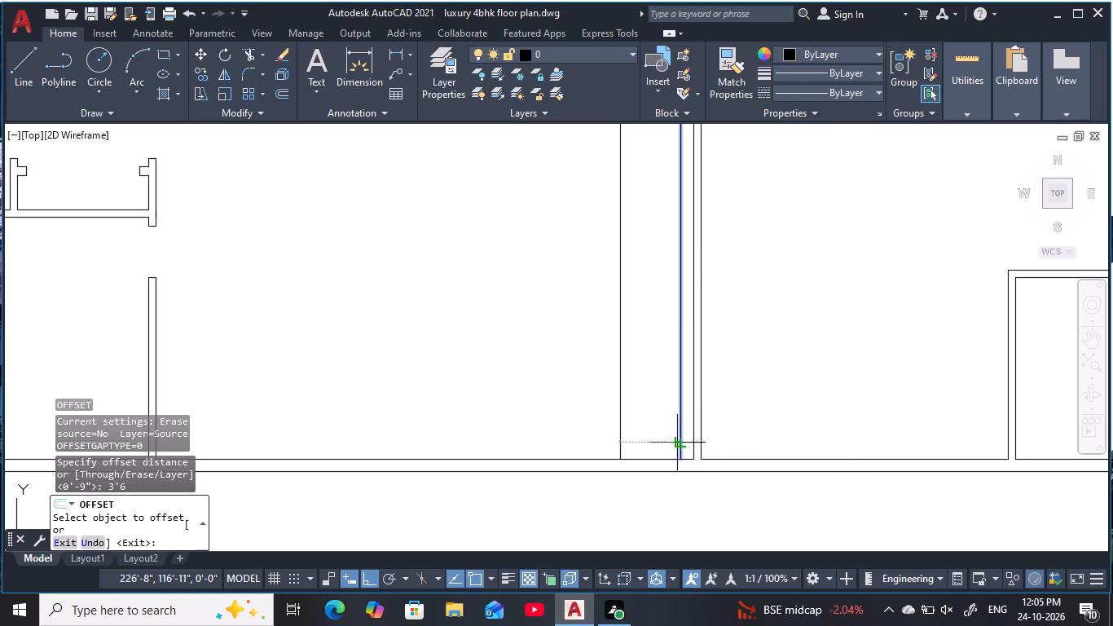
left_click(504, 408)
key("Escape")
key("Escape")
key("Escape")
key("Escape")
Extend both vertical guide lines of the lower central room down to the outer face of the exterior wall.
type("ex")
key("space")
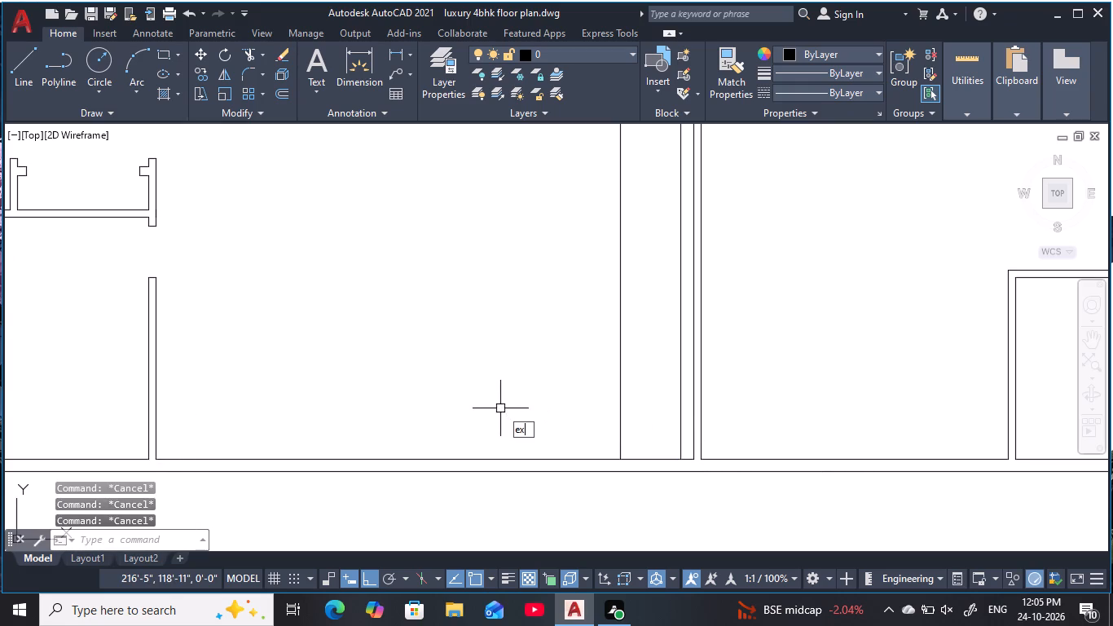
left_click(680, 426)
left_click(640, 426)
left_click(587, 420)
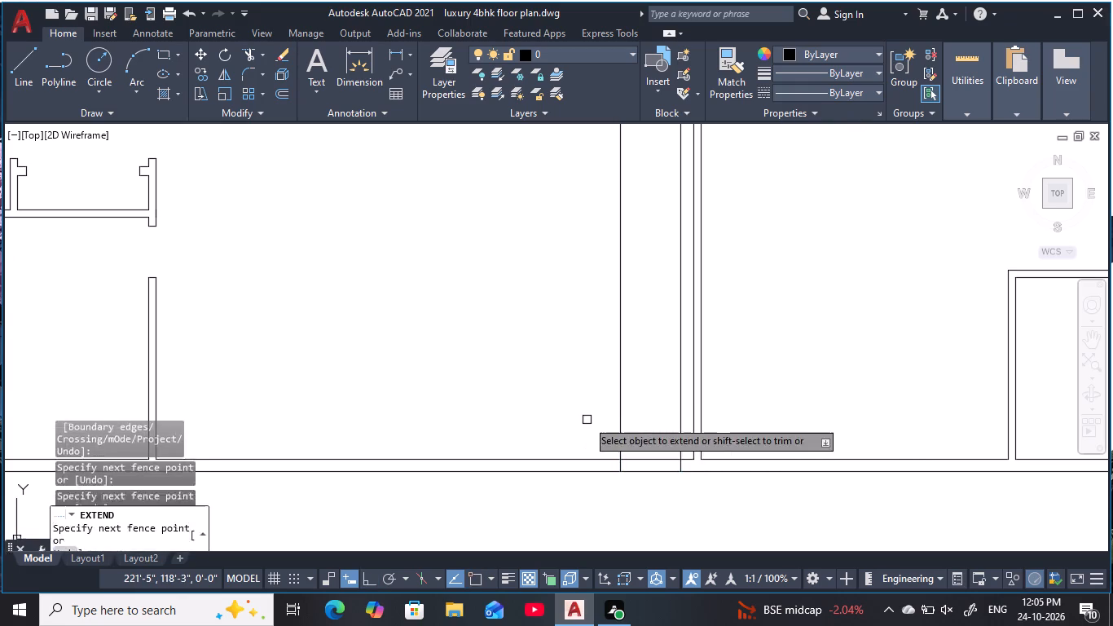
key("Escape")
key("Escape")
key("Escape")
key("Escape")
Trim the exterior wall between the two guide lines and remove their excess inside the room, leaving a 3'6" entrance opening.
type("tr")
key("space")
left_click(653, 433)
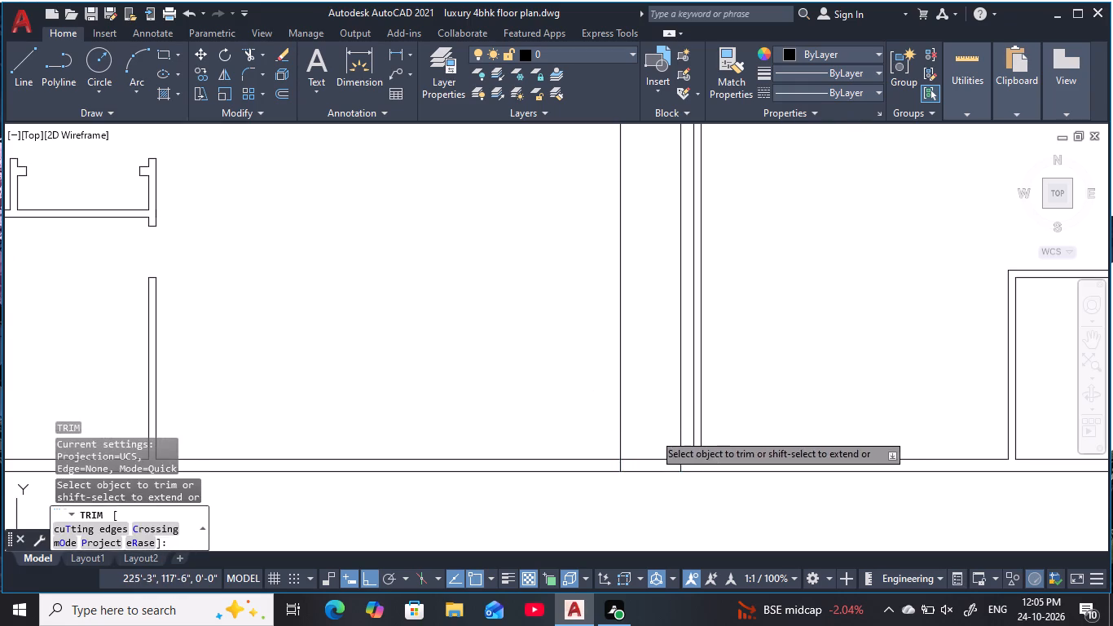
left_click(655, 480)
left_click(678, 446)
left_click(656, 447)
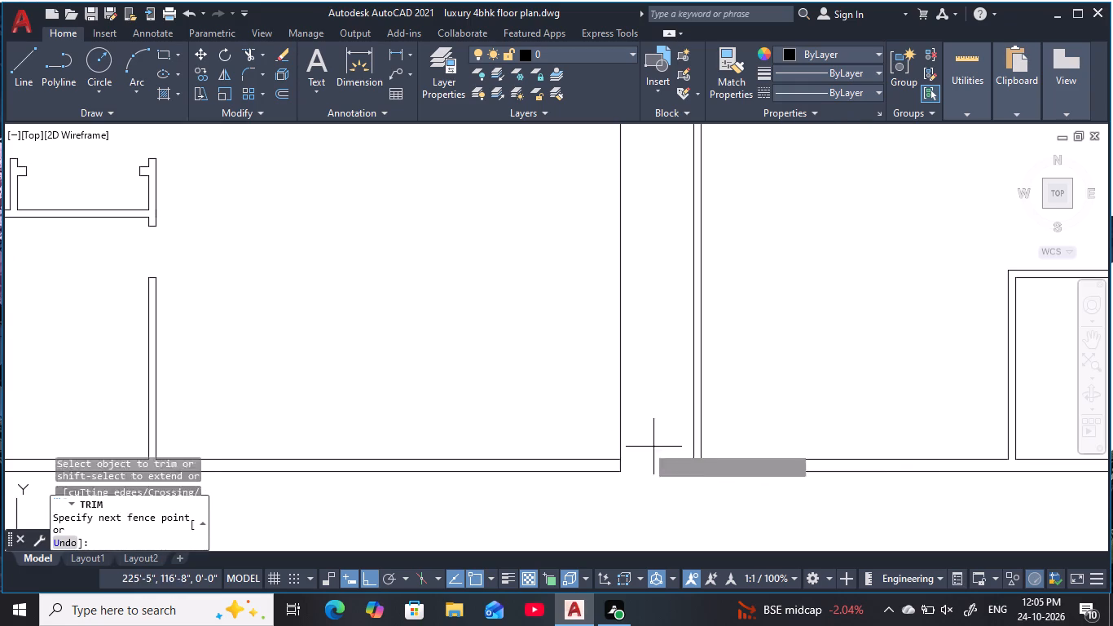
left_click(586, 429)
scroll(592, 416, "down", 3)
middle_click_drag(593, 414, 585, 439)
key("Escape")
key("Escape")
key("Escape")
key("Escape")
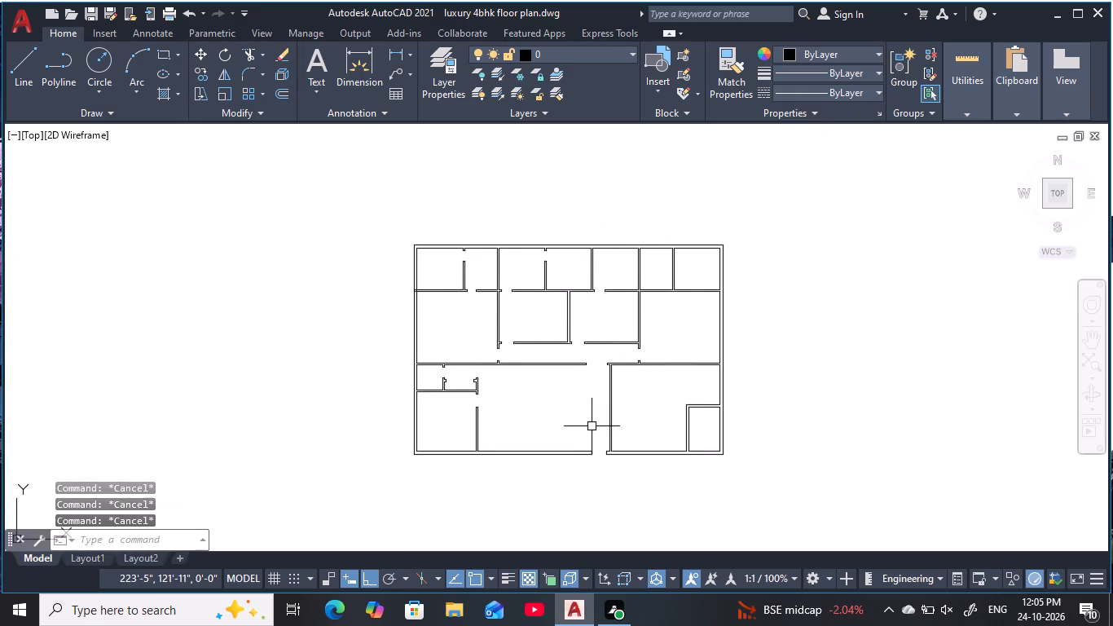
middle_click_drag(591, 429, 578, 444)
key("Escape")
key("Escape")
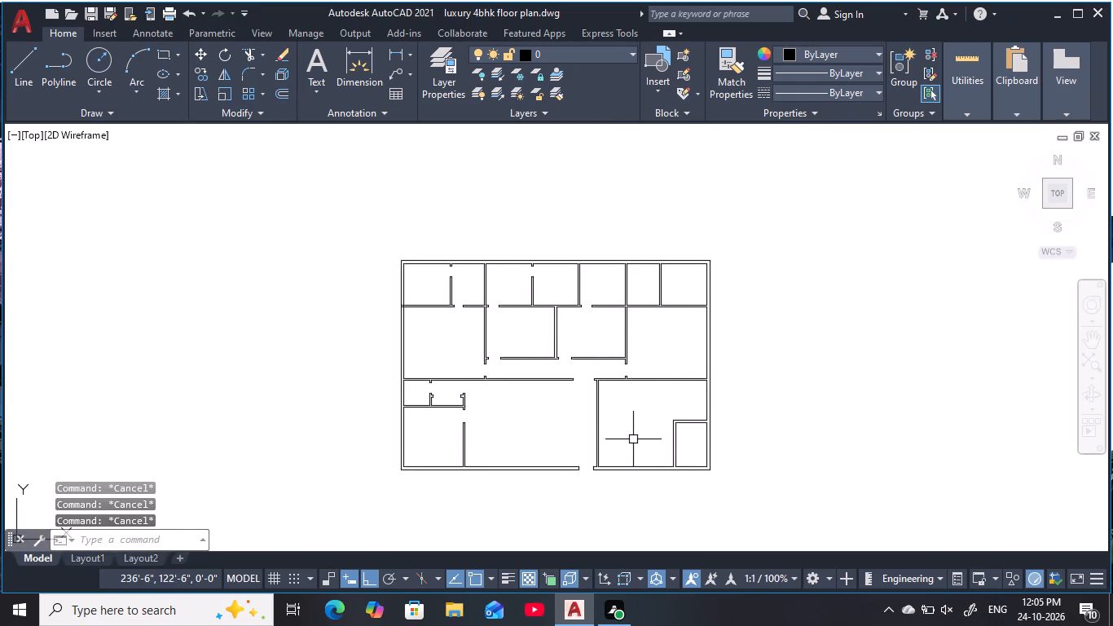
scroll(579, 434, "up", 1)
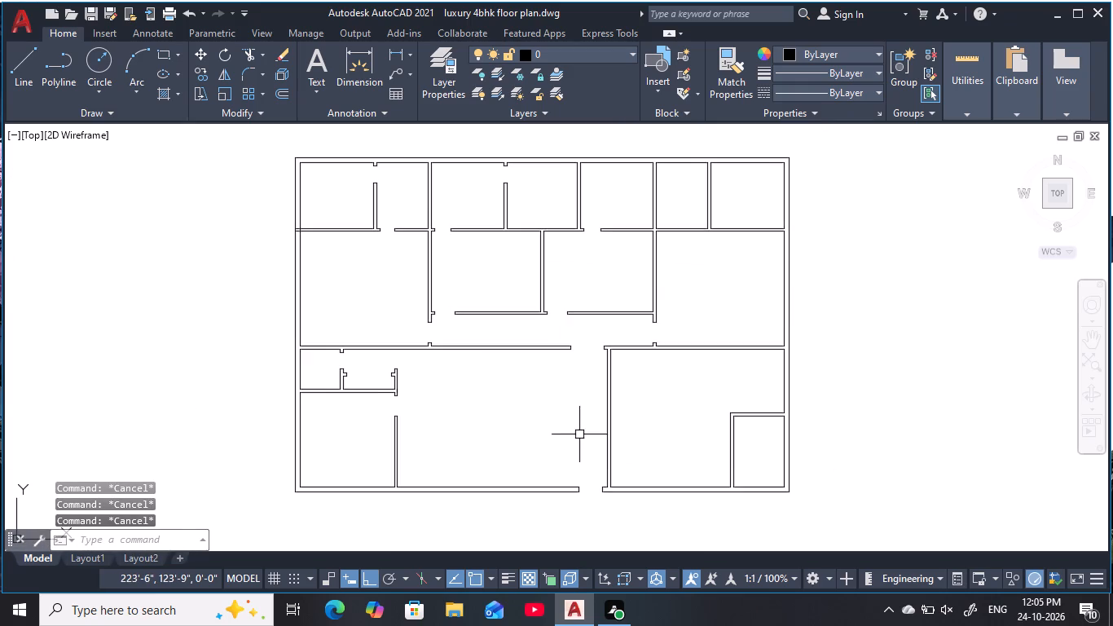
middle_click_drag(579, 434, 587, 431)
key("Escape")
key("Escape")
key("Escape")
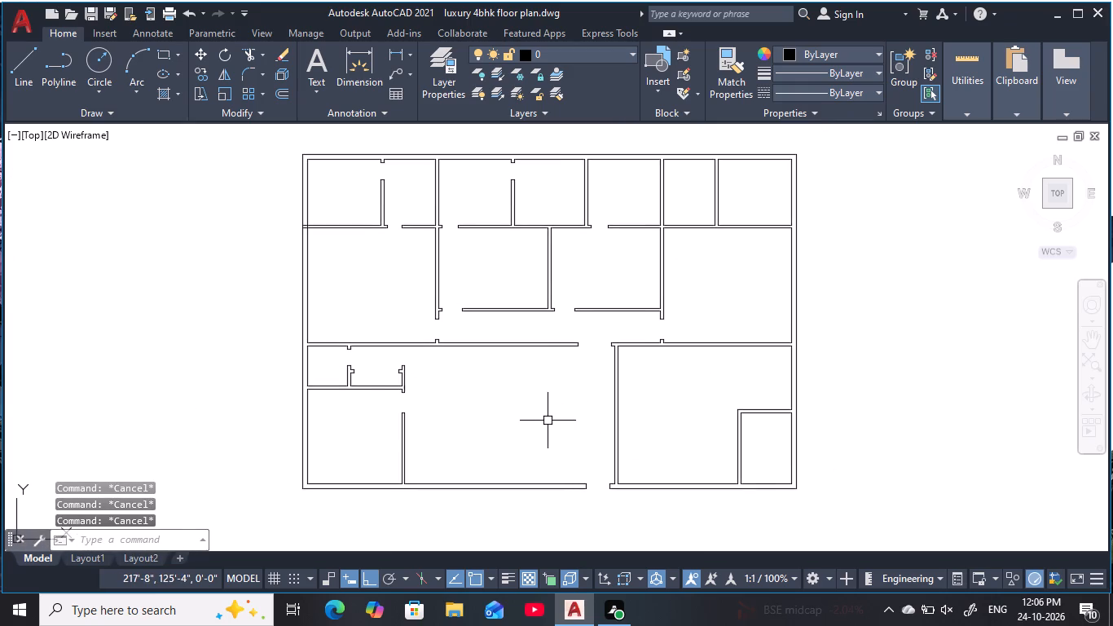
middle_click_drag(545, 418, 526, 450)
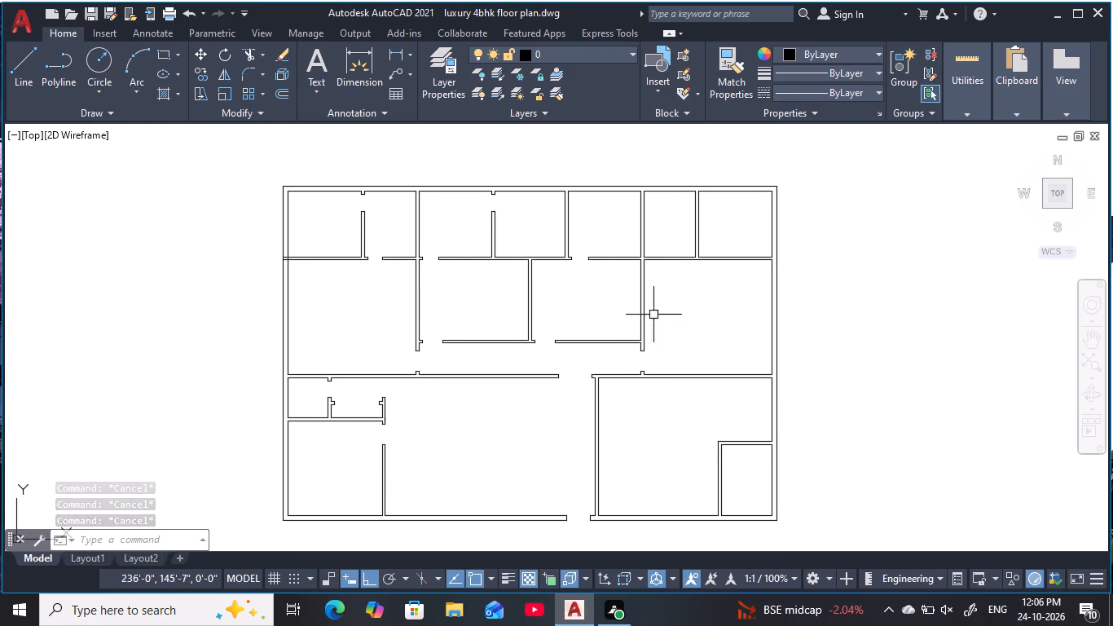
Offset the left face of the wall between the two upper-right corner rooms by 6" into the narrower room.
scroll(697, 261, "up", 3)
middle_click_drag(685, 272, 659, 421)
scroll(657, 419, "down", 1)
middle_click_drag(655, 415, 640, 421)
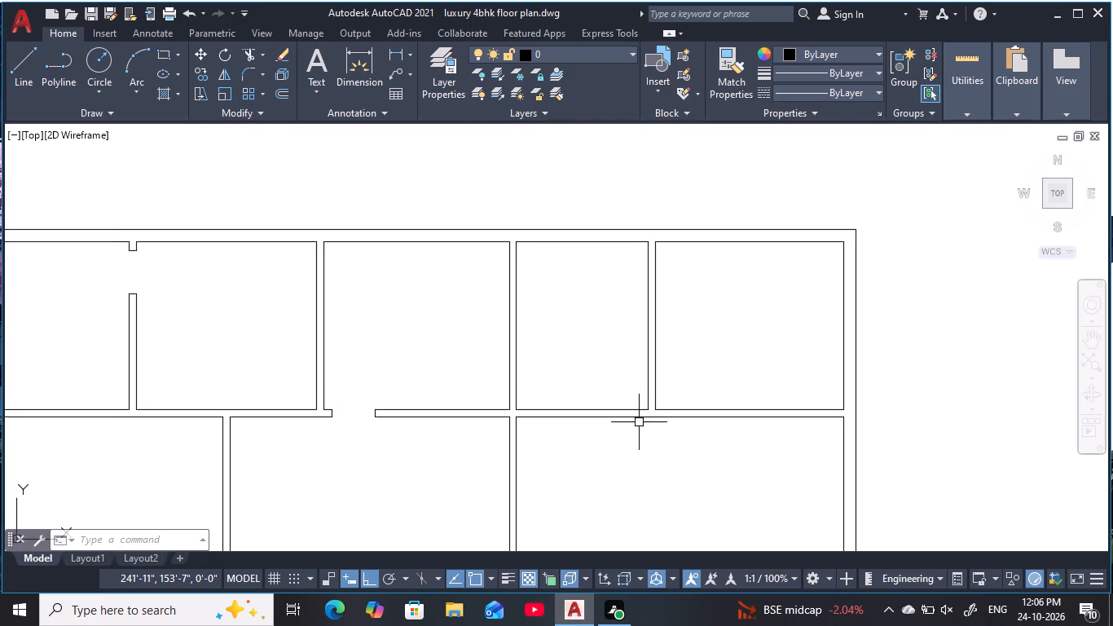
key("Escape")
key("Escape")
middle_click_drag(623, 390, 617, 369)
key("Escape")
key("Escape")
key("Escape")
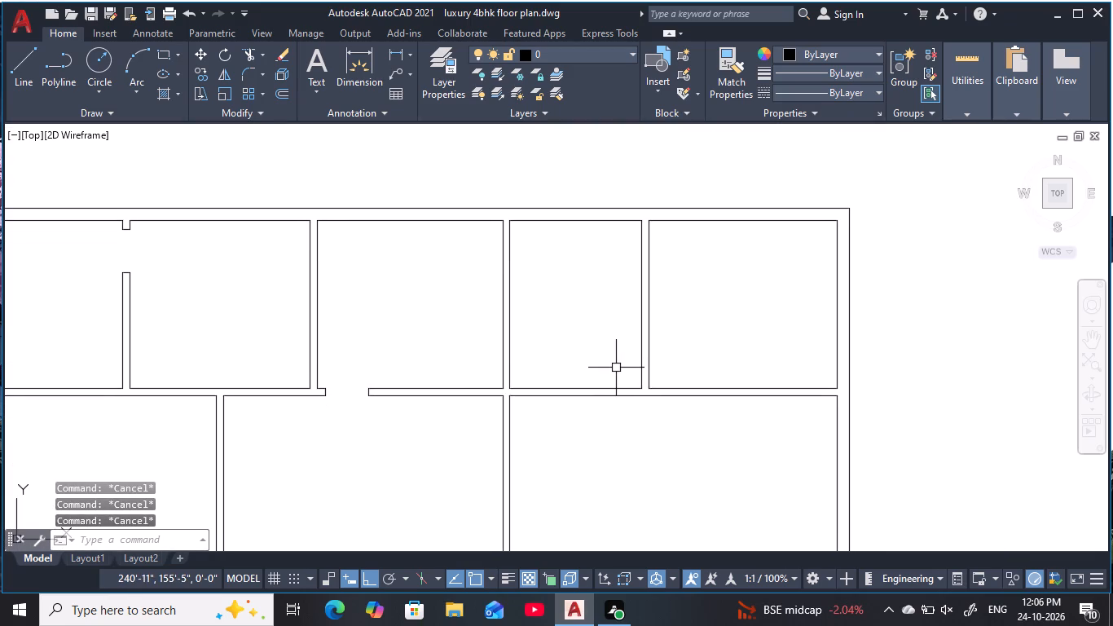
type("o")
key("space")
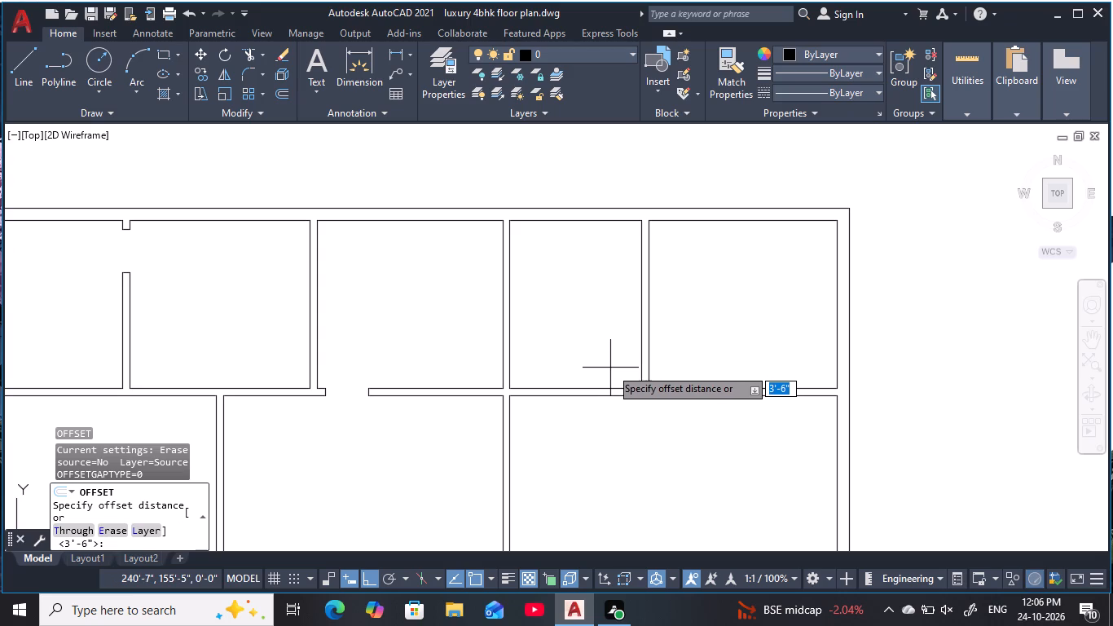
type("6")
key("space")
left_click(640, 364)
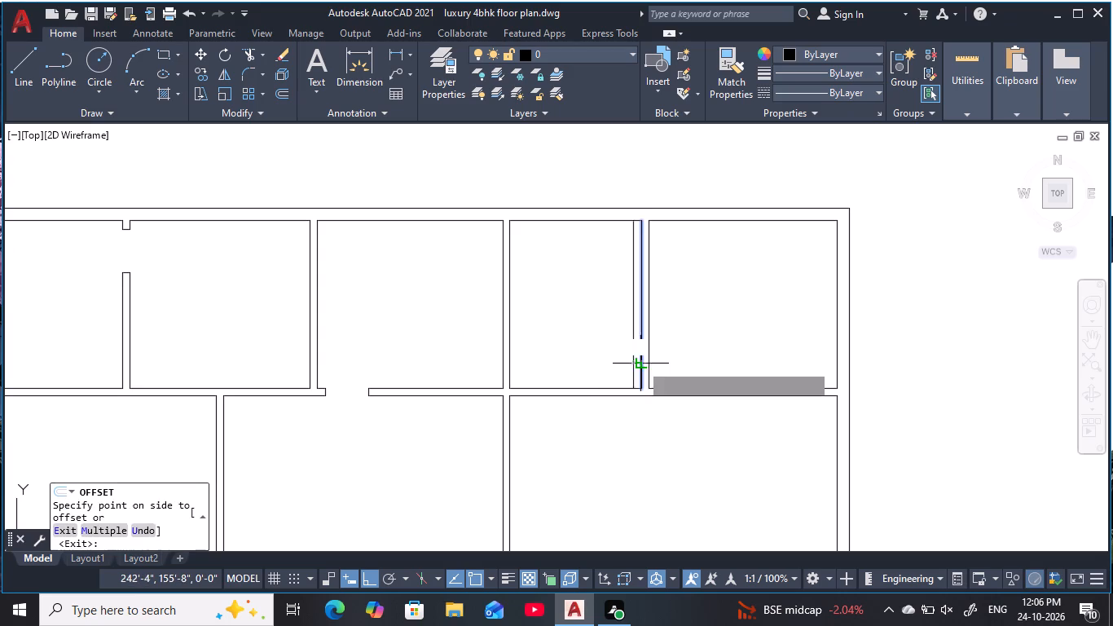
left_click(570, 373)
key("Escape")
key("Escape")
key("Escape")
Offset the 6" guide line by 2'6" further into the narrow upper room.
type("o")
key("space")
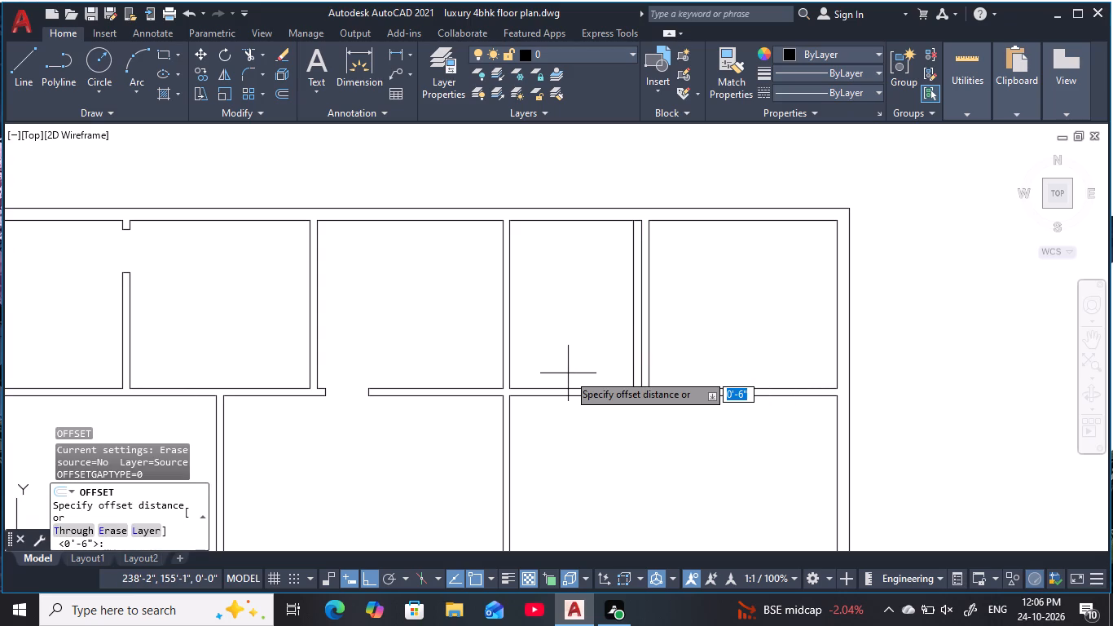
key("2")
key("apostrophe")
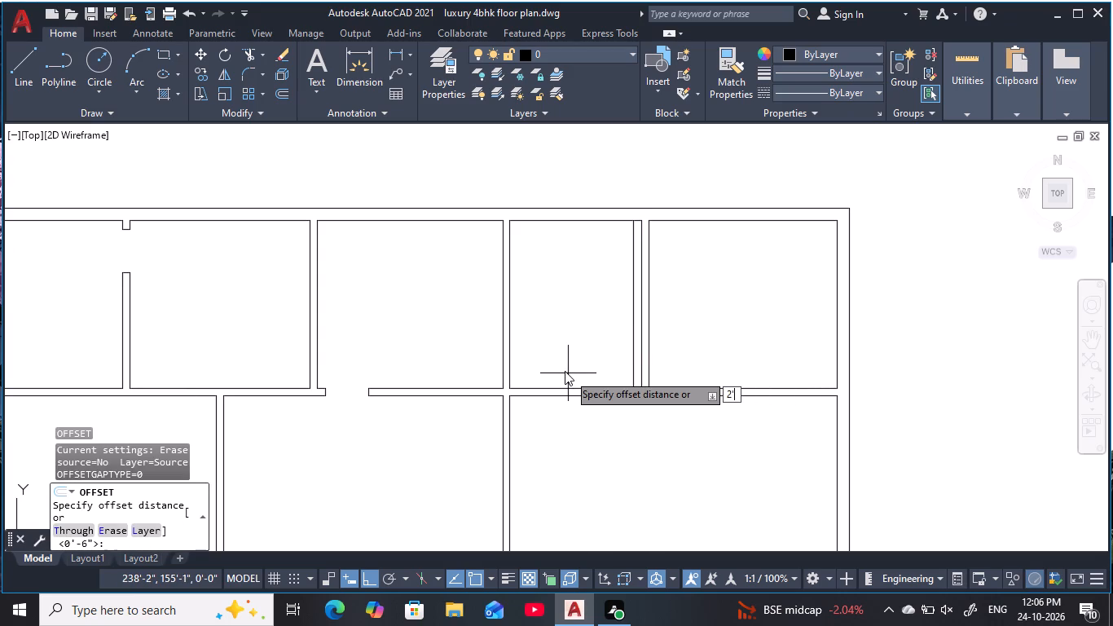
type("6")
key("space")
left_click(631, 370)
left_click(554, 367)
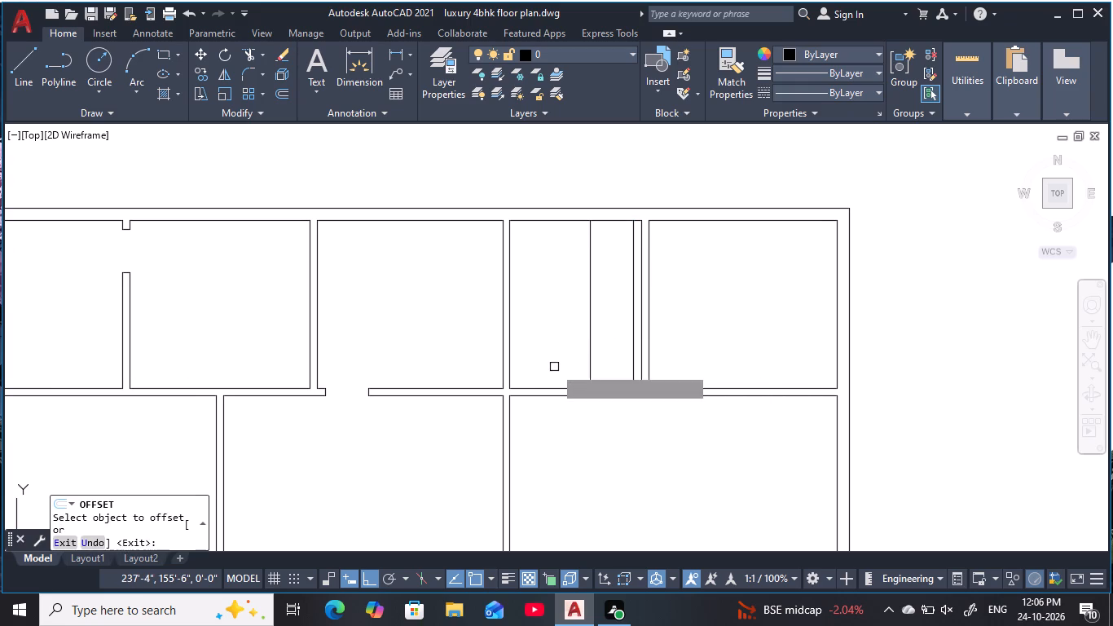
key("Escape")
key("Escape")
key("Escape")
key("Escape")
key("Escape")
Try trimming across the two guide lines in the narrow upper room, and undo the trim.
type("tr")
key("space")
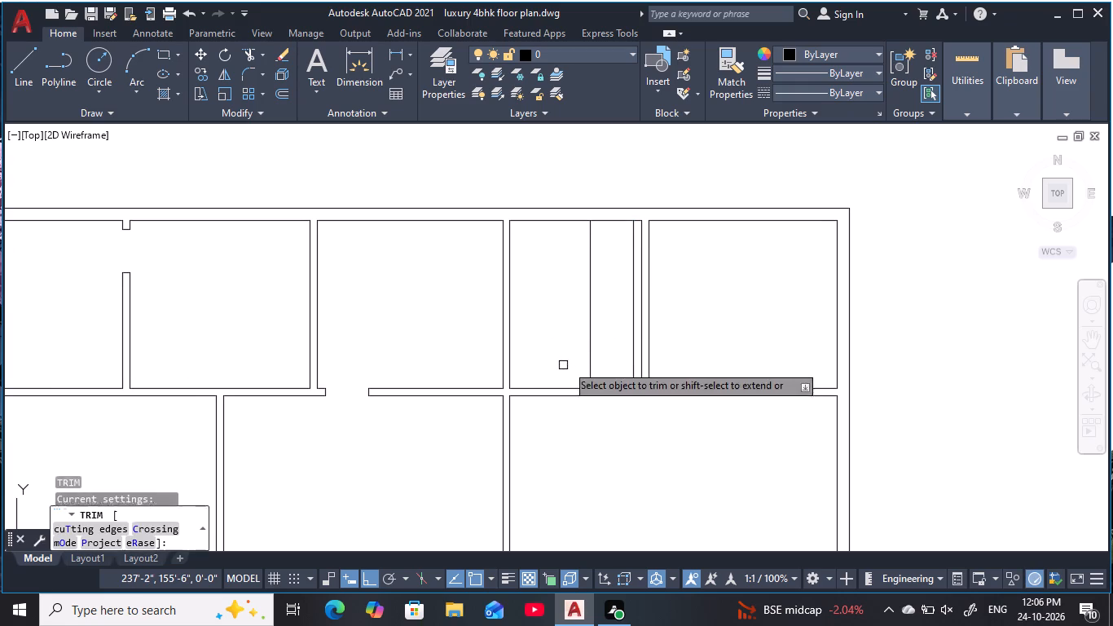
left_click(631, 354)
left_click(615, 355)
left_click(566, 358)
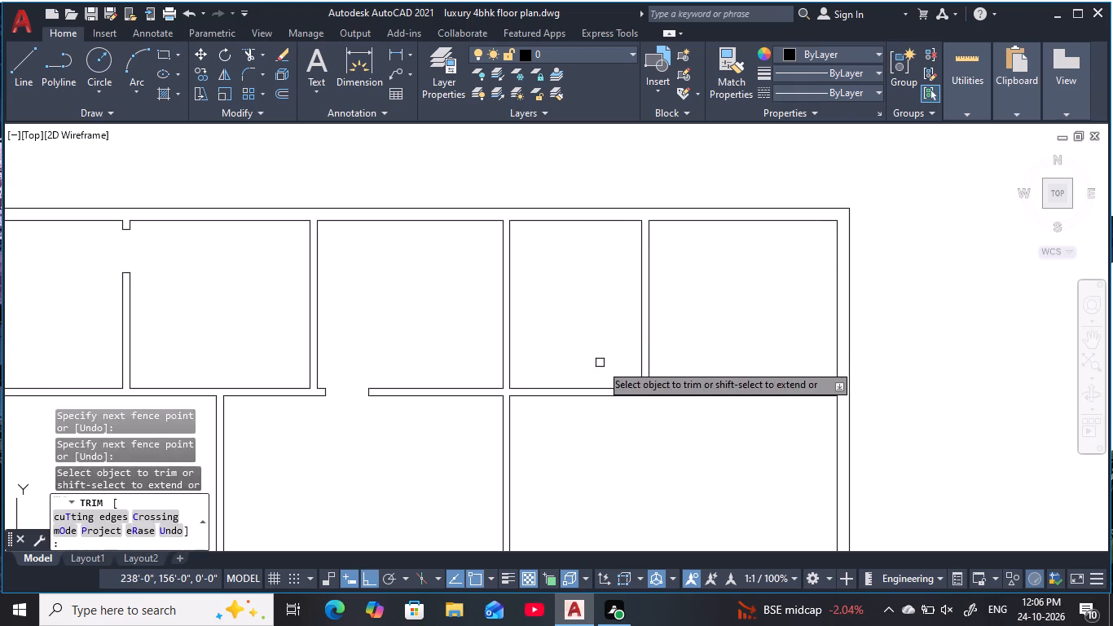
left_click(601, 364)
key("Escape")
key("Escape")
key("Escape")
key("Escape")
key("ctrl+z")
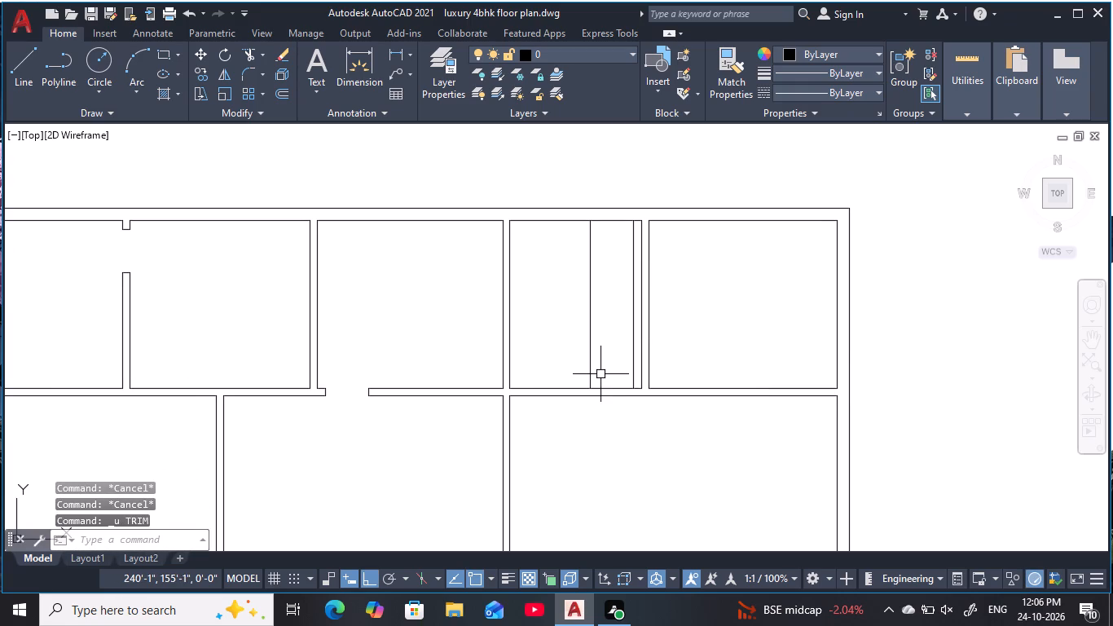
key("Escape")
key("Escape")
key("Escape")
Extend the two guide lines through the horizontal wall below the narrow upper room to its lower face.
type("ex")
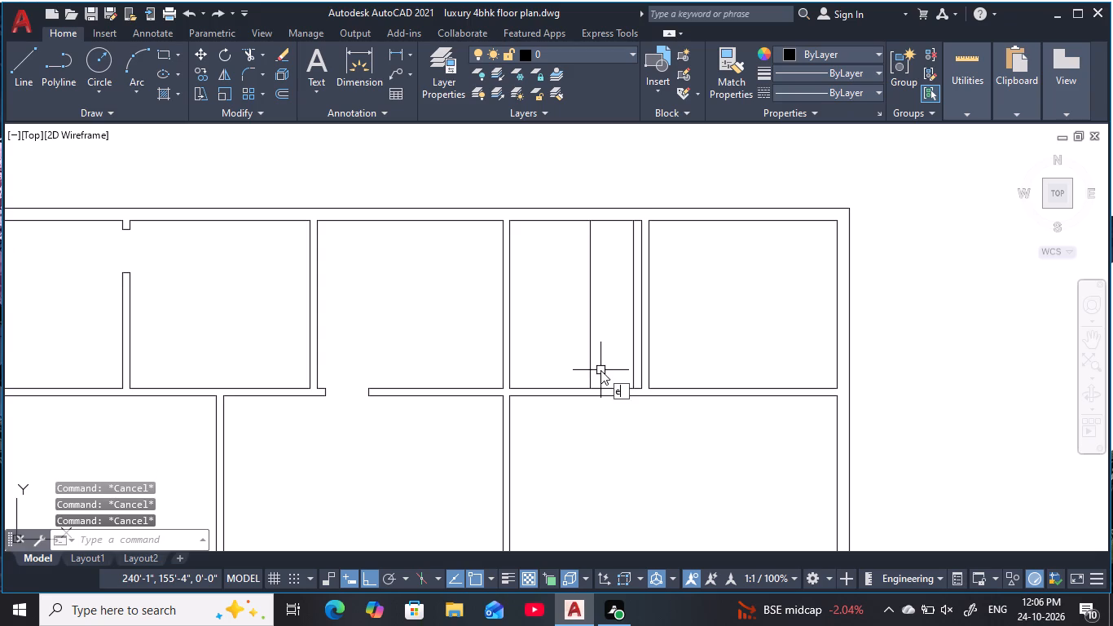
key("space")
left_click(634, 359)
left_click(598, 368)
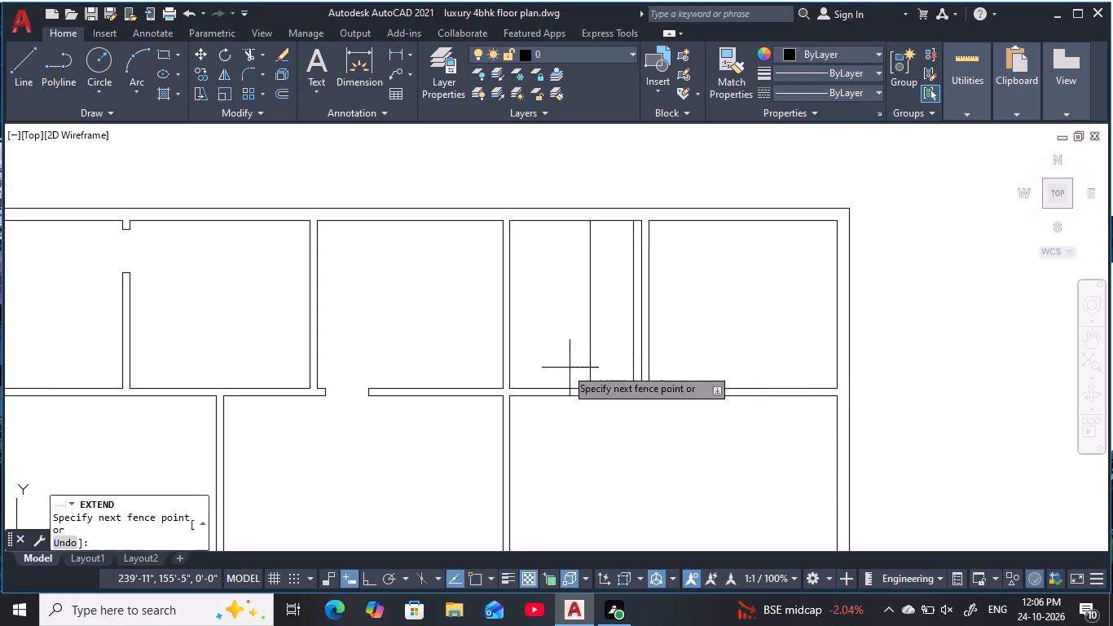
left_click(558, 368)
key("Escape")
key("Escape")
key("Escape")
Trim the horizontal wall between the guide lines and remove their excess above it, leaving a 2'6" door opening.
type("tr")
key("space")
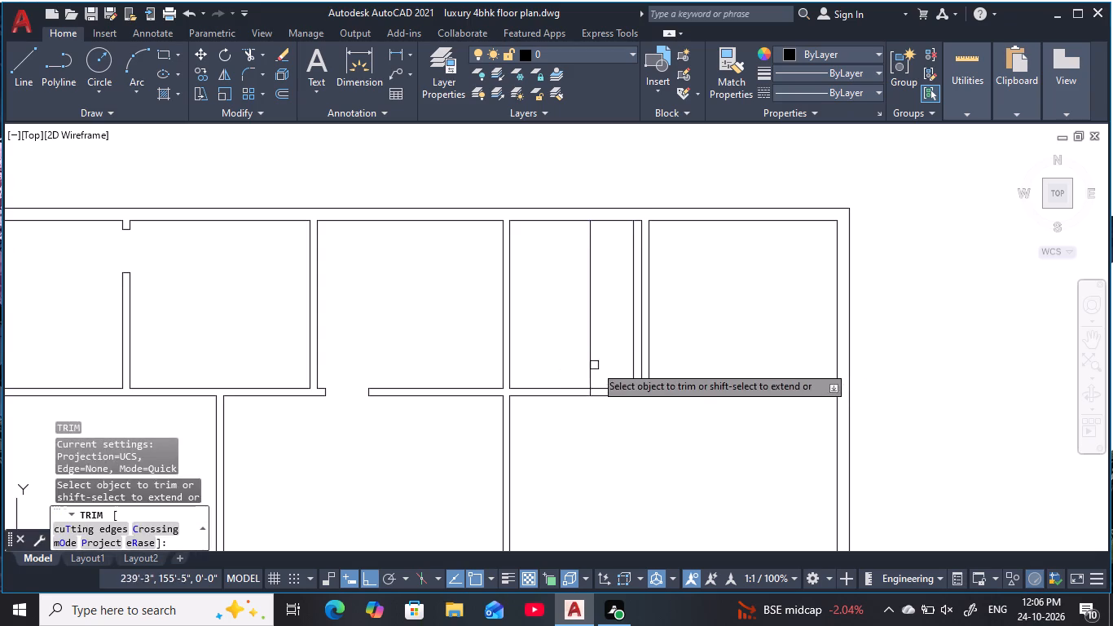
left_click(611, 362)
left_click(614, 426)
left_click(631, 376)
left_click(606, 371)
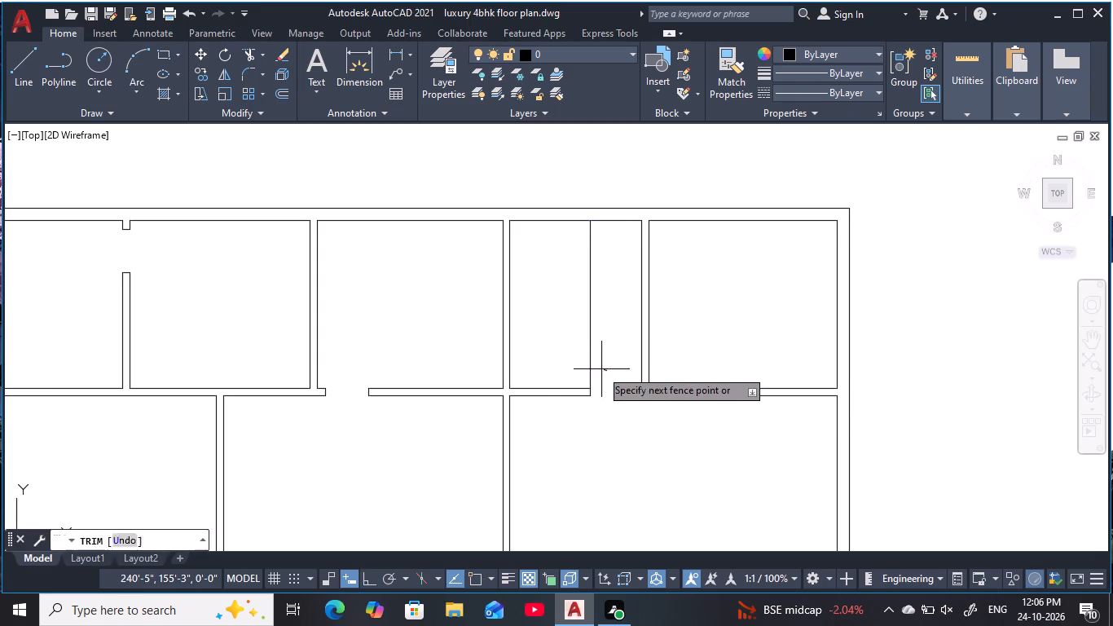
left_click(570, 369)
key("Escape")
key("Escape")
key("Escape")
key("Escape")
key("Escape")
key("Escape")
key("Escape")
key("Escape")
key("Escape")
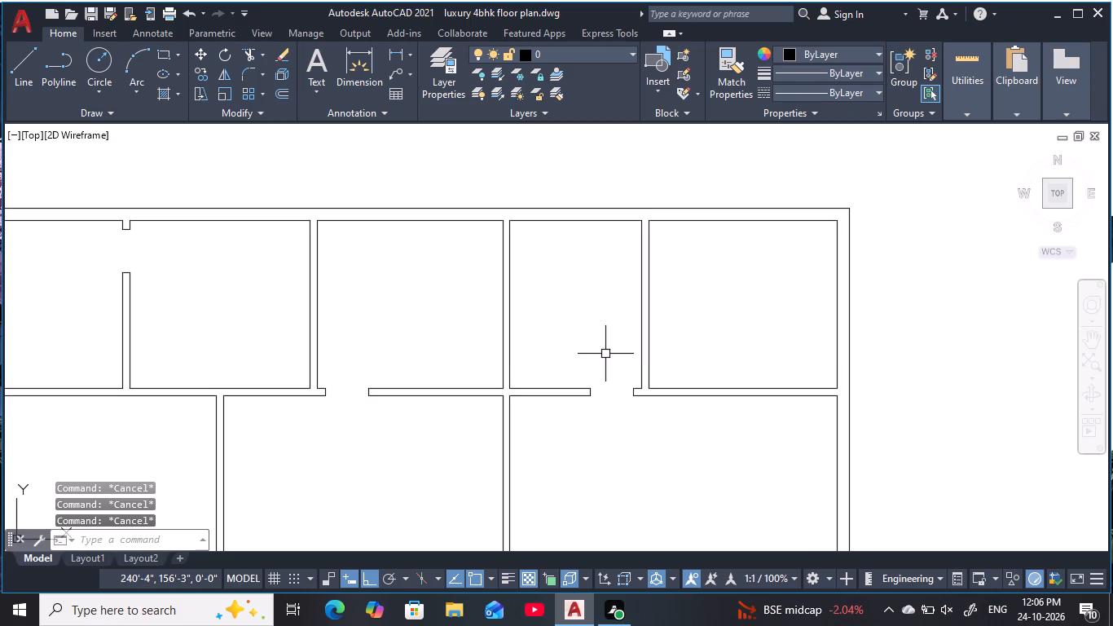
Draw a horizontal line about 4' long from the midpoint of the left face of the wall between the two upper-right rooms, heading into the corner room.
middle_click_drag(605, 354, 586, 378)
key("Escape")
key("Escape")
key("Escape")
key("Escape")
type("l")
key("space")
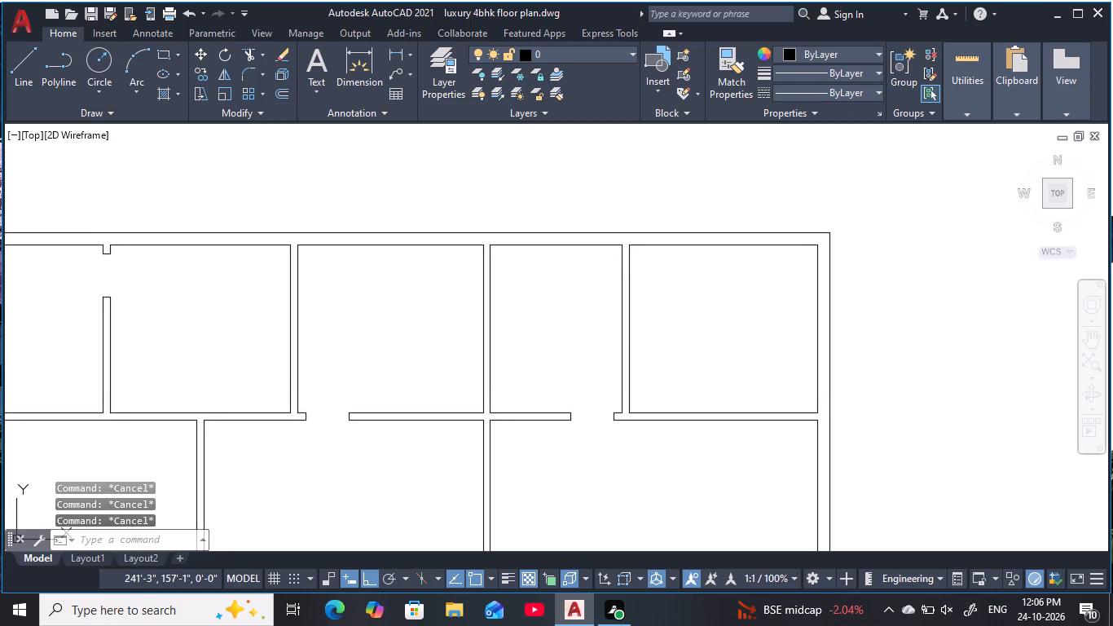
left_click(624, 328)
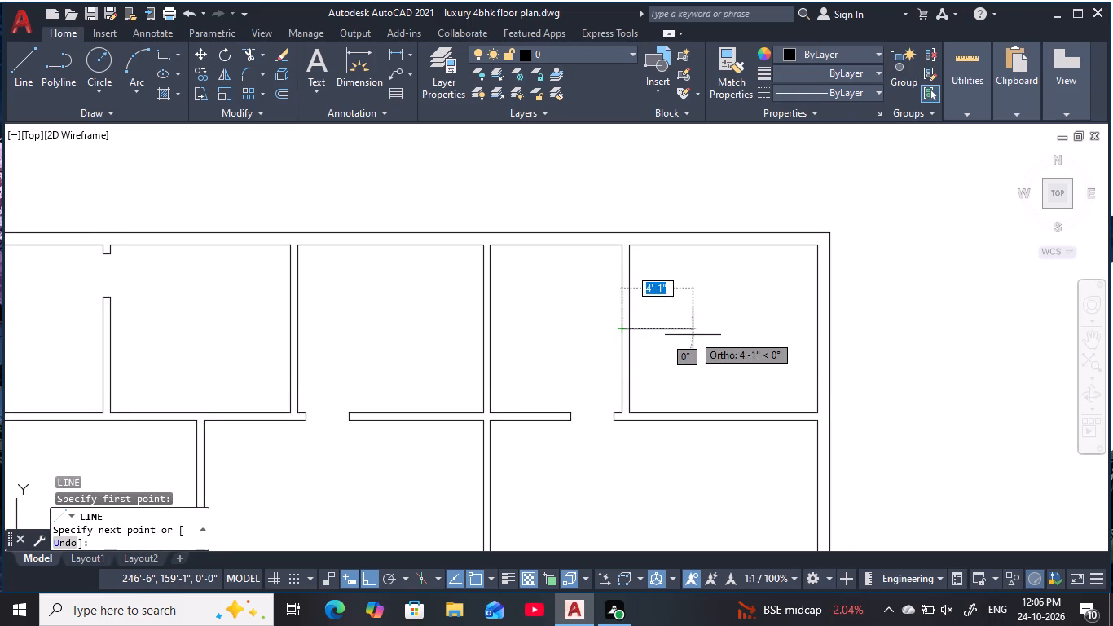
left_click(696, 329)
key("Escape")
key("Escape")
key("Escape")
key("Escape")
key("Escape")
Offset the horizontal line by 1'3" both above and below it to mark a doorway in the dividing wall.
key("o")
key("space")
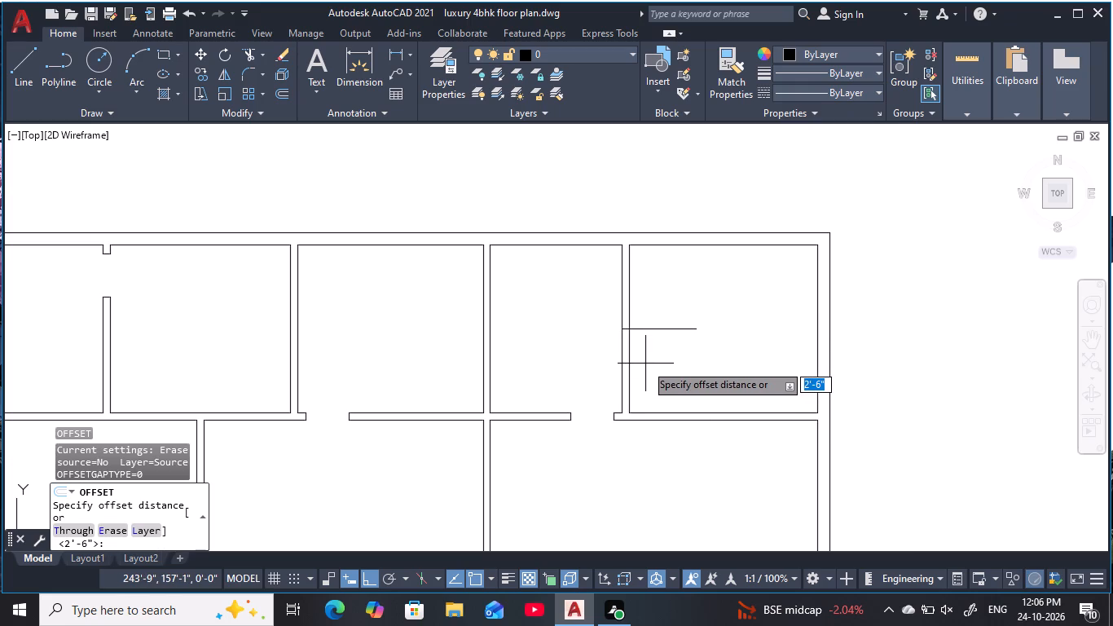
key("1")
key("apostrophe")
type("3")
key("space")
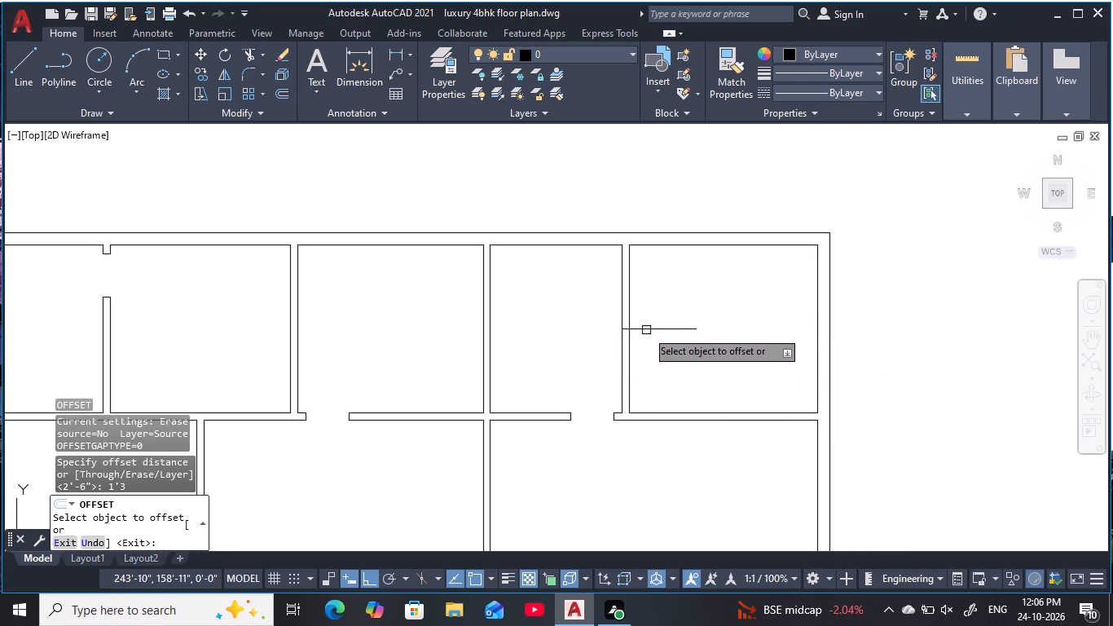
left_click(647, 329)
left_click(655, 287)
left_click(663, 328)
left_click(660, 381)
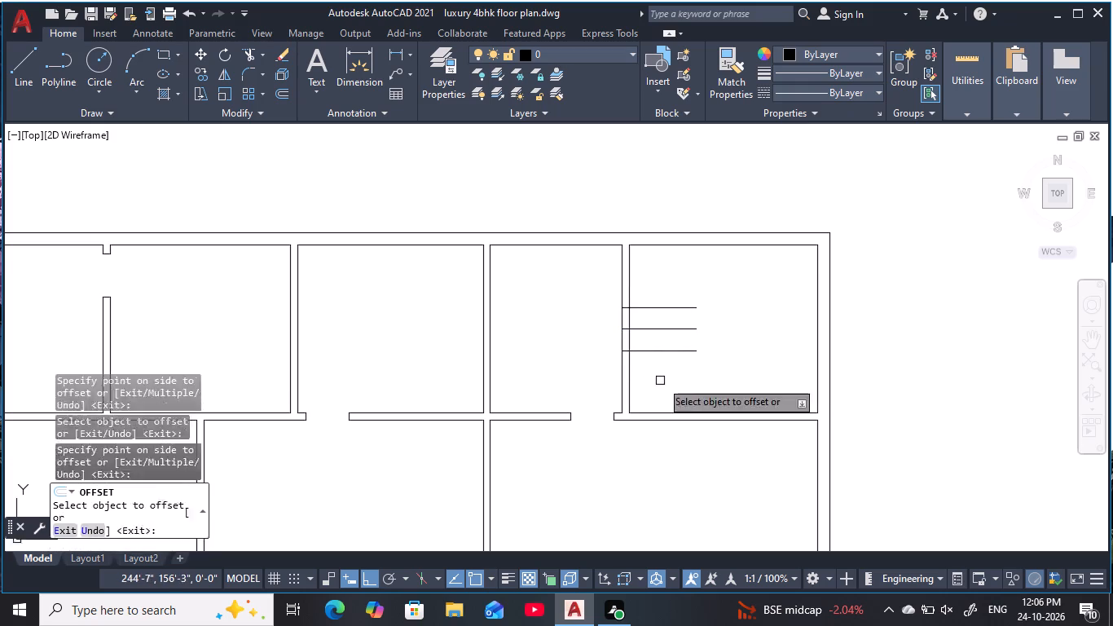
key("Escape")
key("Escape")
key("Escape")
key("Escape")
key("Escape")
key("Escape")
Trim the guide lines and the wall faces between them to open a 2'6" doorway between the two upper-right rooms.
key("t")
key("r")
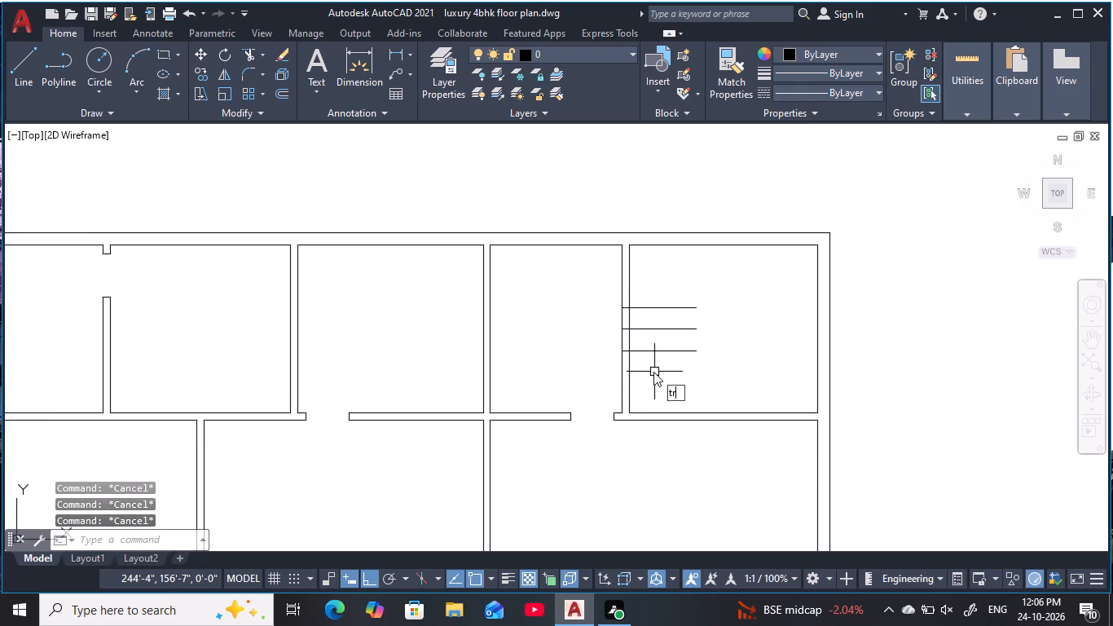
key("Escape")
key("Escape")
key("Escape")
type("tr")
key("space")
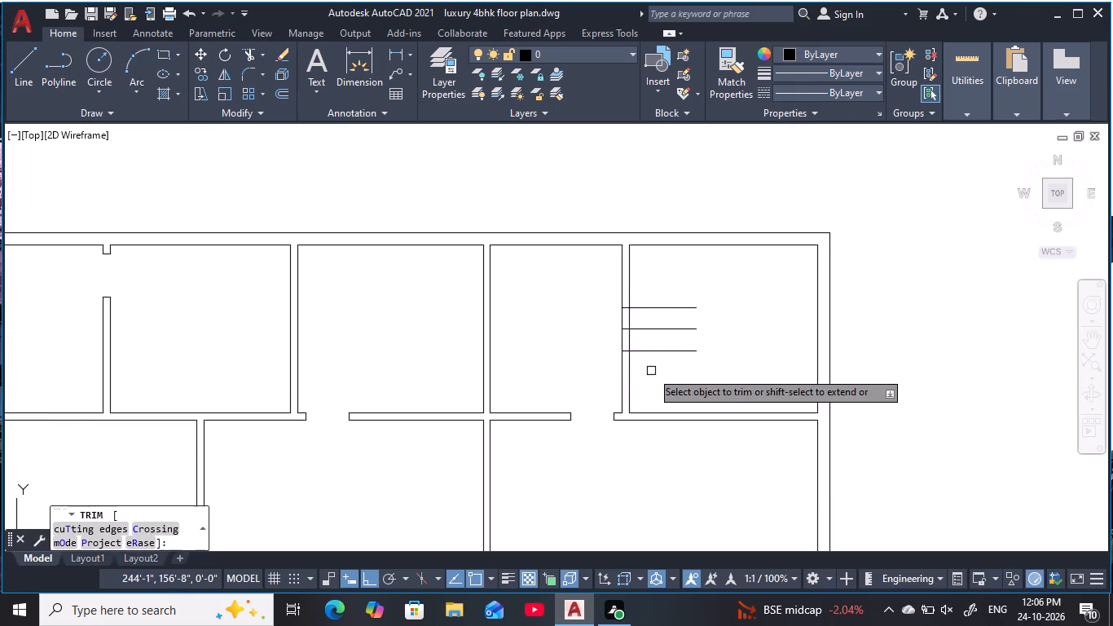
left_click(670, 376)
left_click(656, 276)
left_click(657, 341)
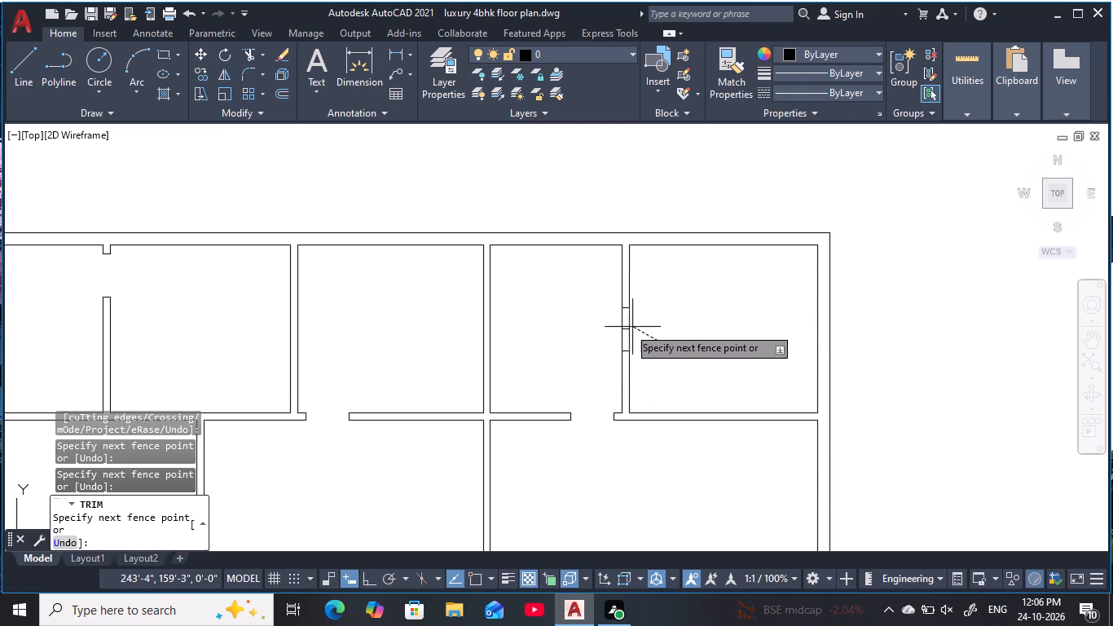
left_click(613, 323)
left_click(619, 322)
left_click(627, 334)
left_click(633, 338)
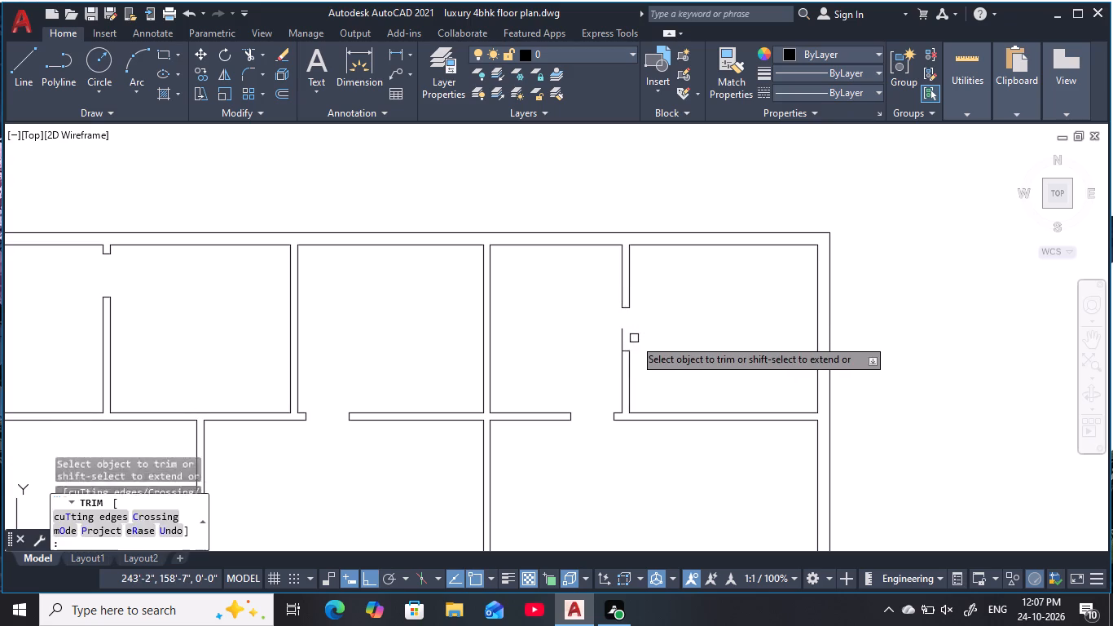
left_click(616, 339)
left_click(662, 340)
scroll(658, 340, "down", 3)
middle_click_drag(658, 340, 710, 350)
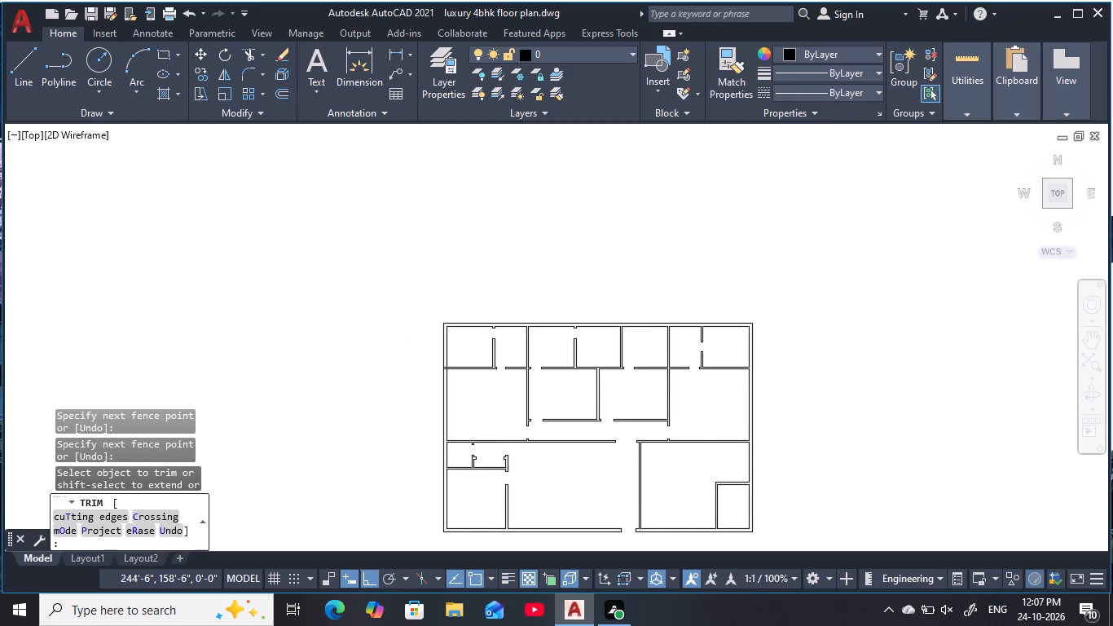
key("Escape")
key("Escape")
key("Escape")
key("Escape")
key("Escape")
key("Escape")
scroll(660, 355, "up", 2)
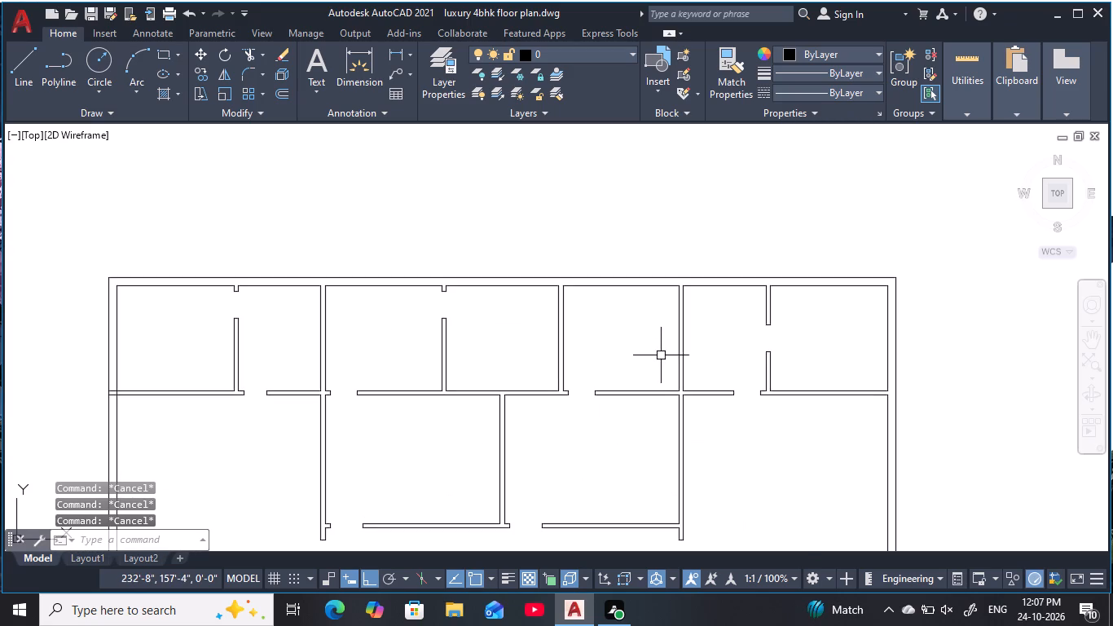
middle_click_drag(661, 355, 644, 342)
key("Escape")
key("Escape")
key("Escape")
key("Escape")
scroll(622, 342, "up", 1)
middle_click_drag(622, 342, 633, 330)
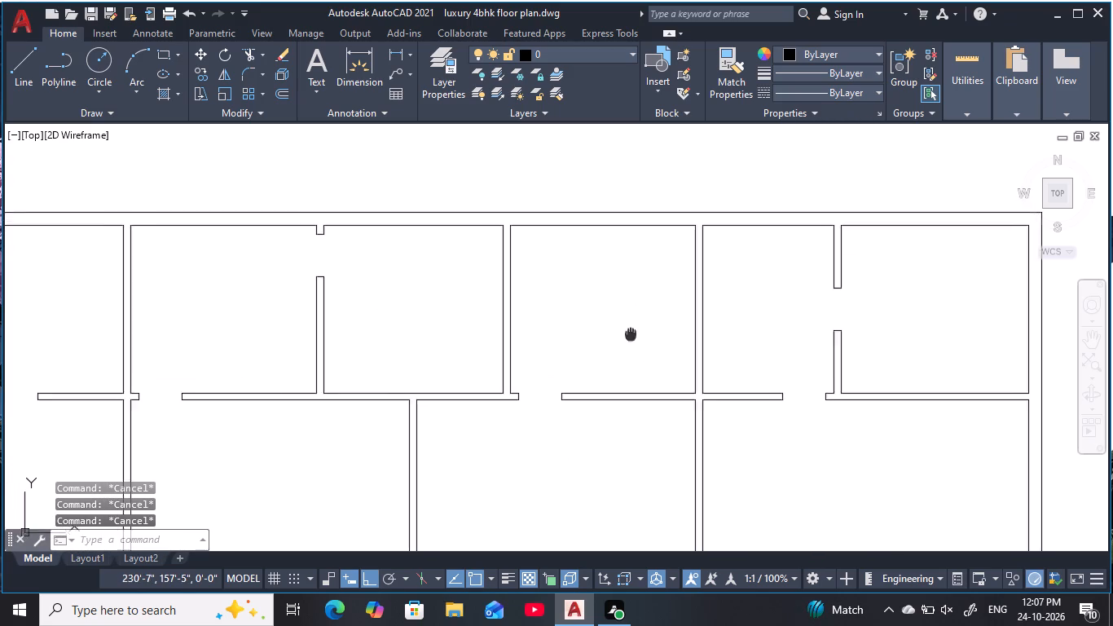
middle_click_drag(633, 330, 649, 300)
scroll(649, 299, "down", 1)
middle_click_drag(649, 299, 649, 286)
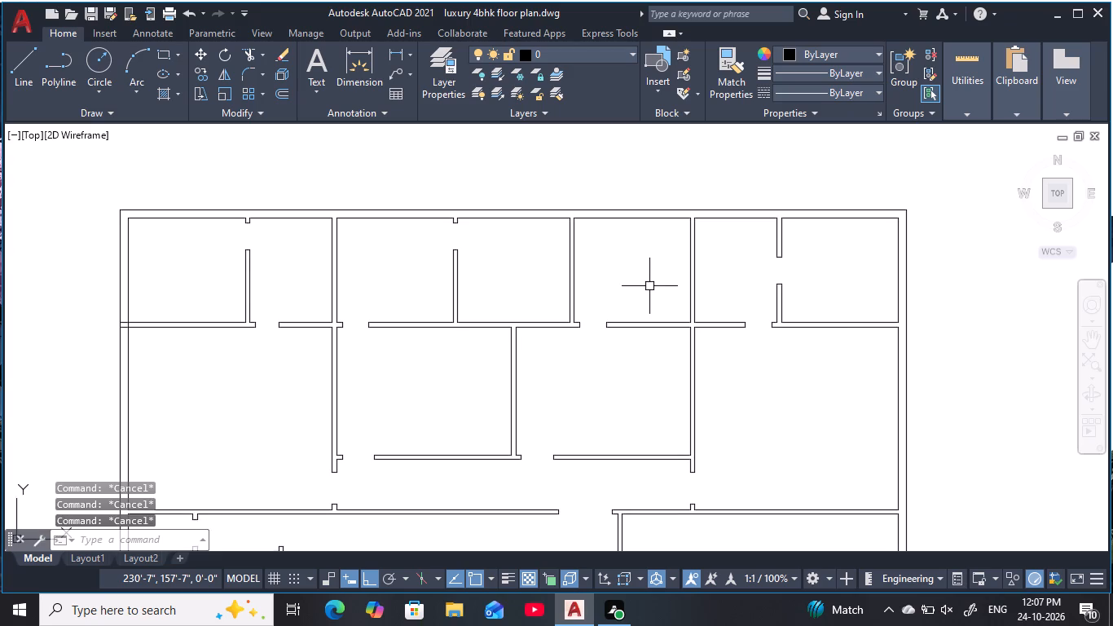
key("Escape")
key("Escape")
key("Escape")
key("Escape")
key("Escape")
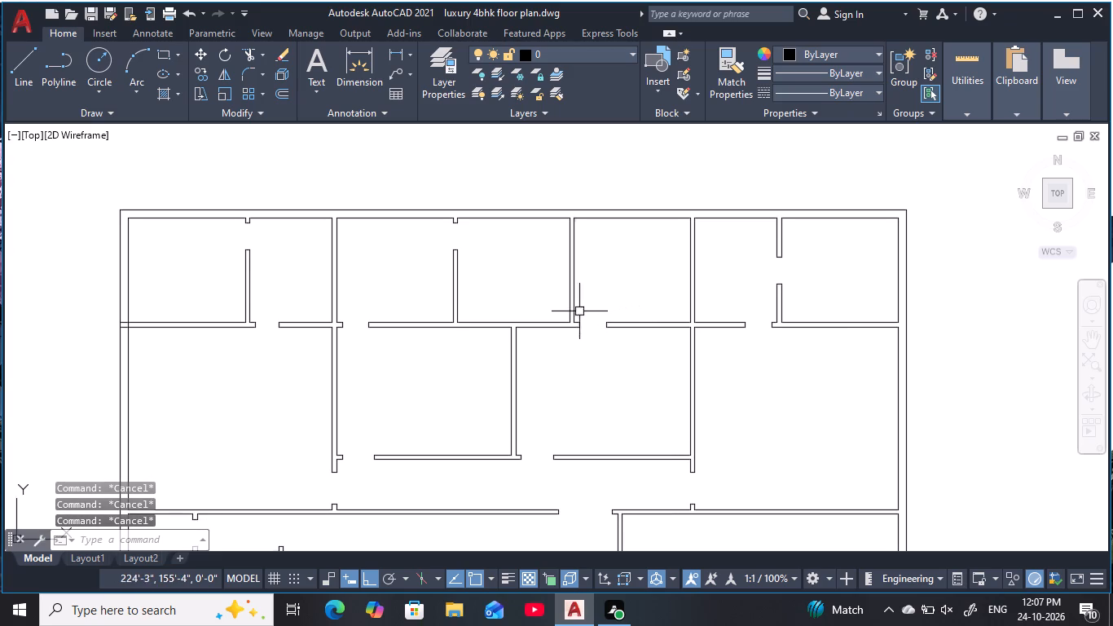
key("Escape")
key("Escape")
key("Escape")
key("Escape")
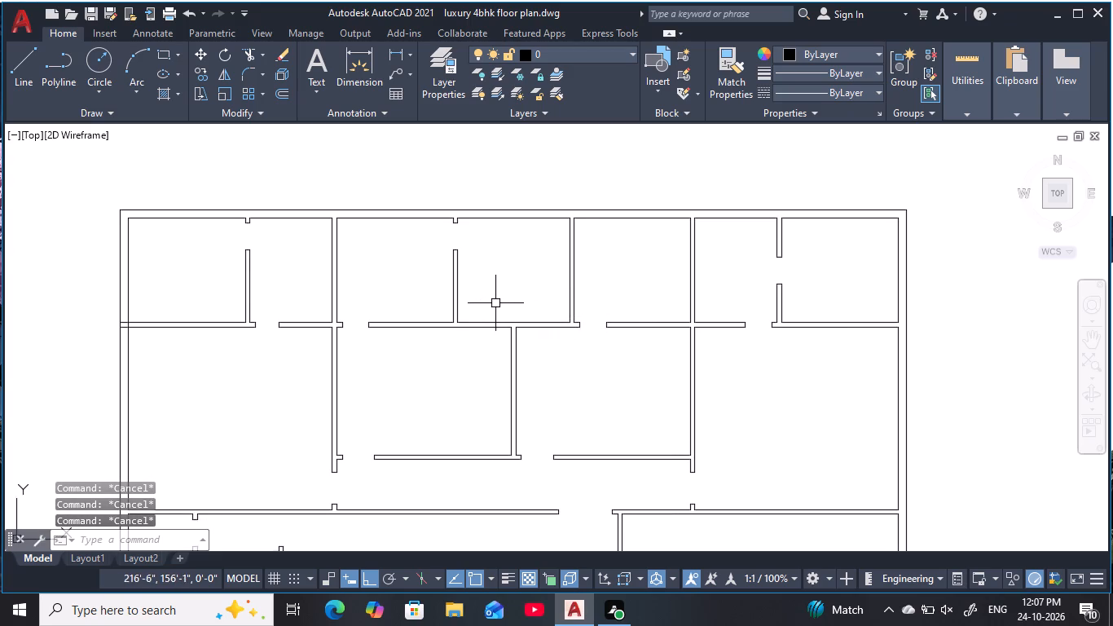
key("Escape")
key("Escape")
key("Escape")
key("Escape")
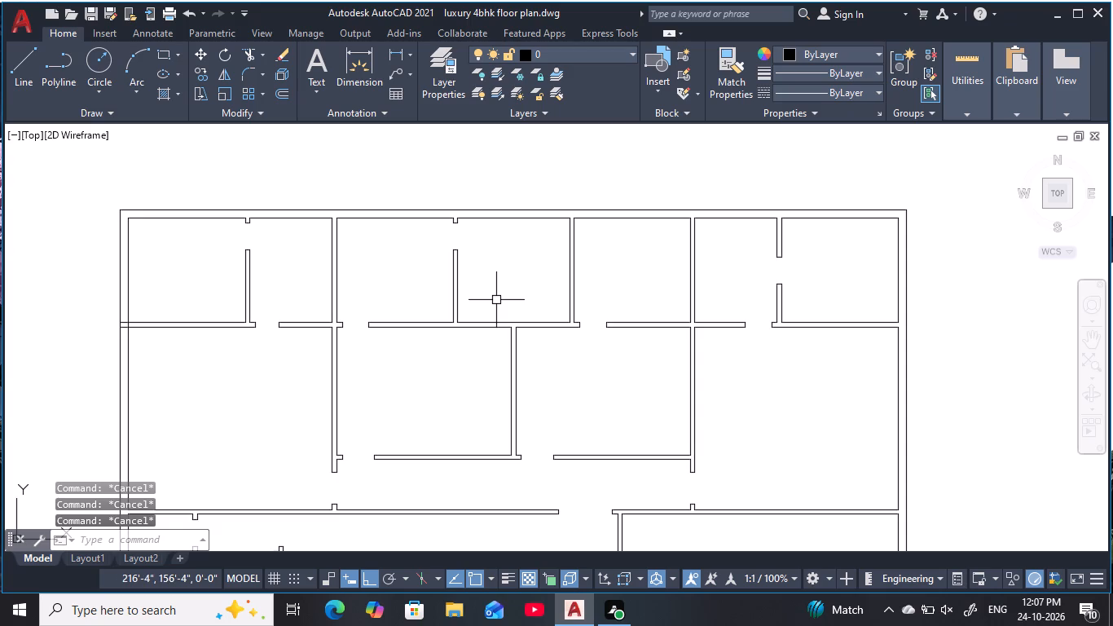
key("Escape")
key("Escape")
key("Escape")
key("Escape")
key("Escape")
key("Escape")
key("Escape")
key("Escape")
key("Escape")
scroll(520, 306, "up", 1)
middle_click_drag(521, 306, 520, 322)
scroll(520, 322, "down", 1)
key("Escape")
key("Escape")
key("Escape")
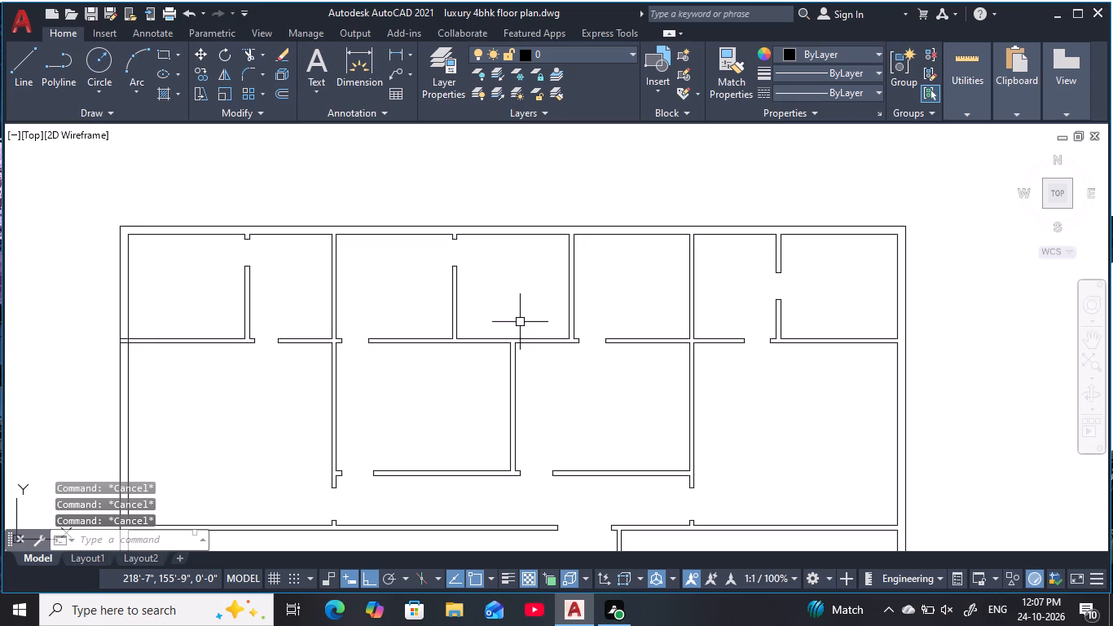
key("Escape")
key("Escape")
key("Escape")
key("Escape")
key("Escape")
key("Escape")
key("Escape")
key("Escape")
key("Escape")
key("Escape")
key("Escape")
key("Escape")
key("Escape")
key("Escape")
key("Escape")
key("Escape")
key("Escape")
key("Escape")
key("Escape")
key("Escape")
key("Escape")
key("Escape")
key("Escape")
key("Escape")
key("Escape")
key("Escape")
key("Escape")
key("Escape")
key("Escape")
Extend both faces of the wall between the two central rooms up through the horizontal wall to the top outer wall.
type("ex")
key("space")
left_click(534, 377)
left_click(478, 375)
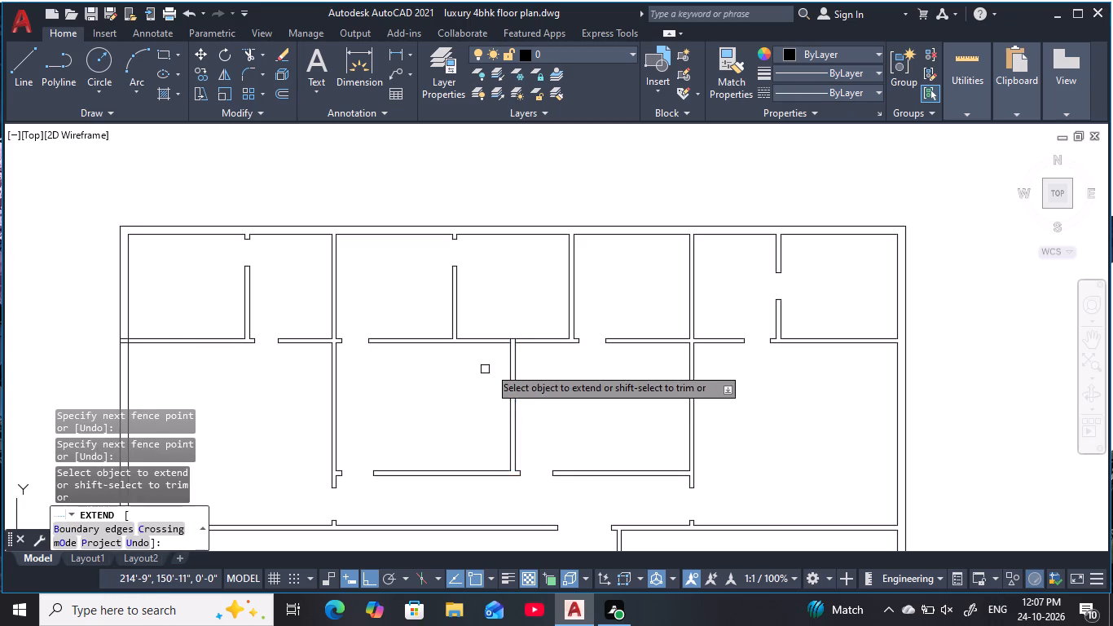
left_click(534, 370)
left_click(482, 370)
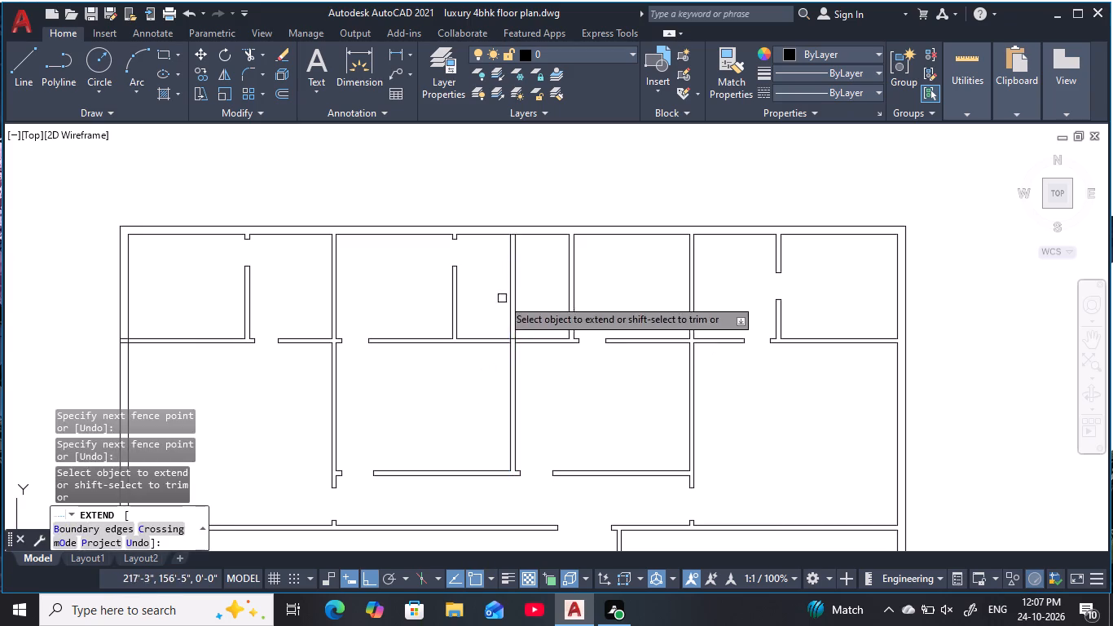
key("Escape")
key("Escape")
key("Escape")
key("Escape")
key("Escape")
key("Escape")
key("Escape")
key("Escape")
key("Escape")
key("Escape")
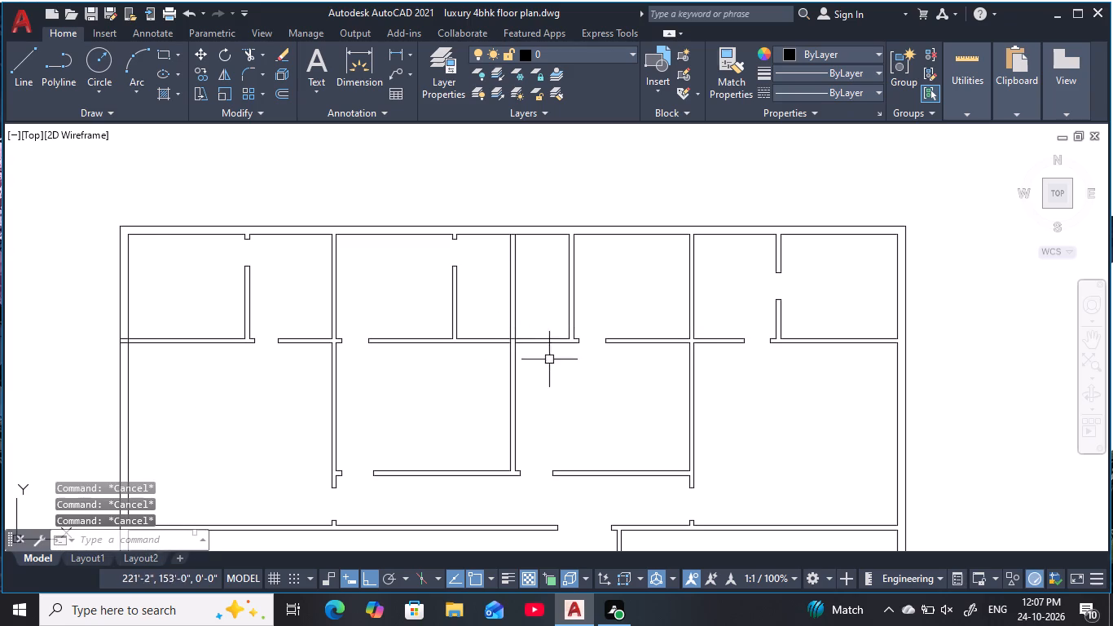
key("Escape")
key("Escape")
key("Escape")
key("Escape")
key("Escape")
key("Escape")
key("Escape")
key("Escape")
key("Escape")
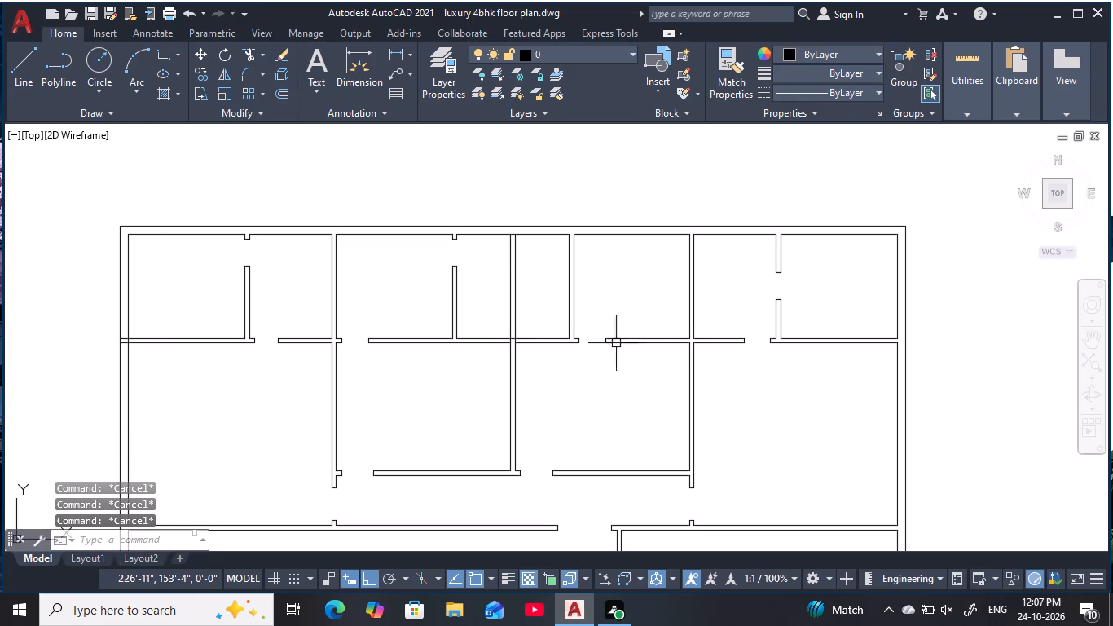
key("Escape")
key("Escape")
Extend the horizontal wall above the two central rooms across its two door openings to close them.
key("e")
key("x")
key("space")
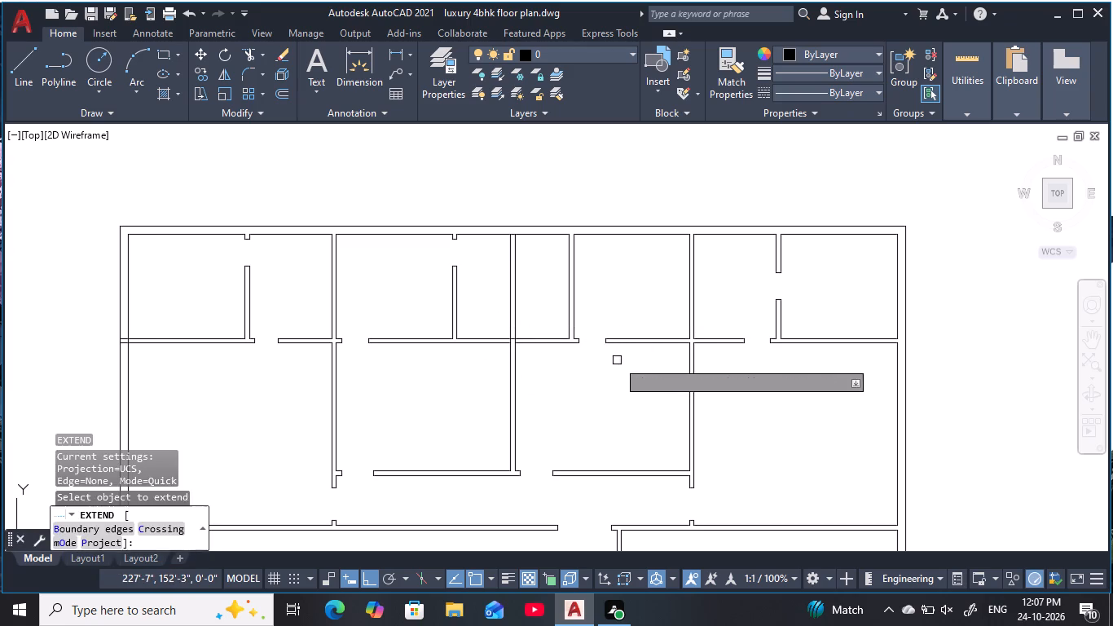
left_click(623, 373)
left_click(618, 318)
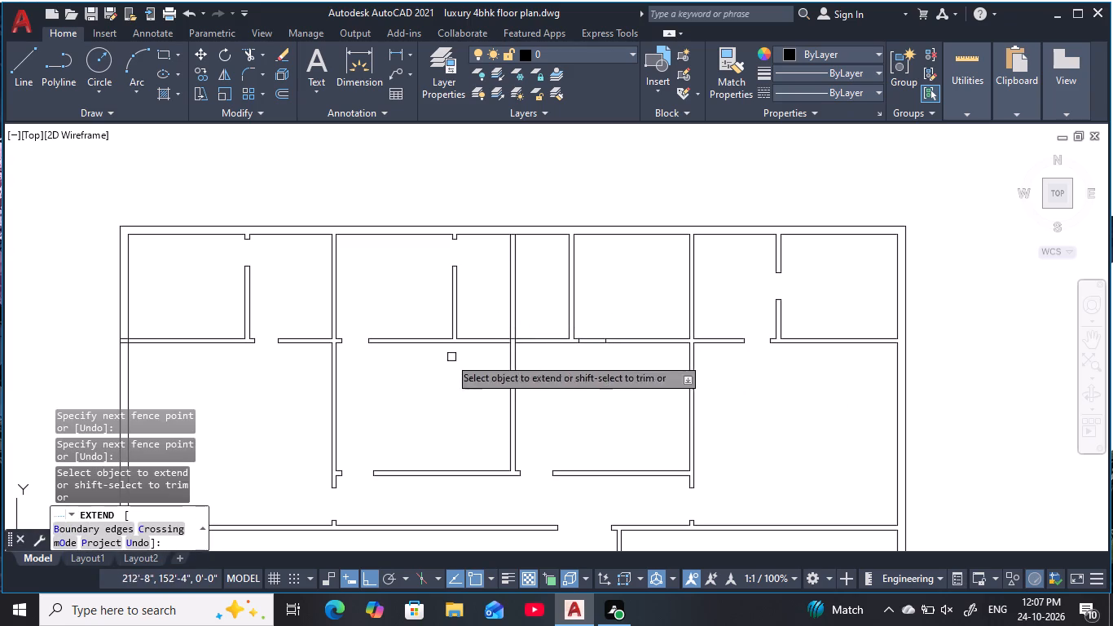
left_click(394, 354)
left_click(408, 310)
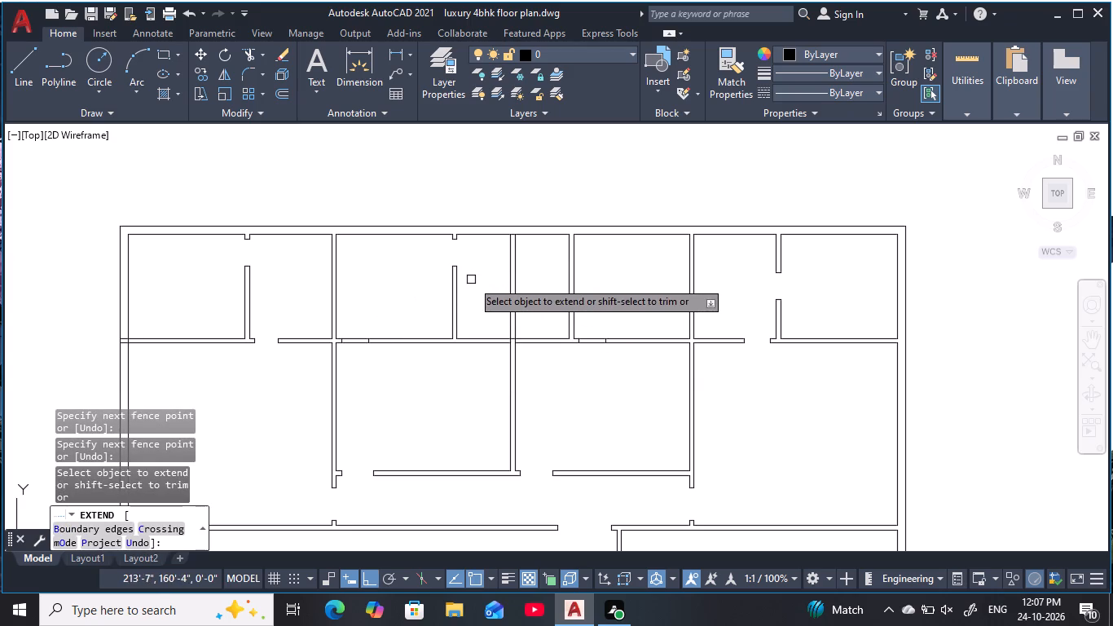
Extend the vertical wall with the opening near its top, above the left central room, up across that opening to close it.
left_click(474, 284)
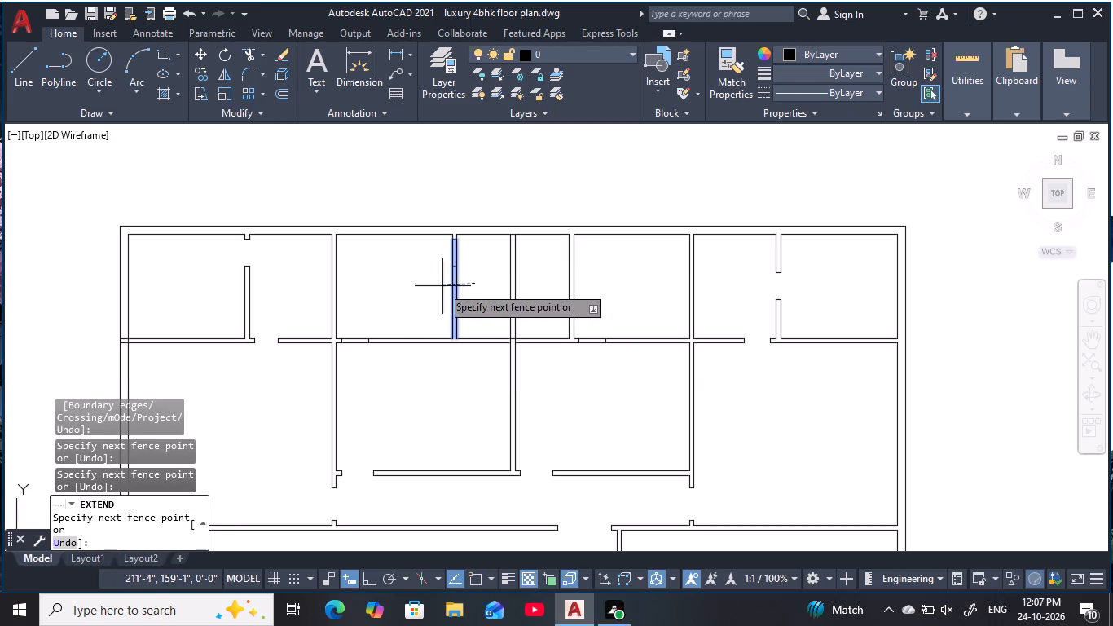
left_click(423, 289)
key("Escape")
key("Escape")
key("Escape")
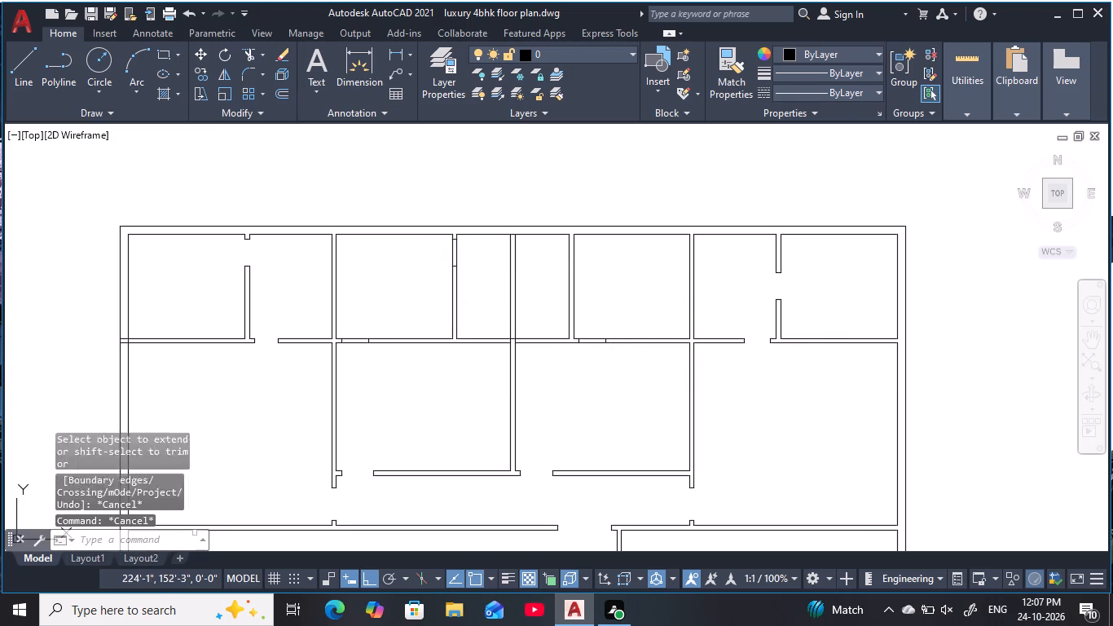
key("Escape")
key("Escape")
key("Escape")
key("Escape")
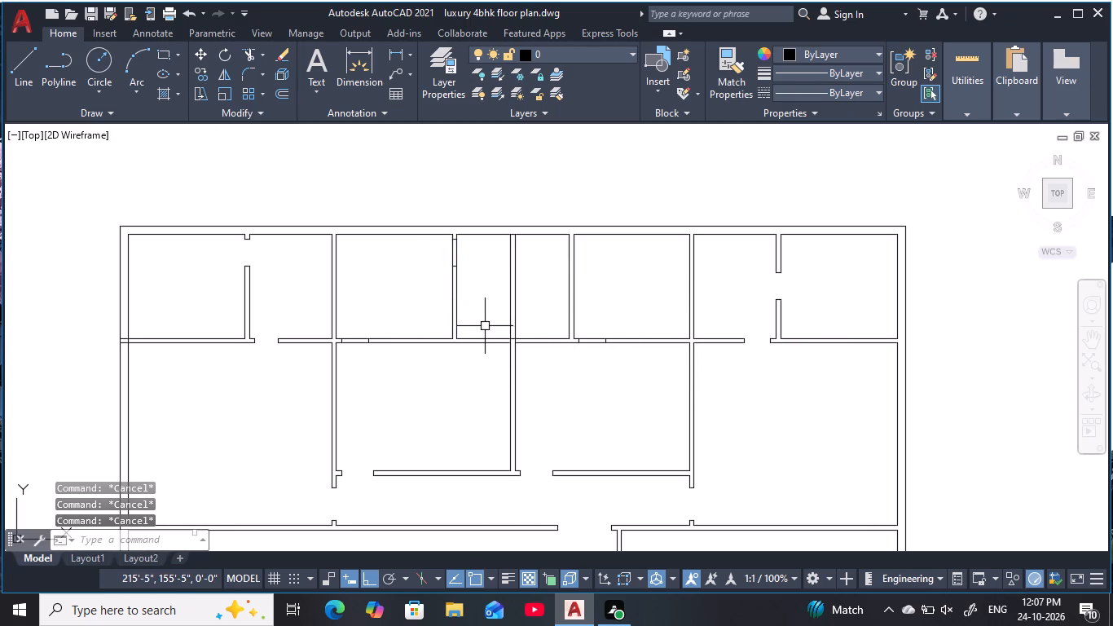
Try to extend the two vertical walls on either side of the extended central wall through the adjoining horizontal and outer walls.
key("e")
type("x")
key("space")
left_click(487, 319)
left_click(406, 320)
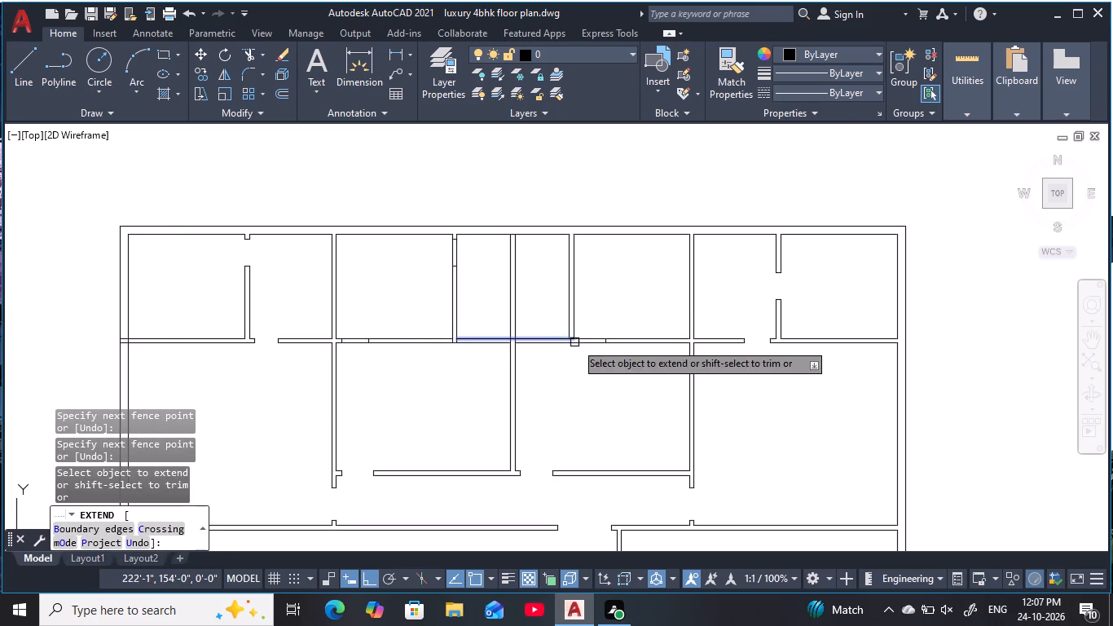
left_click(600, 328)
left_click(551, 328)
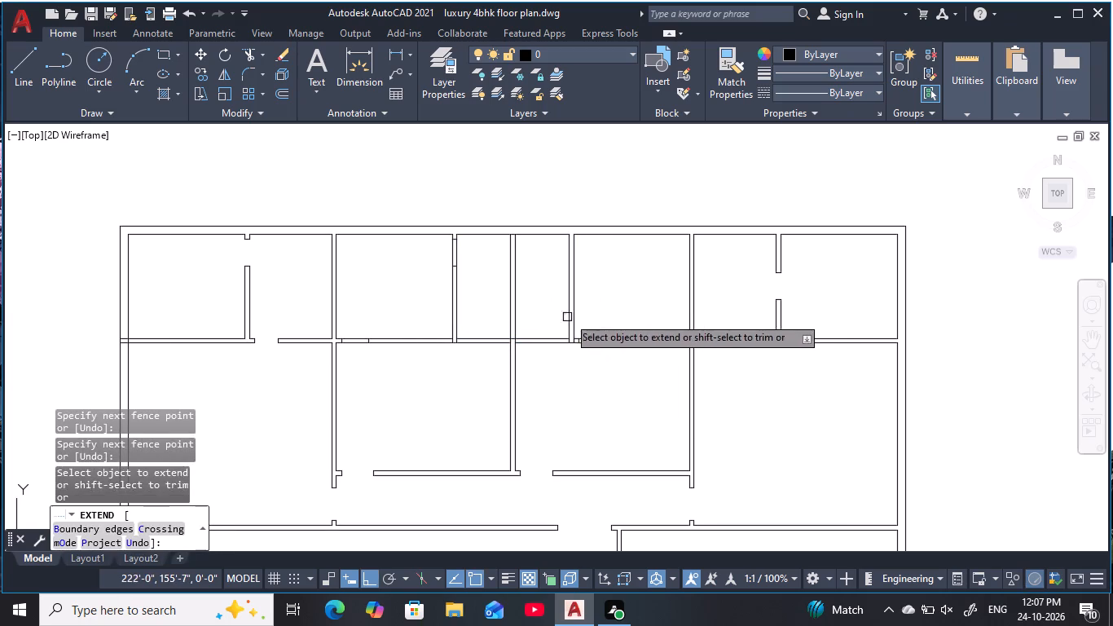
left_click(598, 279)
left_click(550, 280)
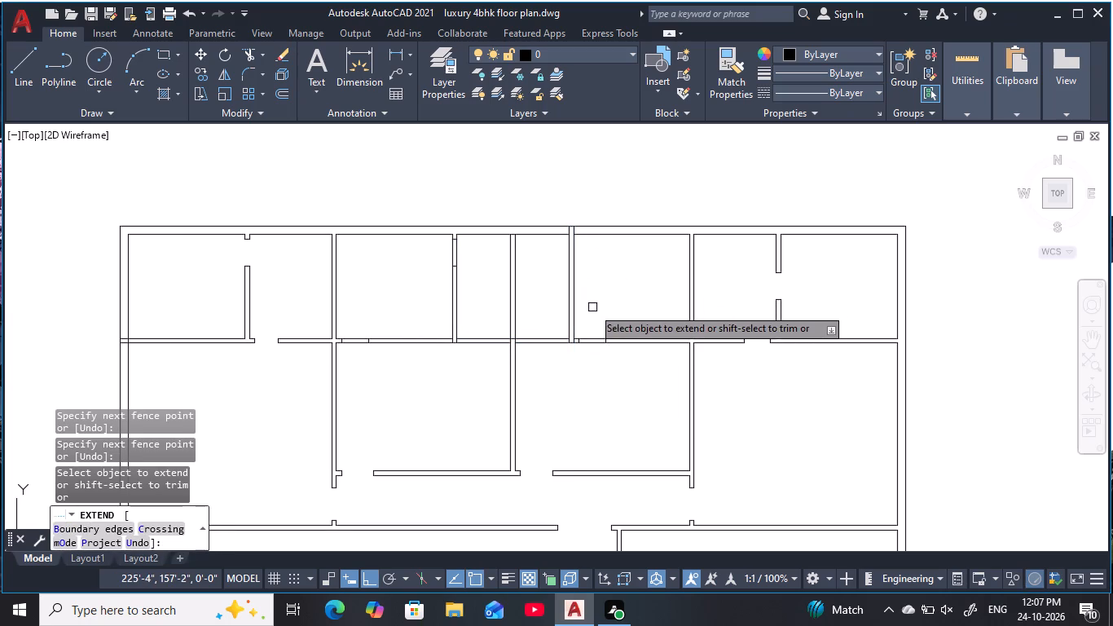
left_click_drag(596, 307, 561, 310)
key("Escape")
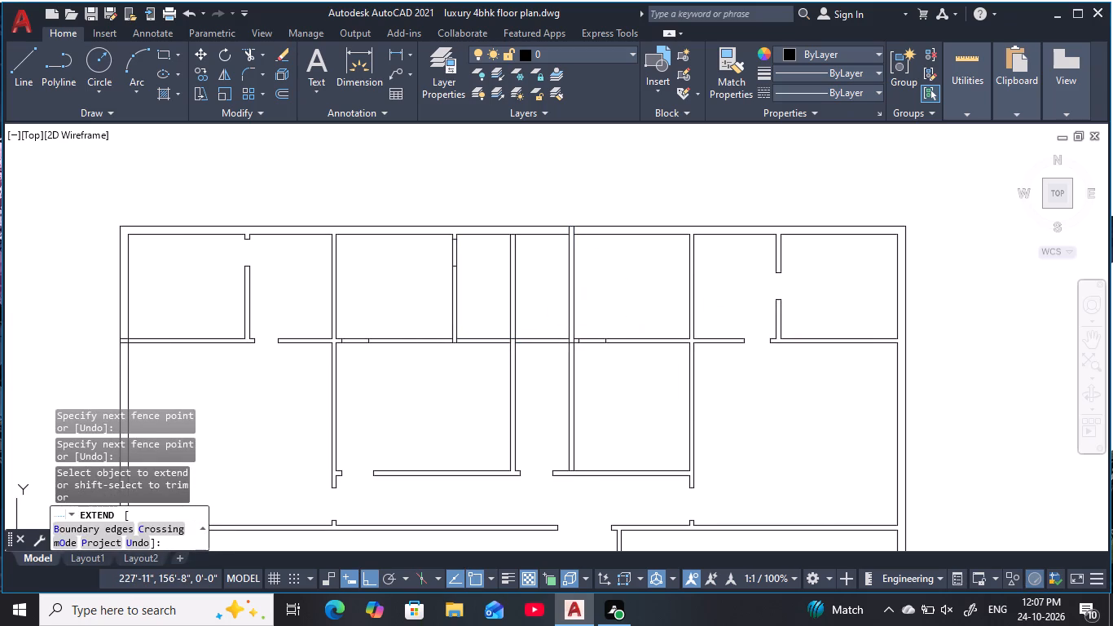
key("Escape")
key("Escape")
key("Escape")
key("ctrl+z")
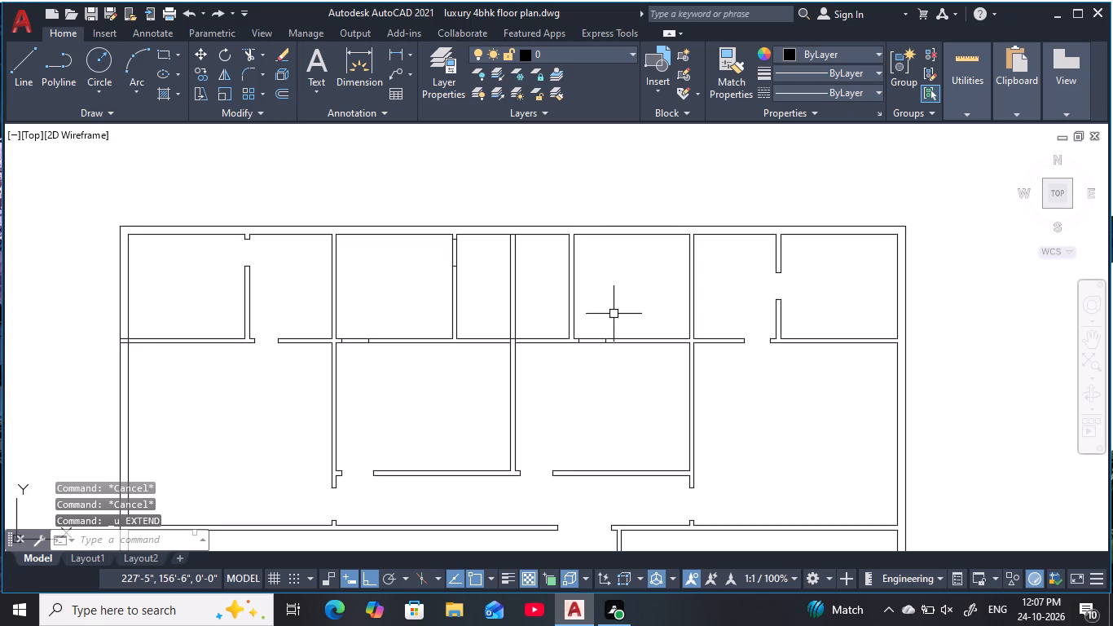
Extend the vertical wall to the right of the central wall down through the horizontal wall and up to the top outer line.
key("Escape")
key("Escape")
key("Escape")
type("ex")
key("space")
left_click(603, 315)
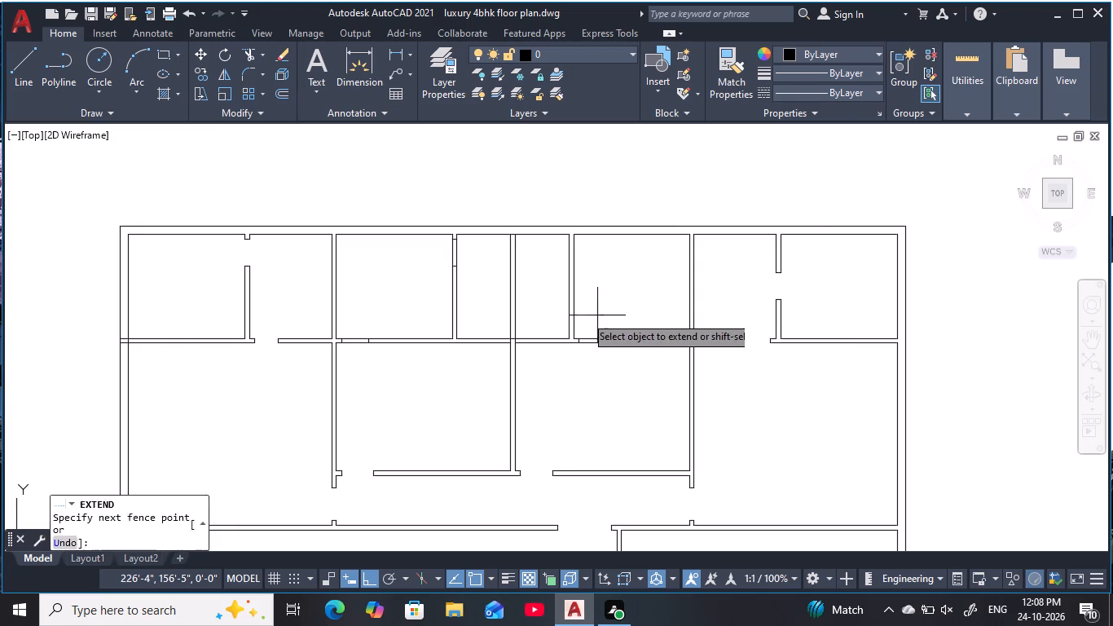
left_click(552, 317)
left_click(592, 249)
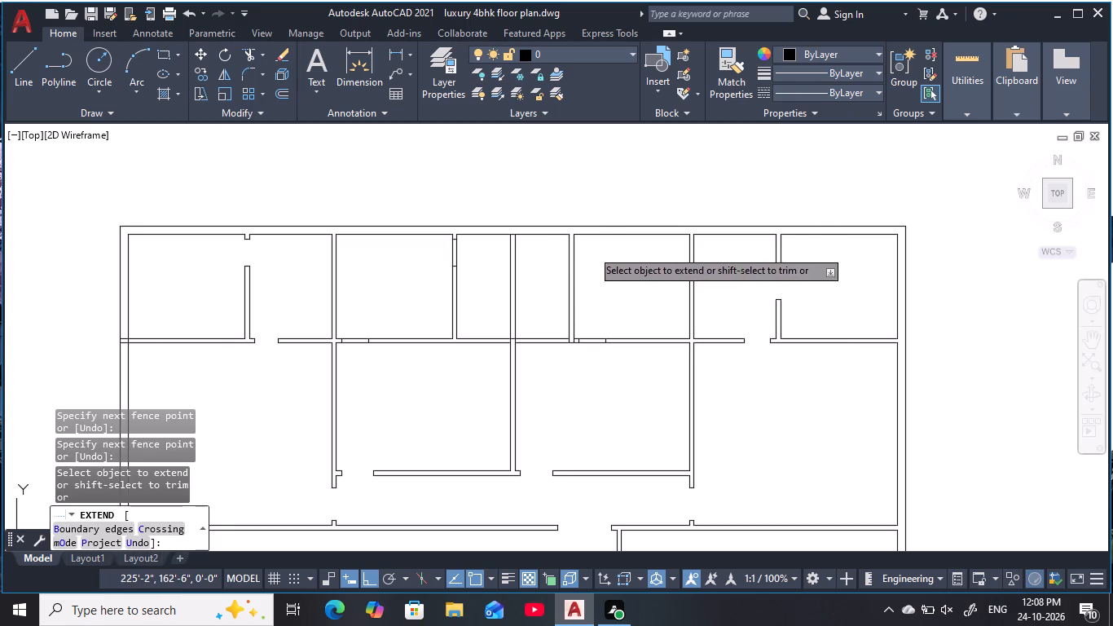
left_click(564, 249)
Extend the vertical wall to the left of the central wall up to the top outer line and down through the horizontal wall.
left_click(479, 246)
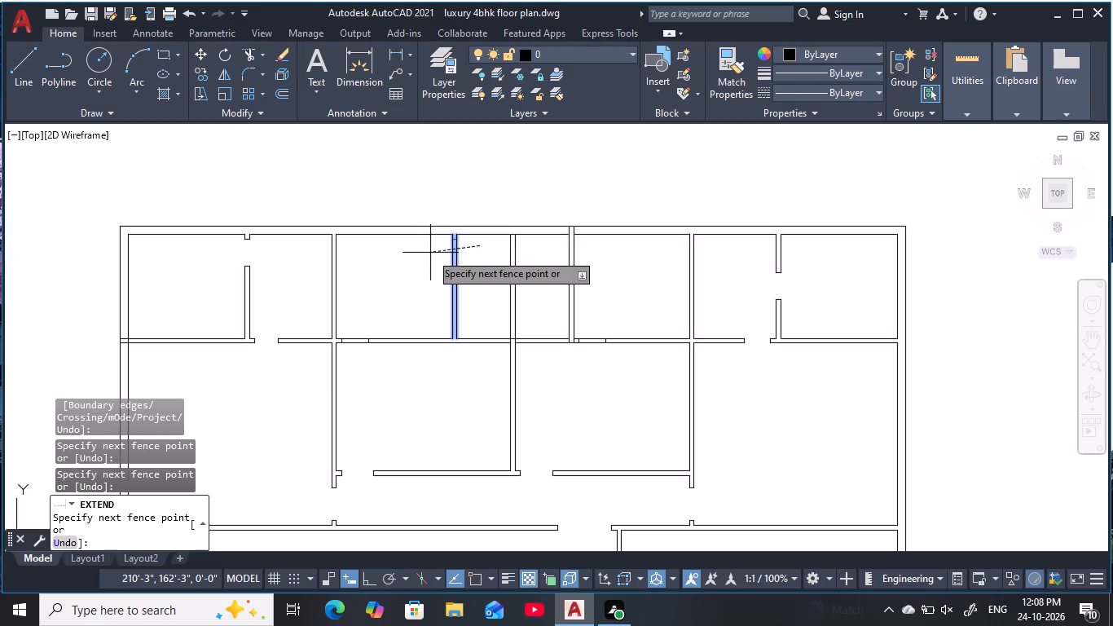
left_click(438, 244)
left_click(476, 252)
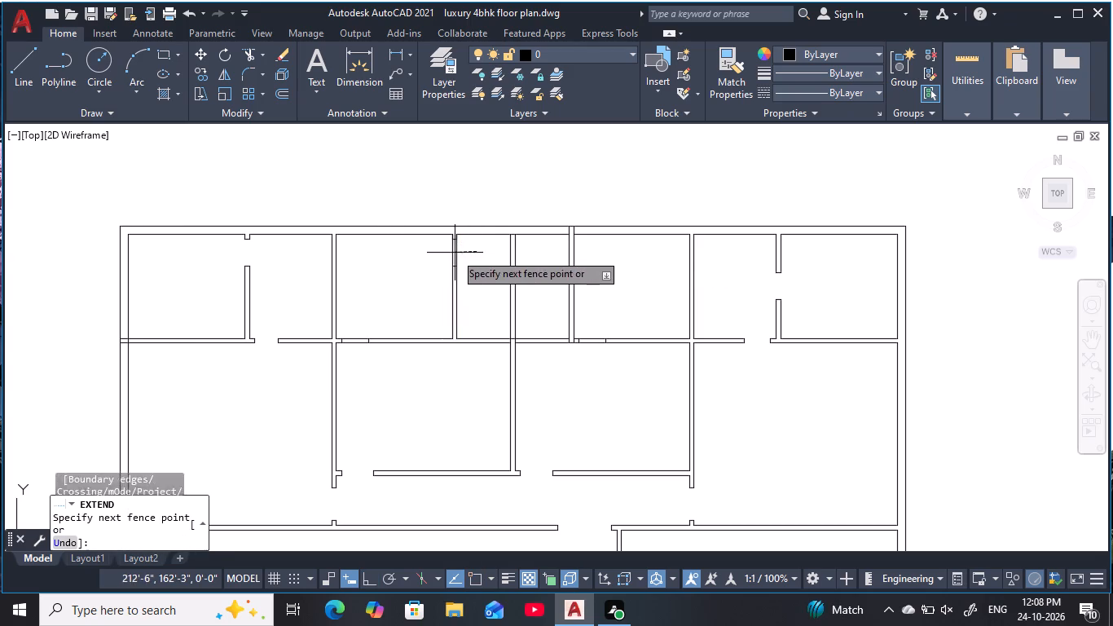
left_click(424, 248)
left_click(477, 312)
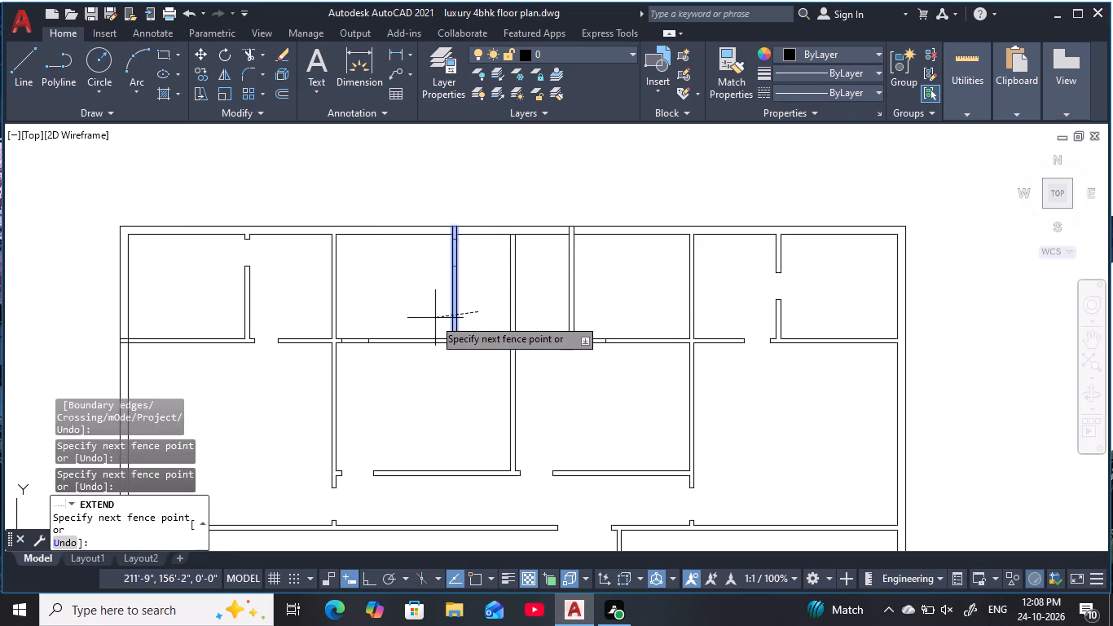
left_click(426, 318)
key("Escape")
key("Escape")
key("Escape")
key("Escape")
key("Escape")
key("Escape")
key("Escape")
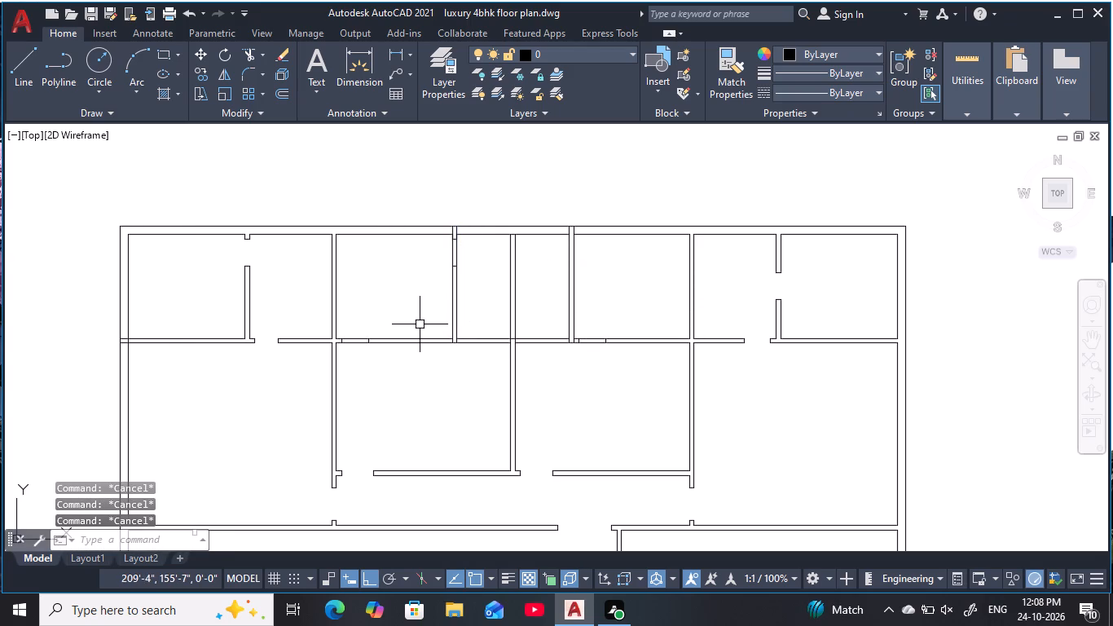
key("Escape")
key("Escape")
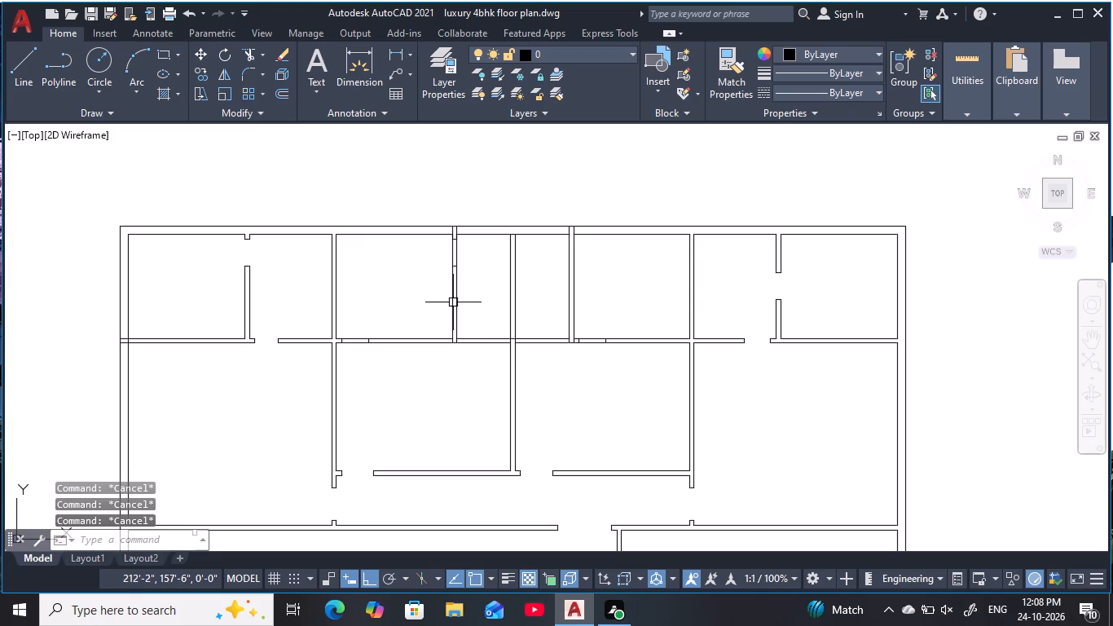
Dimension the clear width between the central wall and the vertical wall to its left.
type("dli")
key("space")
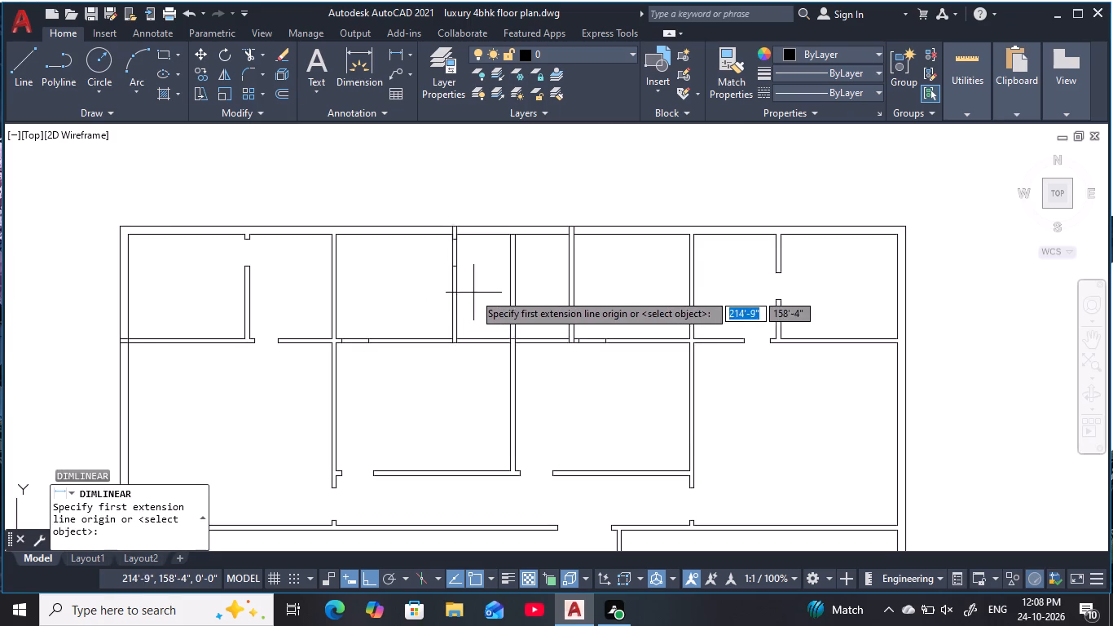
scroll(473, 293, "up", 2)
left_click(433, 293)
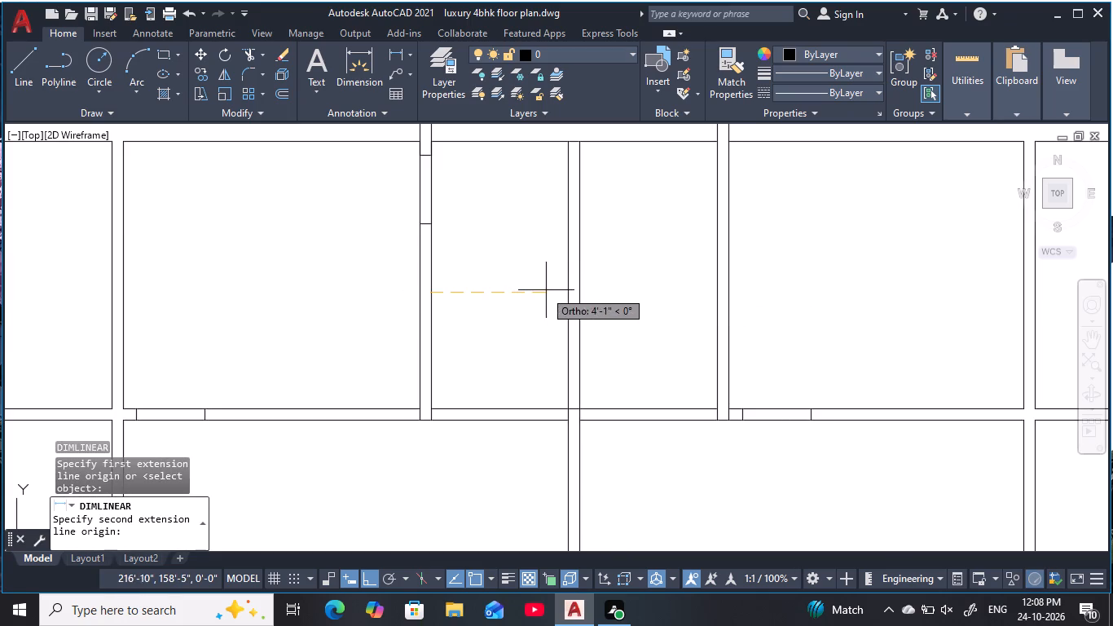
left_click(565, 293)
left_click(565, 293)
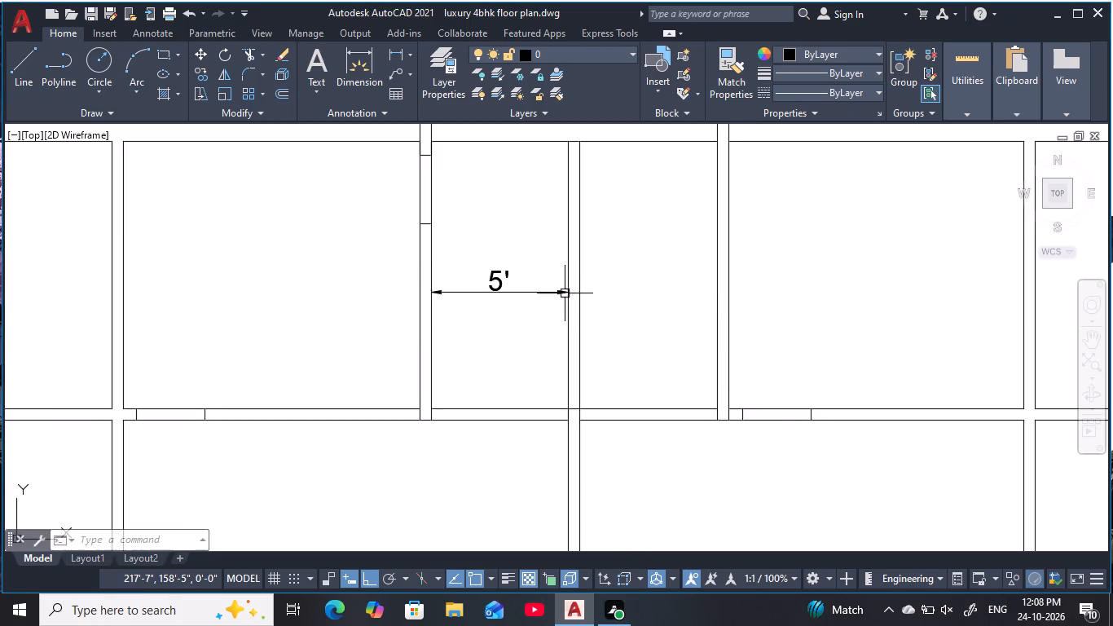
key("Escape")
key("Escape")
key("Escape")
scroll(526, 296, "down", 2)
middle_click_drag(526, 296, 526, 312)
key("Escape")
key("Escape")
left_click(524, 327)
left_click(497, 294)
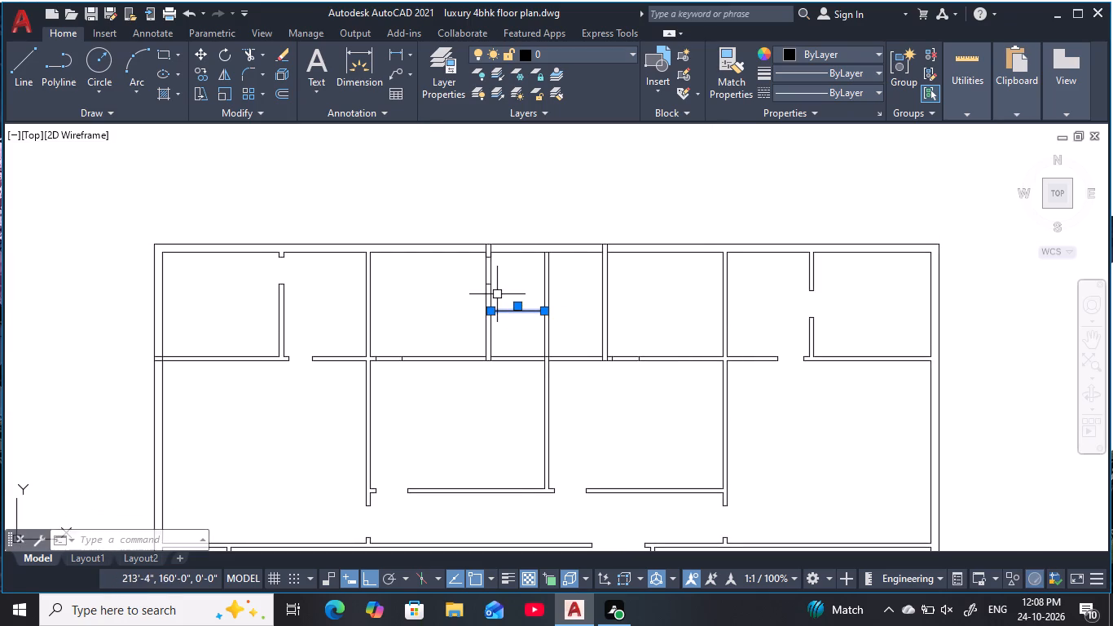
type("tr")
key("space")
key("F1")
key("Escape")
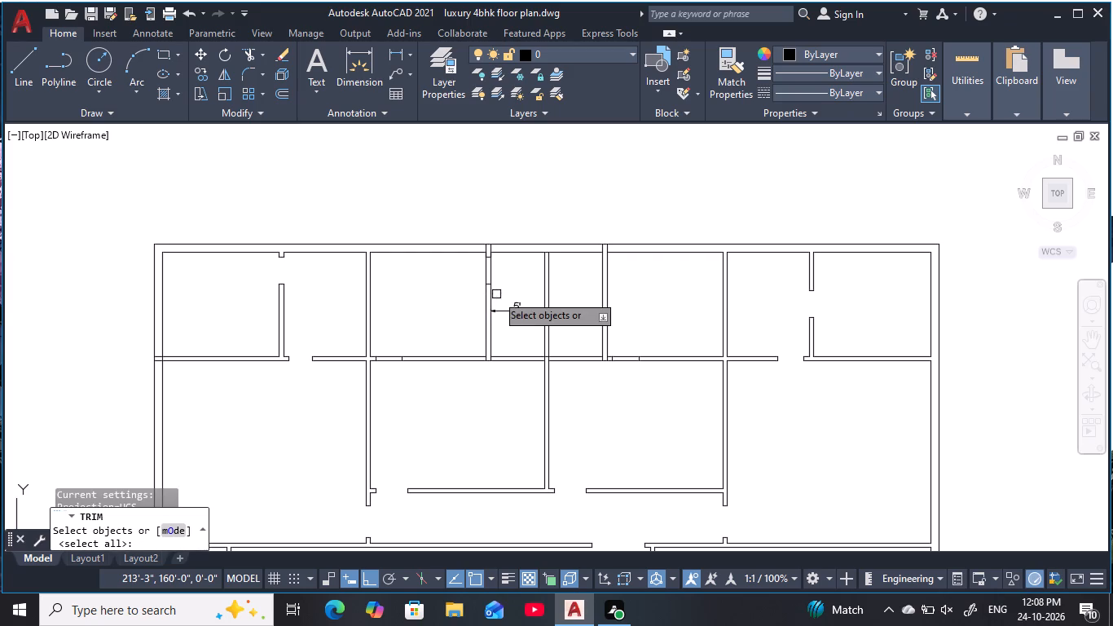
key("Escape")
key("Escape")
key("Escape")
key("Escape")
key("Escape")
Measure the clear width between the central wall and the vertical wall to its right.
type("dlii")
key("space")
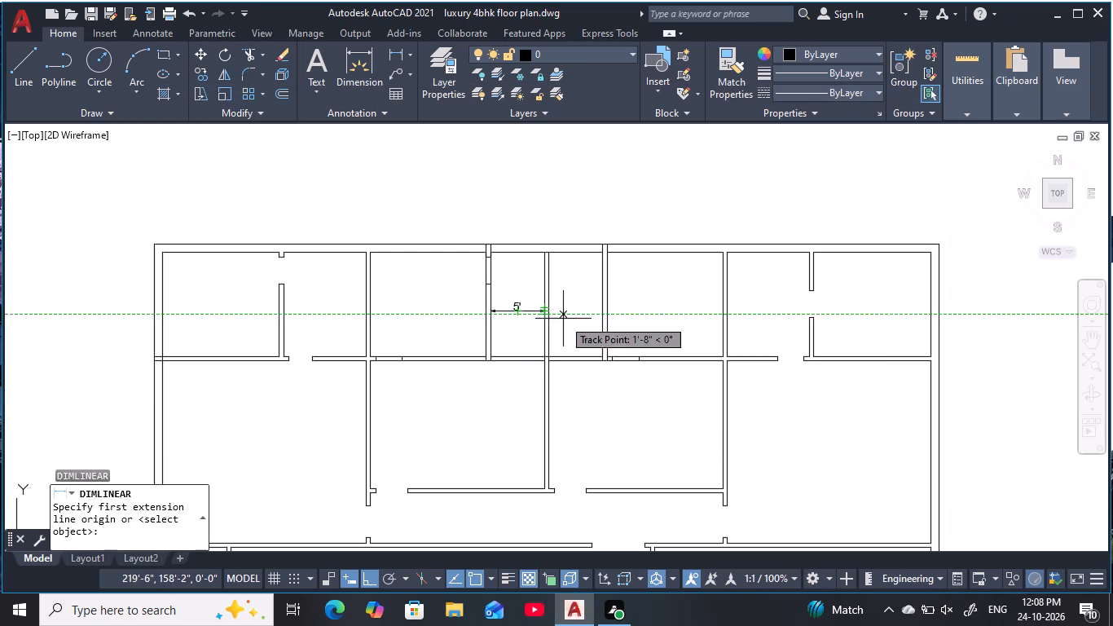
scroll(563, 319, "up", 3)
left_click(504, 313)
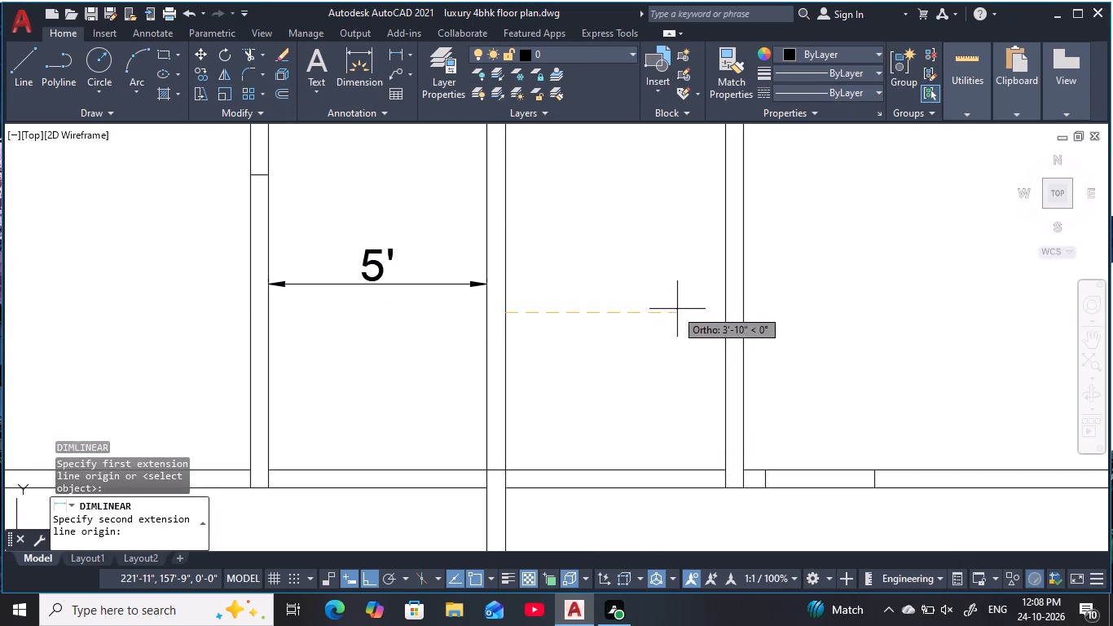
left_click(719, 310)
key("Escape")
key("Escape")
Erase the vertical wall to the left of the central wall, together with its opening edge line and the 5' dimension.
scroll(659, 315, "down", 3)
middle_click_drag(658, 315, 657, 324)
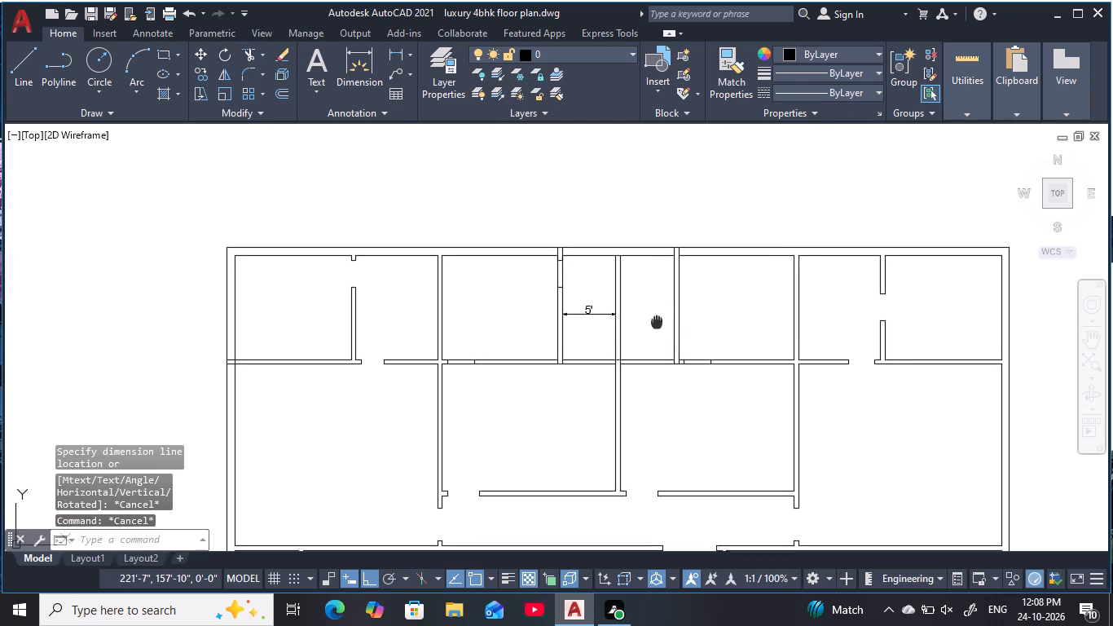
middle_click_drag(657, 324, 655, 328)
key("Escape")
key("Escape")
key("Escape")
left_click(587, 338)
left_click(510, 285)
type("e")
key("space")
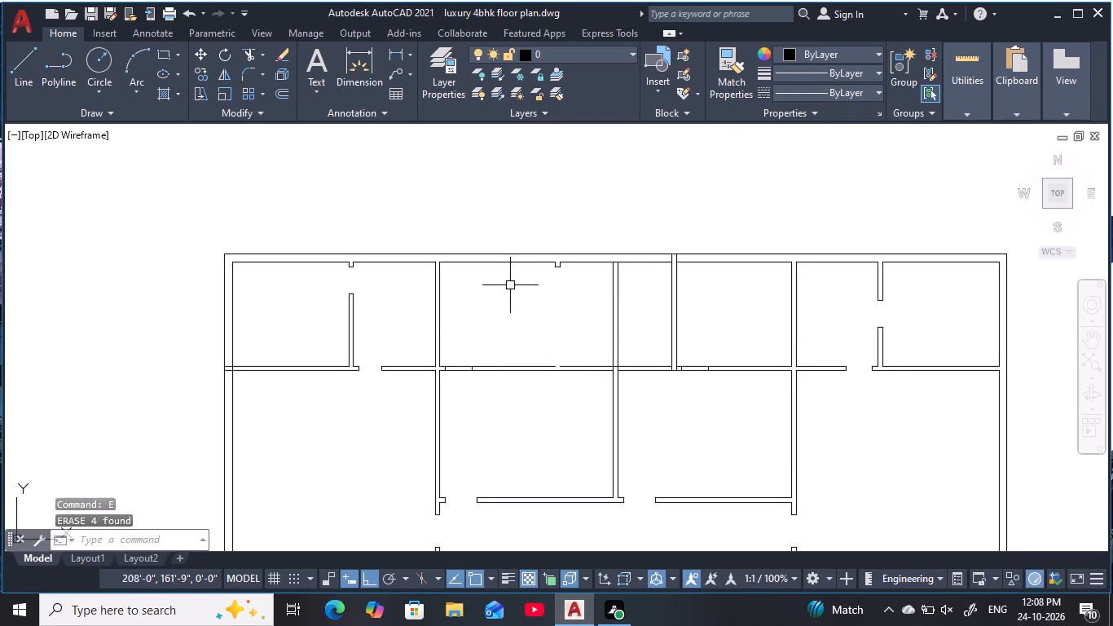
key("Escape")
key("Escape")
key("Escape")
key("Escape")
key("Escape")
key("Escape")
key("Escape")
key("Escape")
key("Escape")
key("Escape")
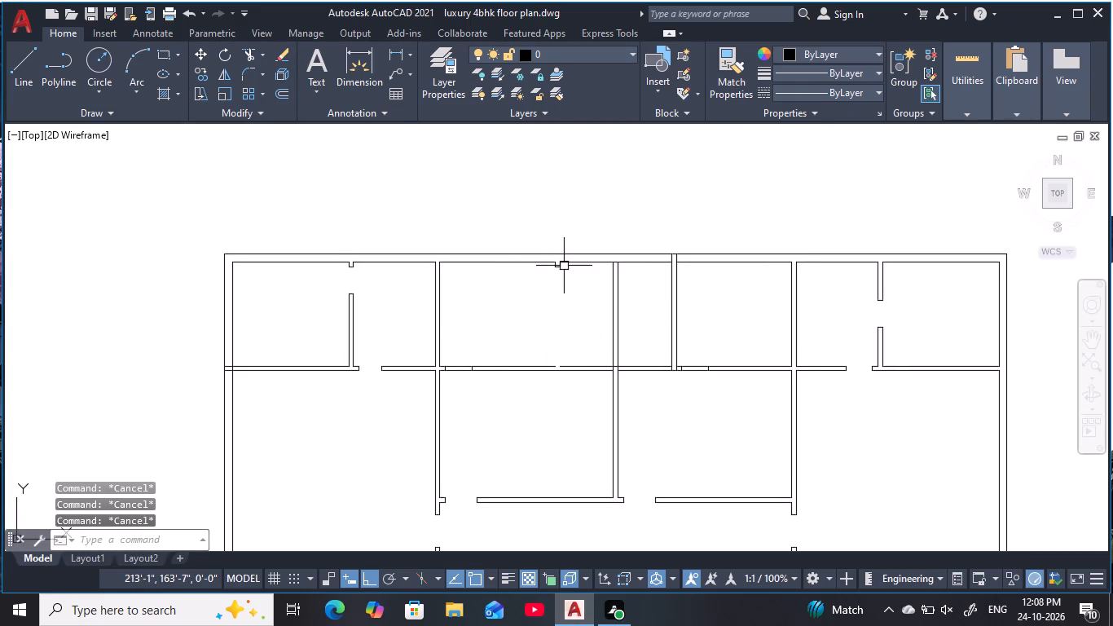
Offset the inner face of the upper wall above the left central room's left side 5' to the right.
key("o")
key("space")
type("5")
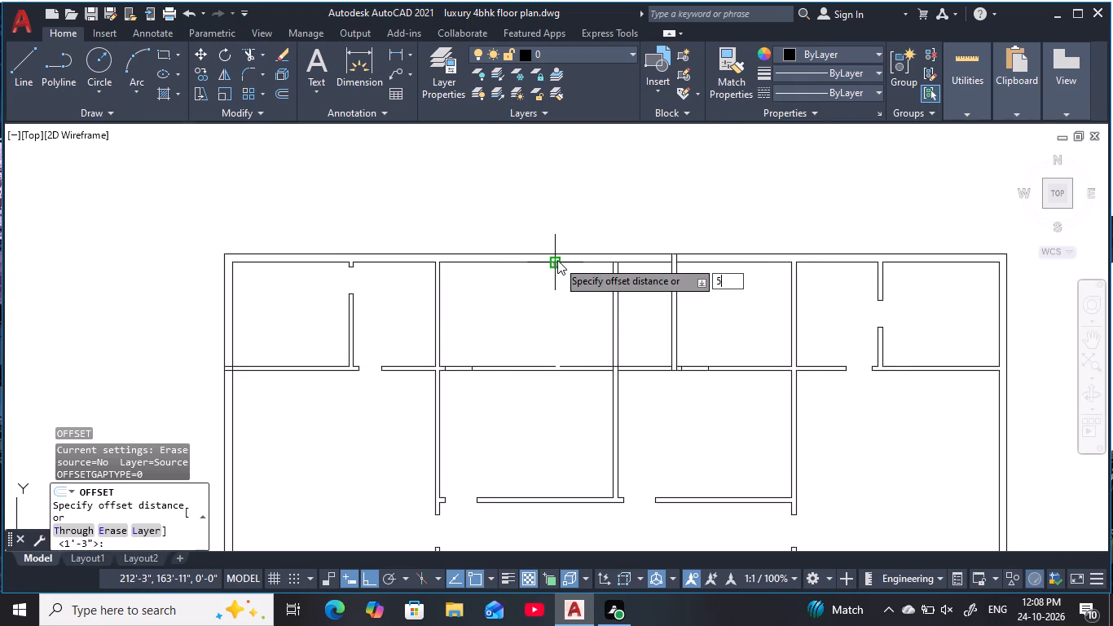
type("'")
key("space")
left_click(440, 309)
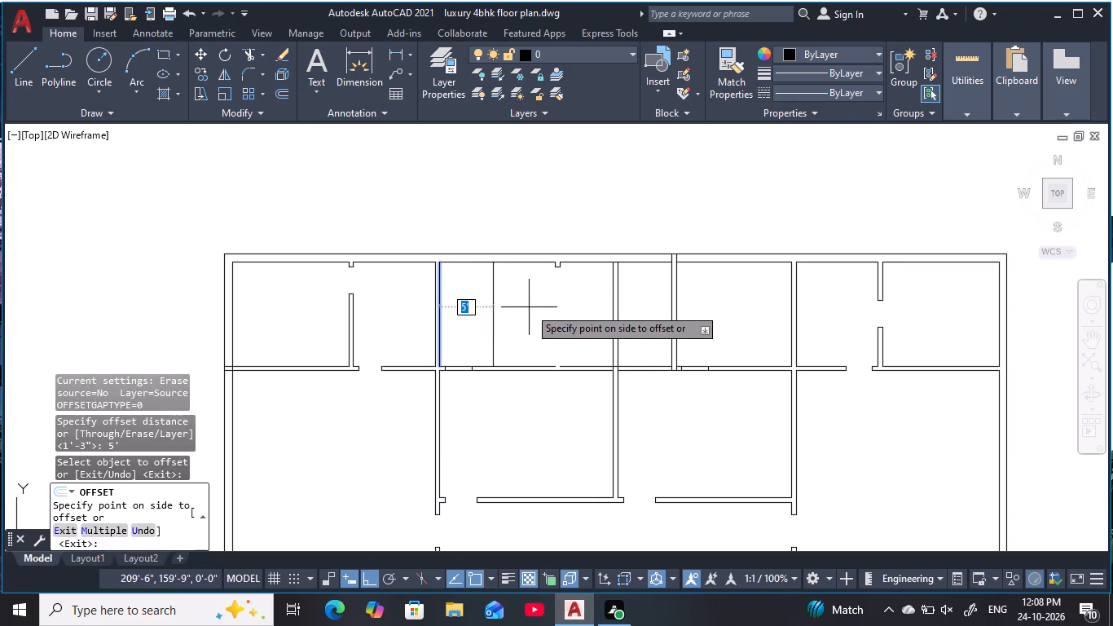
left_click(531, 307)
key("Escape")
key("Escape")
key("Escape")
key("Escape")
key("Escape")
key("Escape")
key("Escape")
key("Escape")
key("Escape")
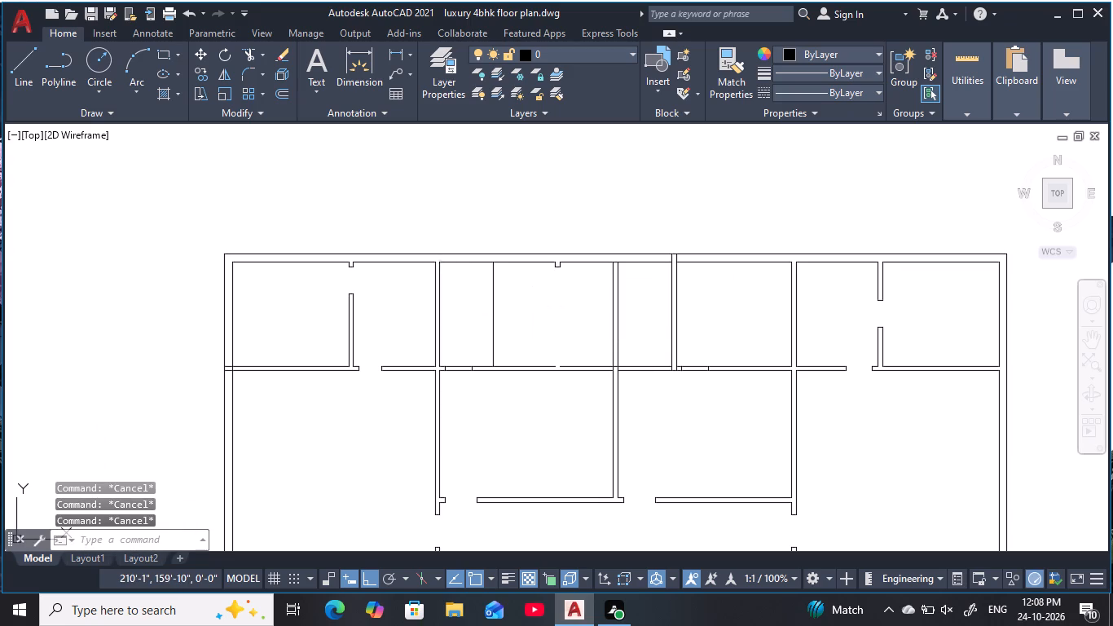
key("Escape")
key("Escape")
key("Escape")
key("Escape")
key("Escape")
key("Escape")
Offset the new vertical line 5" to the right to form the second face of the partition wall.
type("o 5")
key("space")
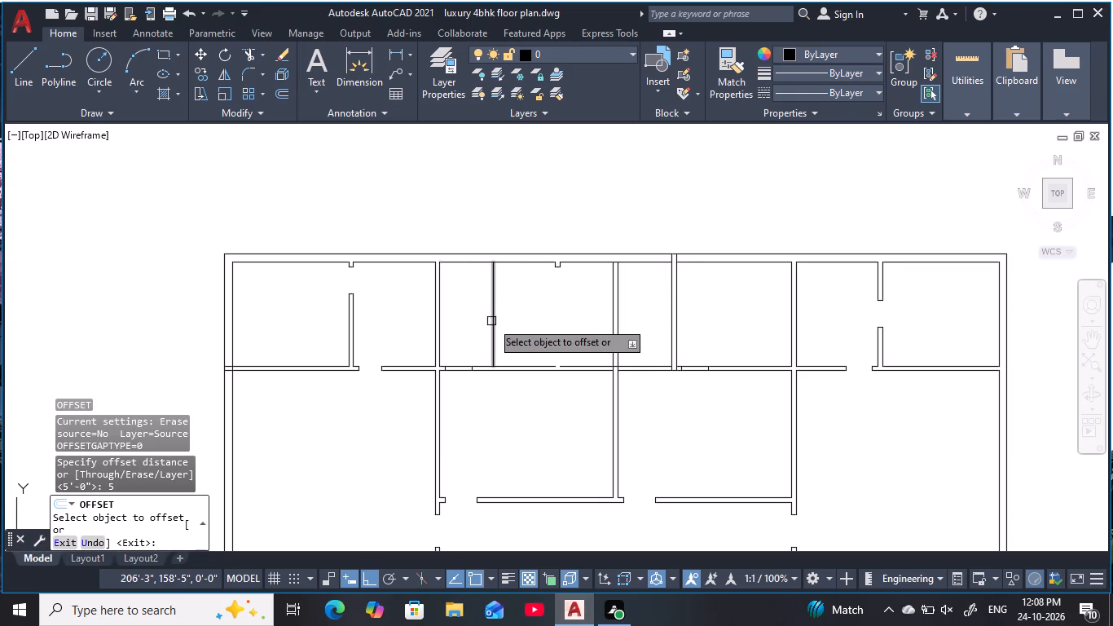
left_click(491, 321)
left_click(542, 322)
key("Escape")
key("Escape")
key("Escape")
Erase both faces of the vertical wall to the right of the extended central wall.
middle_click_drag(546, 322, 513, 319)
key("Escape")
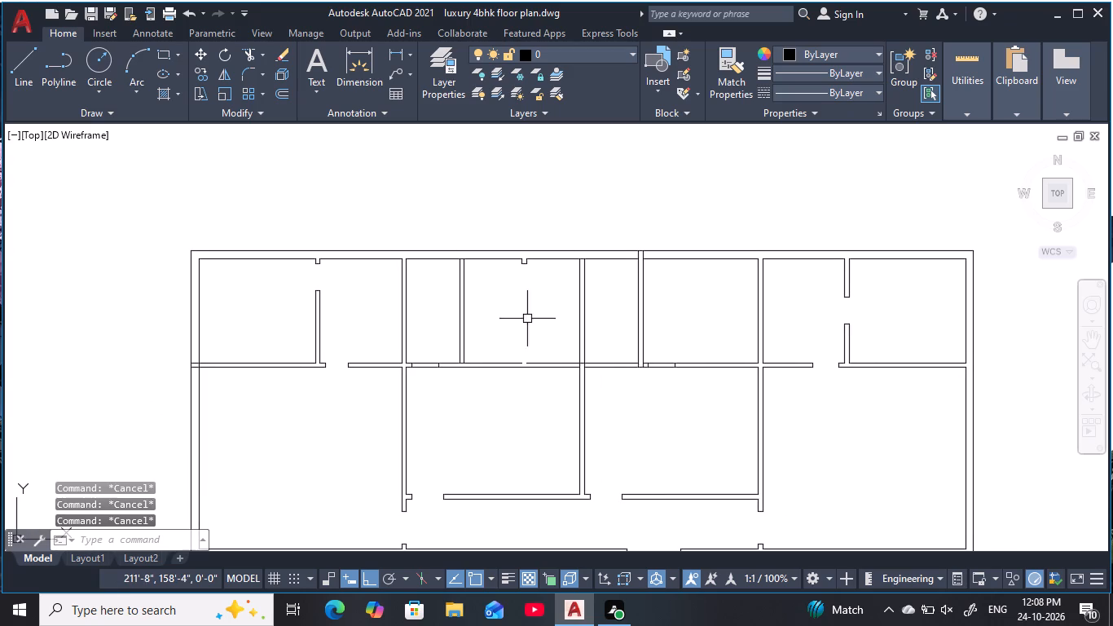
key("Escape")
left_click(671, 327)
left_click(626, 311)
type("r")
key("space")
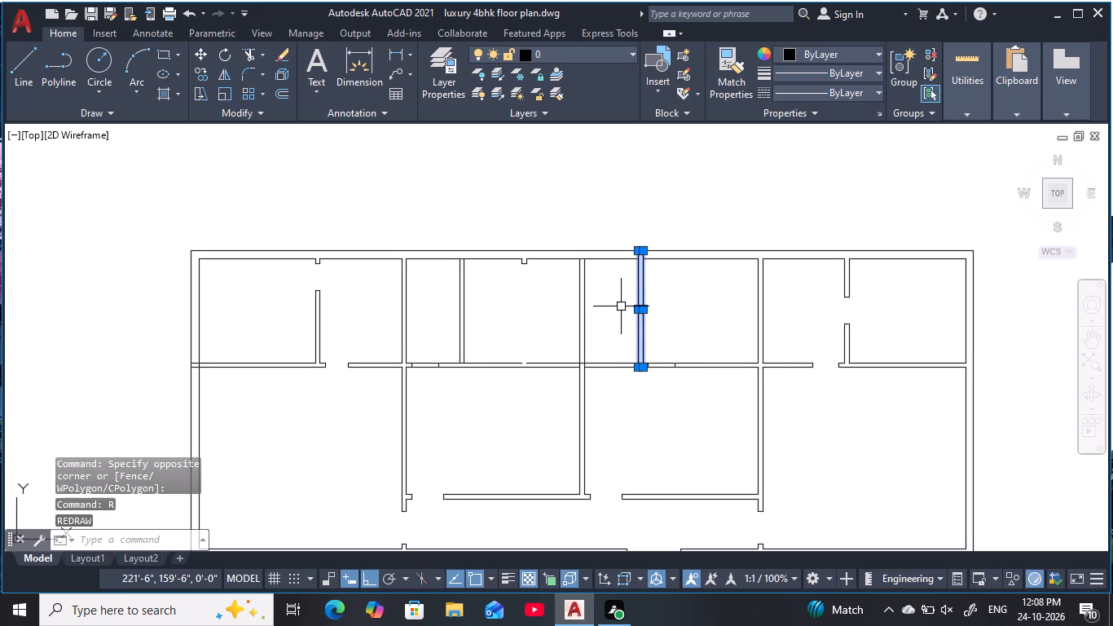
type("e")
key("space")
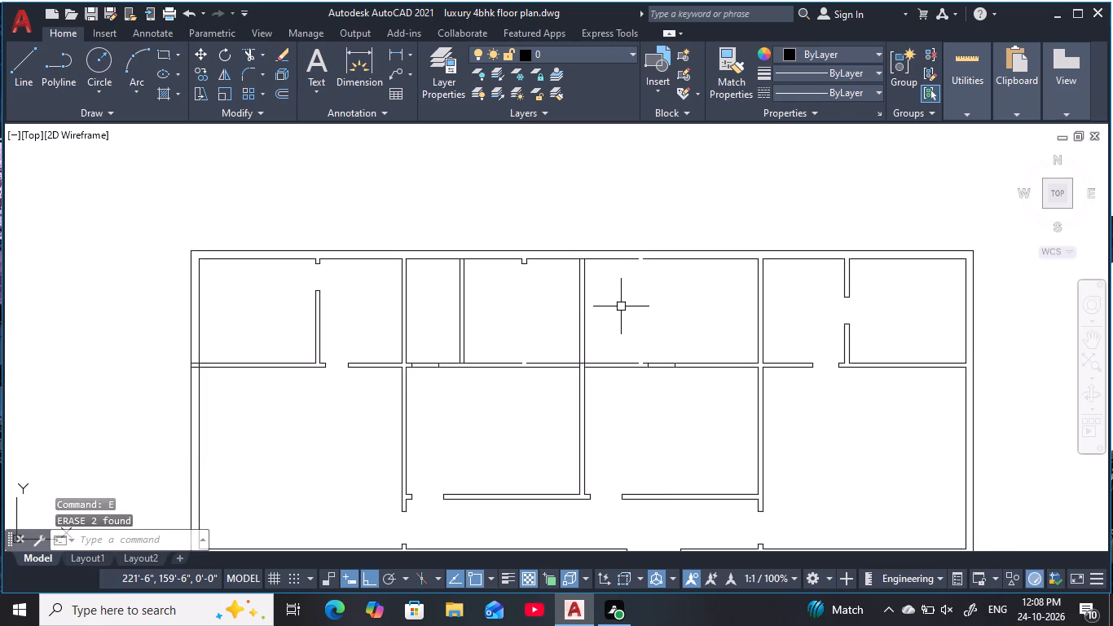
key("Escape")
key("Escape")
key("Escape")
Offset the inner face of the upper wall above the right central room's right side 5' to the left.
middle_click_drag(697, 317, 612, 316)
key("Escape")
key("Escape")
key("o")
key("space")
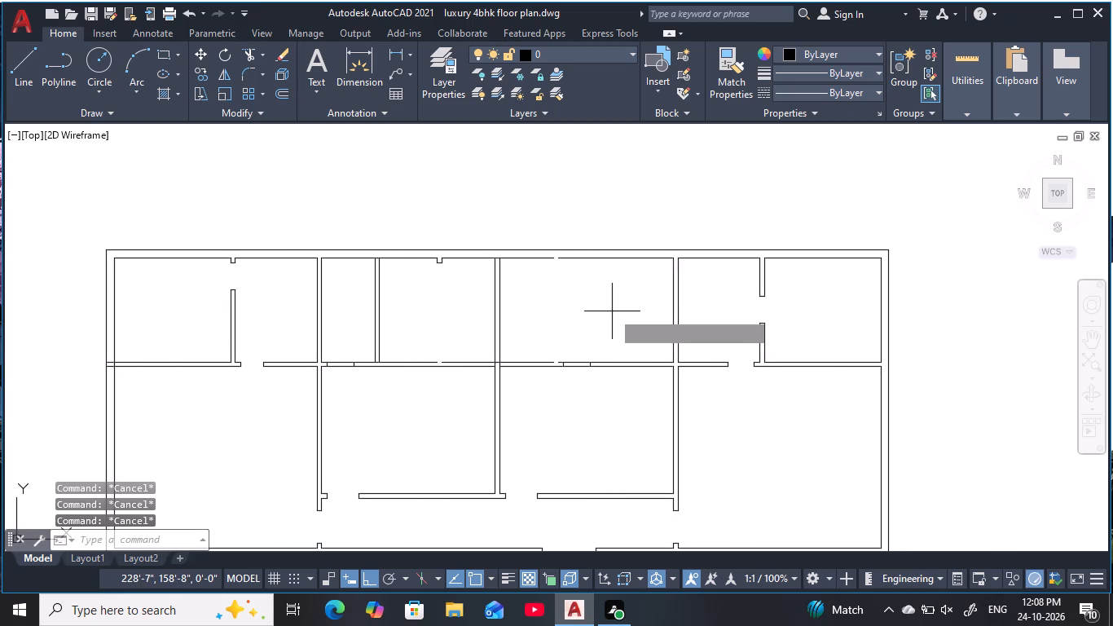
type("5'")
key("space")
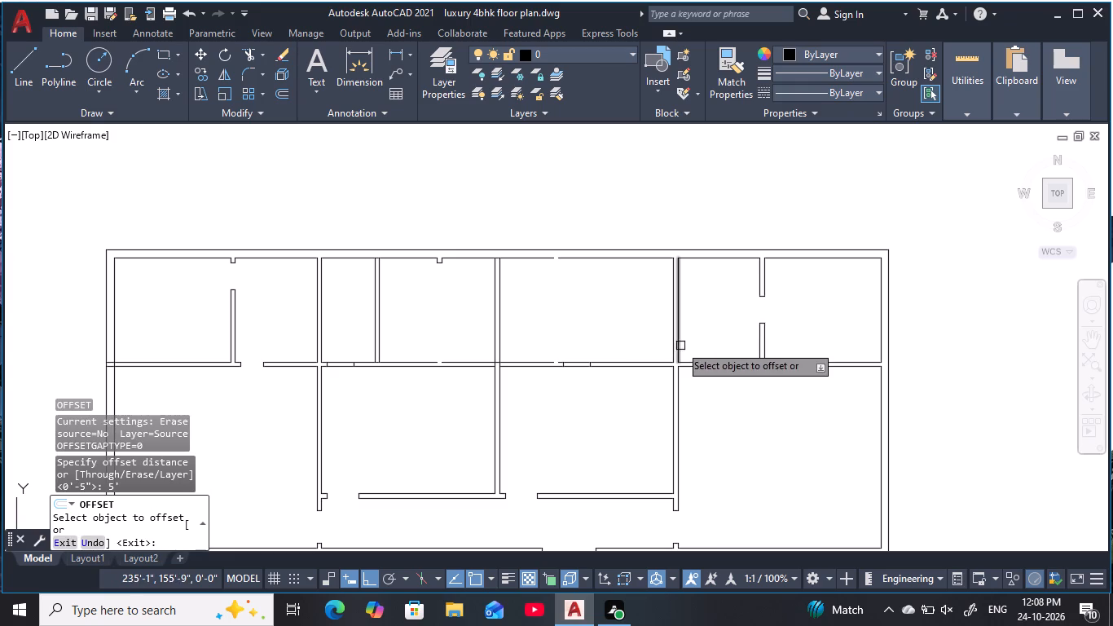
left_click(671, 334)
left_click(538, 335)
key("Escape")
key("Escape")
key("Escape")
key("Escape")
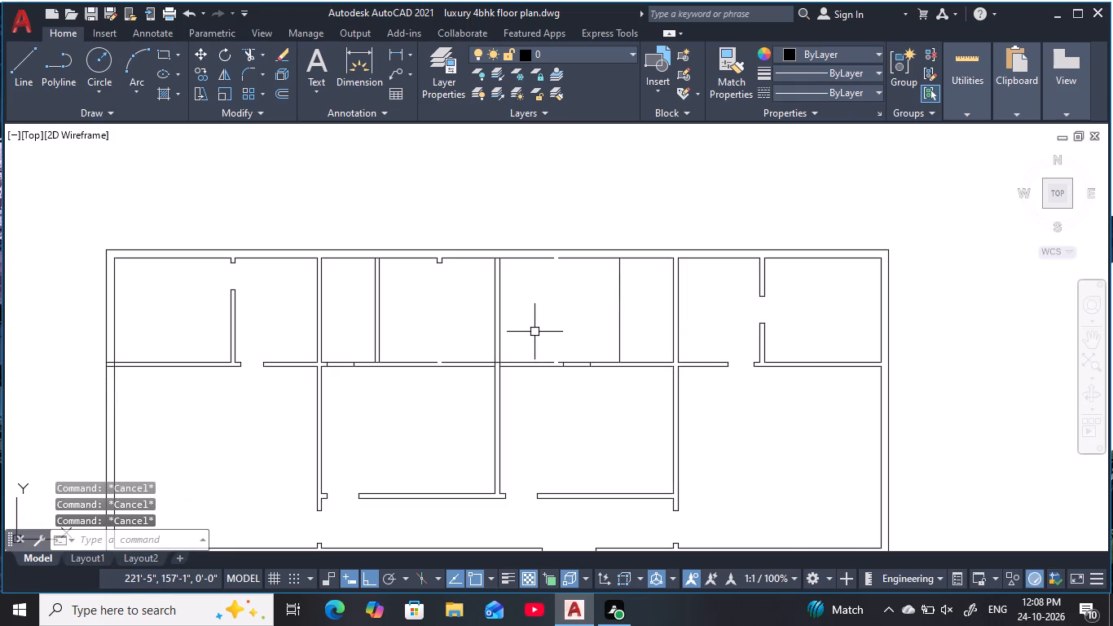
Offset the new vertical line 5" to the left to form the second face of the right partition wall.
type("o")
key("space")
type("5")
key("space")
left_click(618, 342)
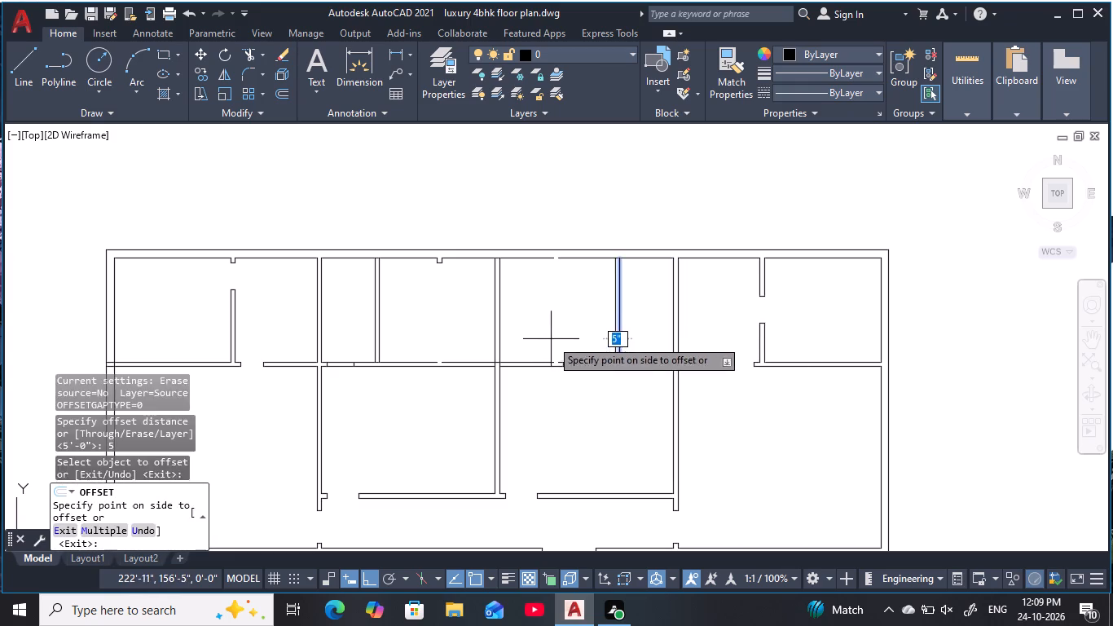
left_click(547, 338)
key("Escape")
key("Escape")
key("Escape")
key("Escape")
key("Escape")
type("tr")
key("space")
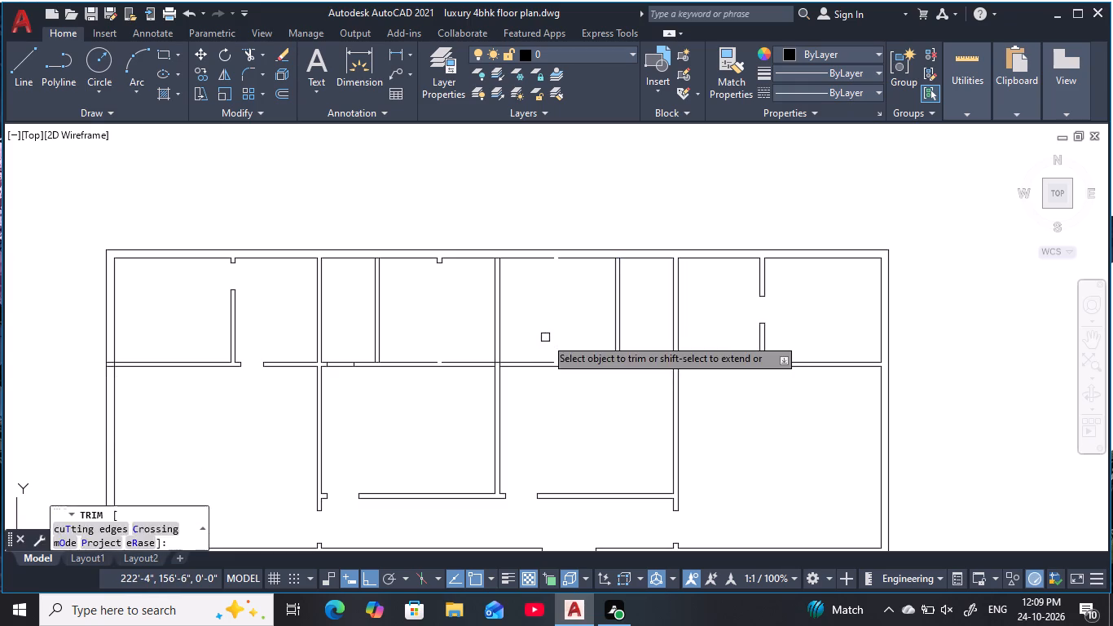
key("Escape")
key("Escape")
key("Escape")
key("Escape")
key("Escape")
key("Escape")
Offset the right face of the wall bounding the upper middle rooms on the left 6" to the right.
middle_click_drag(564, 342, 555, 342)
key("Escape")
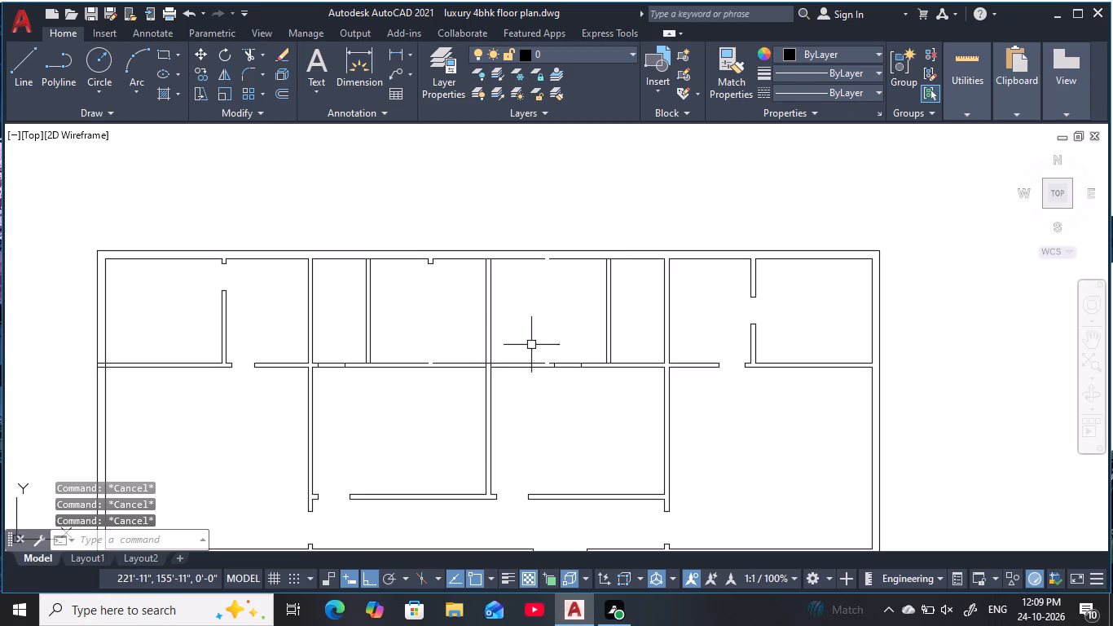
key("Escape")
key("Escape")
type("o")
key("space")
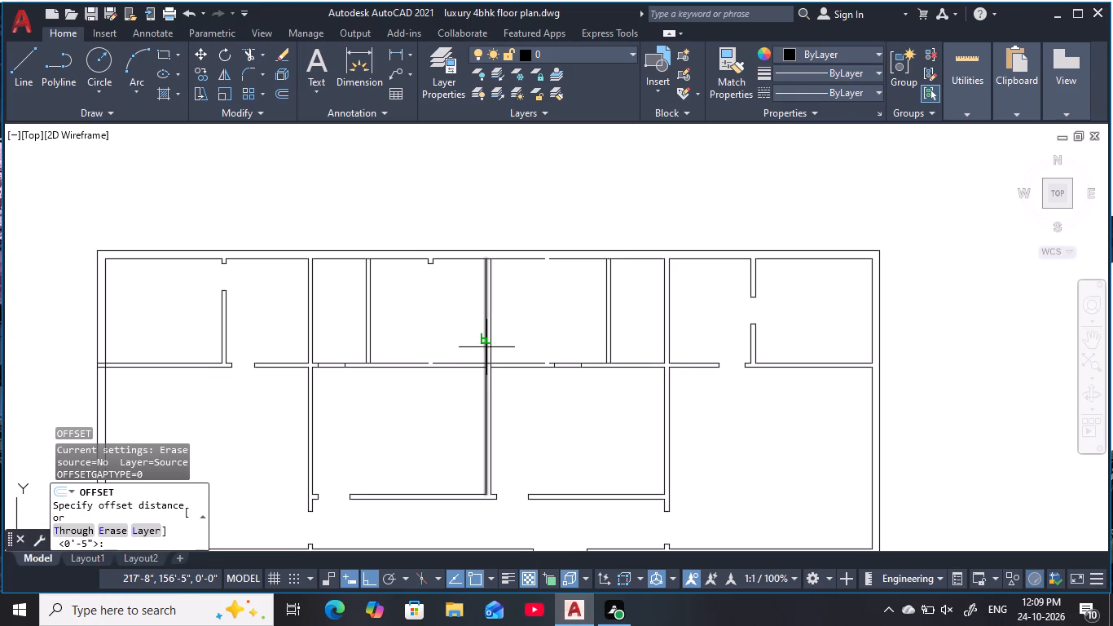
type("6")
key("space")
middle_click_drag(349, 355, 391, 352)
scroll(392, 350, "up", 1)
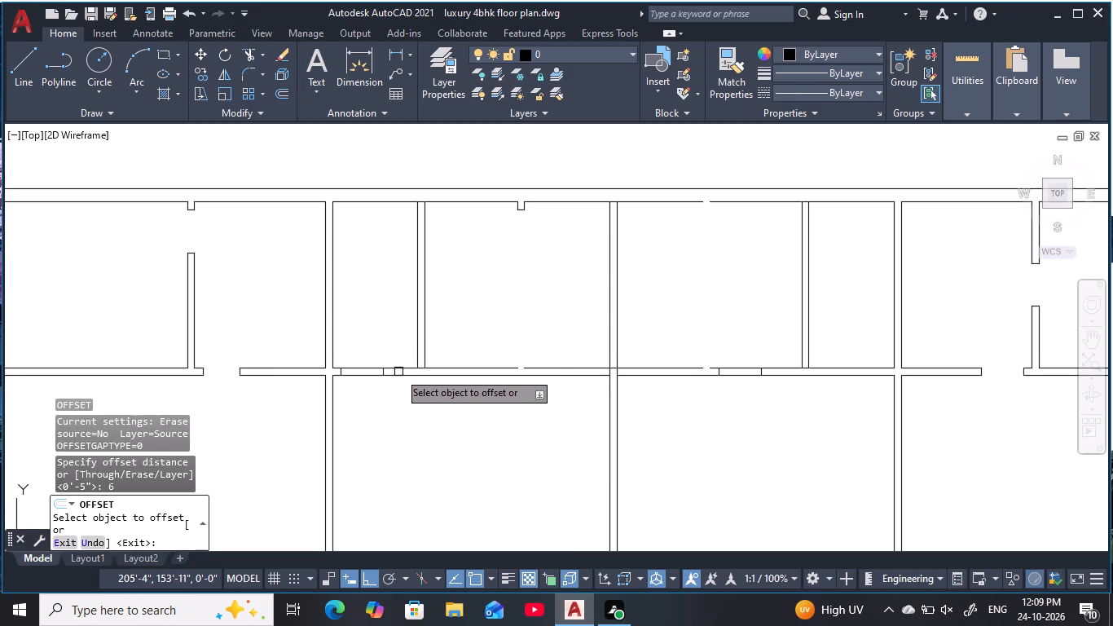
left_click(335, 351)
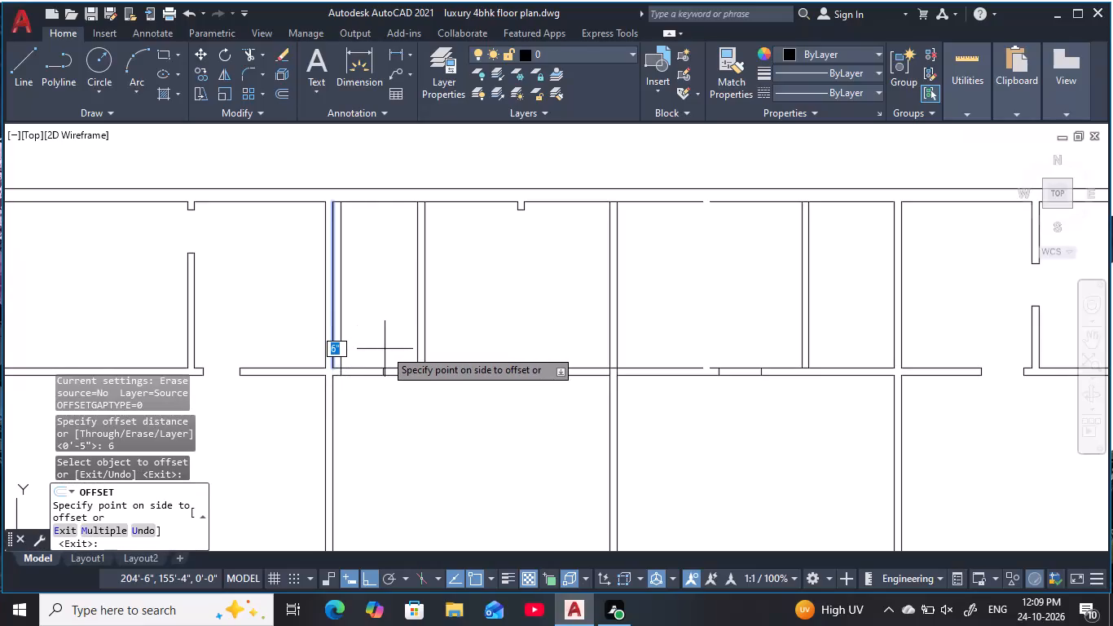
left_click(385, 349)
key("Escape")
key("Escape")
key("Escape")
key("Escape")
Offset the new vertical line 2'6" to the right to mark the door width beside the left partition.
type("o")
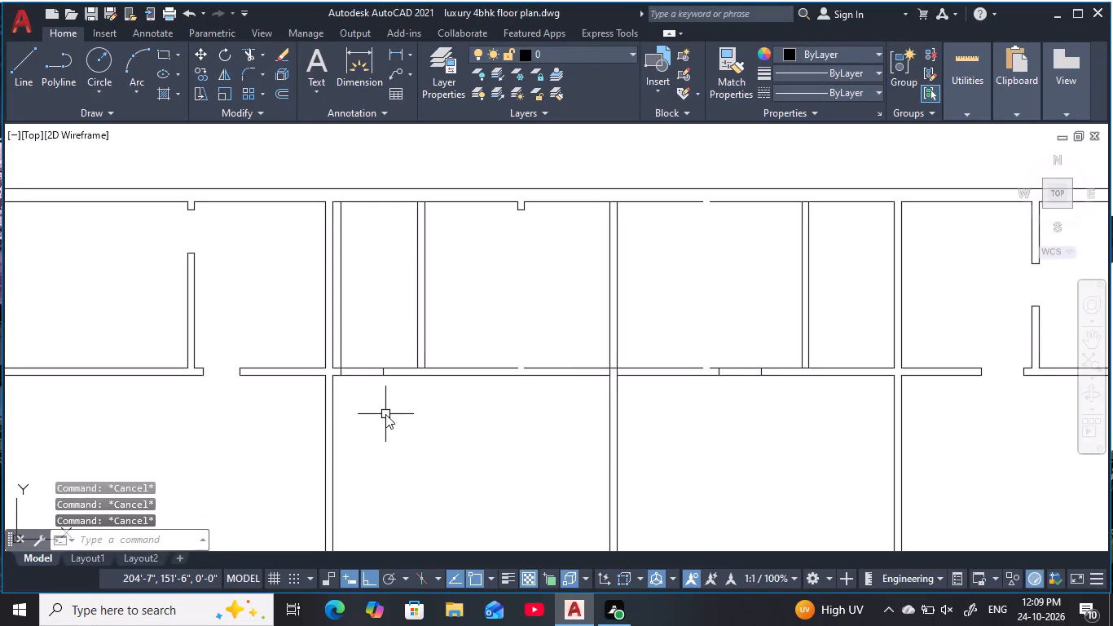
key("space")
type("2'6")
key("space")
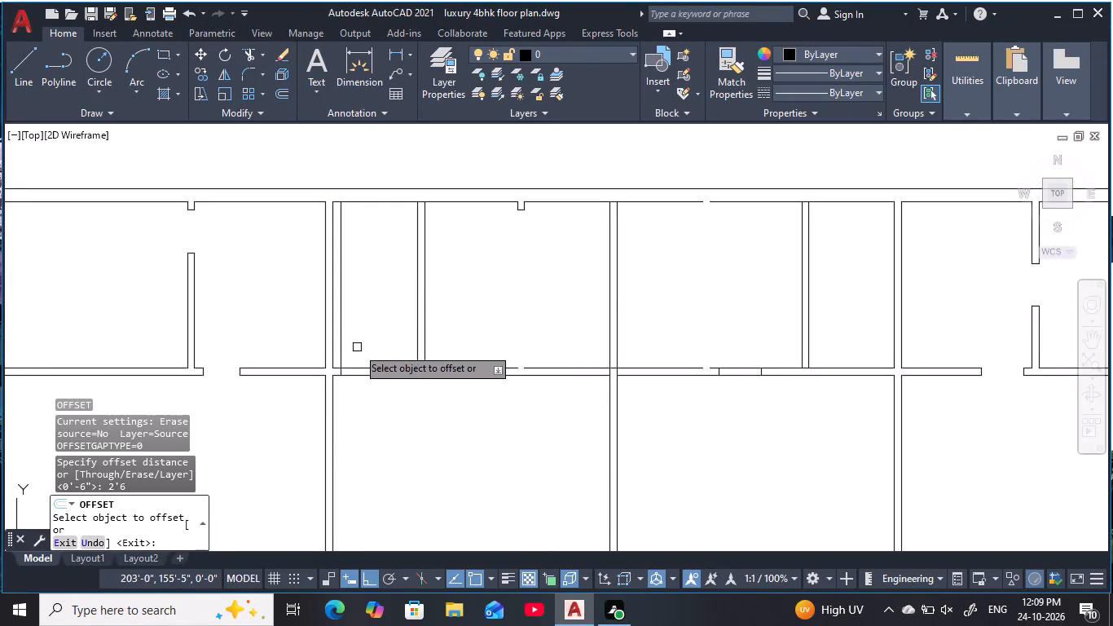
left_click(342, 345)
left_click(409, 351)
key("Escape")
key("Escape")
key("Escape")
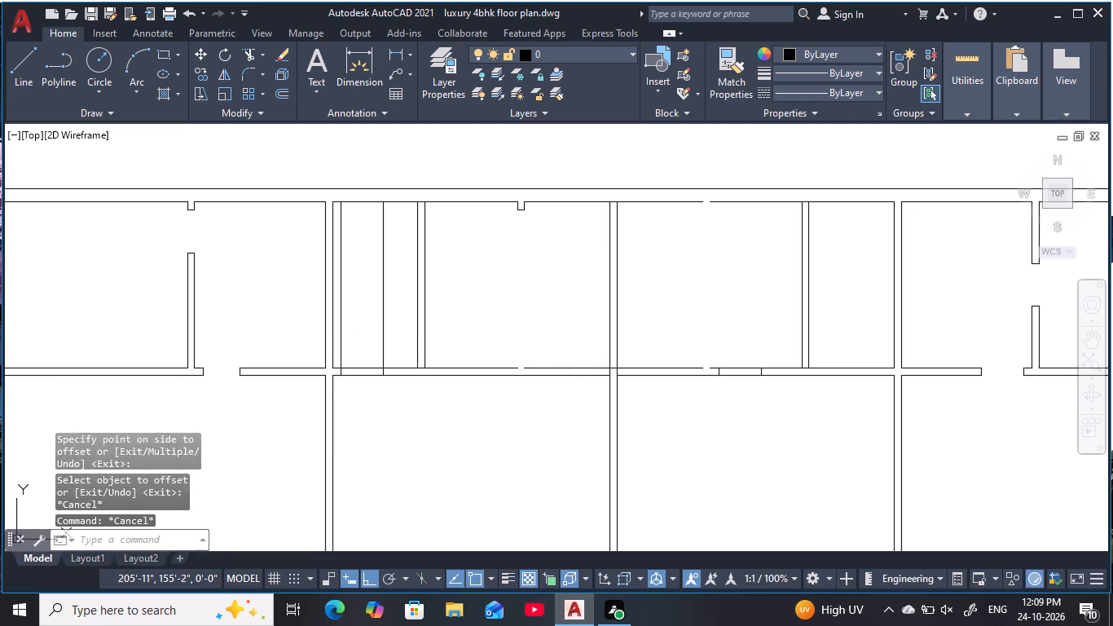
Trim the horizontal wall between the two door lines and remove the vertical guides above it, opening the left doorway.
type("tr")
key("space")
left_click(401, 350)
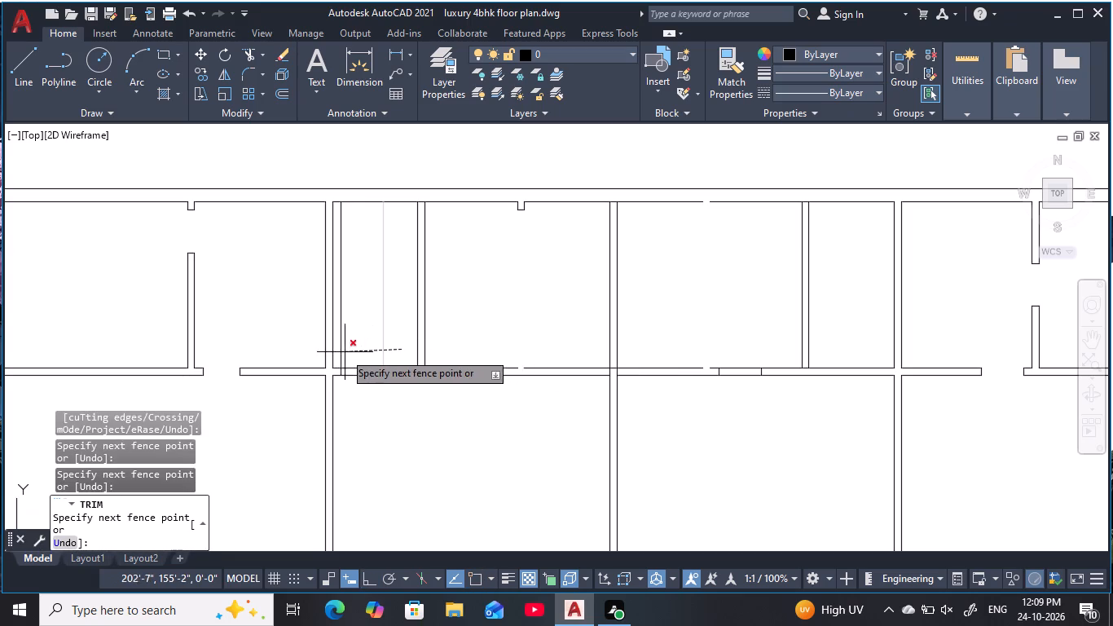
left_click(334, 351)
left_click(358, 347)
left_click(369, 395)
key("Escape")
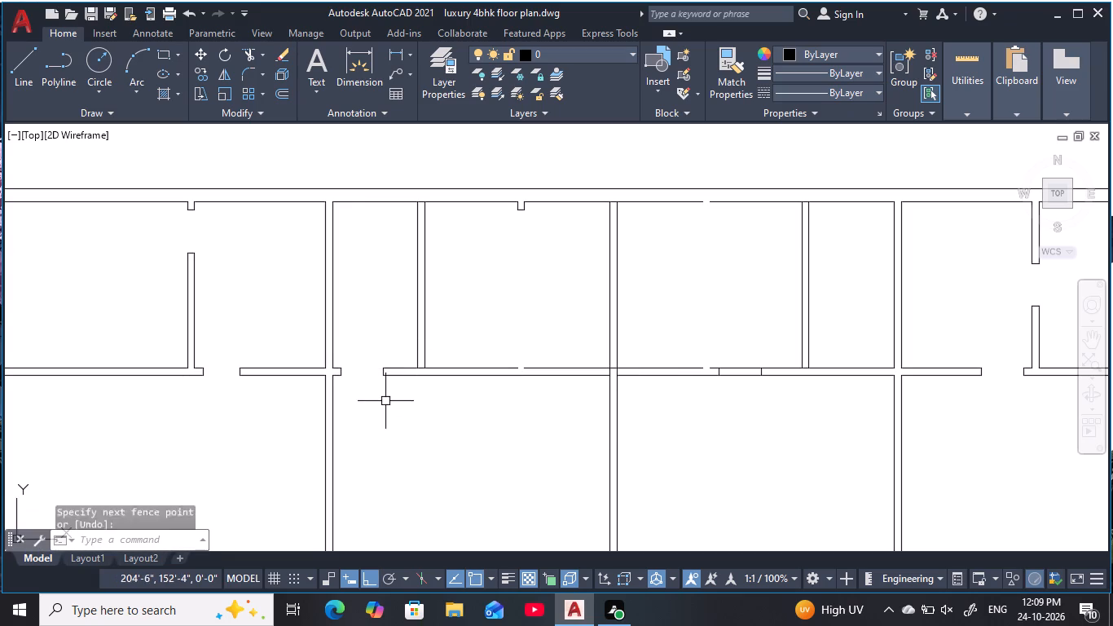
key("Escape")
key("Escape")
key("Escape")
key("Escape")
Offset the upper face of the horizontal wall beneath the left partition 6" upward.
key("o")
key("space")
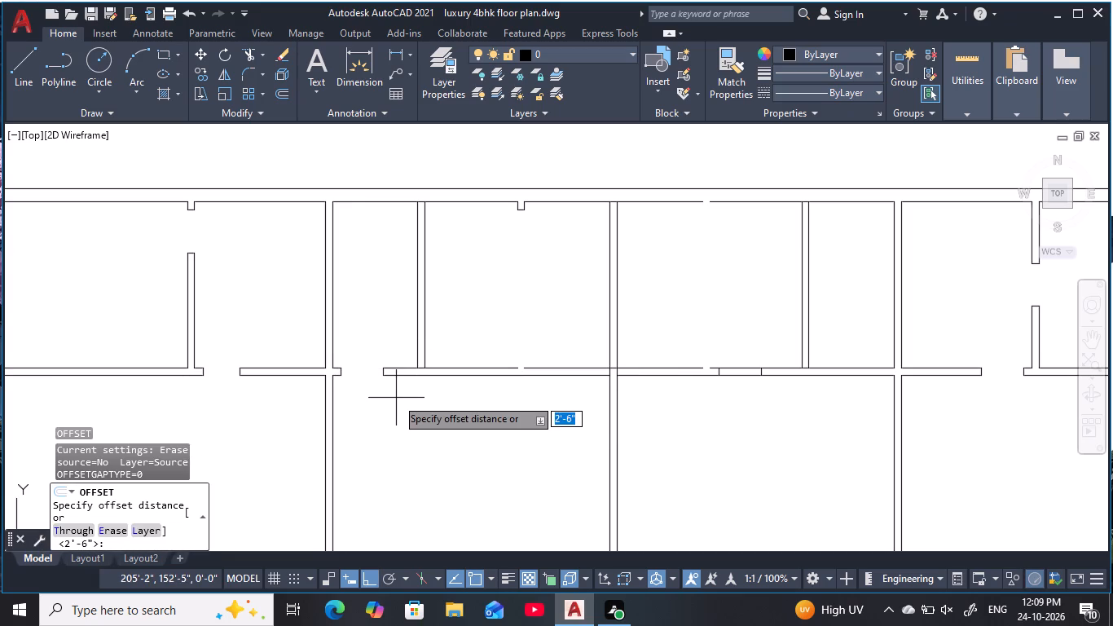
type("6")
key("space")
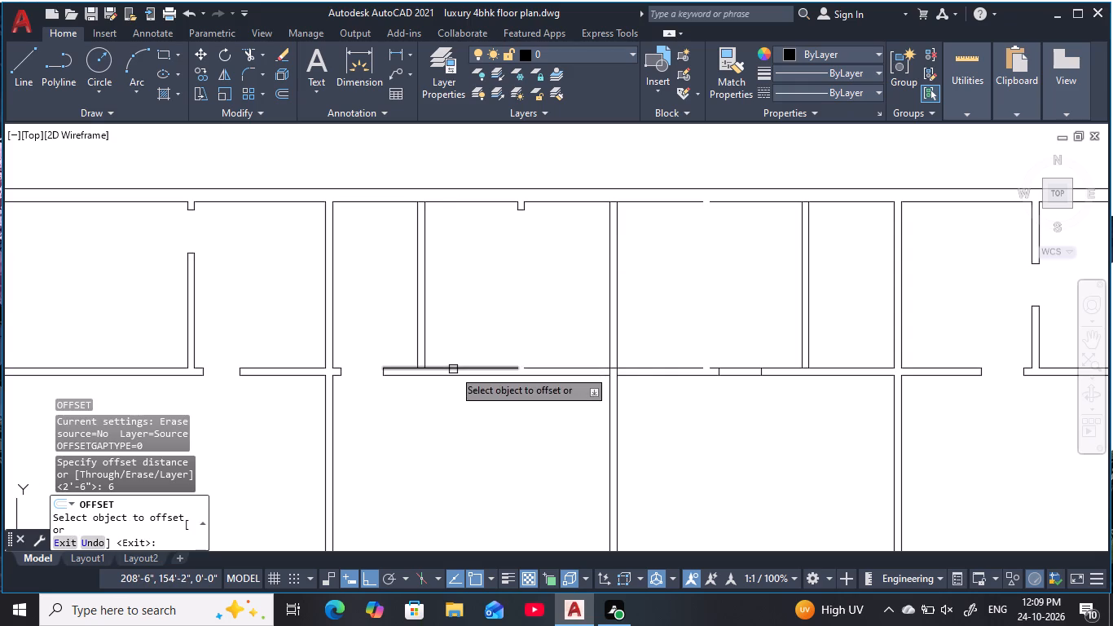
left_click(453, 369)
left_click(458, 299)
key("Escape")
key("Escape")
key("Escape")
key("Escape")
key("Escape")
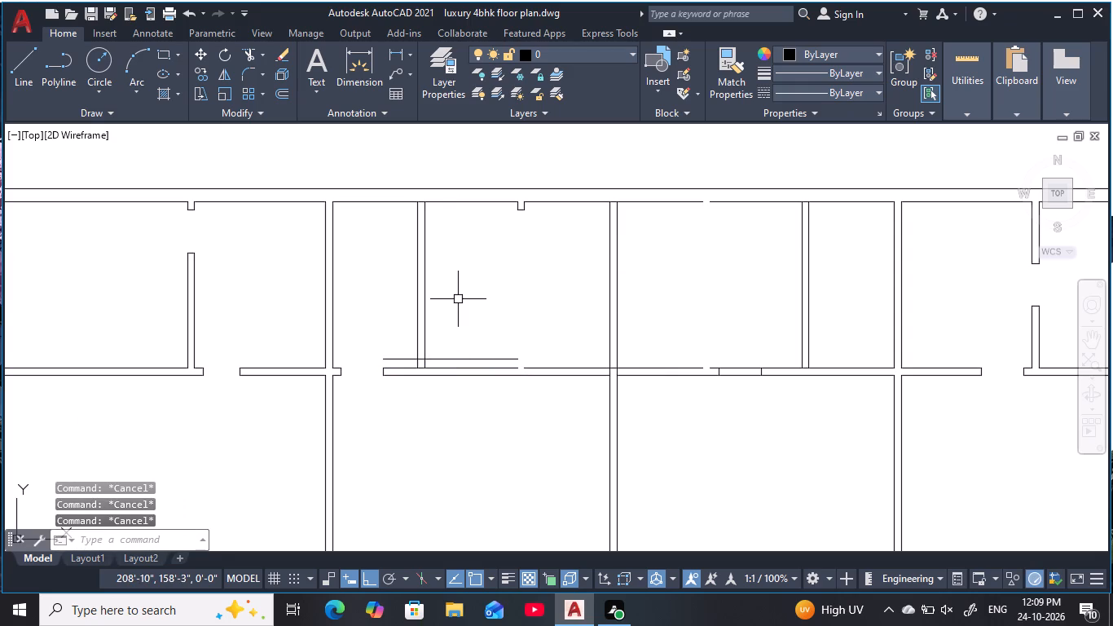
Offset the new horizontal line 2'6" upward to mark the door width across the left partition.
type("o")
key("space")
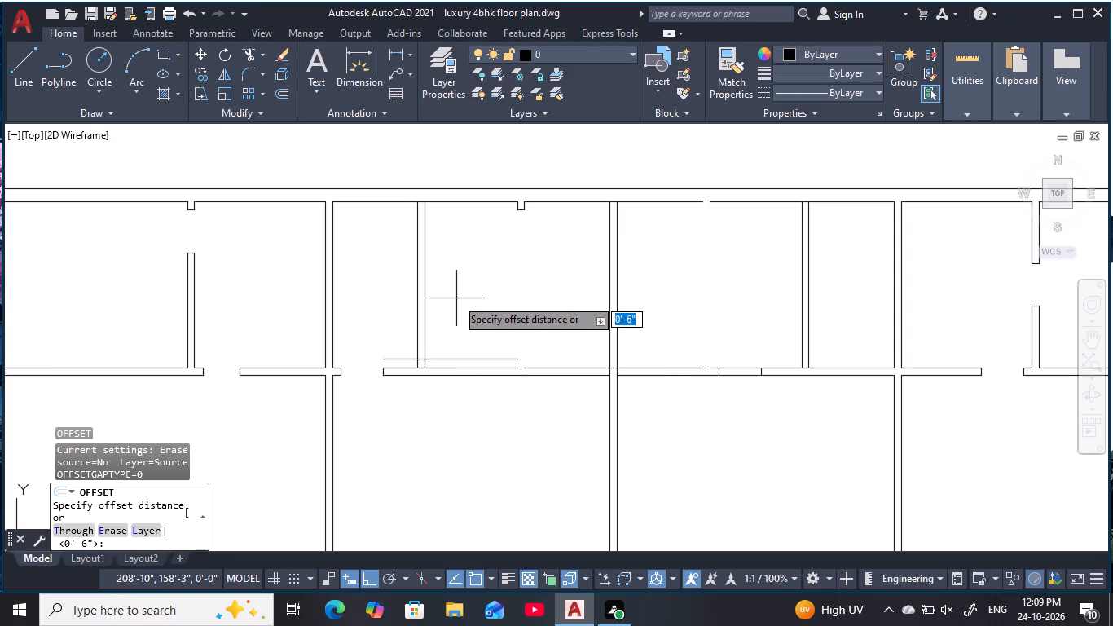
key("2")
key("apostrophe")
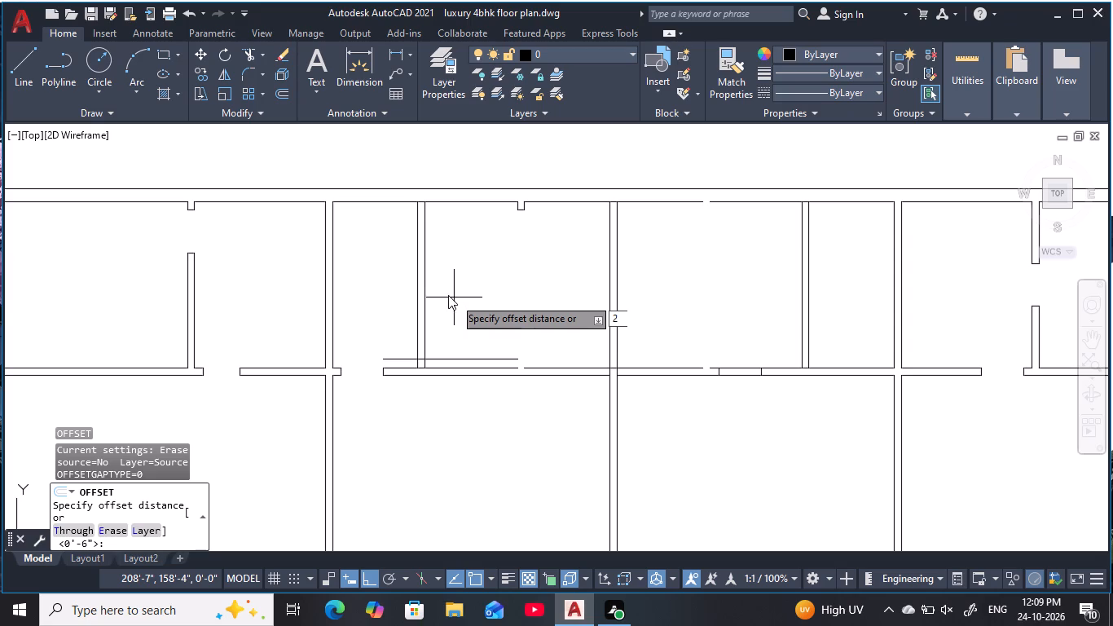
type("6")
key("space")
left_click(461, 356)
left_click(454, 262)
key("Escape")
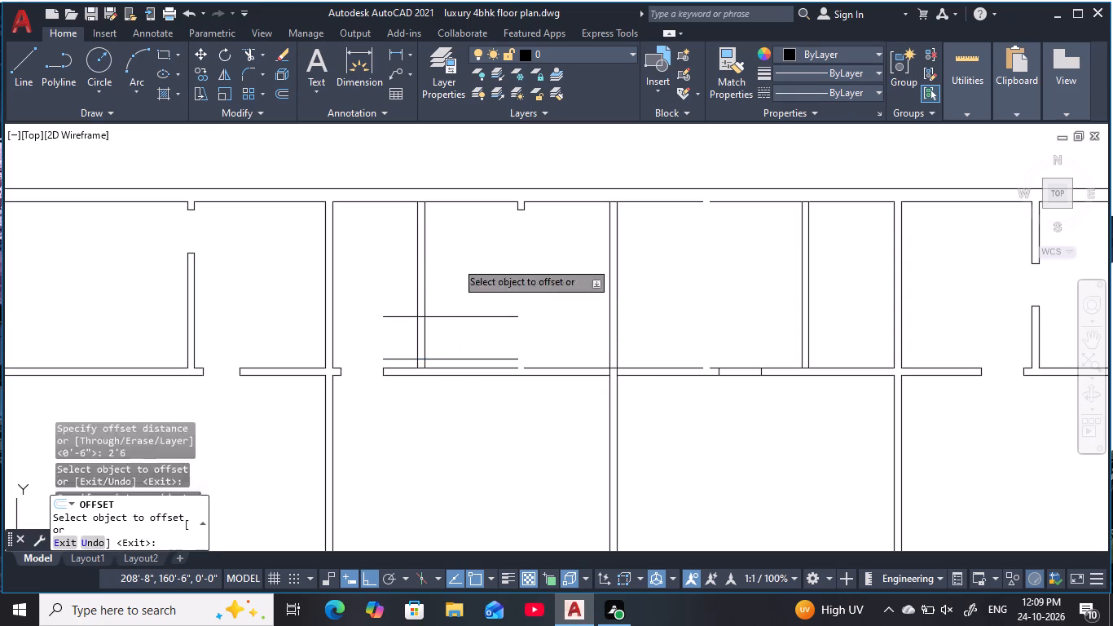
key("Escape")
key("Escape")
key("Escape")
key("Escape")
Trim the left partition between the two horizontal lines and clear their overhangs, leaving a door opening with closed wall ends.
type("tr")
key("space")
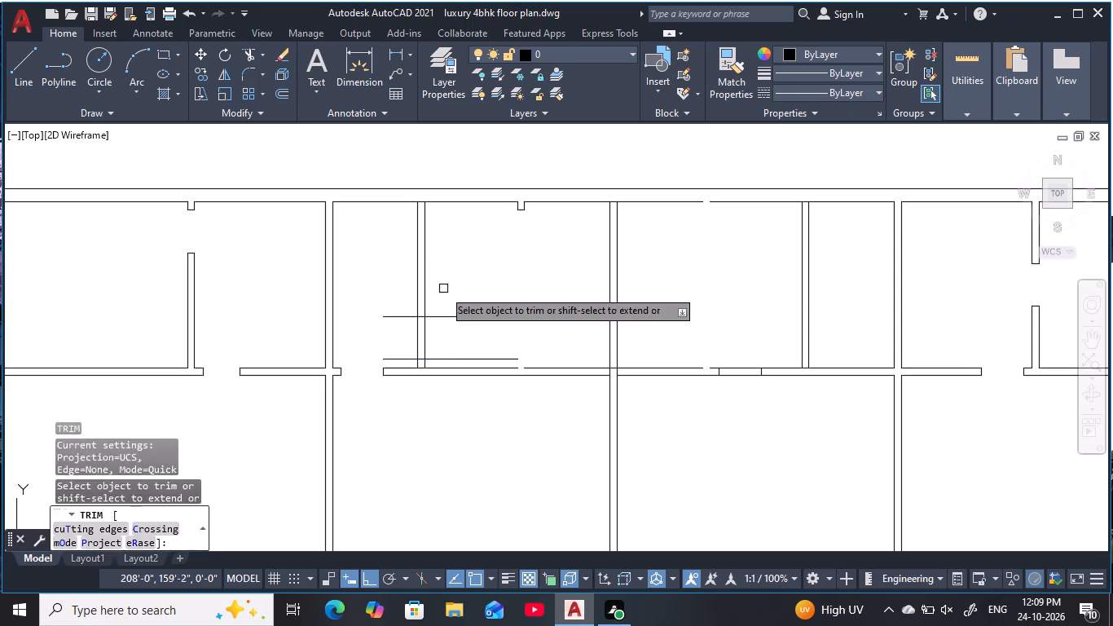
left_click(444, 296)
left_click(451, 363)
left_click(452, 344)
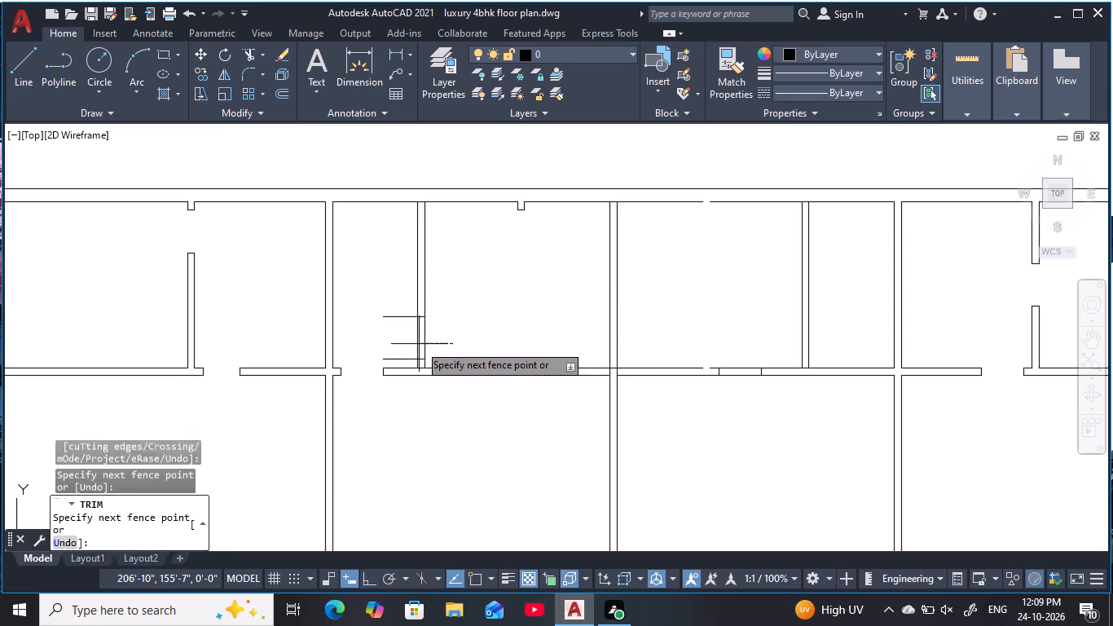
double_click(415, 342)
left_click(403, 308)
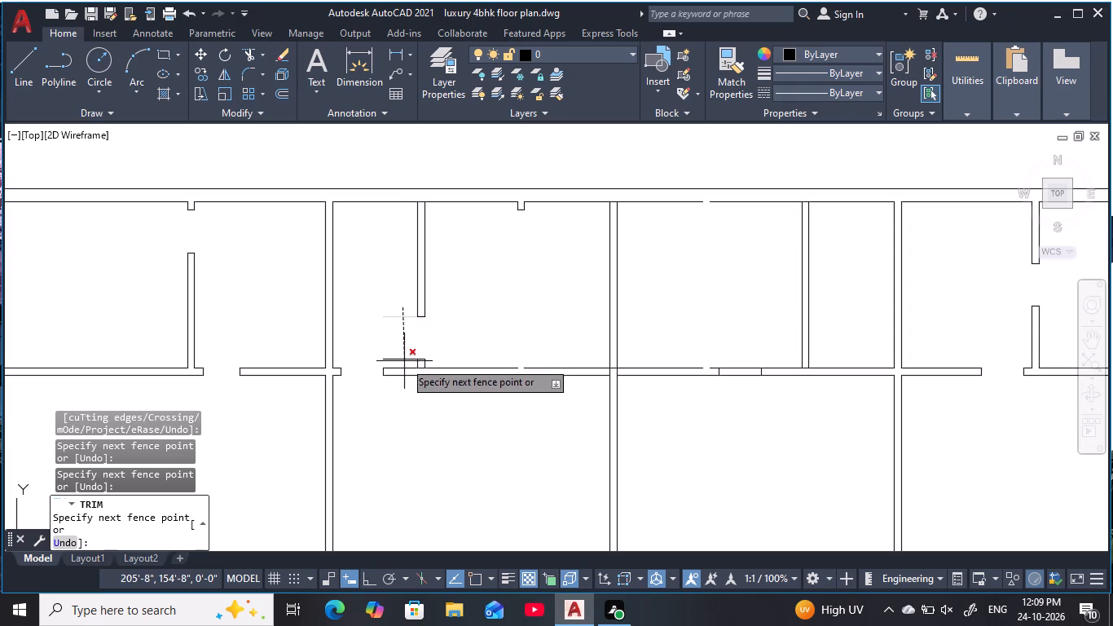
left_click(404, 364)
key("Escape")
key("Escape")
key("Escape")
key("Escape")
key("Escape")
key("Escape")
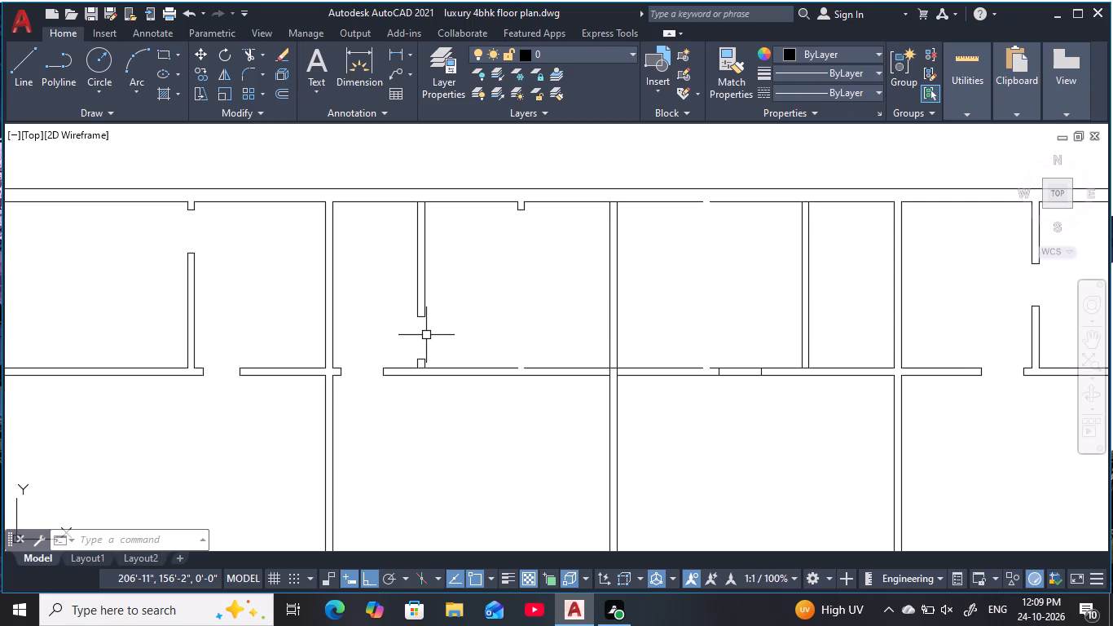
Offset the left face of the wall bounding the upper middle rooms on the right 6" to the left.
middle_click_drag(503, 332, 473, 336)
key("Escape")
middle_click_drag(470, 346, 445, 362)
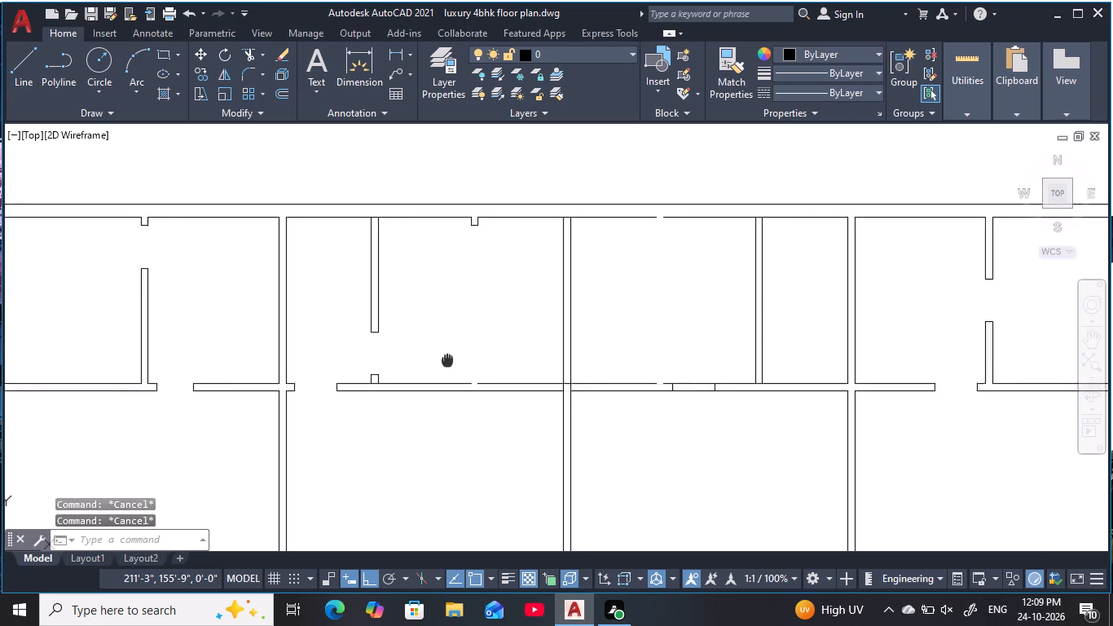
middle_click_drag(445, 362, 430, 371)
key("Escape")
key("Escape")
key("Escape")
key("Escape")
middle_click_drag(476, 386, 463, 354)
key("Escape")
key("Escape")
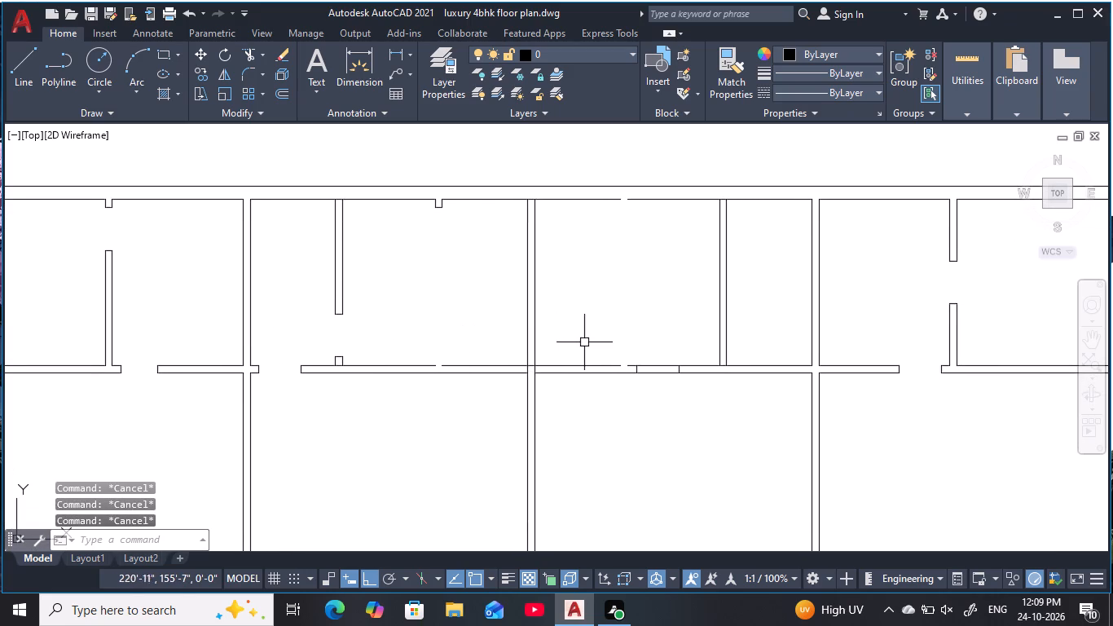
key("Escape")
key("Escape")
middle_click_drag(587, 341, 529, 349)
key("Escape")
type("o")
key("space")
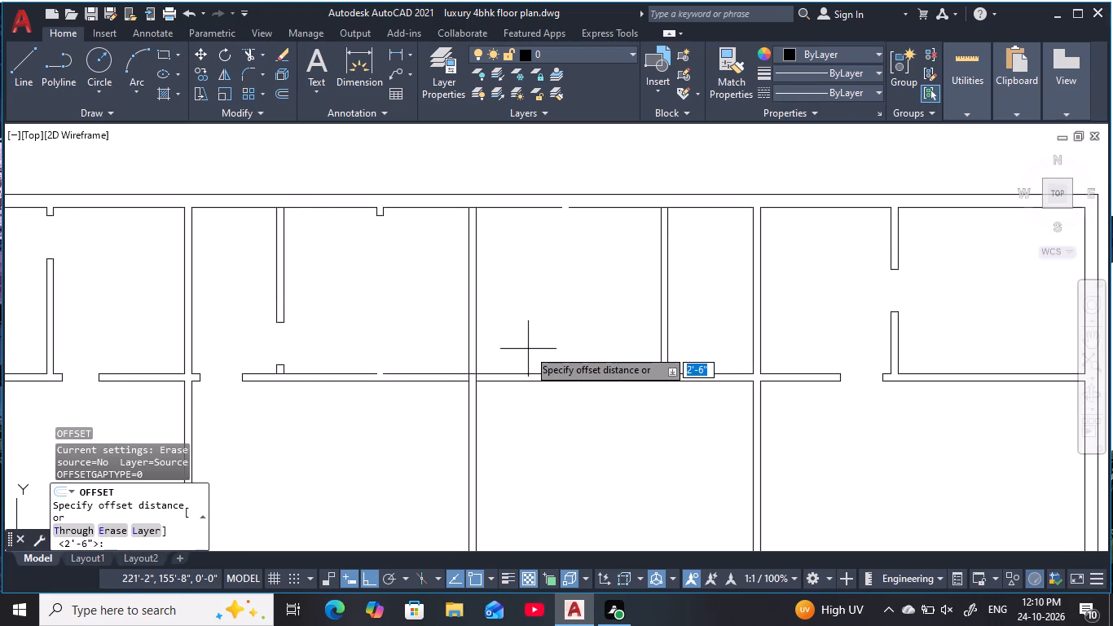
type("6")
key("space")
left_click(755, 348)
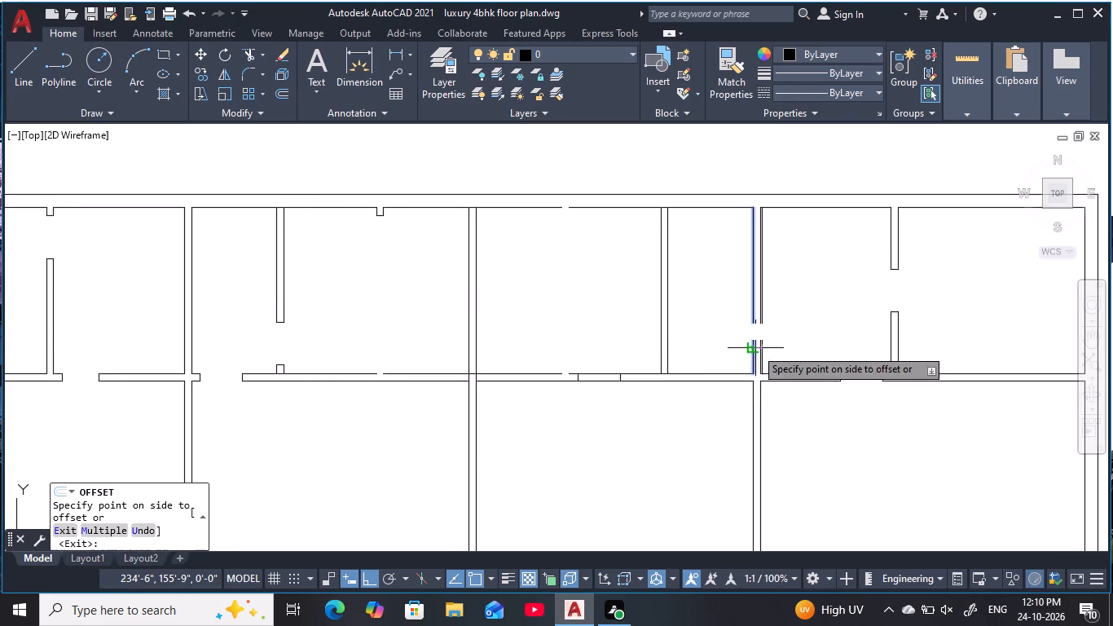
left_click(716, 365)
key("Escape")
key("Escape")
key("Escape")
key("Escape")
Offset the new vertical line 2'6" to the left to mark the door width beside the right partition.
type("o 2'")
type("6")
key("space")
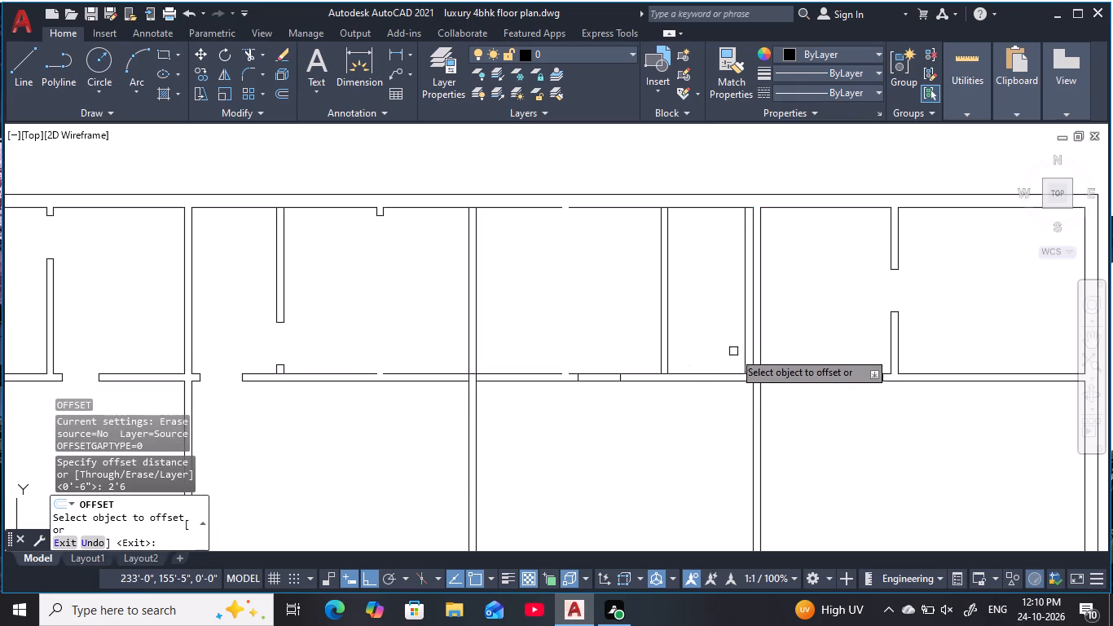
left_click(743, 348)
left_click(680, 359)
key("Escape")
key("Escape")
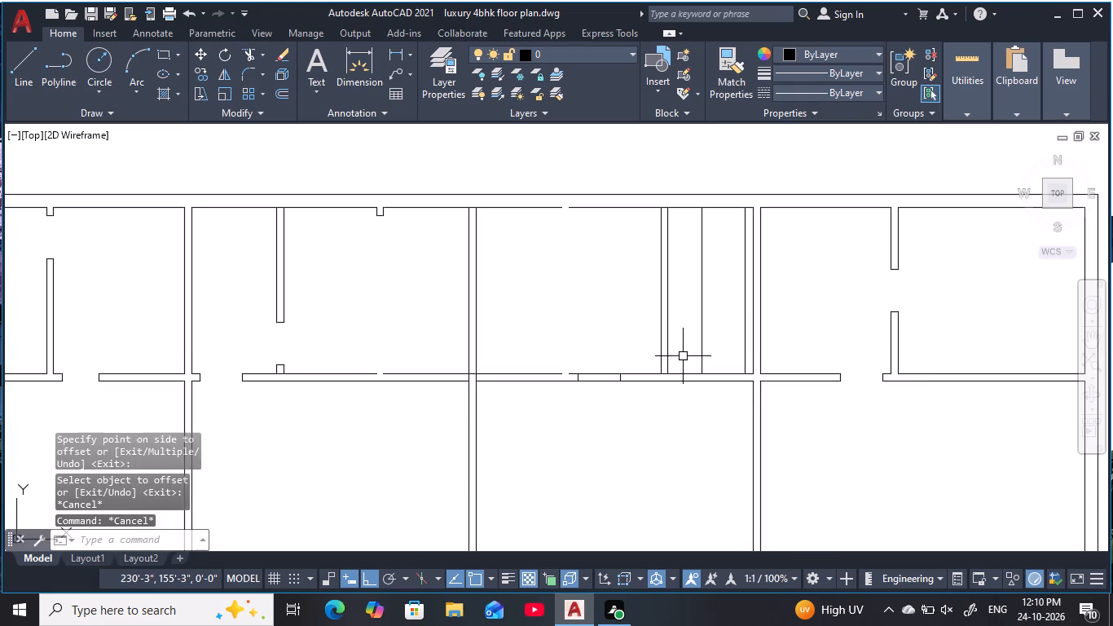
Extend both vertical door lines beside the right partition down to the lower face of the horizontal wall.
middle_click_drag(683, 356, 623, 337)
key("Escape")
key("Escape")
type("ex")
key("space")
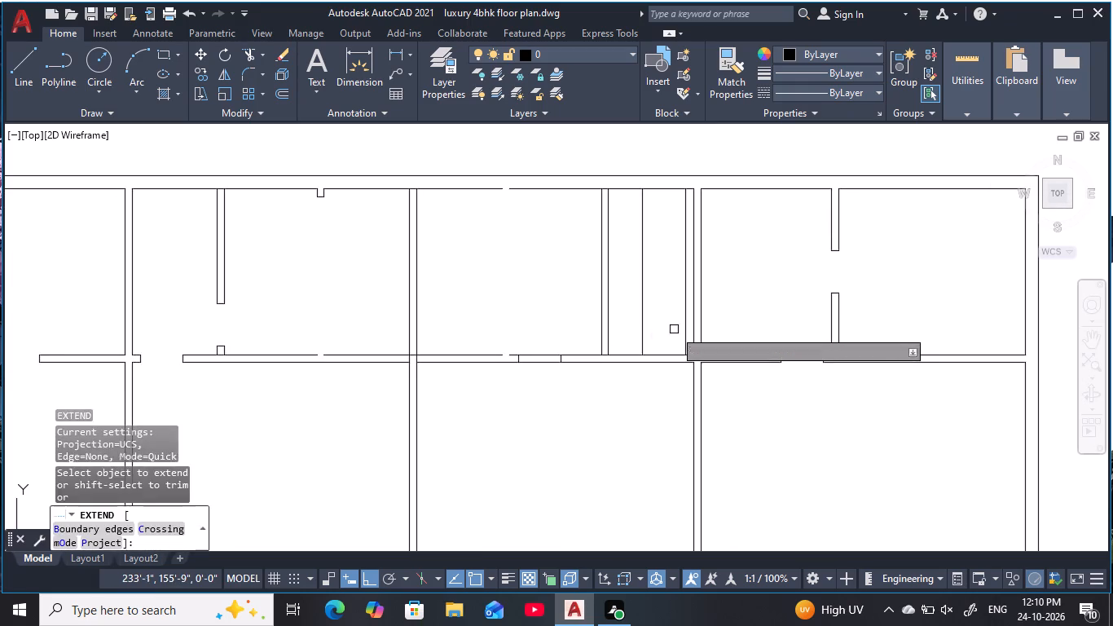
left_click(674, 329)
left_click(632, 333)
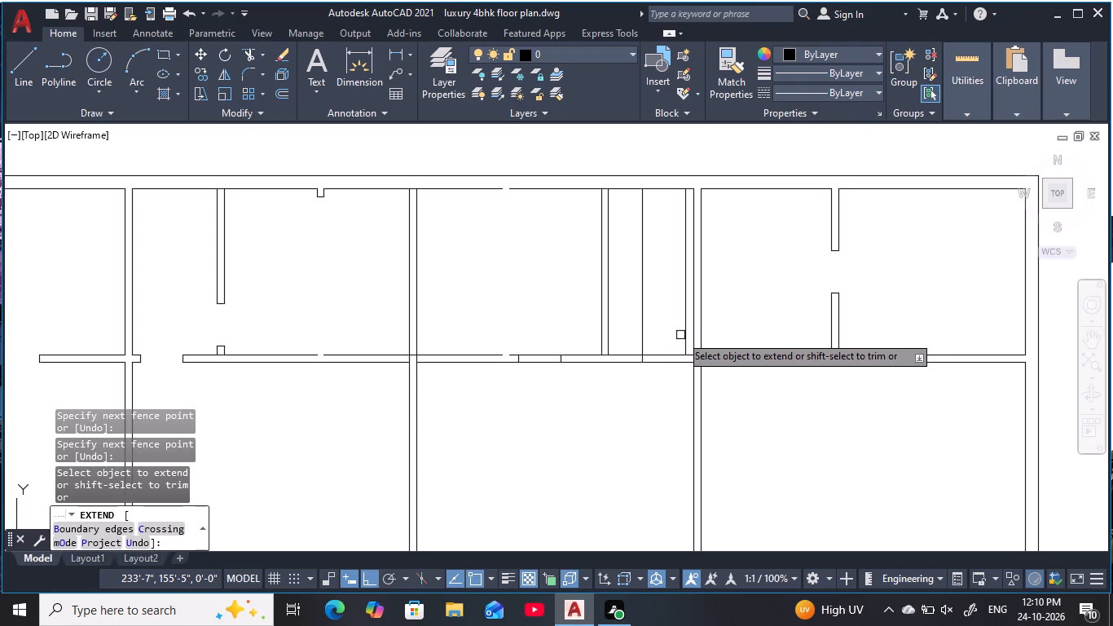
left_click(684, 336)
key("Escape")
key("Escape")
key("Escape")
key("Escape")
Trim away the two vertical guides and the horizontal wall between them, opening the doorway right of the right partition.
type("tr")
key("space")
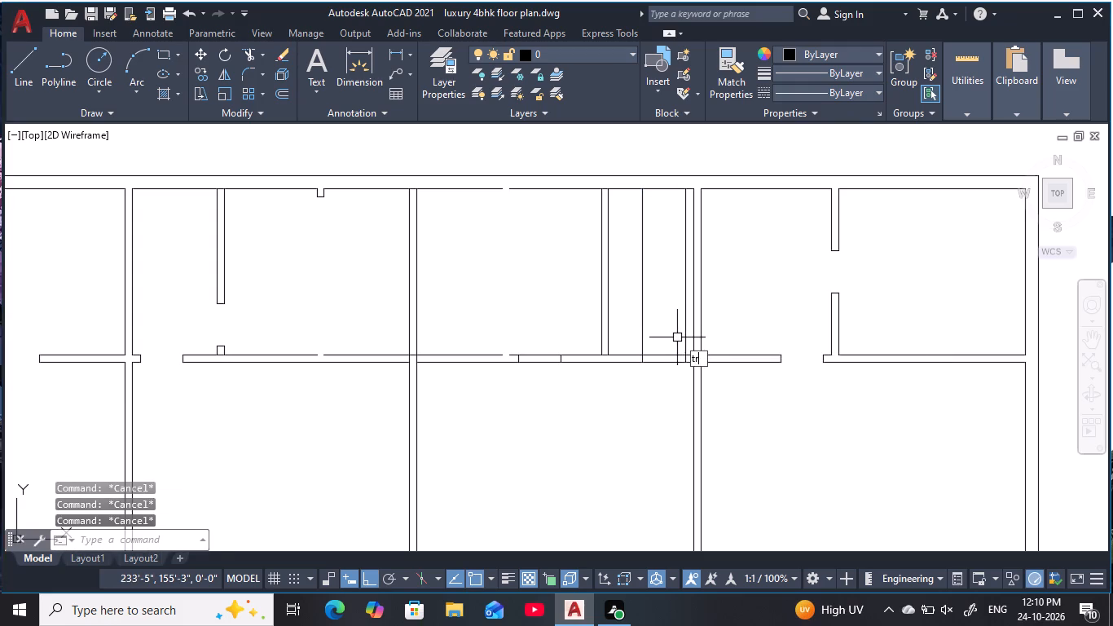
left_click(682, 340)
left_click(674, 337)
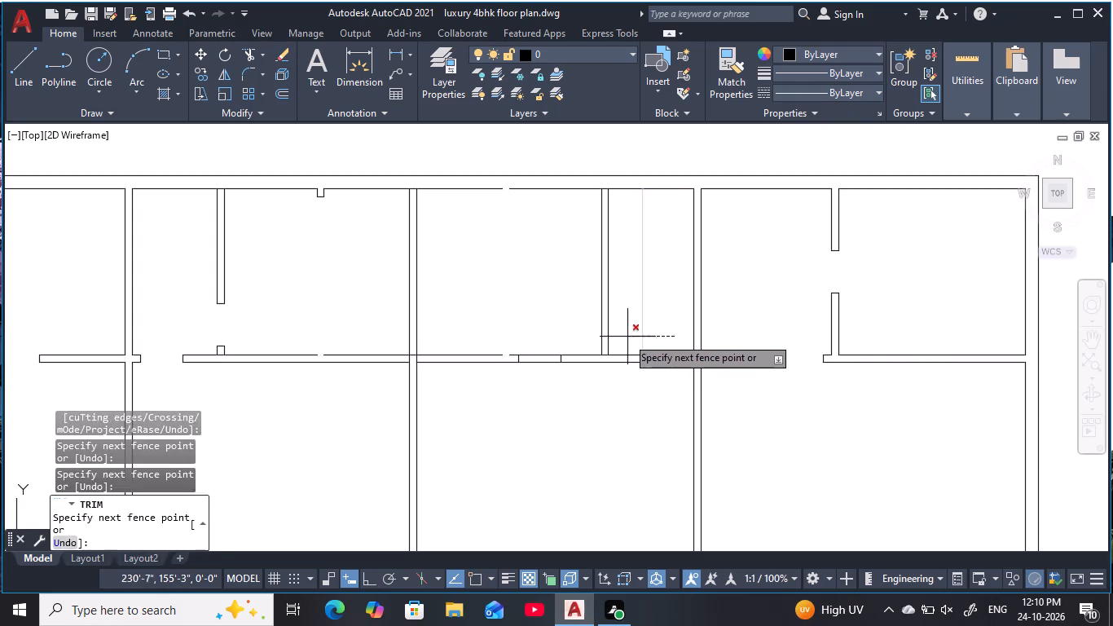
left_click(626, 337)
left_click(647, 336)
left_click(658, 370)
key("Escape")
key("Escape")
key("Escape")
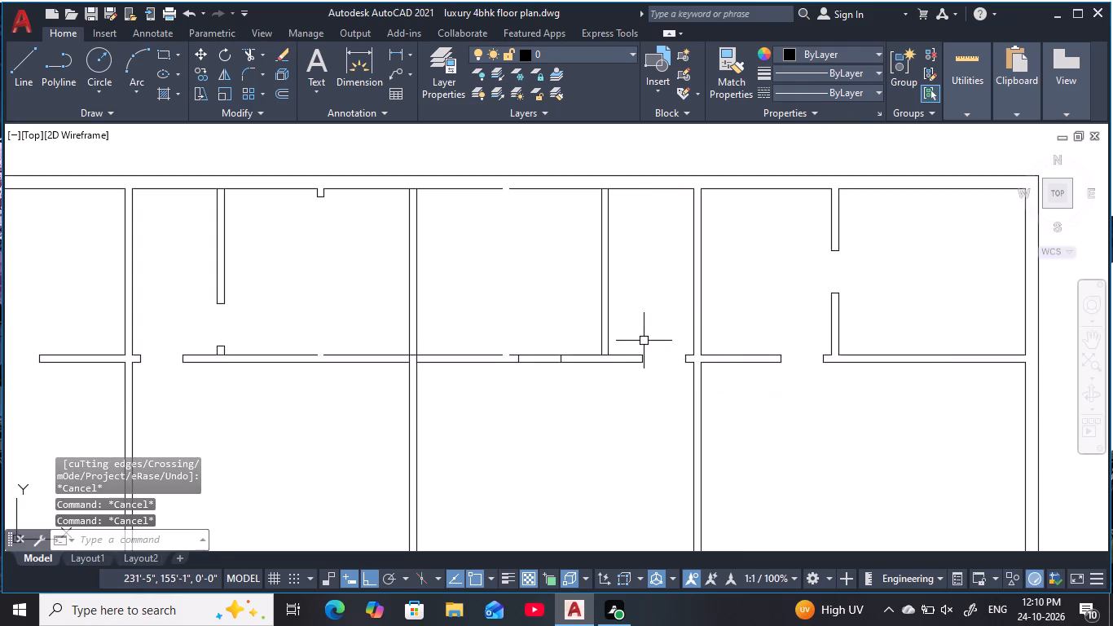
Offset the upper face of the horizontal wall beneath the right partition 6" upward.
key("o")
key("space")
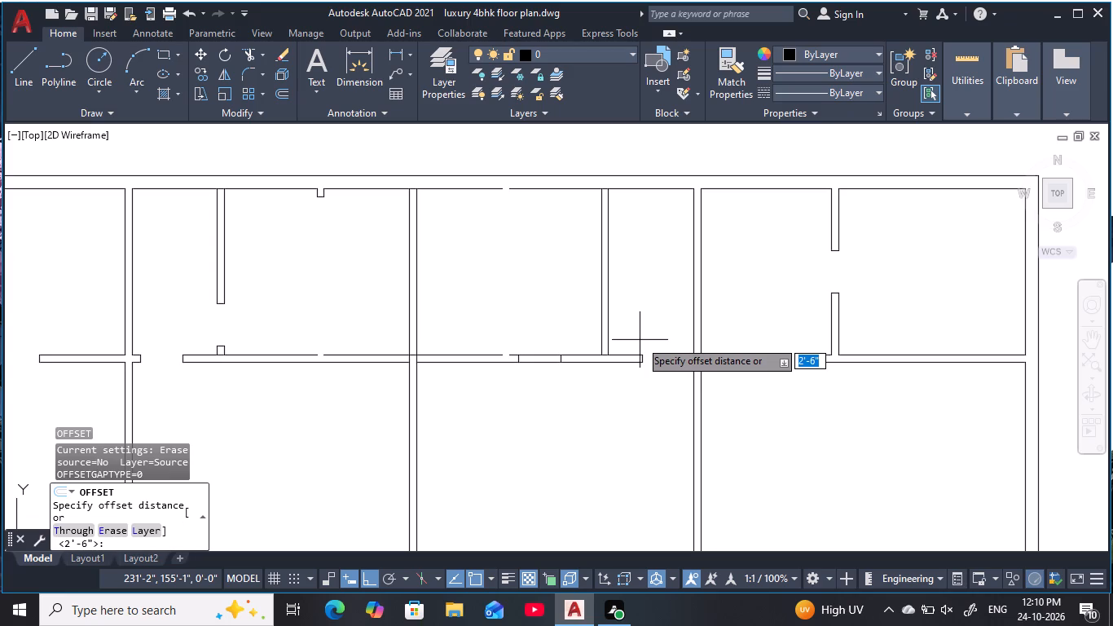
type("6")
key("space")
left_click(588, 352)
left_click(575, 293)
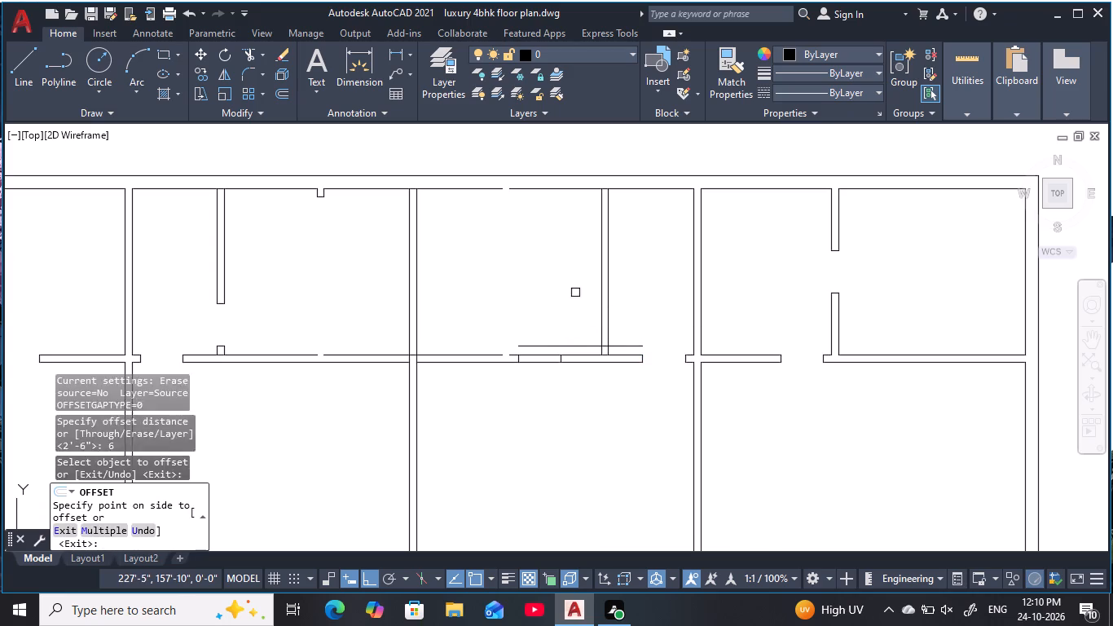
key("Escape")
key("Escape")
key("Escape")
key("Escape")
Offset the new horizontal line 2'6" upward to mark the door width across the right partition.
type("o")
key("space")
type("2'")
type("6")
key("space")
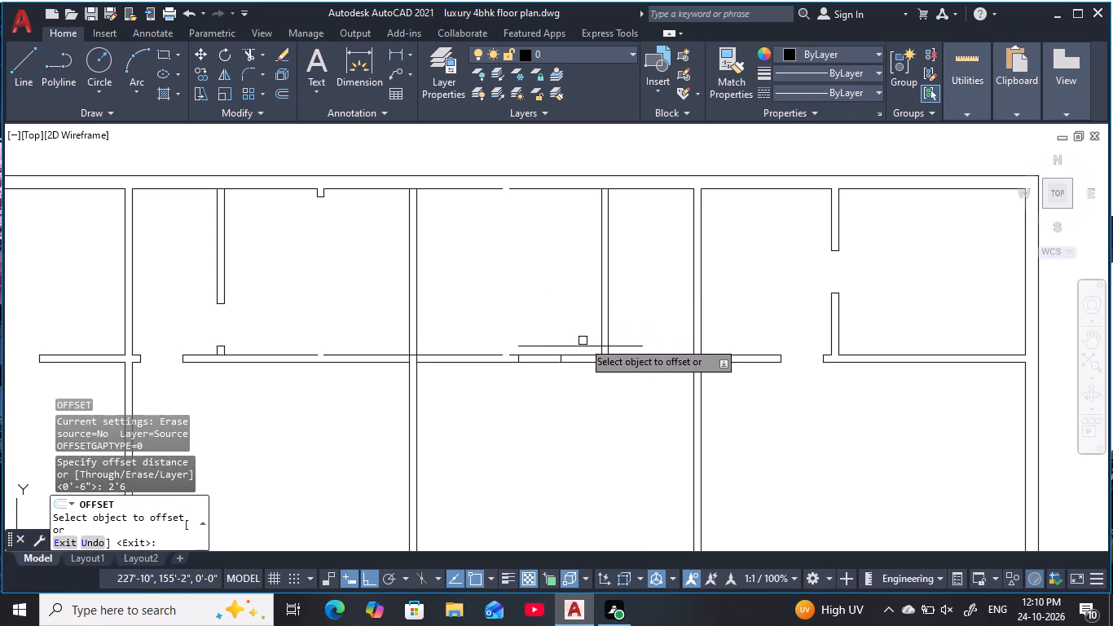
left_click(584, 345)
left_click(575, 263)
key("Escape")
key("Escape")
key("Escape")
key("Escape")
Trim the right partition between its two horizontal door guides and remove the guide ends on both sides, opening the doorway.
key("t")
key("r")
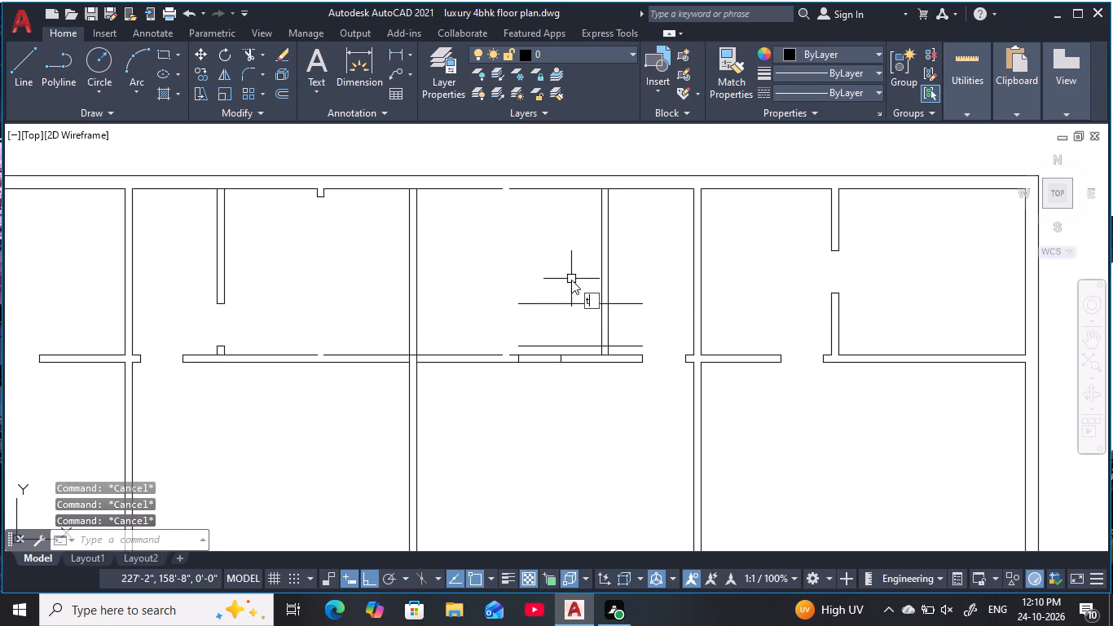
key("space")
left_click(585, 291)
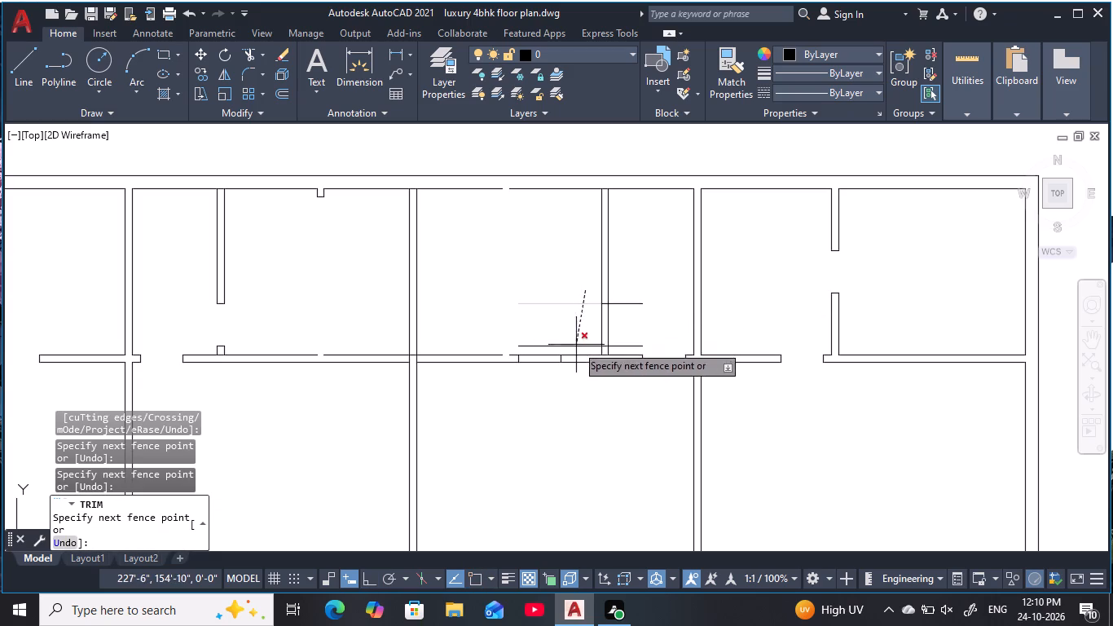
left_click(577, 349)
left_click(581, 341)
left_click(627, 335)
left_click(640, 311)
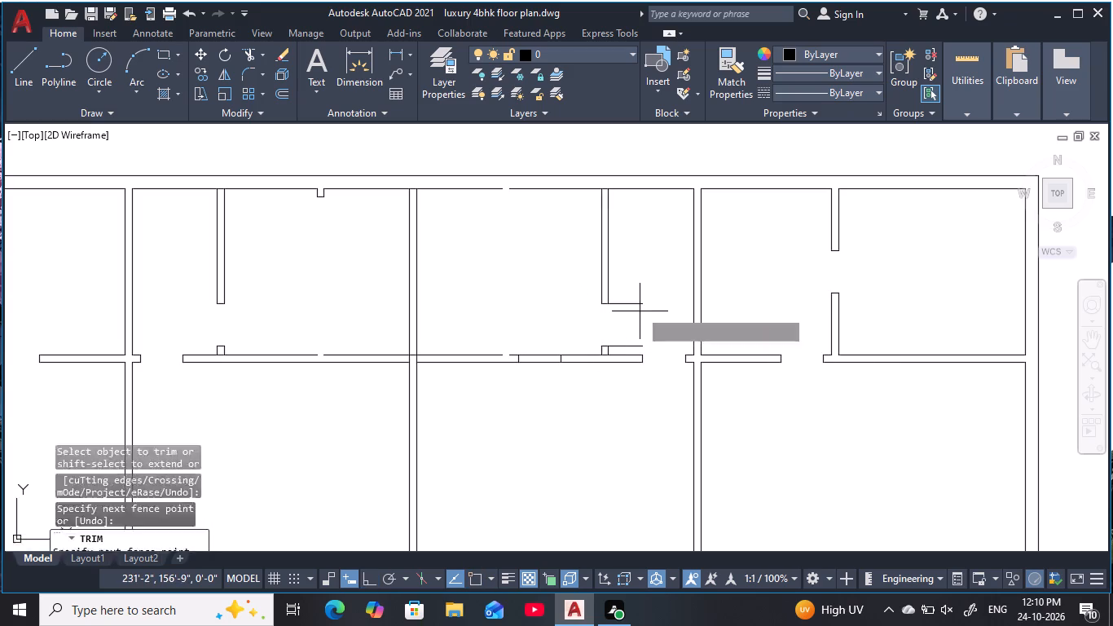
left_click(633, 281)
left_click(632, 343)
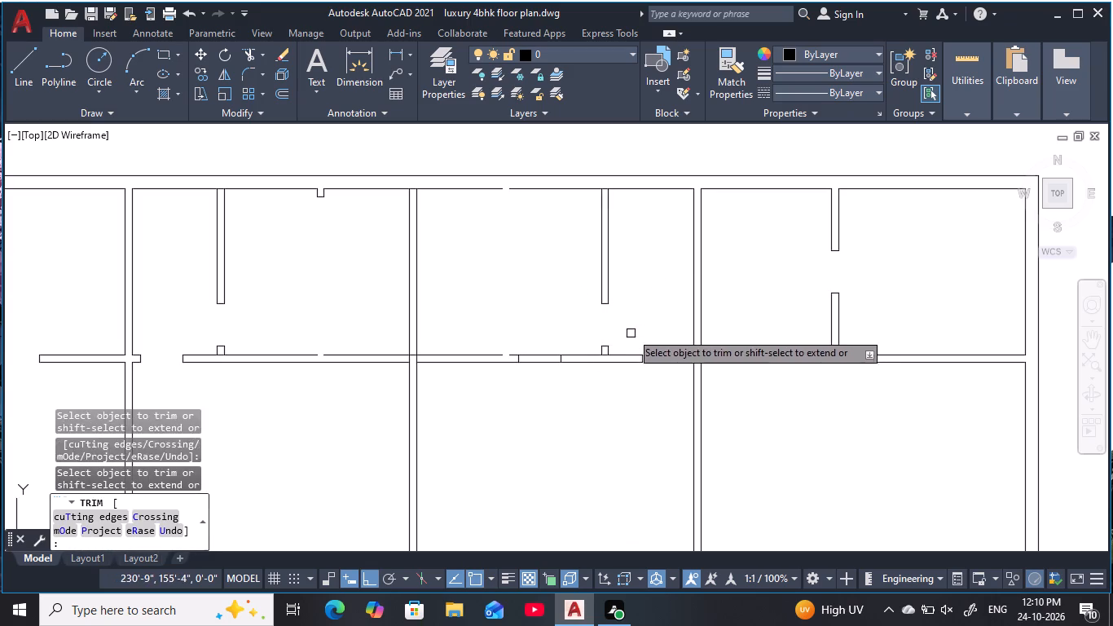
key("Escape")
middle_click_drag(636, 318, 689, 332)
key("Escape")
key("Escape")
key("Escape")
middle_click_drag(604, 326, 666, 350)
key("Escape")
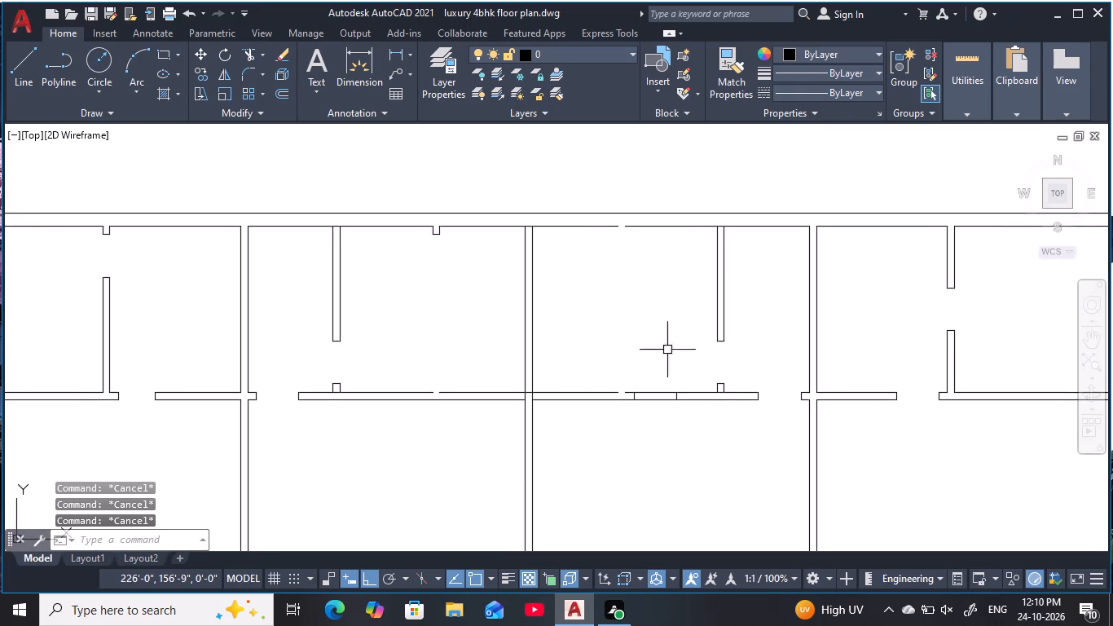
key("Escape")
key("Escape")
key("Escape")
key("Escape")
key("Escape")
key("Escape")
key("Escape")
key("Escape")
Erase the small wall stub hanging from the top wall in the left middle room.
scroll(438, 234, "up", 2)
left_click(405, 199)
left_click(466, 272)
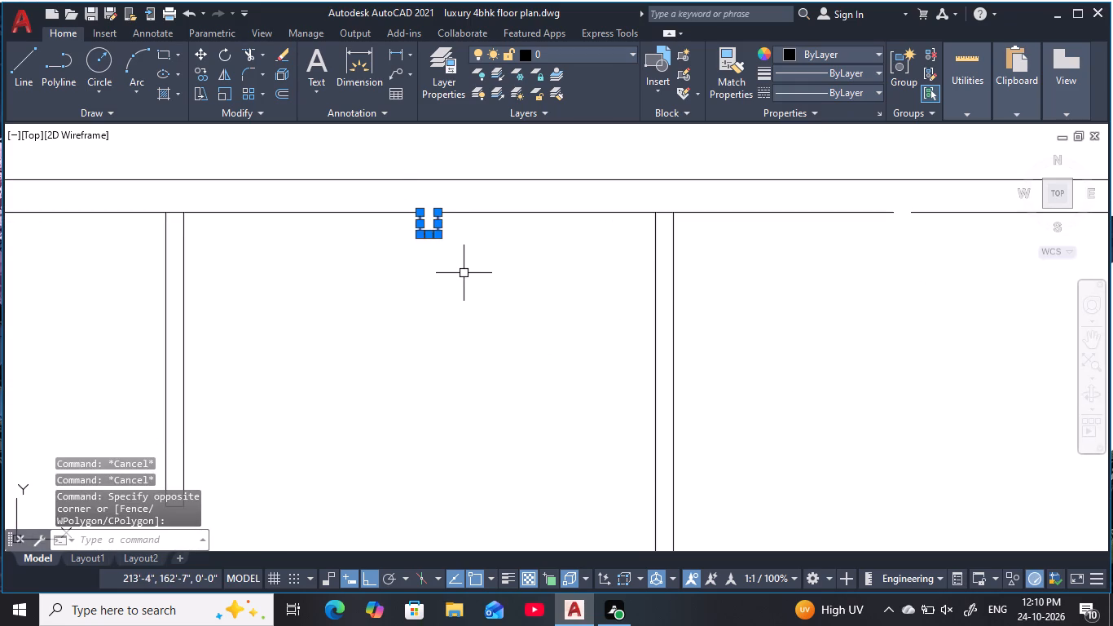
type("e")
key("space")
key("Escape")
key("Escape")
key("Escape")
Extend the wall face lines to close the left middle room's top wall gap and both gaps in the horizontal wall's upper face.
type("ex")
key("space")
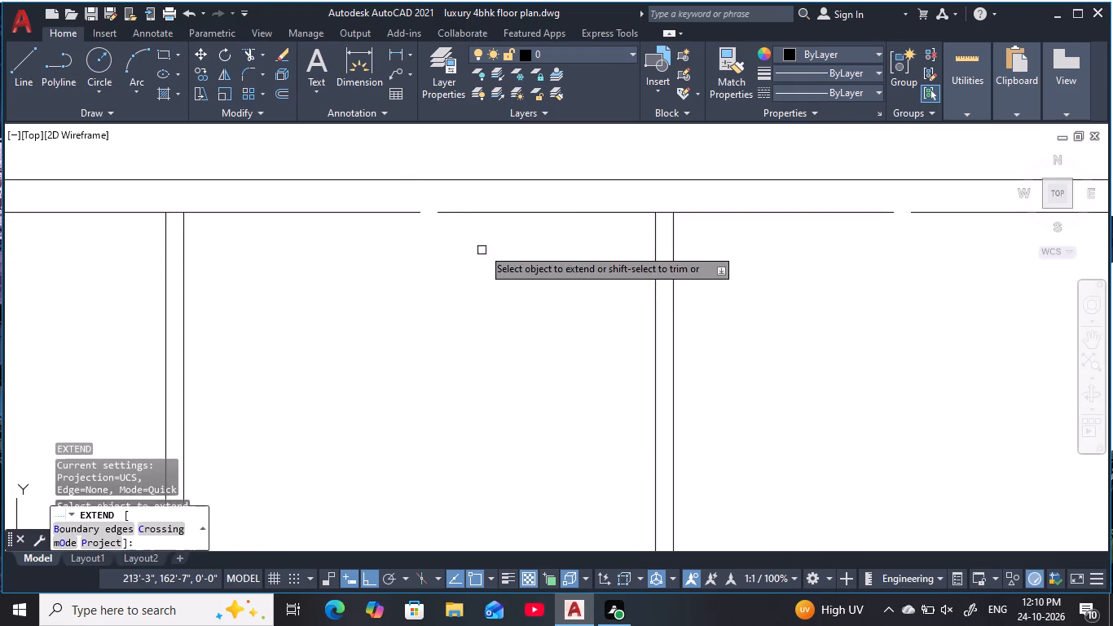
left_click(491, 216)
scroll(504, 380, "down", 2)
middle_click_drag(504, 381, 490, 294)
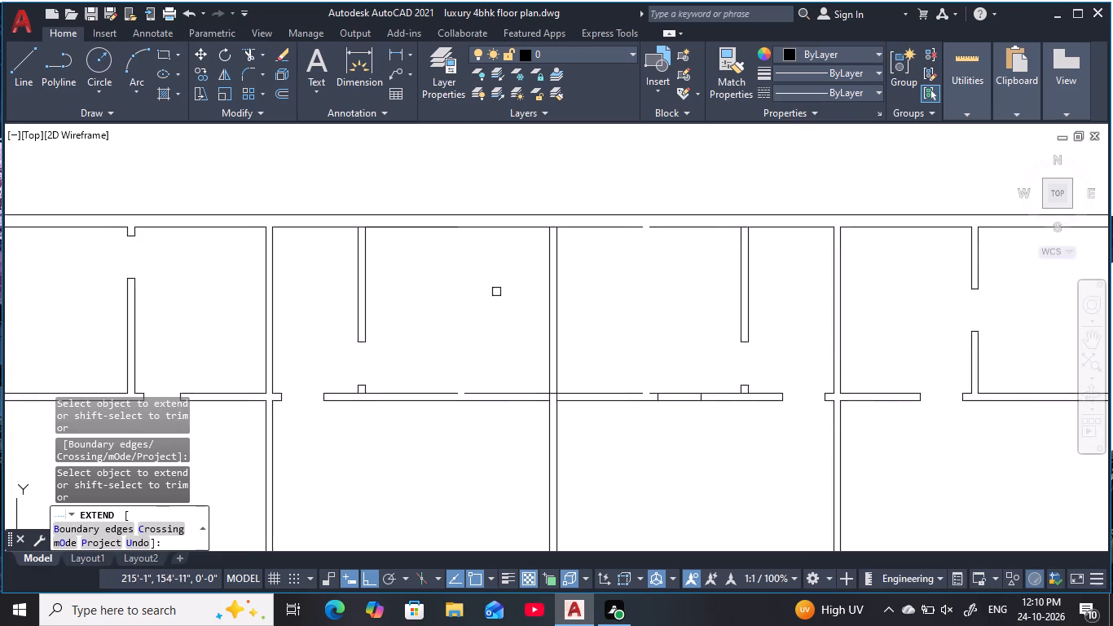
scroll(709, 407, "up", 1)
left_click(660, 384)
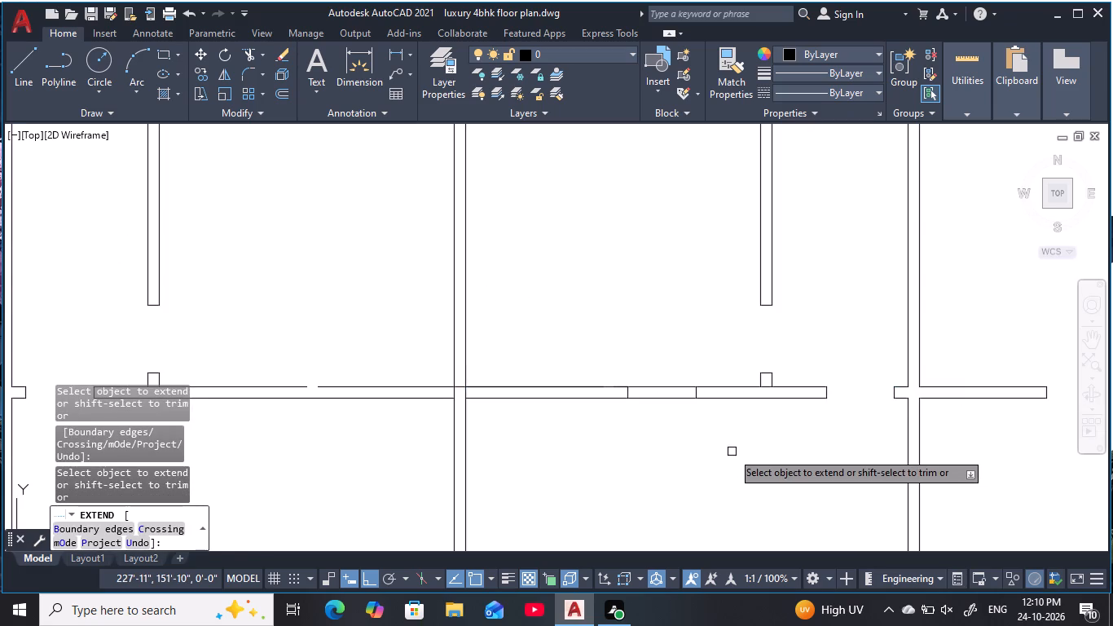
scroll(732, 452, "down", 1)
middle_click_drag(732, 452, 802, 439)
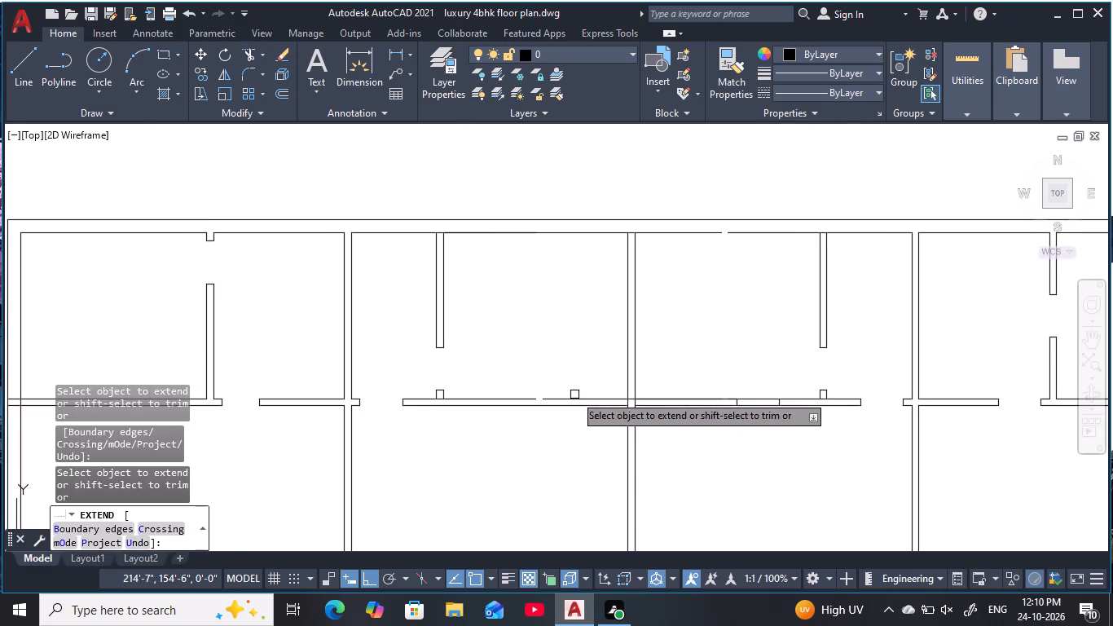
left_click(574, 397)
key("Escape")
key("Escape")
key("Escape")
key("Escape")
key("Escape")
key("Escape")
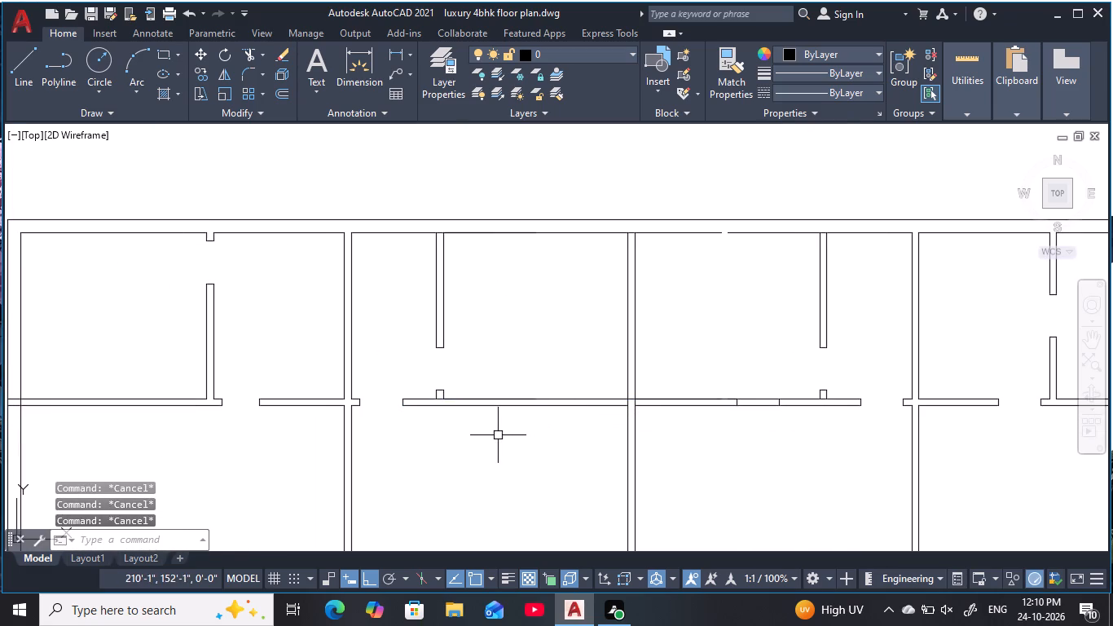
Trim the horizontal wall's upper face line beneath the left and right partition stubs to open the wall junctions.
type("tr")
key("space")
scroll(446, 397, "up", 3)
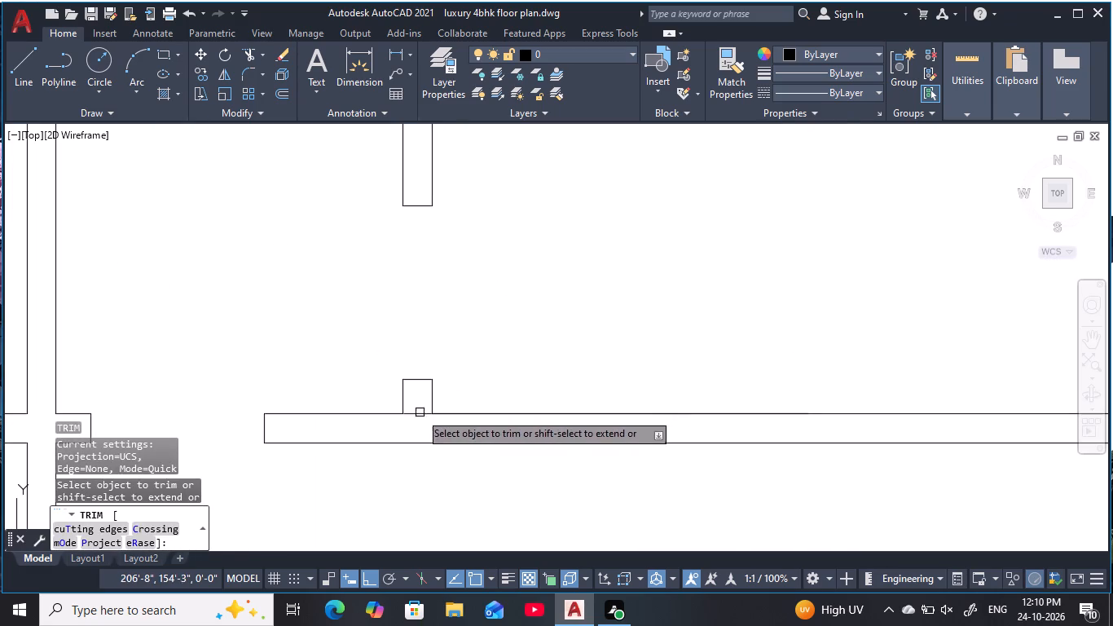
left_click(421, 413)
scroll(552, 380, "down", 3)
middle_click_drag(572, 380, 451, 401)
scroll(820, 455, "up", 2)
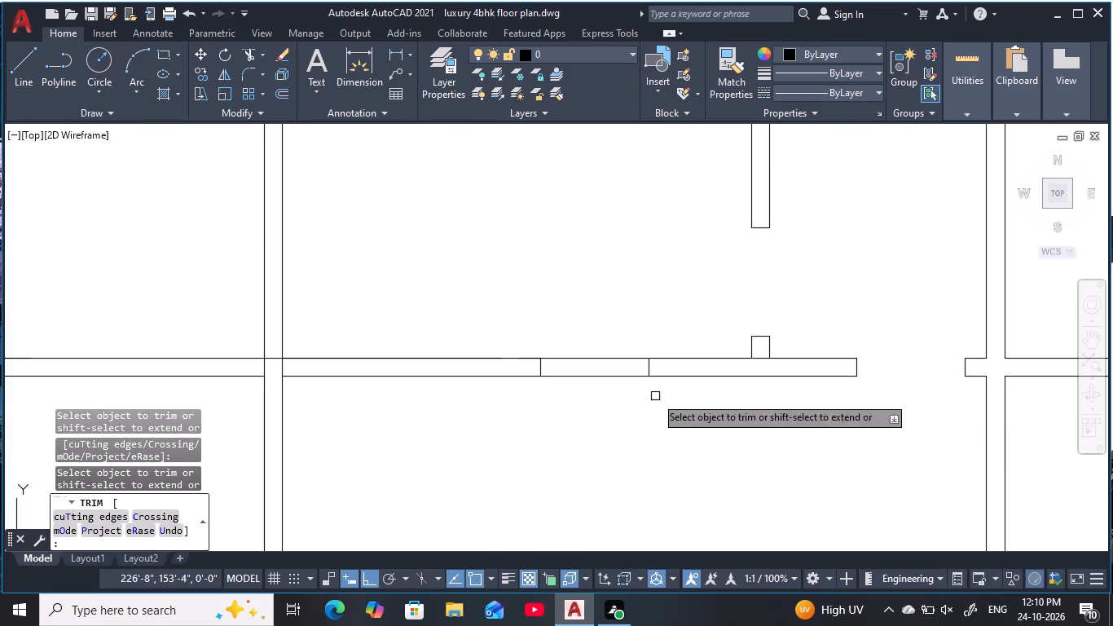
left_click(757, 361)
key("Escape")
scroll(626, 441, "down", 1)
middle_click_drag(626, 441, 627, 441)
scroll(626, 441, "down", 1)
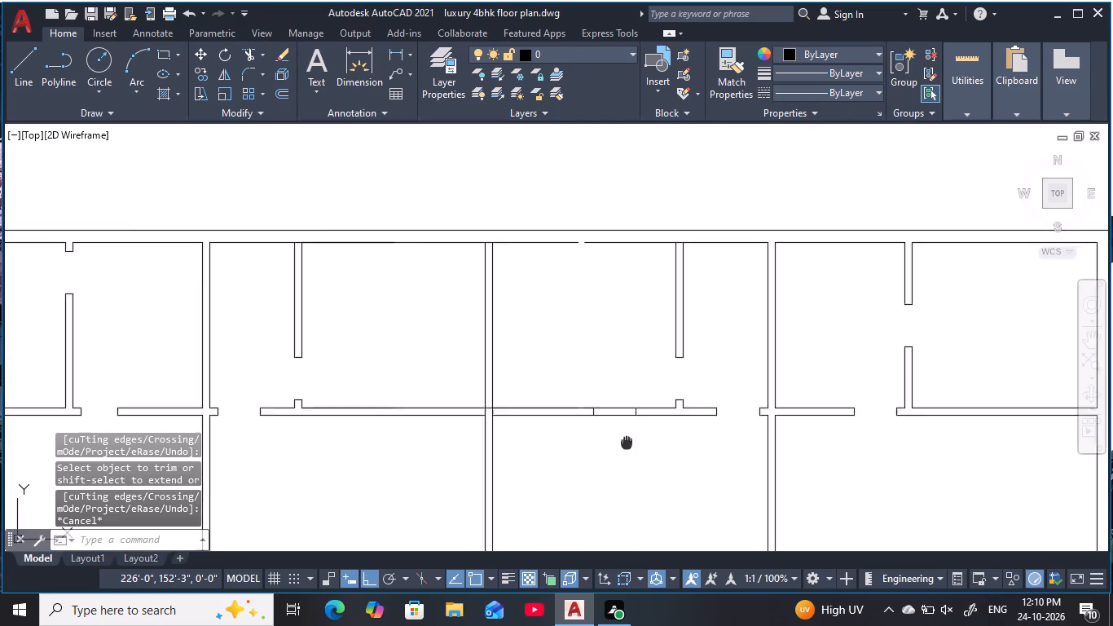
middle_click_drag(627, 441, 659, 457)
middle_click_drag(688, 330, 693, 392)
Trim the top wall's inner face line where the right partition, the central wall and the left partition meet it.
key("space")
scroll(724, 318, "up", 3)
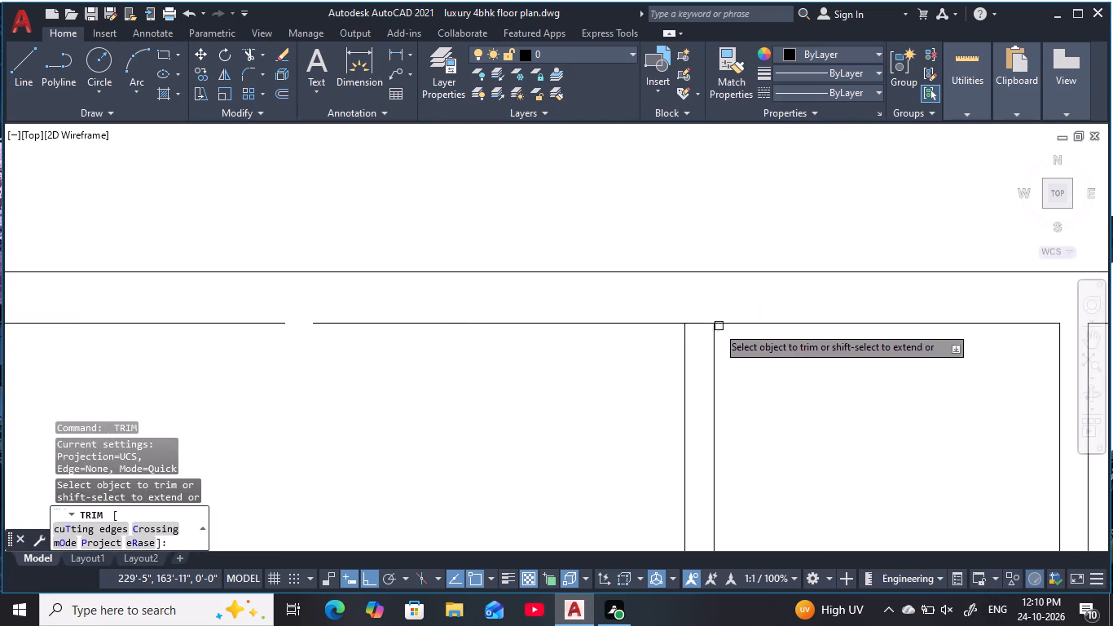
left_click(701, 325)
scroll(496, 452, "down", 2)
middle_click_drag(491, 454, 769, 436)
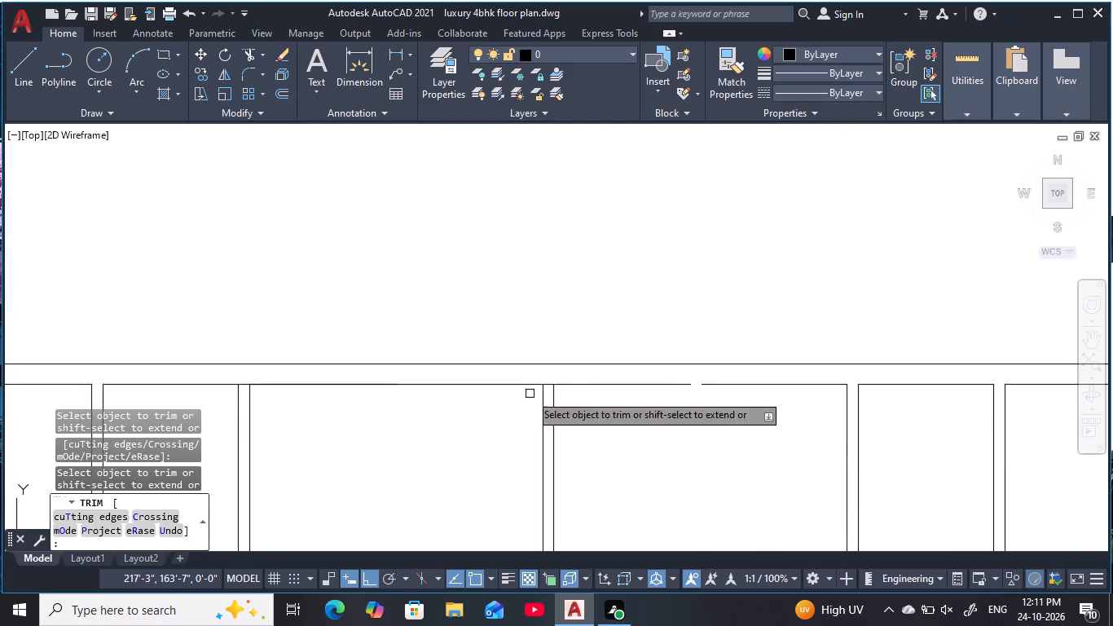
scroll(552, 383, "up", 2)
left_click(545, 387)
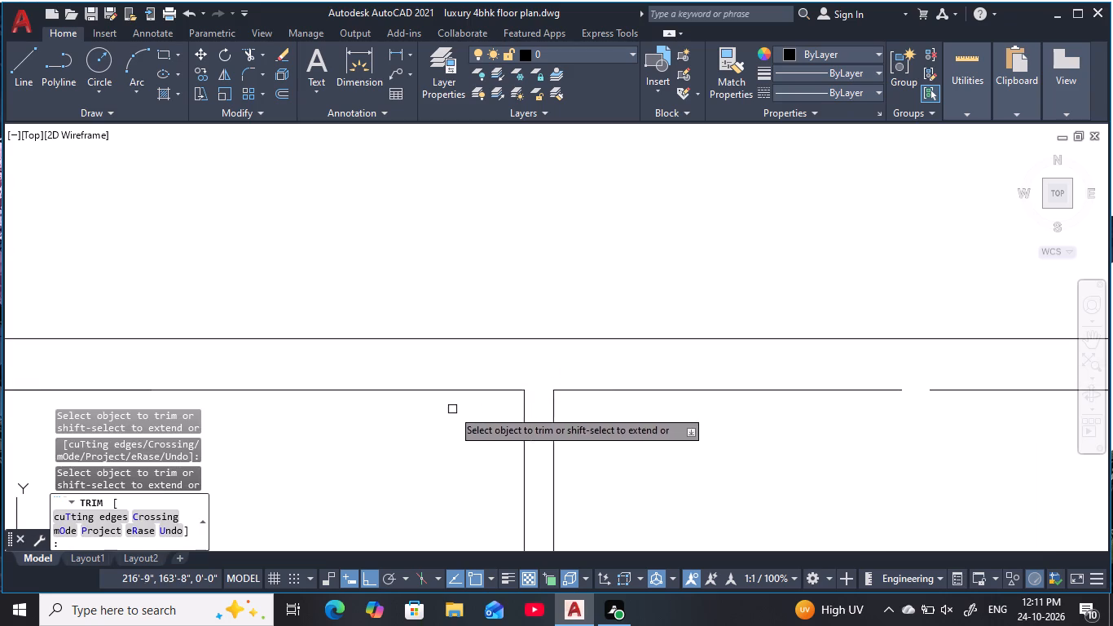
scroll(452, 409, "down", 2)
middle_click_drag(454, 409, 746, 370)
scroll(464, 365, "up", 3)
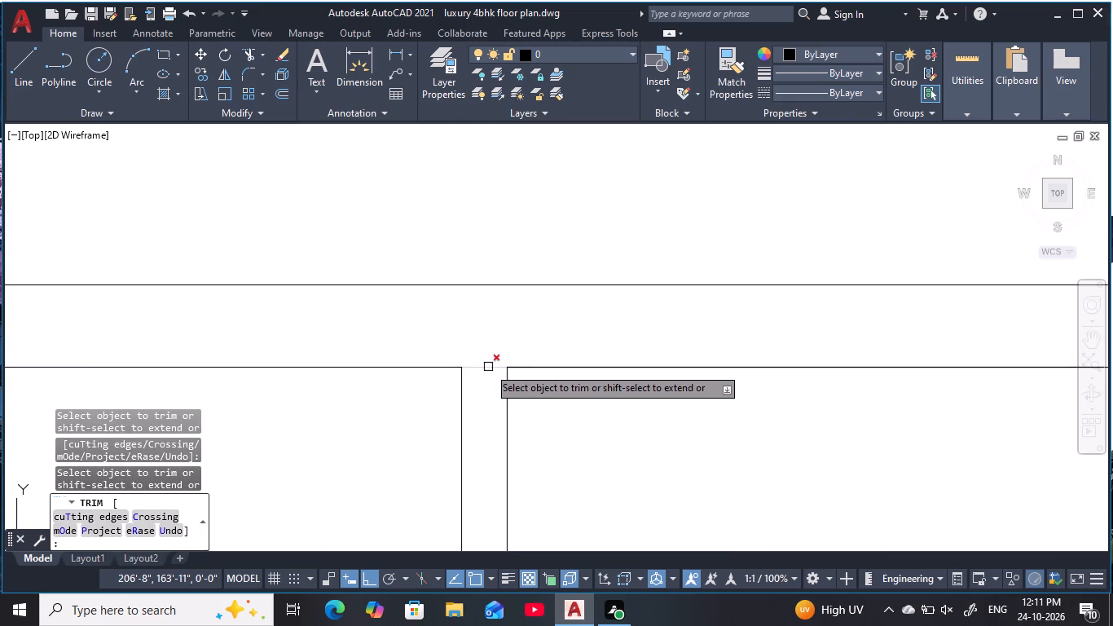
left_click(489, 367)
scroll(705, 440, "down", 4)
middle_click_drag(728, 442, 540, 376)
scroll(661, 389, "down", 3)
middle_click_drag(736, 406, 499, 358)
scroll(679, 383, "down", 1)
middle_click_drag(675, 386, 495, 371)
scroll(679, 384, "down", 1)
key("Escape")
key("Escape")
key("Escape")
key("Escape")
Extend the top wall's inner face line across the remaining gap in the right middle room.
type("ex")
key("space")
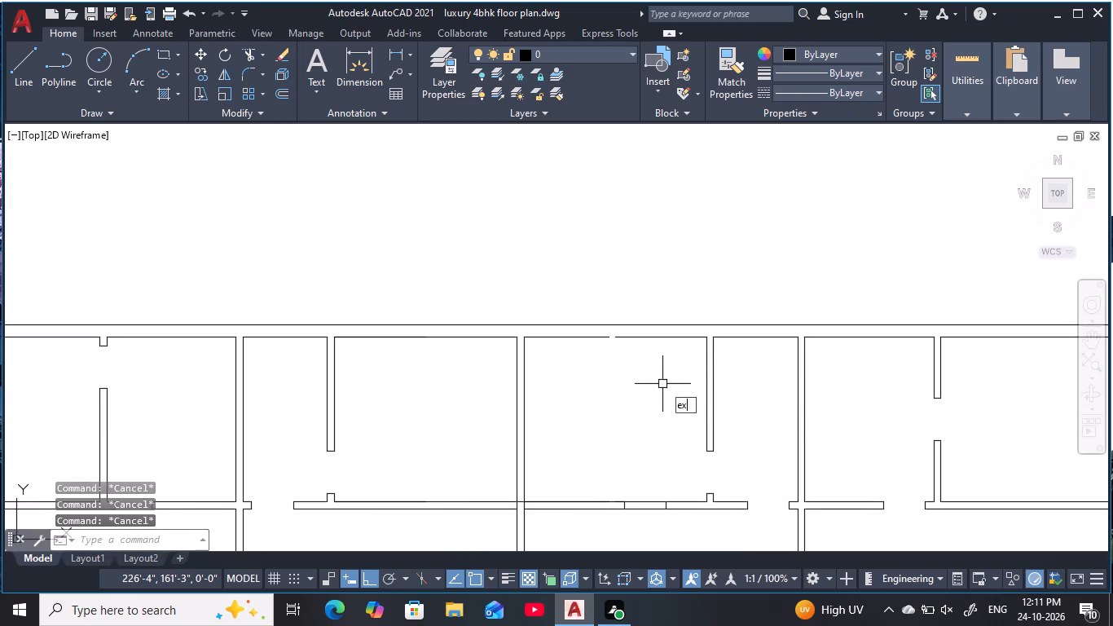
left_click(638, 339)
key("Escape")
key("Escape")
scroll(618, 424, "down", 1)
middle_click_drag(618, 426, 628, 347)
key("Escape")
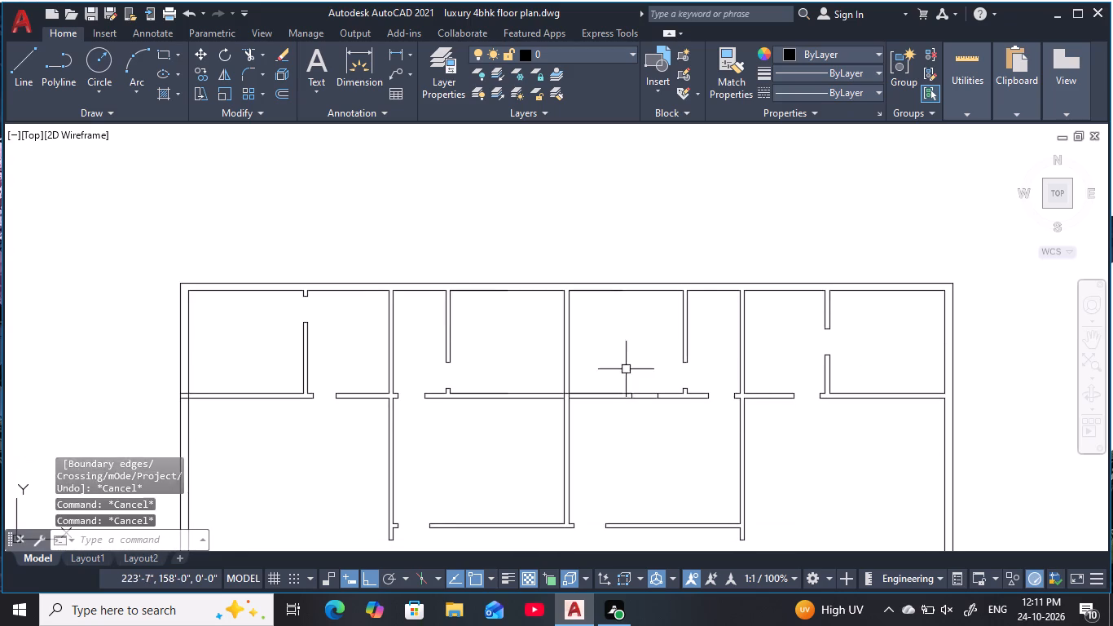
key("Escape")
Erase the leftover door guide lines inside the horizontal wall between the central wall and the right partition.
left_click(614, 376)
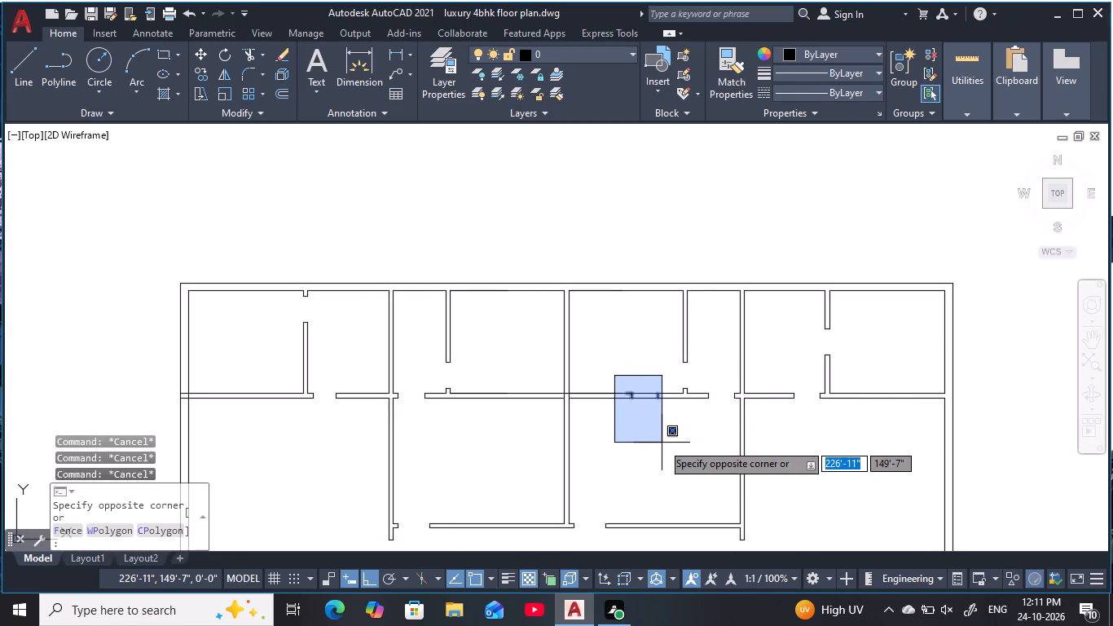
left_click(664, 443)
type("e")
key("space")
scroll(577, 401, "up", 2)
middle_click_drag(573, 401, 646, 403)
middle_click_drag(493, 428, 530, 420)
key("Escape")
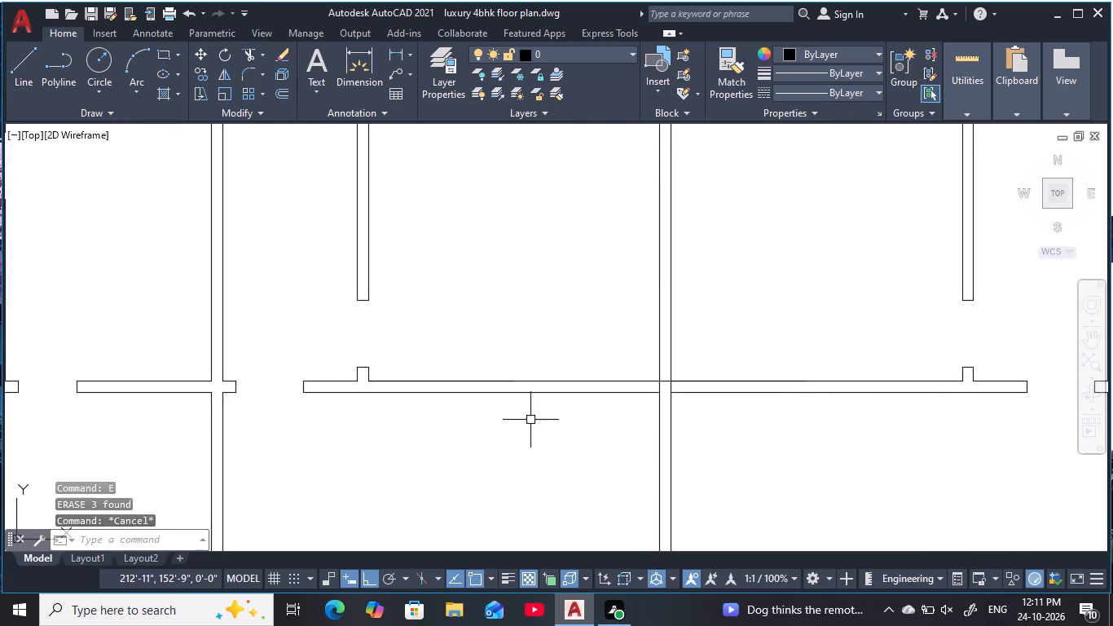
key("Escape")
key("Escape")
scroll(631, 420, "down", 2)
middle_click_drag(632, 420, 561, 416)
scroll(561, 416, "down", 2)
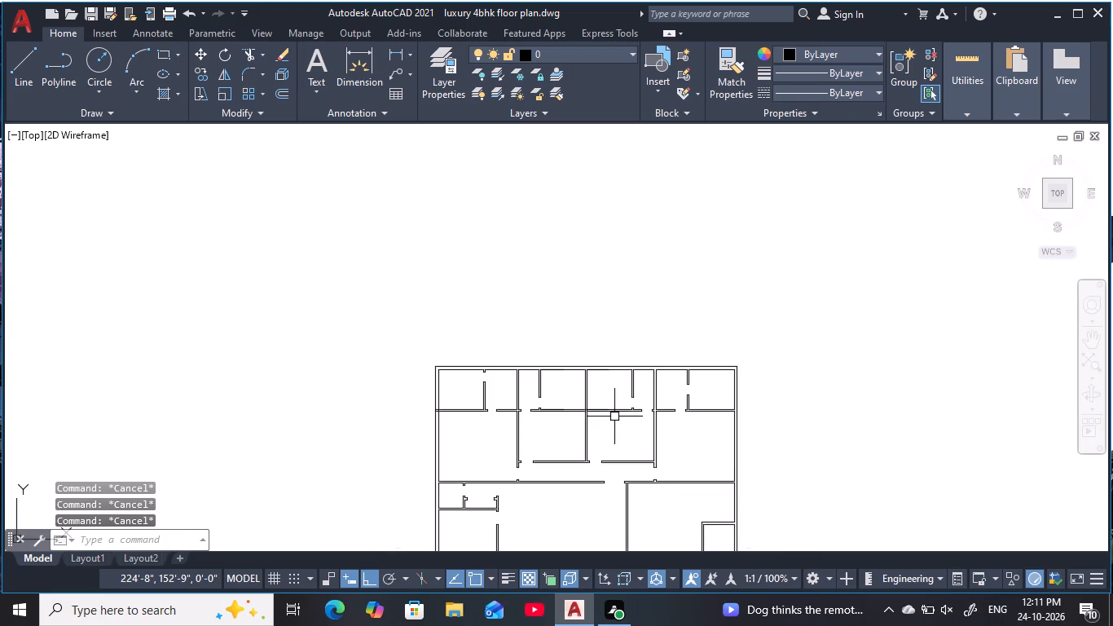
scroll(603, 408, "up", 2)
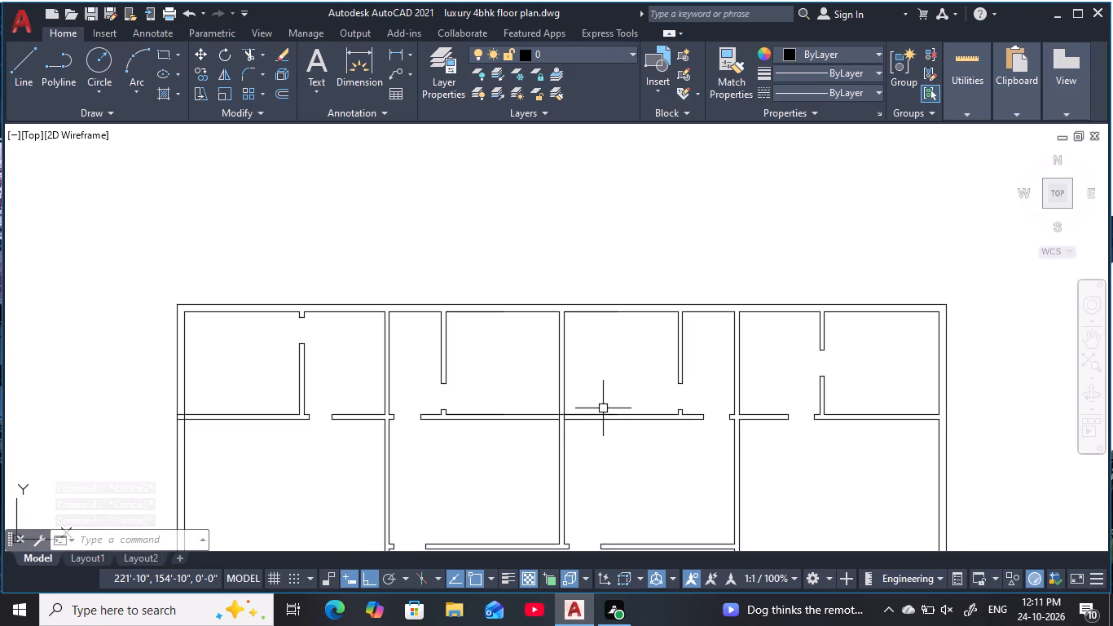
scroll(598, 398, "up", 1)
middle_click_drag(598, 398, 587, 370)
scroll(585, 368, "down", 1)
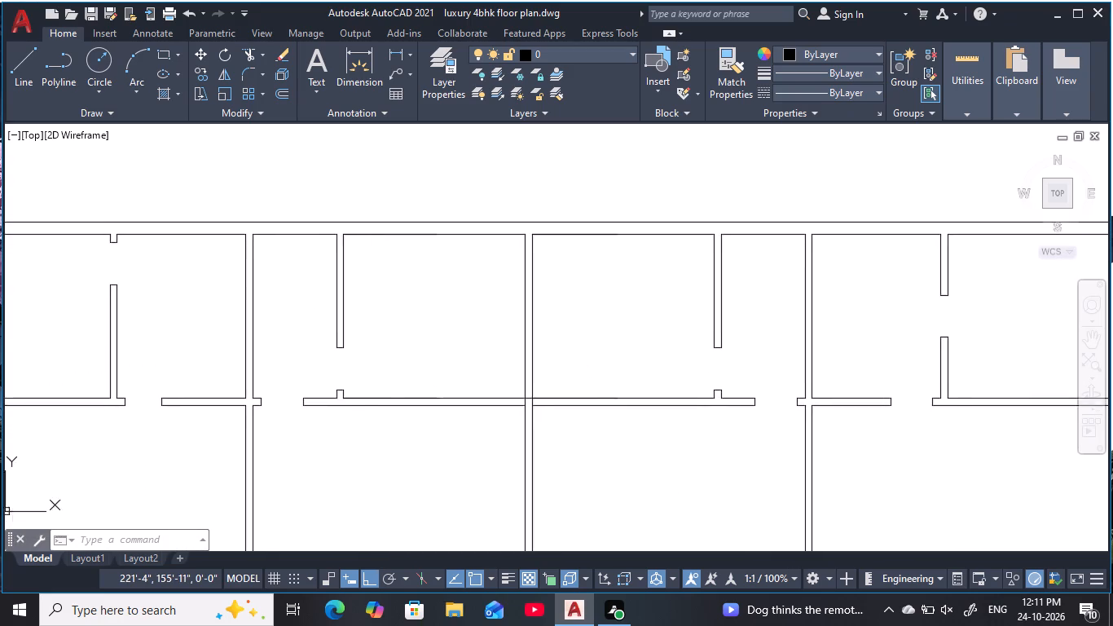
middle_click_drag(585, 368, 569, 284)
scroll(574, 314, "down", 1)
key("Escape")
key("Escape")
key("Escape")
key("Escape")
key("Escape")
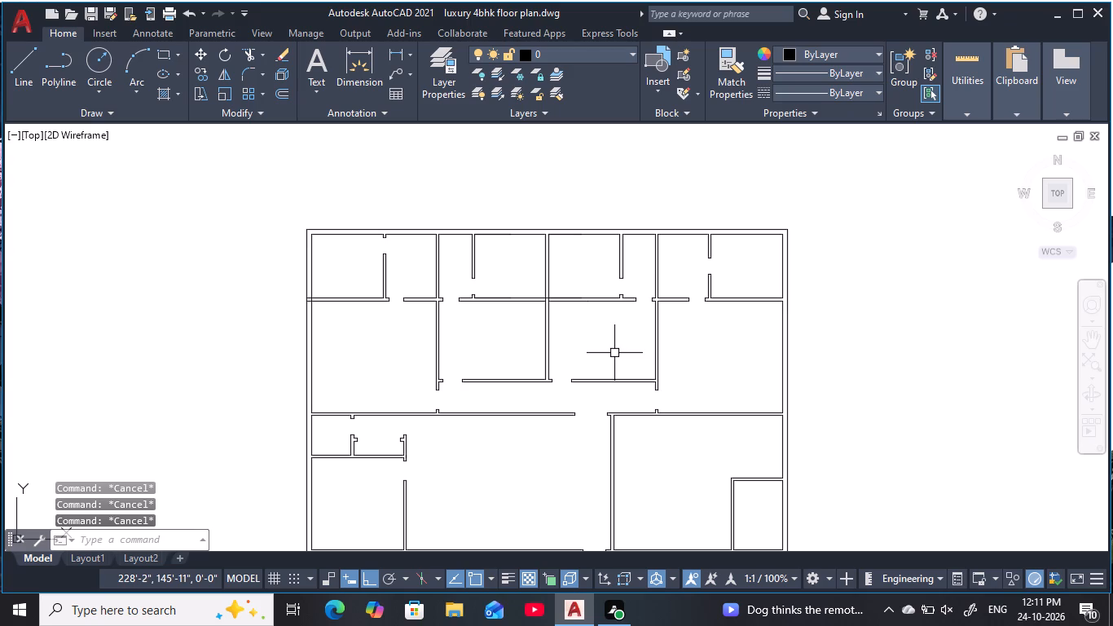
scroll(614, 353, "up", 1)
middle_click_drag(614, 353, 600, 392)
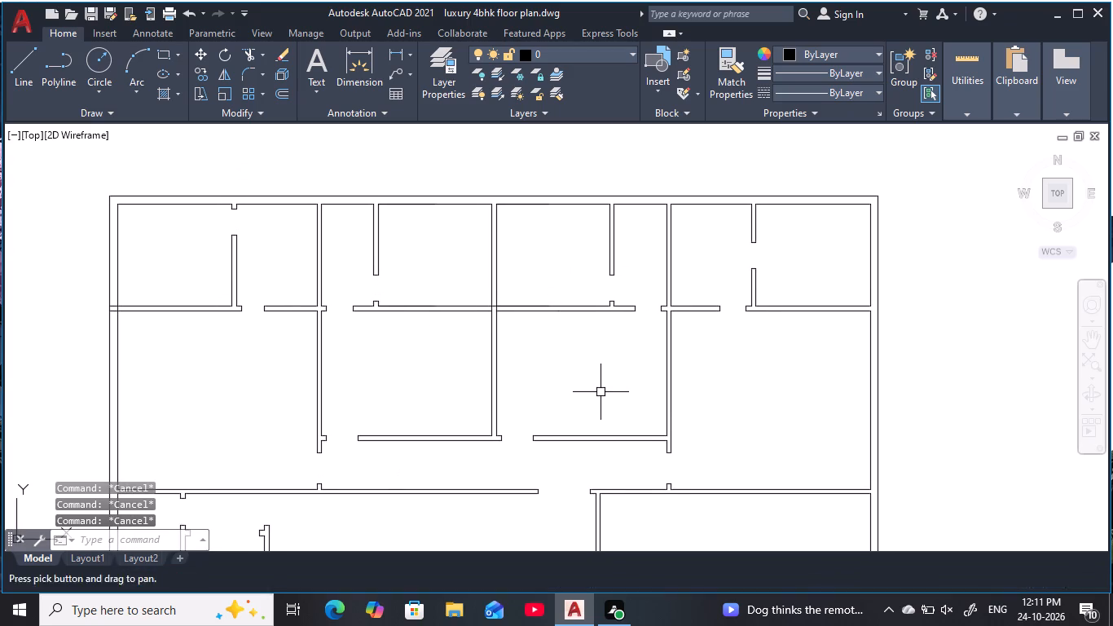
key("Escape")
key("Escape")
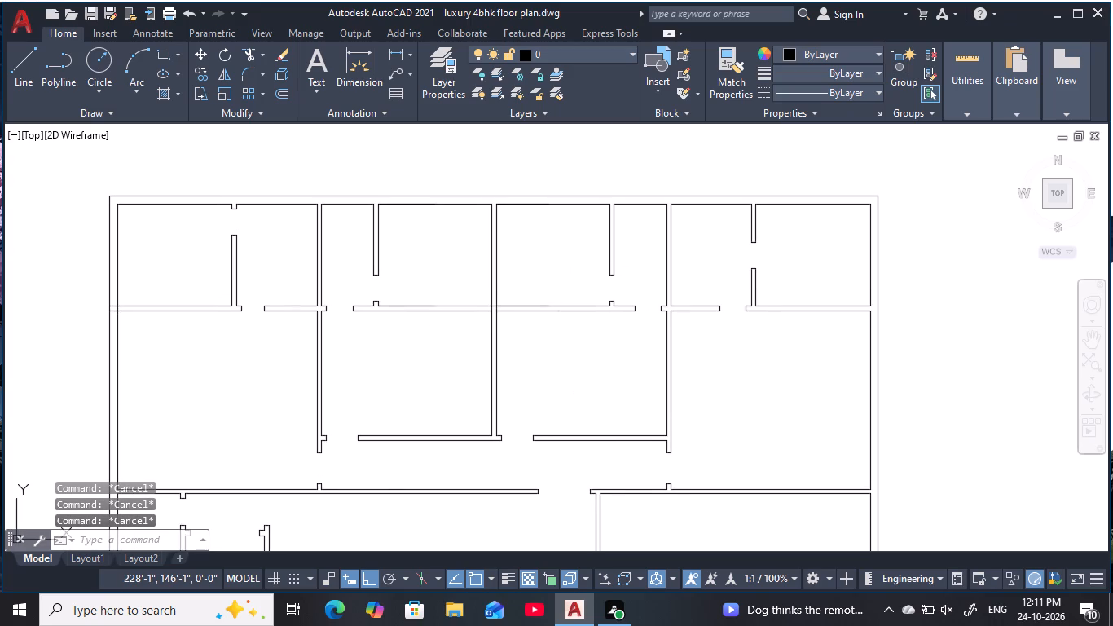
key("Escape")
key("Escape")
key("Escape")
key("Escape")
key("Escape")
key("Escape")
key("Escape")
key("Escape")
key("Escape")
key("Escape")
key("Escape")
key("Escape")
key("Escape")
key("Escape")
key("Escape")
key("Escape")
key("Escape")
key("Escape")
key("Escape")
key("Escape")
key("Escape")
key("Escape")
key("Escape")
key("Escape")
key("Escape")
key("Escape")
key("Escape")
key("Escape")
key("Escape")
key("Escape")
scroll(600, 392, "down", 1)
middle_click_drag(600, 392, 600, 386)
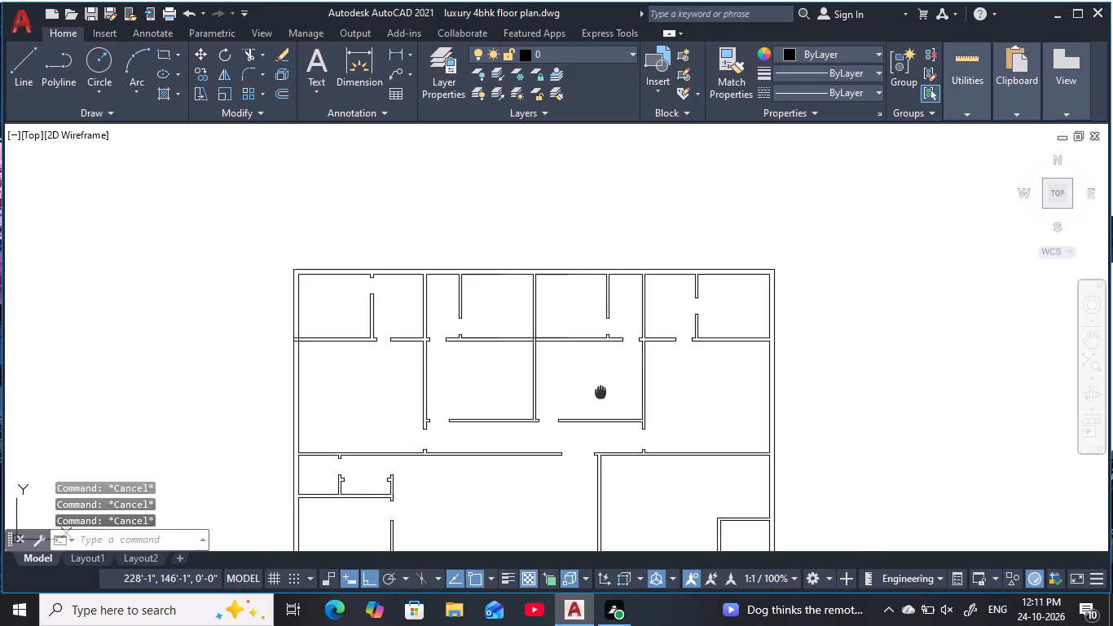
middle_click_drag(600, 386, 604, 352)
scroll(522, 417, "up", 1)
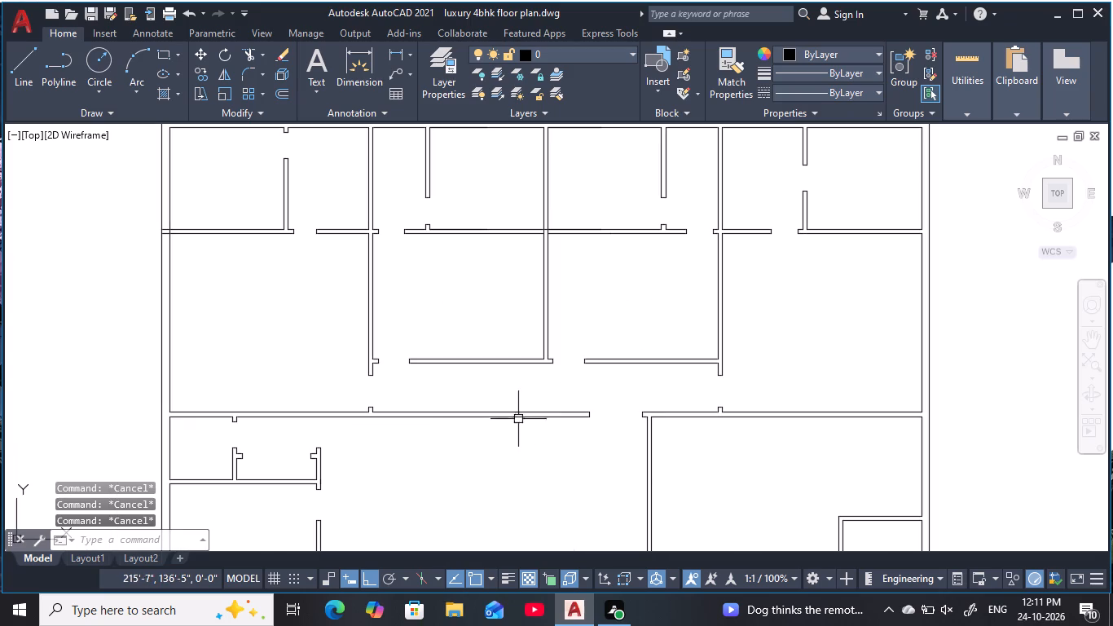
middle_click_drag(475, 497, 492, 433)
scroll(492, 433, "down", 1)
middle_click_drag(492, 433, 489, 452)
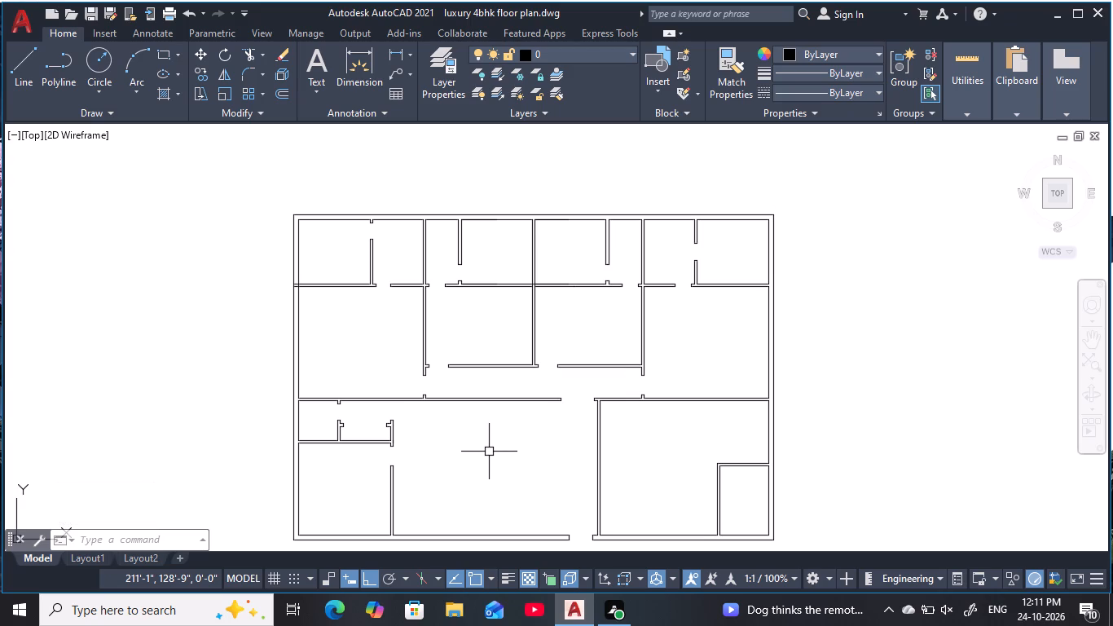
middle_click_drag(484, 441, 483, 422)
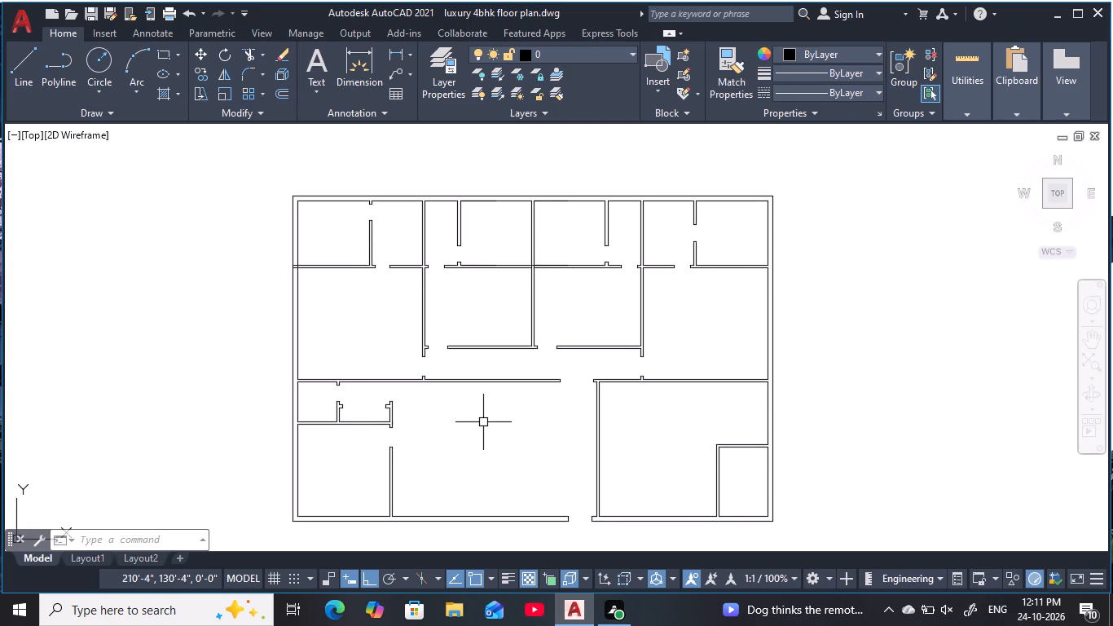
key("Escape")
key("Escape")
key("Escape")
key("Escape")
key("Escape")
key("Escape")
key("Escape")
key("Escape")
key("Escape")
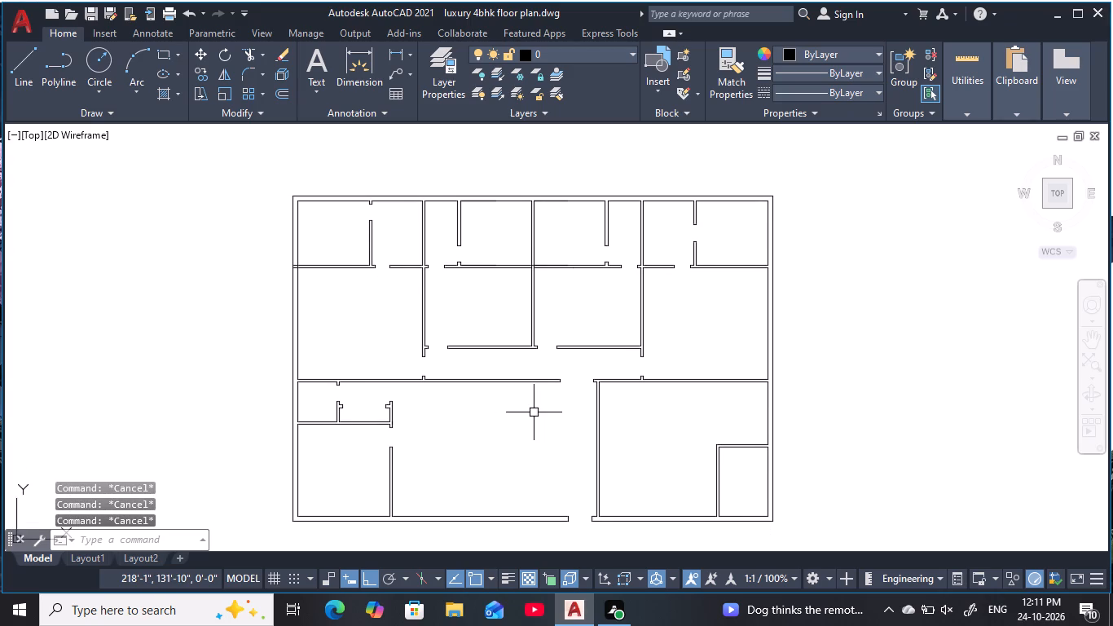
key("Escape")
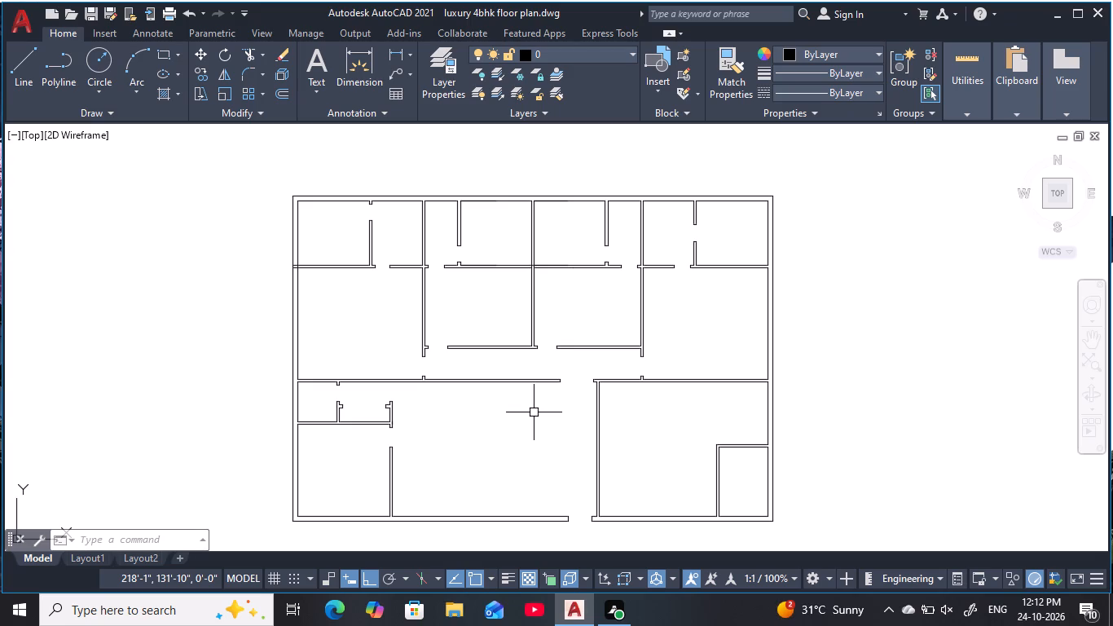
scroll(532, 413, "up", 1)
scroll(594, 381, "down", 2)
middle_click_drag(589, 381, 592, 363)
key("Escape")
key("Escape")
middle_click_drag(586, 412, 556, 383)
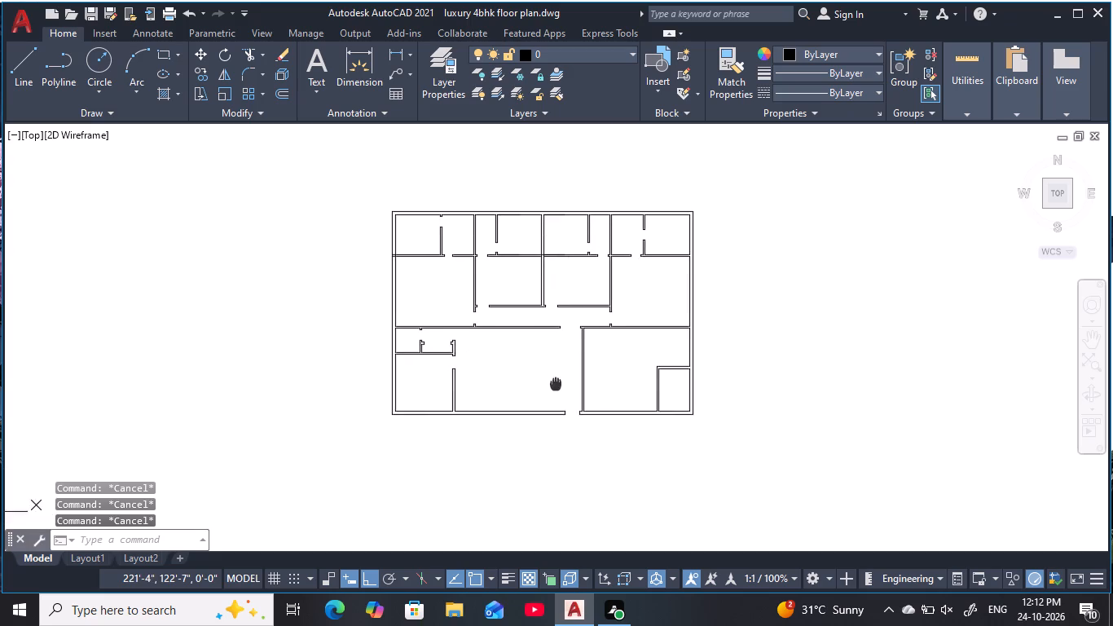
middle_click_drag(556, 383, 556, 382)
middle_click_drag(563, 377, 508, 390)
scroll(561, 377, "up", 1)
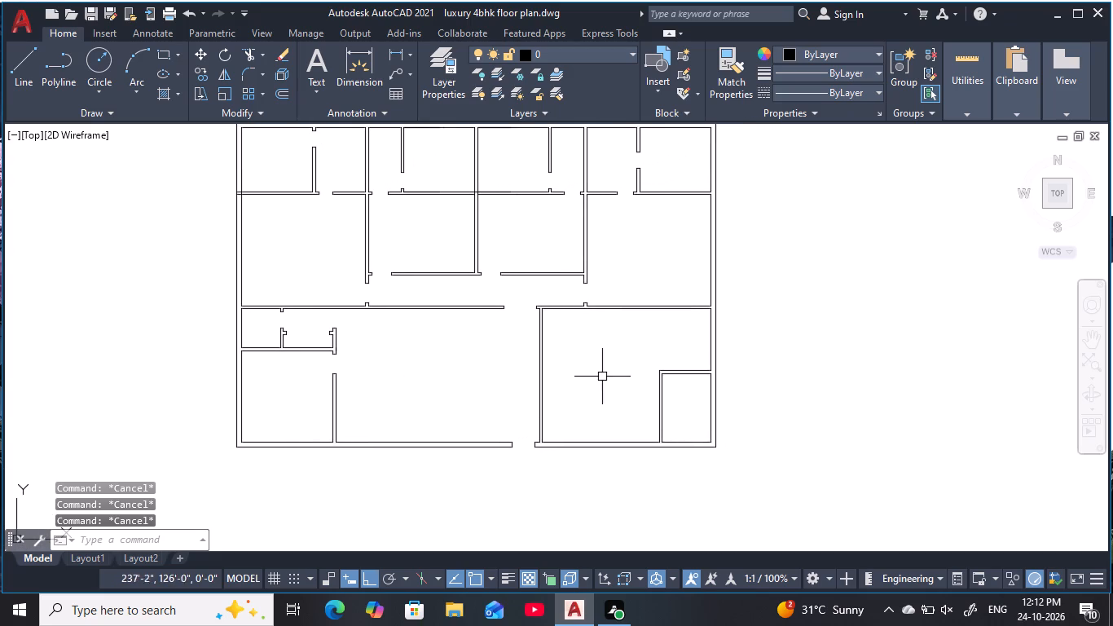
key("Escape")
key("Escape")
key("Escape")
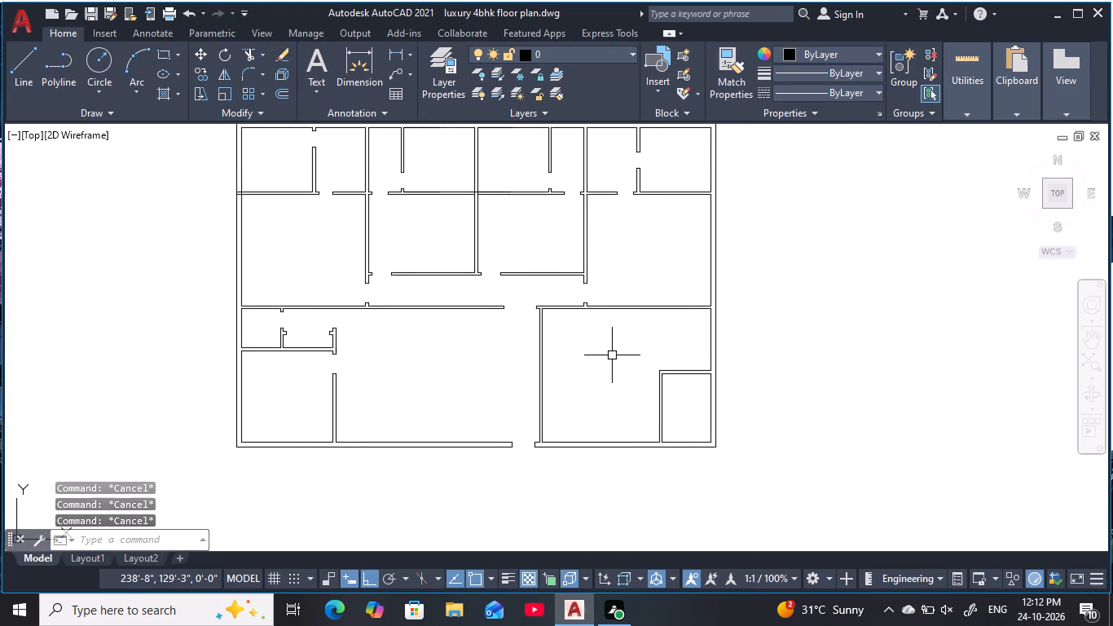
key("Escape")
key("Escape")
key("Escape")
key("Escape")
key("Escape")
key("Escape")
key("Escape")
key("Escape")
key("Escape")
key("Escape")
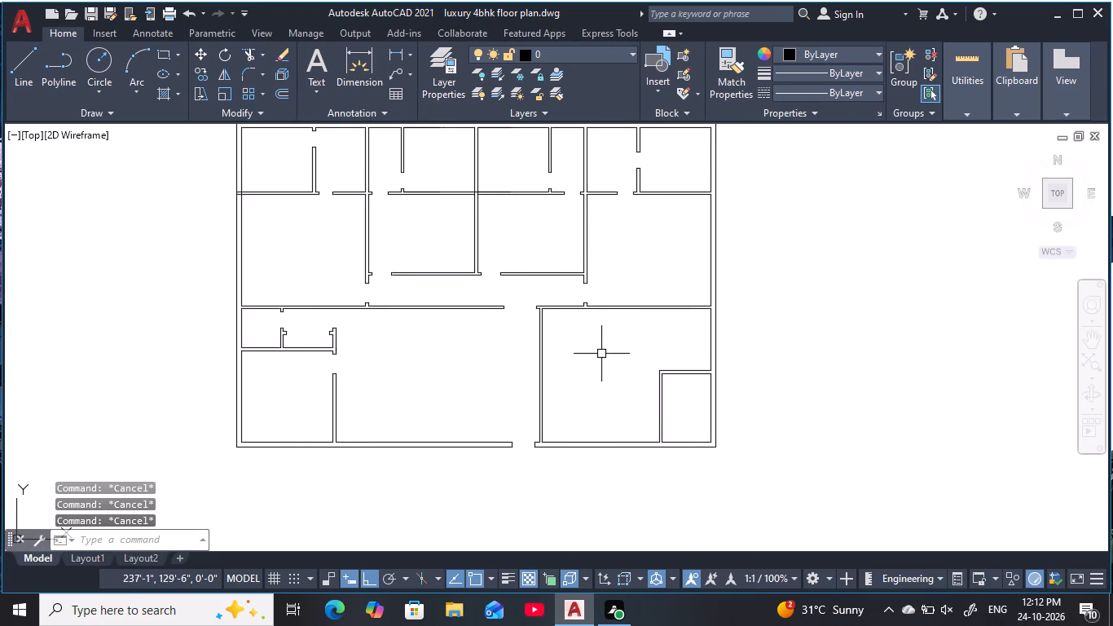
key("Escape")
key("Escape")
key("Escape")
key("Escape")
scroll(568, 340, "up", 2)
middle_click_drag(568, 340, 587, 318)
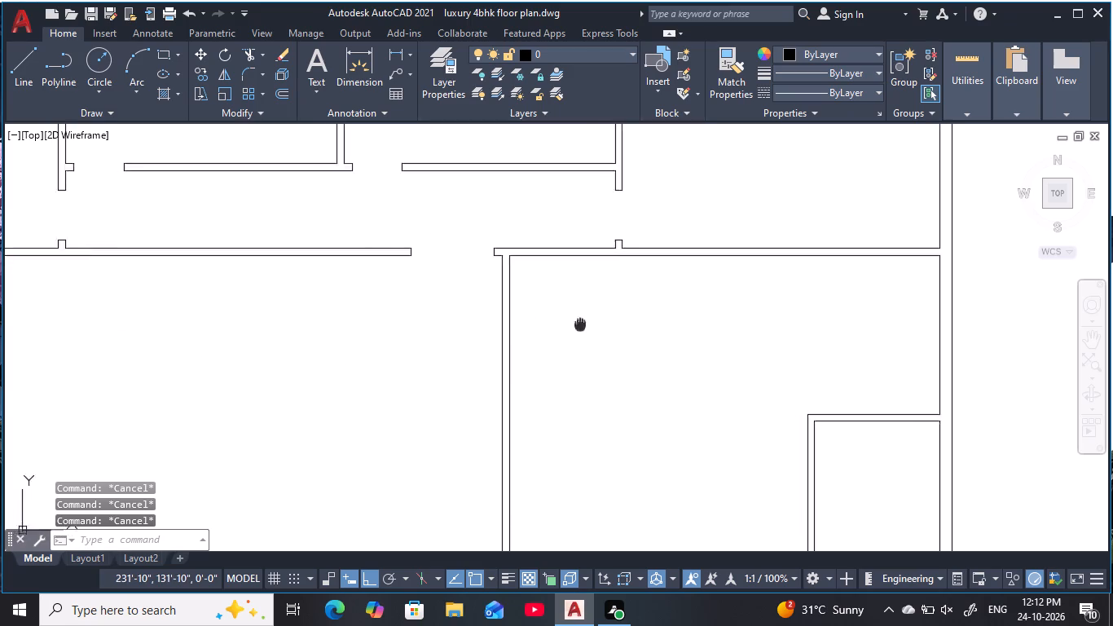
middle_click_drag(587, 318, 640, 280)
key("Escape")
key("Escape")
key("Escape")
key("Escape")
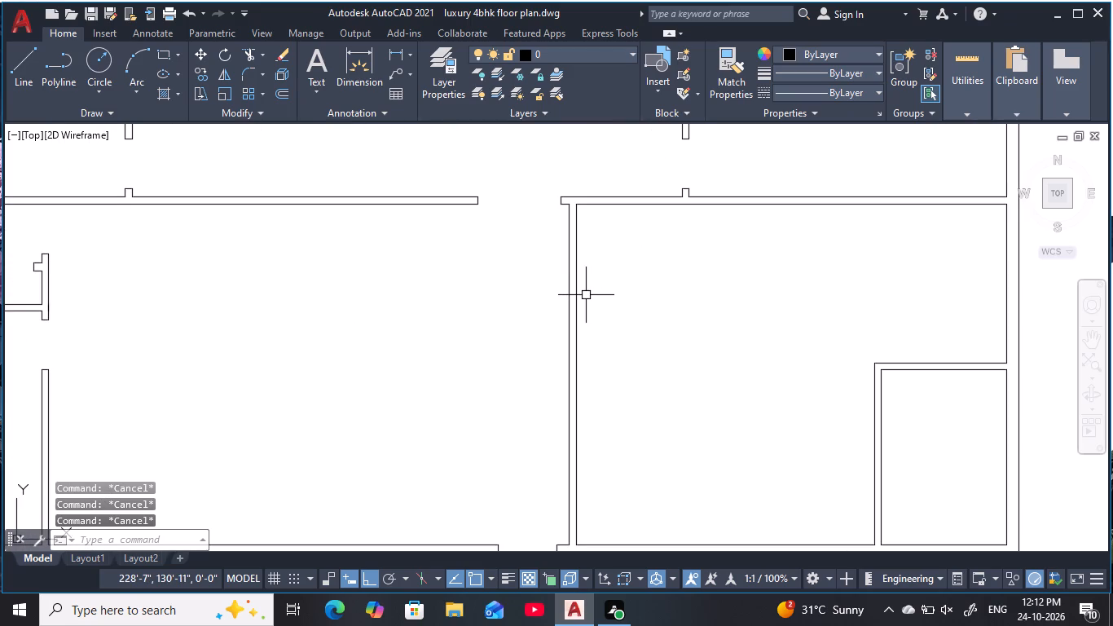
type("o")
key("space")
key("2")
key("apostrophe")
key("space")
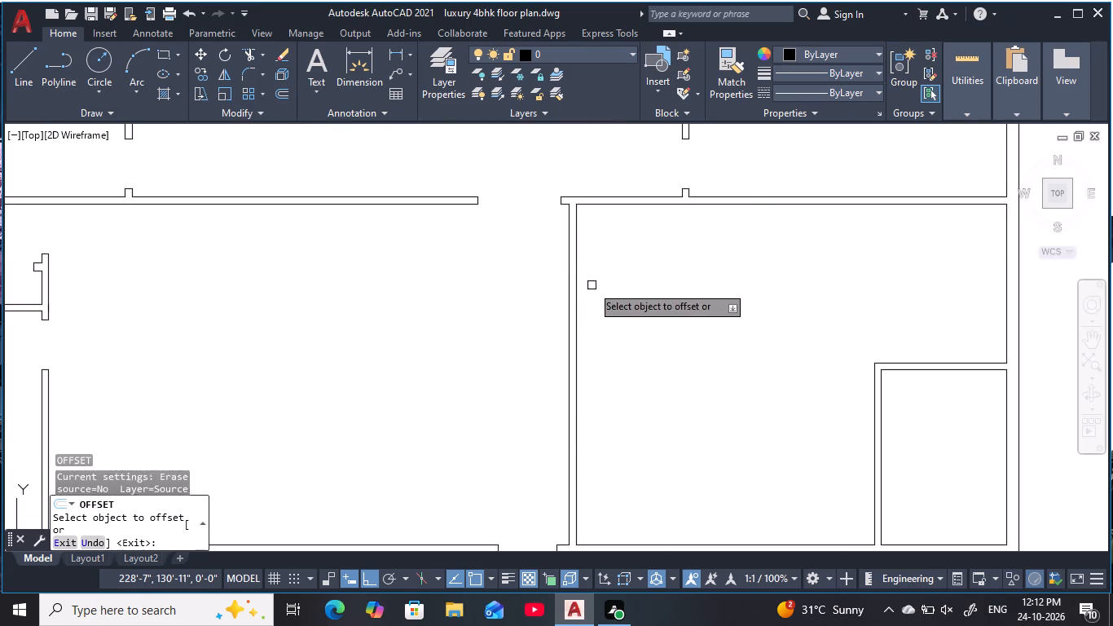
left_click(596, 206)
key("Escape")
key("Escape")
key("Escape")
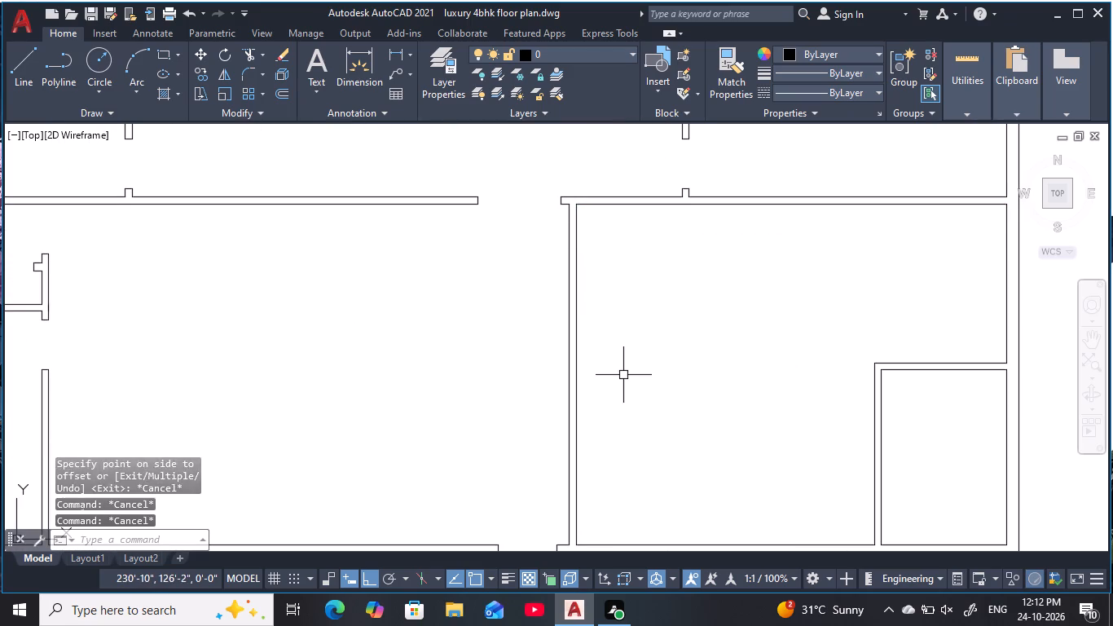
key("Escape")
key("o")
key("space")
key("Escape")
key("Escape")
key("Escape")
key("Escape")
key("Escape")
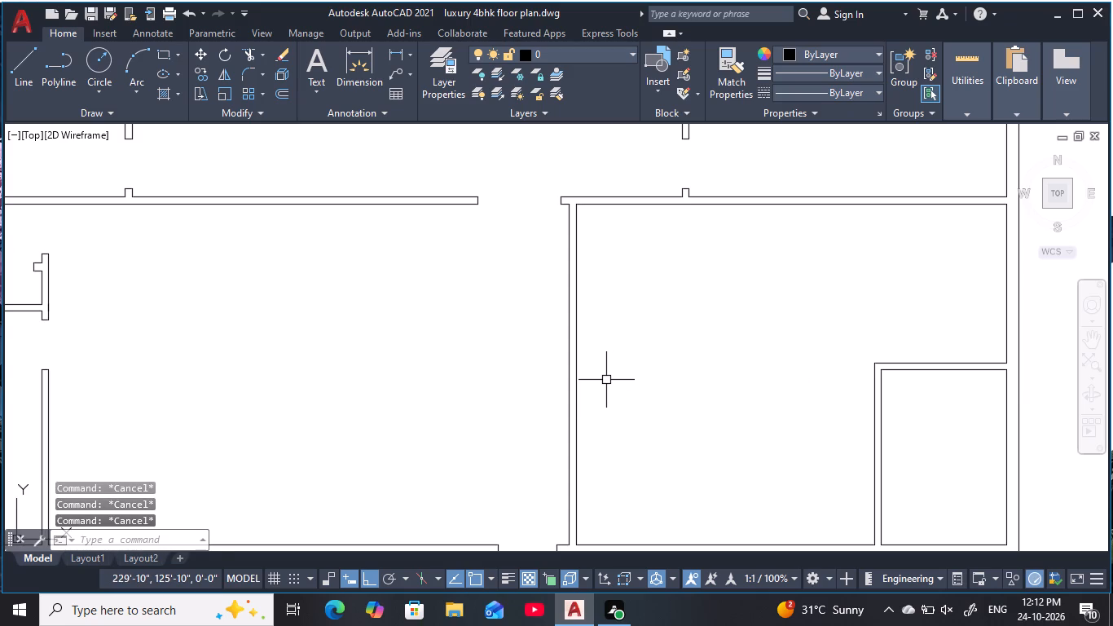
Draw a horizontal guide line about 8'-10" long leftward from the midpoint of the lower right room's left wall.
key("l")
key("space")
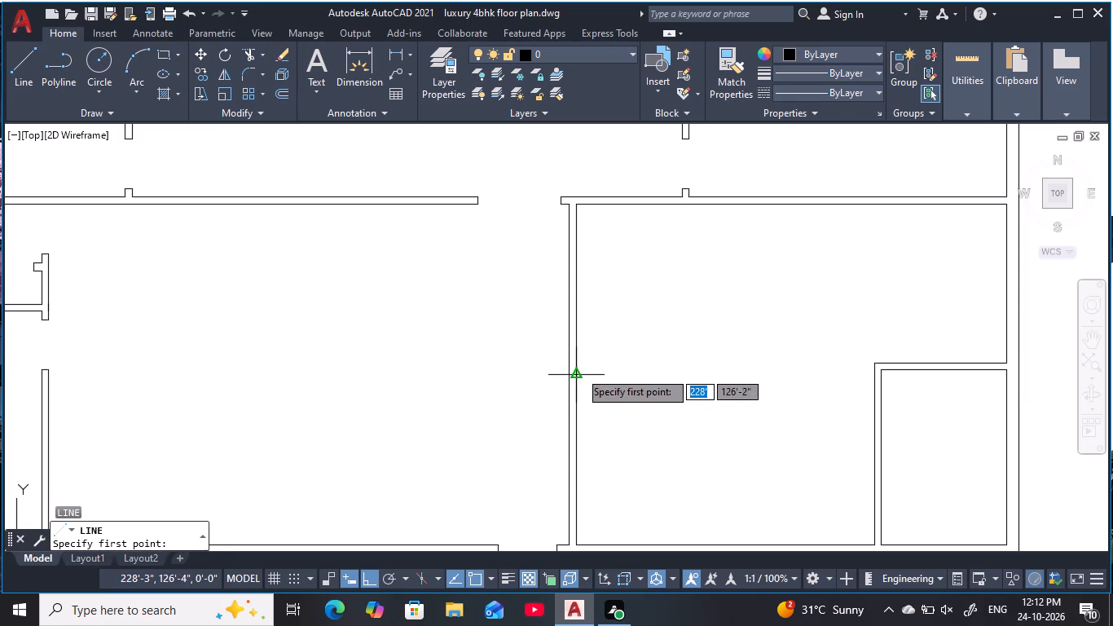
left_click(578, 372)
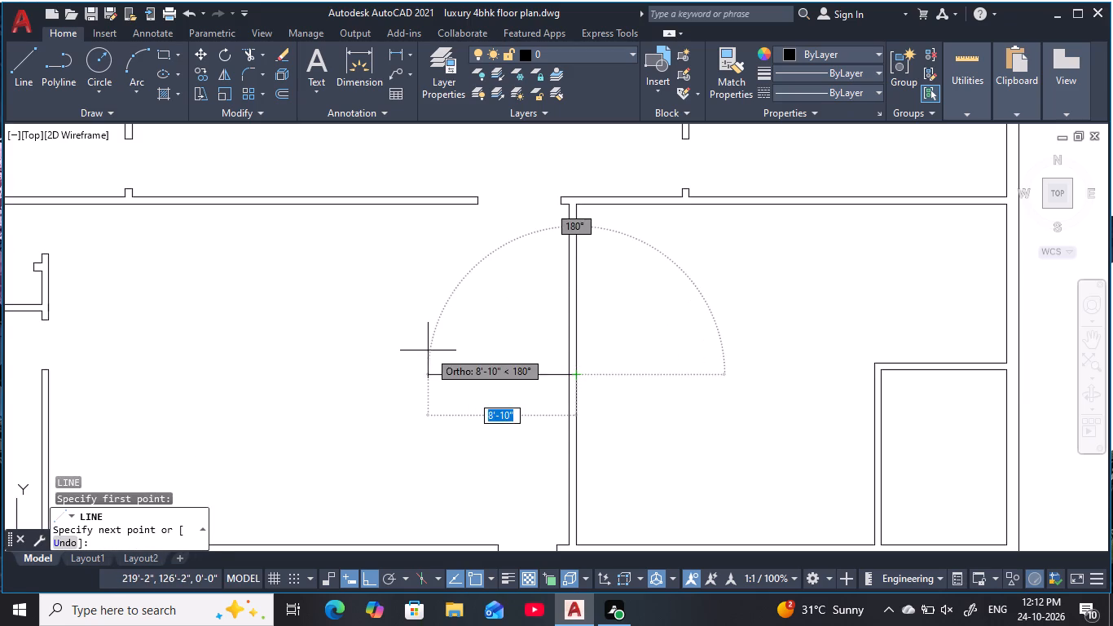
left_click(428, 350)
key("Escape")
key("Escape")
key("Escape")
key("Escape")
key("Escape")
Offset the horizontal guide line 3' above and 3' below to mark the opening in the lower right room's left wall.
type("o 3")
type("'")
key("space")
left_click(552, 377)
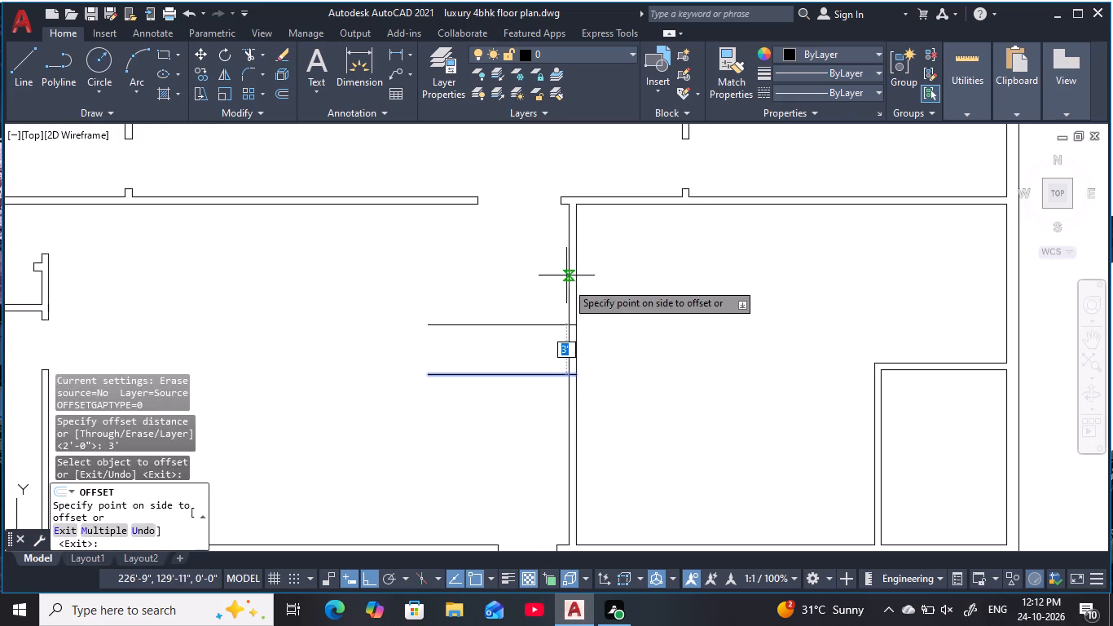
left_click(566, 273)
left_click(562, 377)
left_click(528, 471)
key("Escape")
key("Escape")
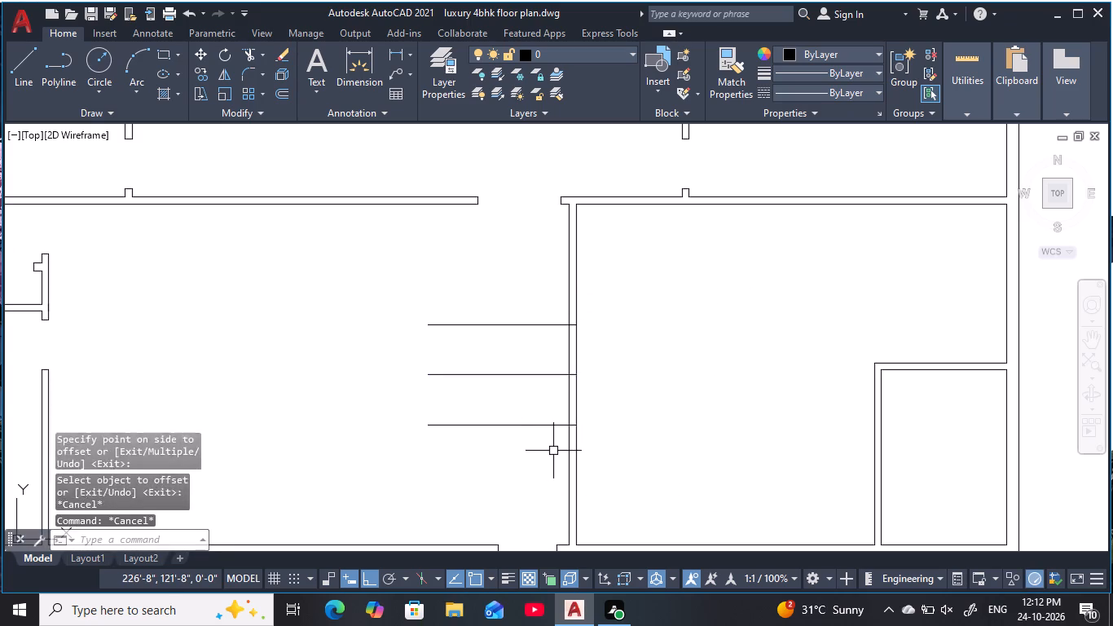
key("Escape")
key("Escape")
key("Escape")
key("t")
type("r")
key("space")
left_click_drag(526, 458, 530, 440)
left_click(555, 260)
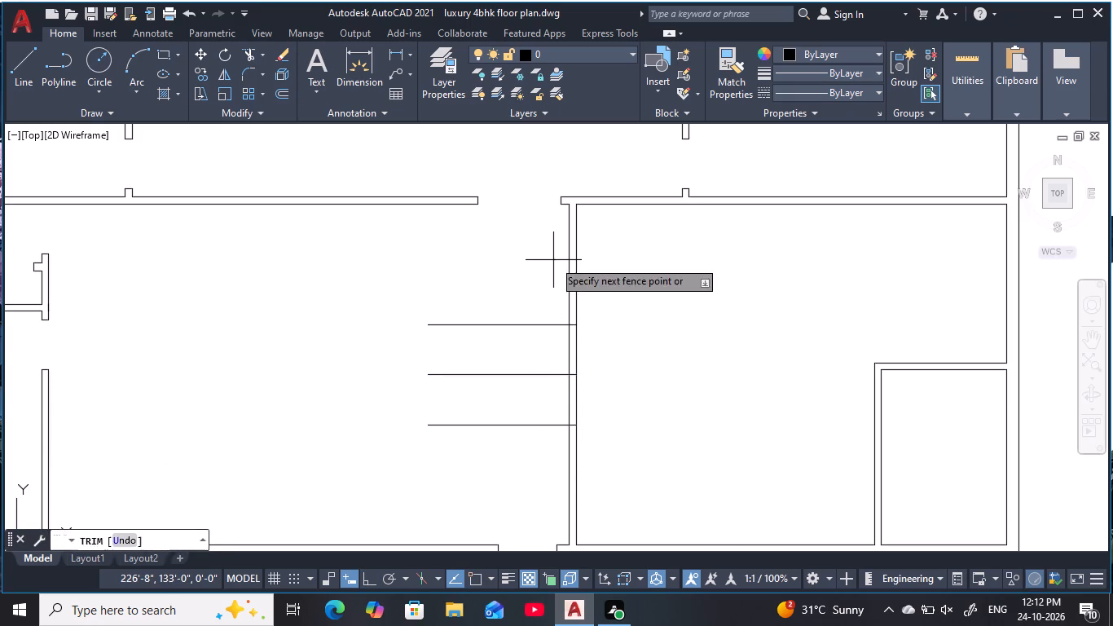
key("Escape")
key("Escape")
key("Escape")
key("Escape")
Trim both faces of the lower right room's left wall between the outer guide lines to cut the opening.
key("space")
left_click(552, 350)
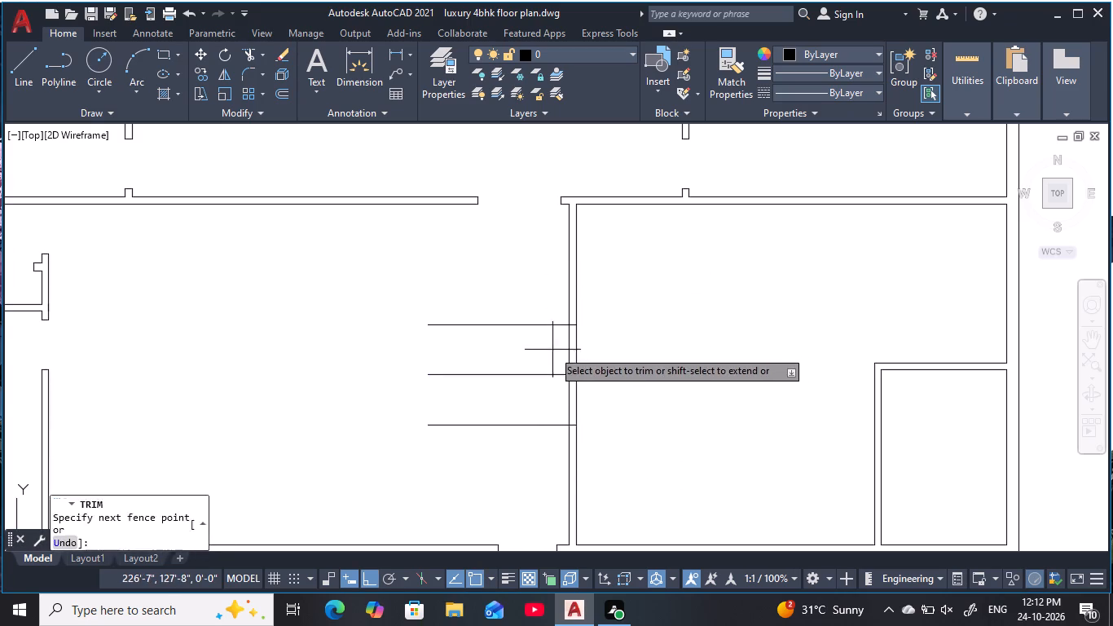
left_click(589, 350)
left_click(609, 408)
left_click(532, 395)
Remove the three leftover guide lines beside the new opening with Trim.
left_click_drag(488, 496, 488, 496)
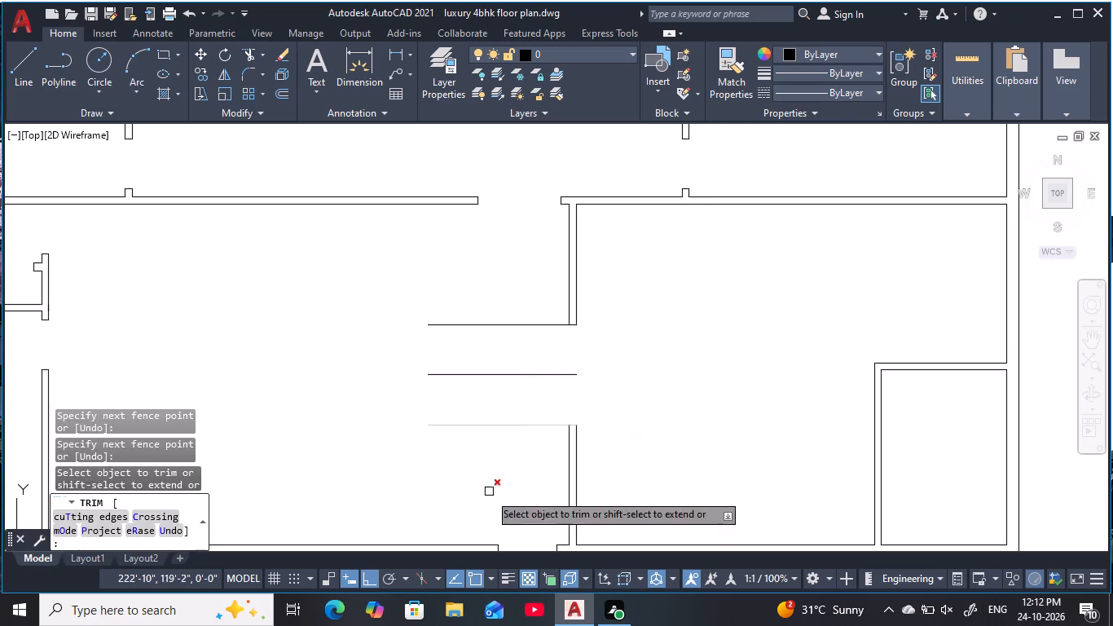
left_click_drag(488, 496, 486, 488)
left_click(489, 267)
scroll(502, 355, "down", 2)
middle_click_drag(508, 358, 569, 343)
key("Escape")
key("Escape")
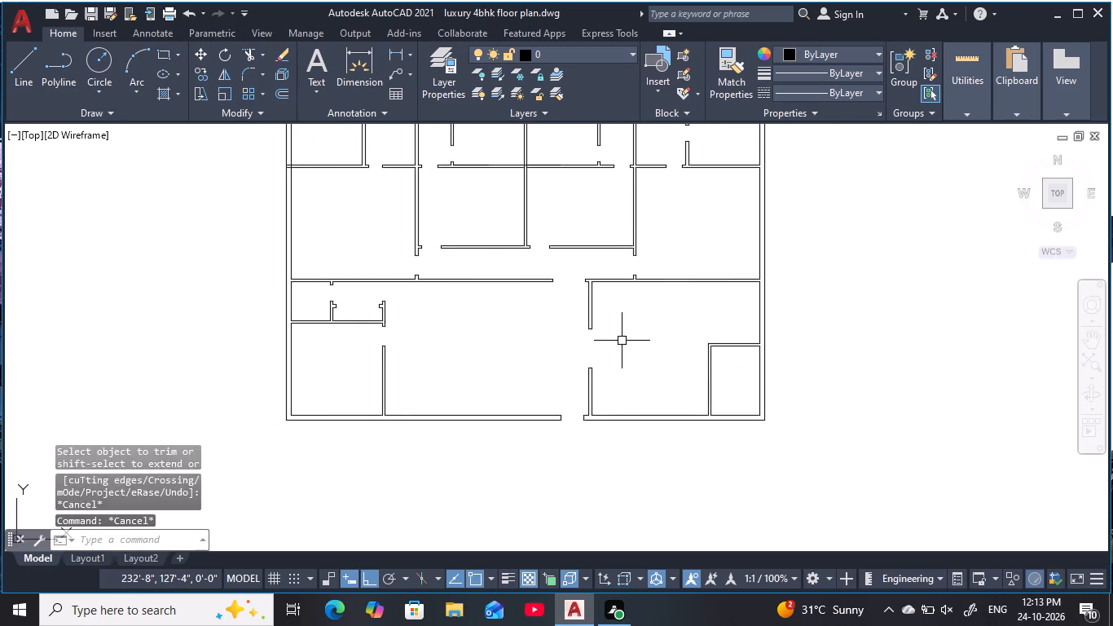
key("Escape")
key("Escape")
key("Escape")
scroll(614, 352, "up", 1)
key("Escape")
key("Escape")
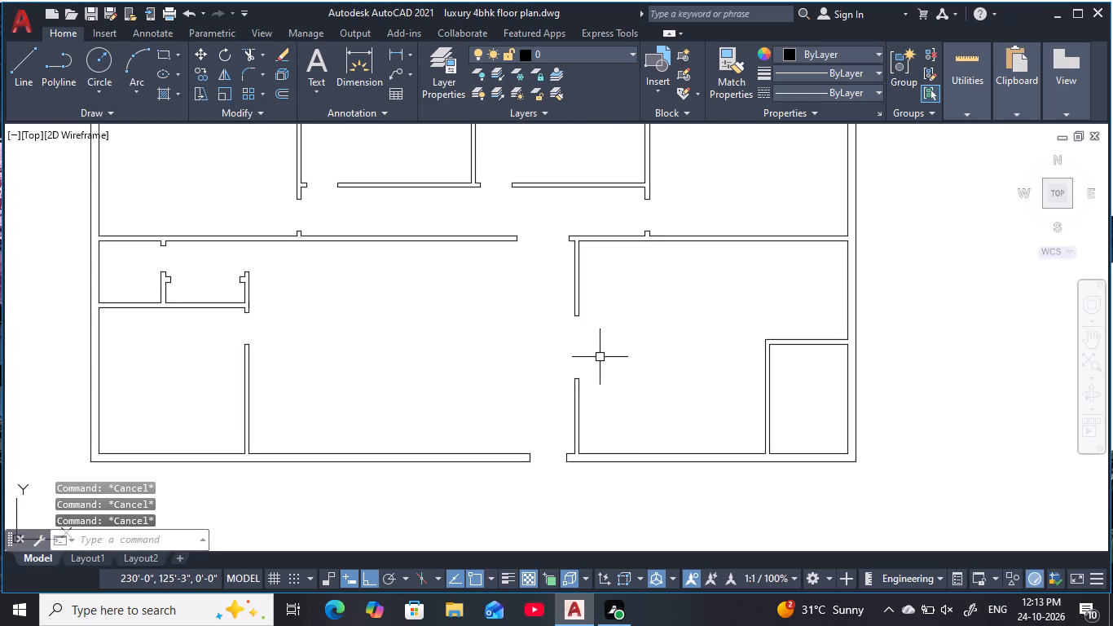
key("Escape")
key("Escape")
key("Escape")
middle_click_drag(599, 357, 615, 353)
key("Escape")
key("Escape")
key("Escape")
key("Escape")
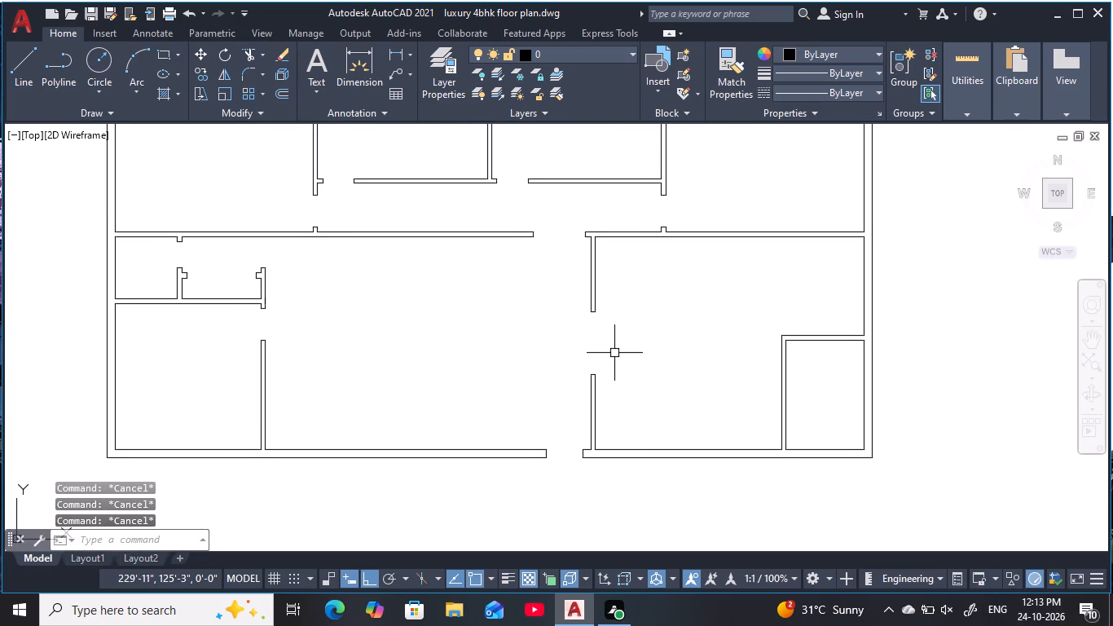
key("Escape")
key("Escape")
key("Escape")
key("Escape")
Offset the bottom wall's inner face line 6" upward inside the lower right room, beside the small corner room.
middle_click_drag(649, 354, 602, 346)
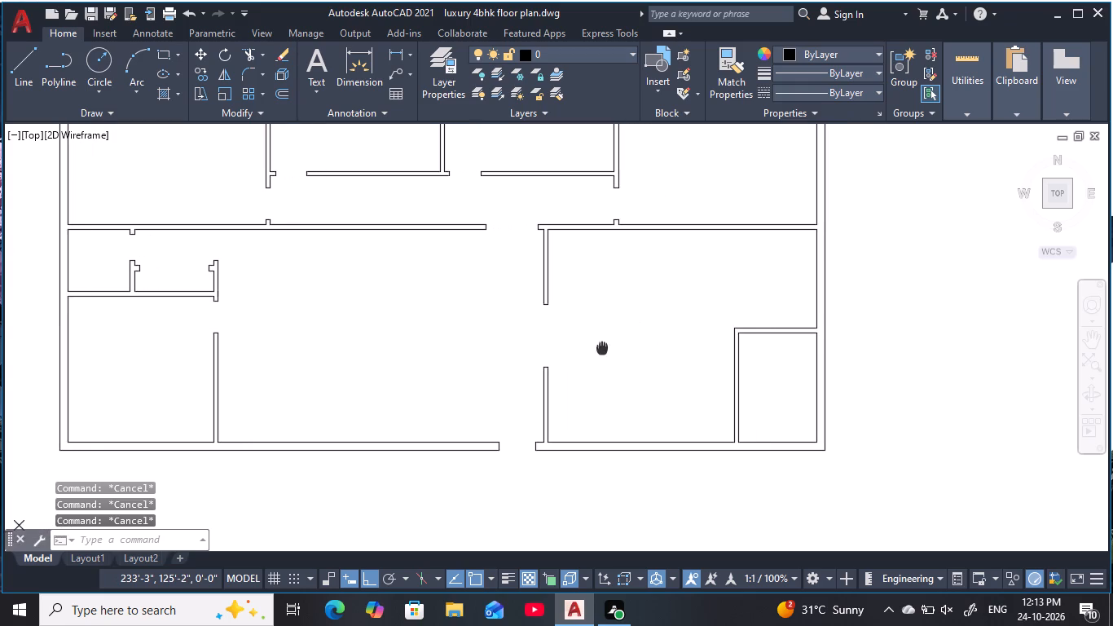
key("Escape")
key("Escape")
type("o")
key("space")
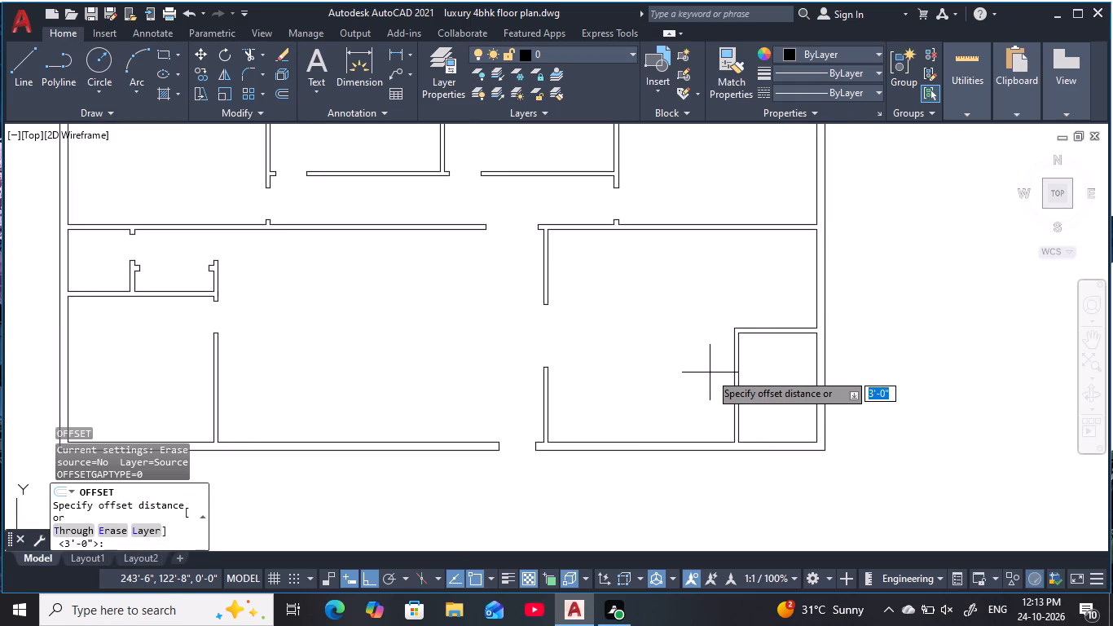
type("6")
key("space")
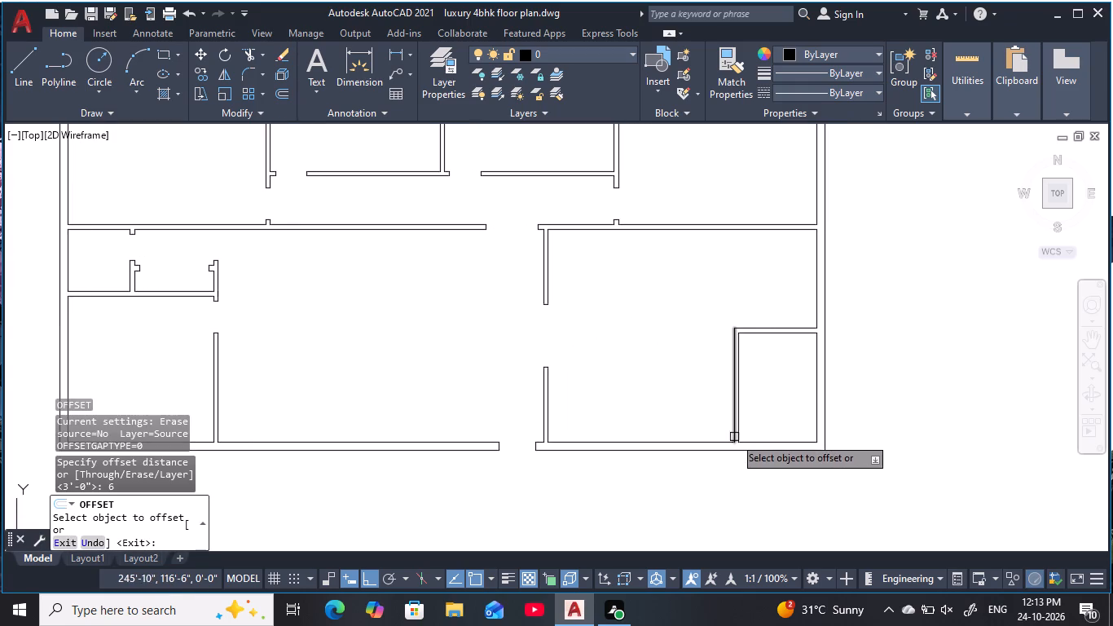
left_click(717, 439)
left_click(707, 373)
key("Escape")
key("Escape")
key("Escape")
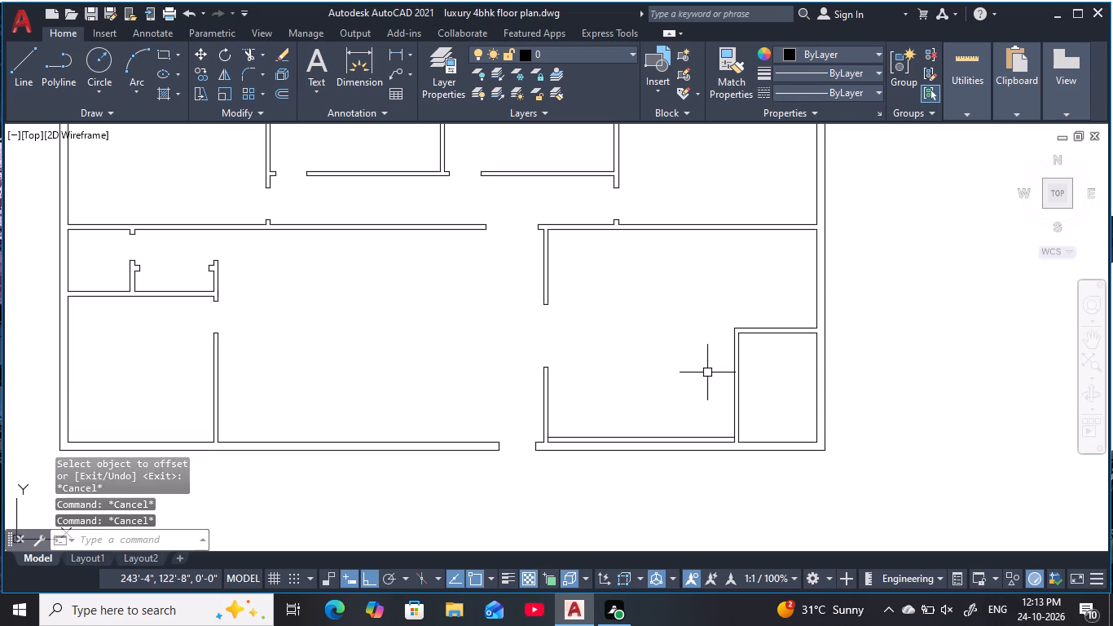
key("Escape")
key("Escape")
key("Escape")
key("Escape")
Offset the new line above the bottom wall 2'6" upward to mark the door width at the corner room.
type("o")
key("space")
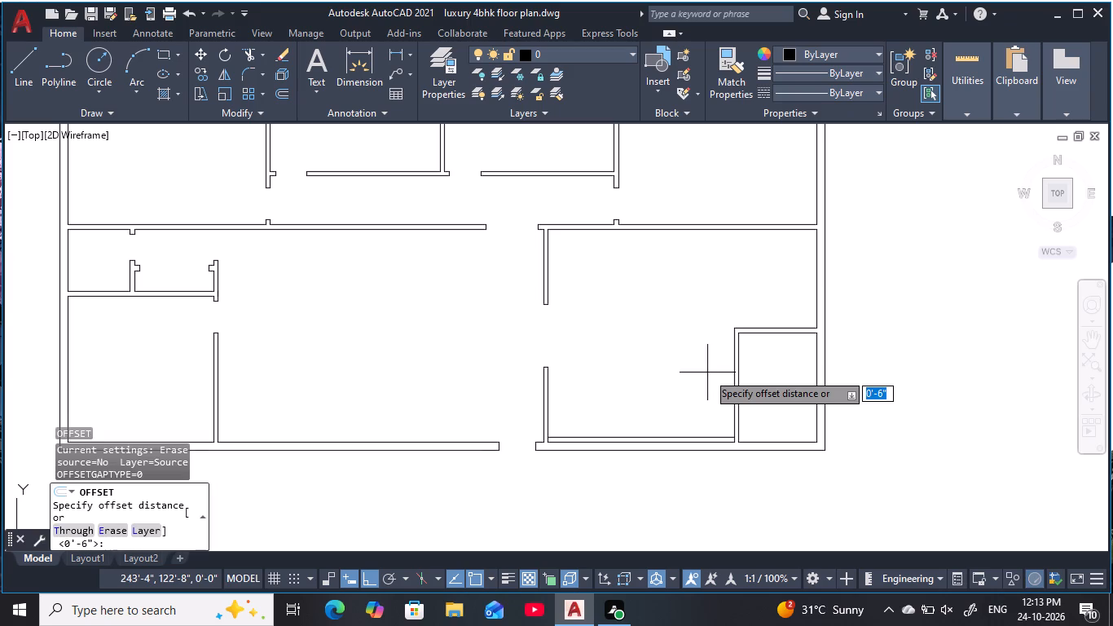
type("2'")
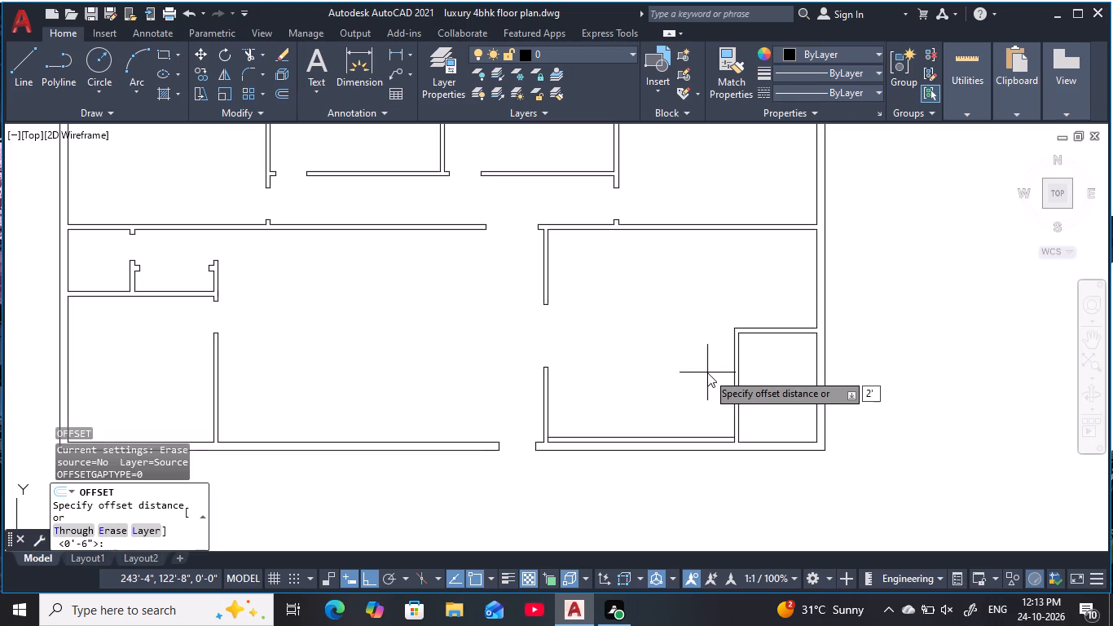
type("6")
key("space")
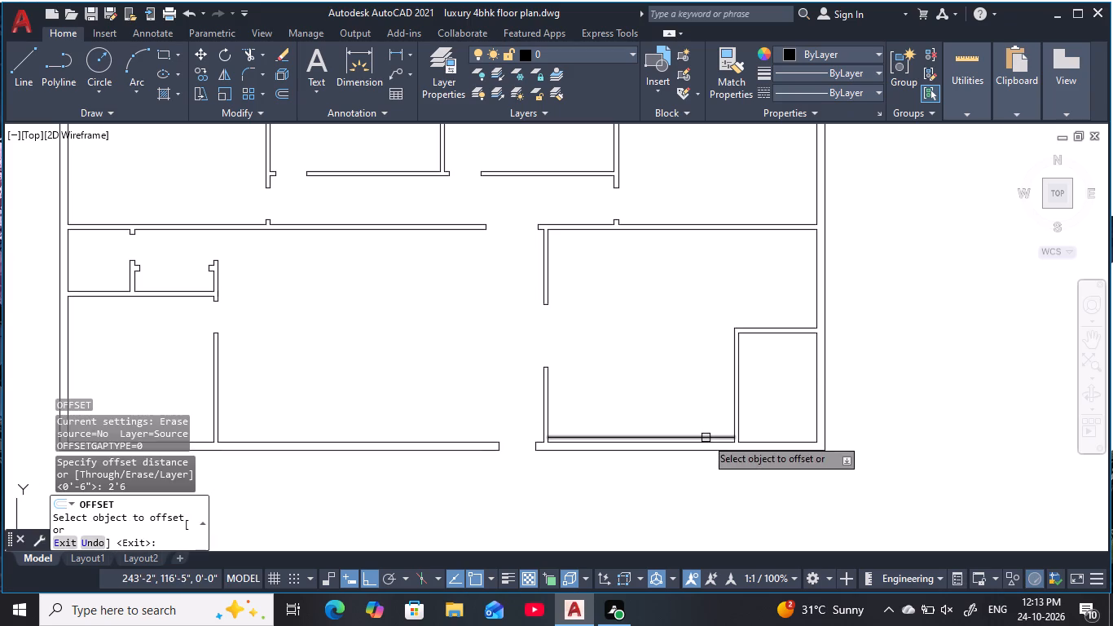
left_click(706, 438)
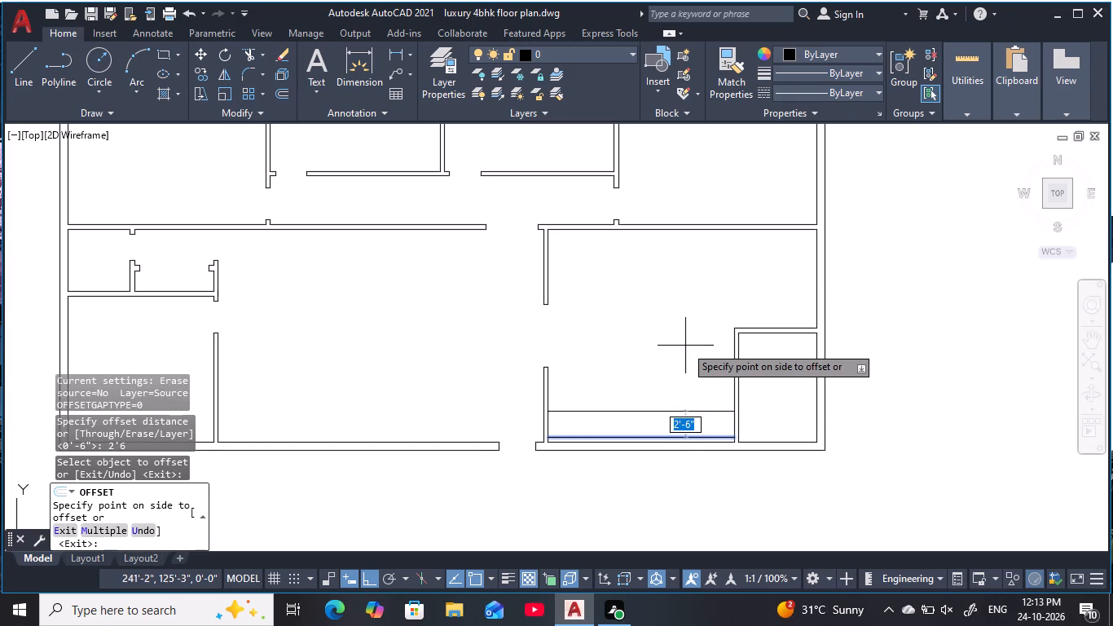
left_click(685, 346)
key("Escape")
key("Escape")
key("Escape")
key("Escape")
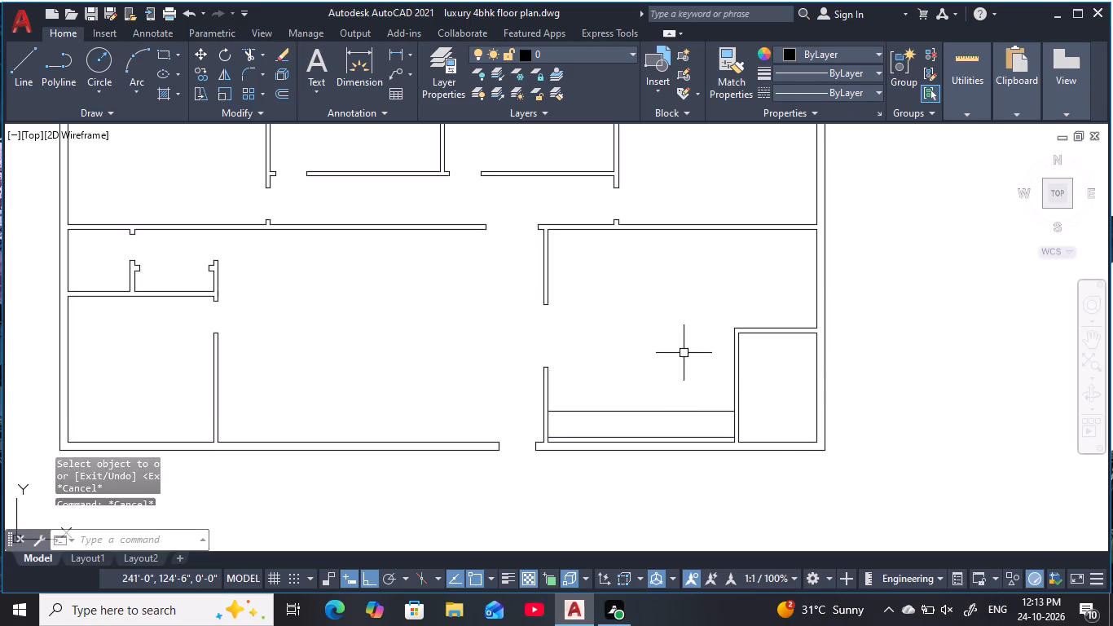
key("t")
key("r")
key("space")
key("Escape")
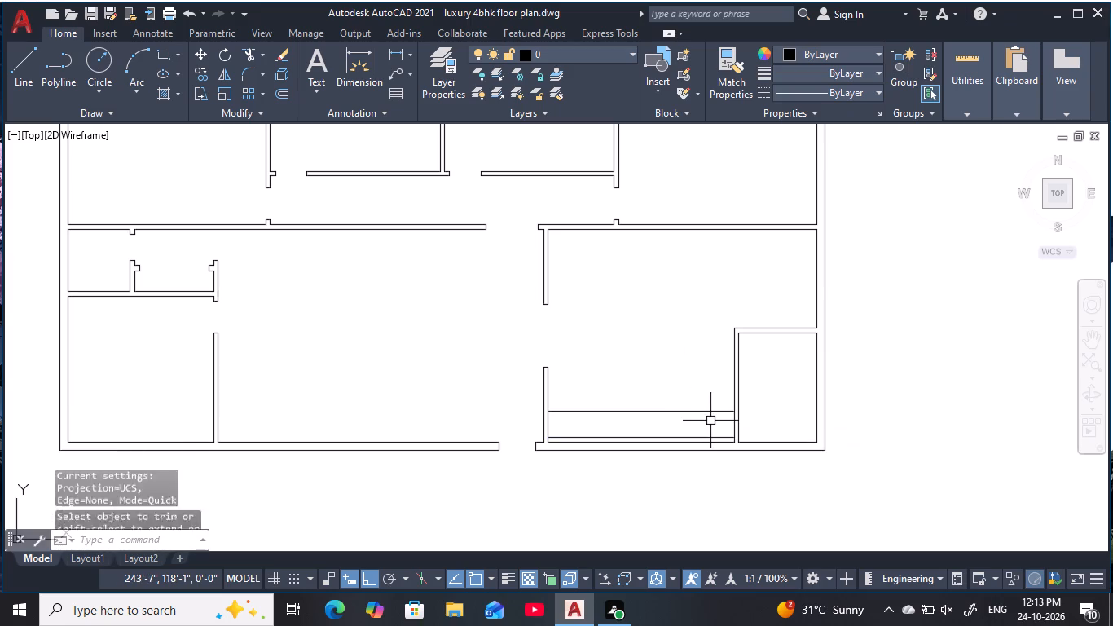
Extend the two horizontal guide lines across the small corner room's left wall to its inner face.
key("Escape")
key("Escape")
key("Escape")
type("ex")
key("space")
left_click(711, 409)
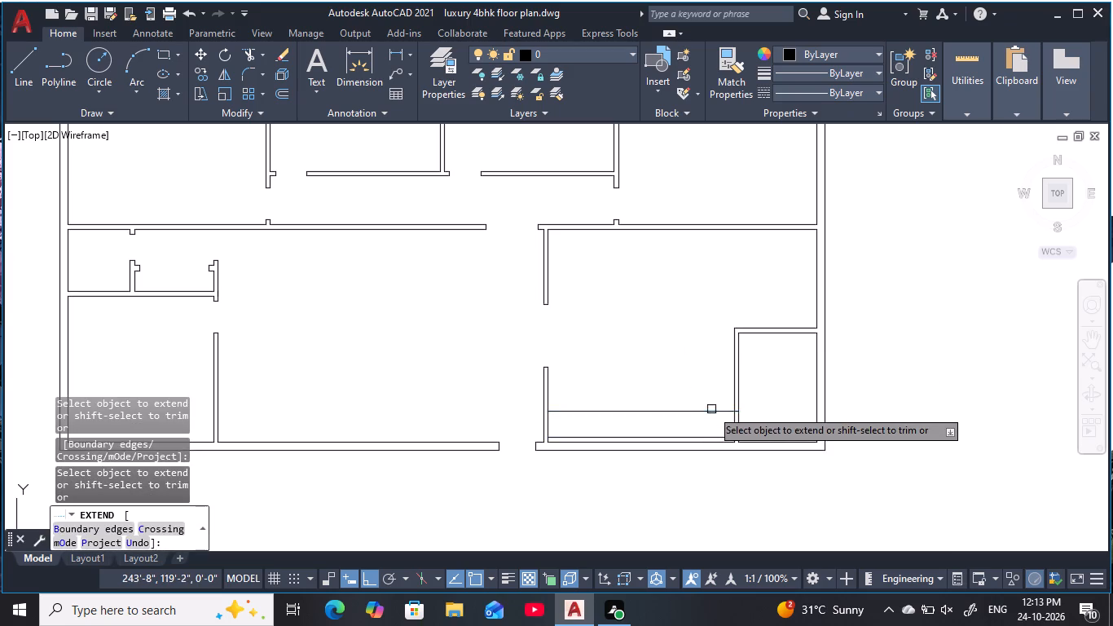
left_click(716, 437)
key("Escape")
key("Escape")
key("Escape")
key("Escape")
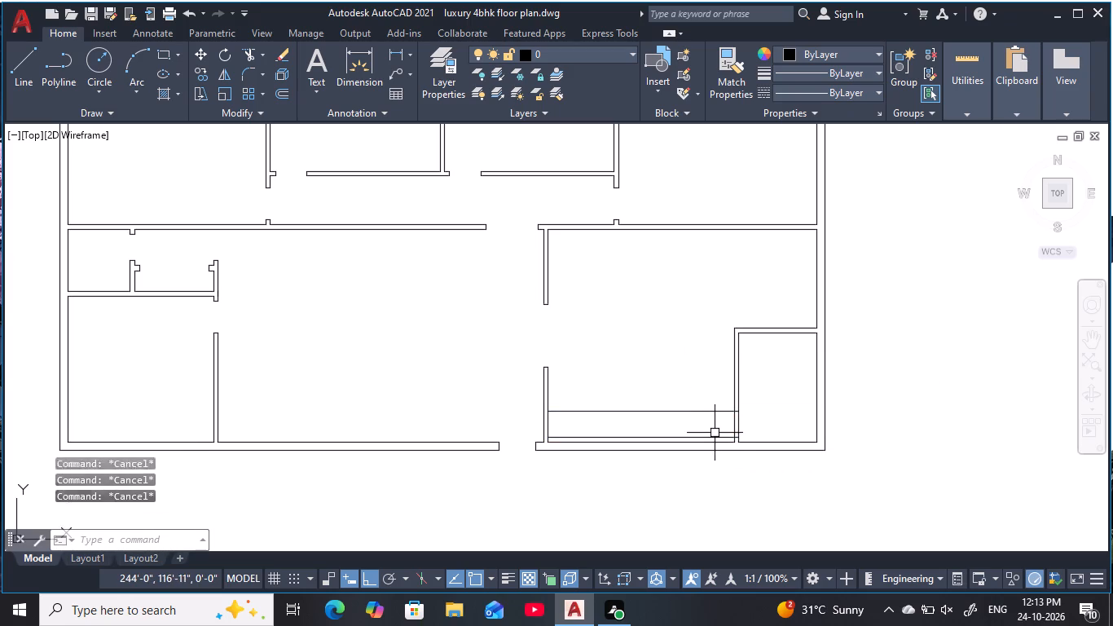
Trim both faces of the small corner room's left wall between the two guide lines to cut the door opening.
key("t")
type("r")
key("space")
scroll(730, 423, "up", 2)
left_click(778, 430)
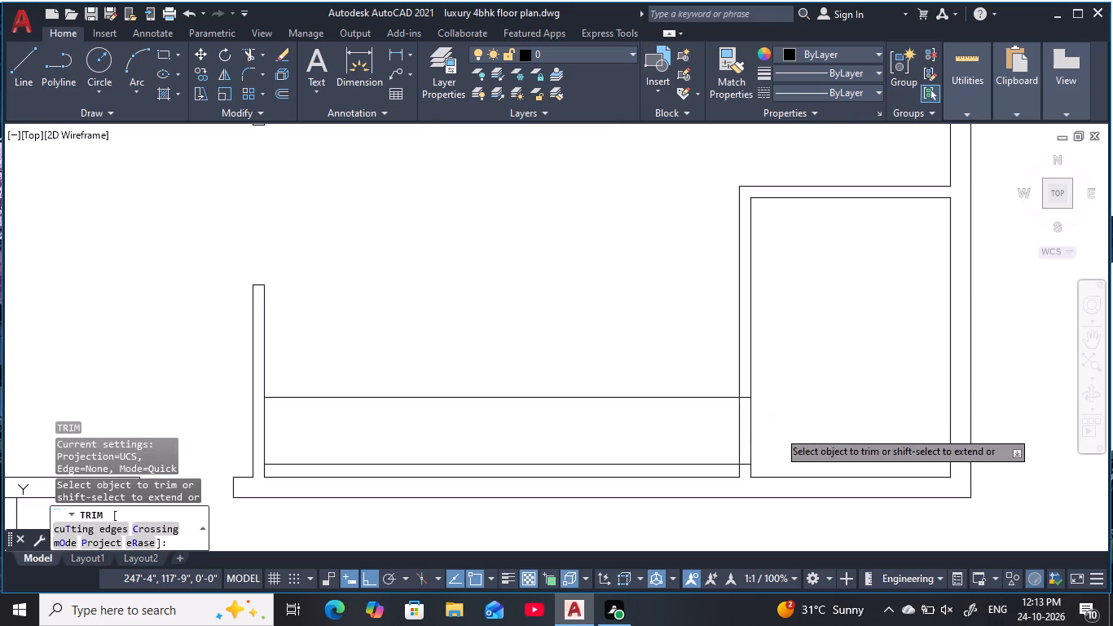
left_click(714, 429)
Remove the two leftover guide lines beside the corner room's new door opening with Trim.
left_click(708, 419)
left_click(698, 380)
left_click(694, 464)
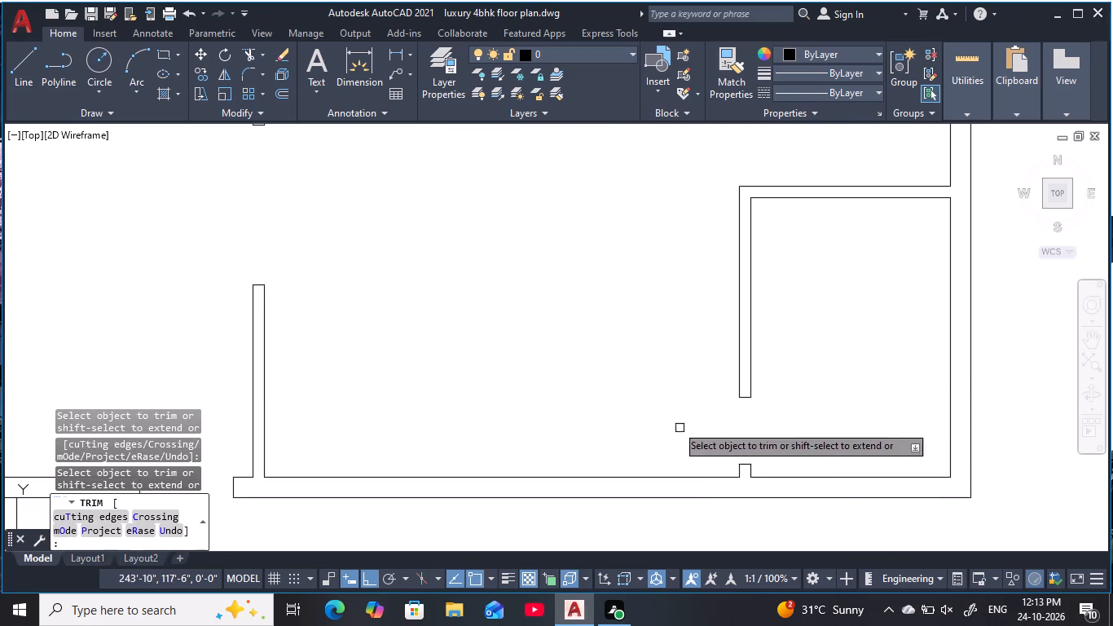
scroll(635, 390, "down", 2)
middle_click_drag(673, 423, 685, 434)
key("Escape")
key("Escape")
key("Escape")
key("Escape")
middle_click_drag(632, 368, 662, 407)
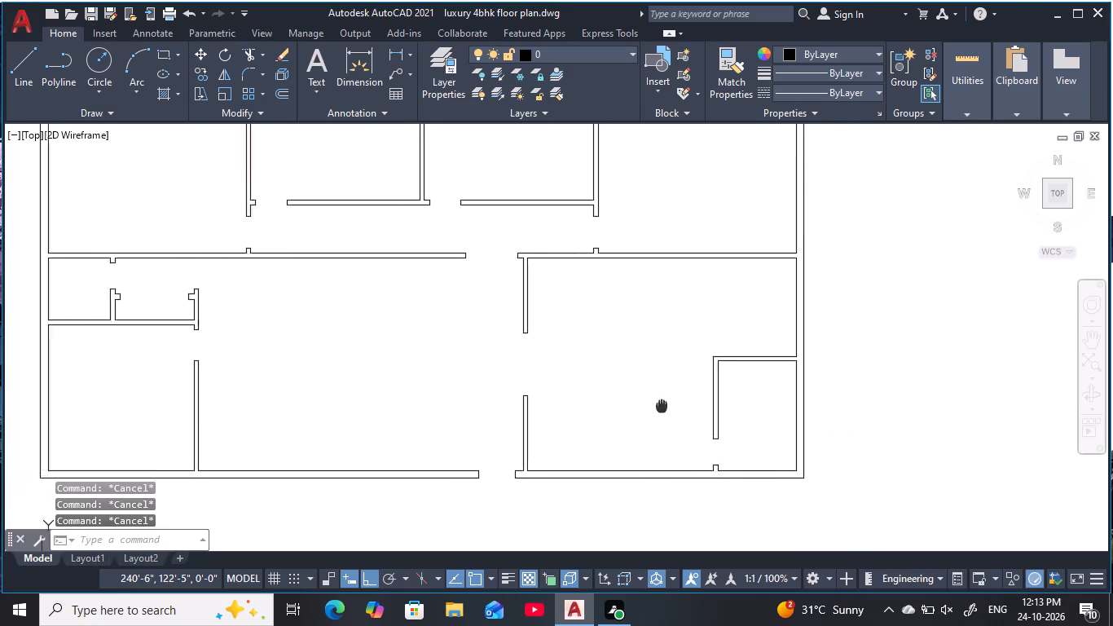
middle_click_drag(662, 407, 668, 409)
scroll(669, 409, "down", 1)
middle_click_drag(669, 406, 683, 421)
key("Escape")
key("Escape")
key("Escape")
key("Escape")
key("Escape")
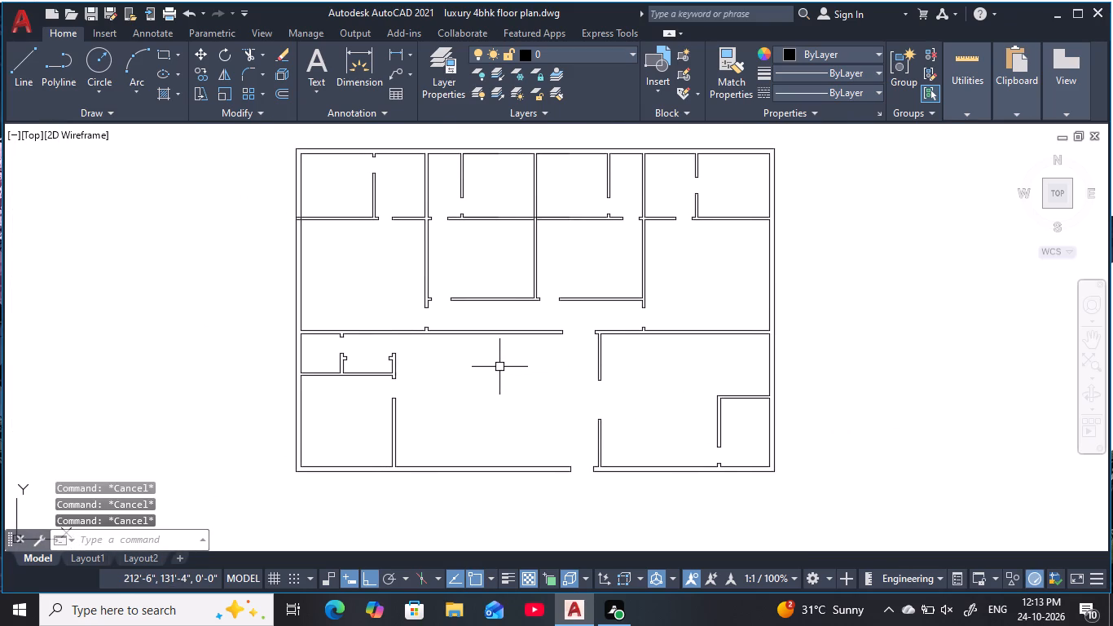
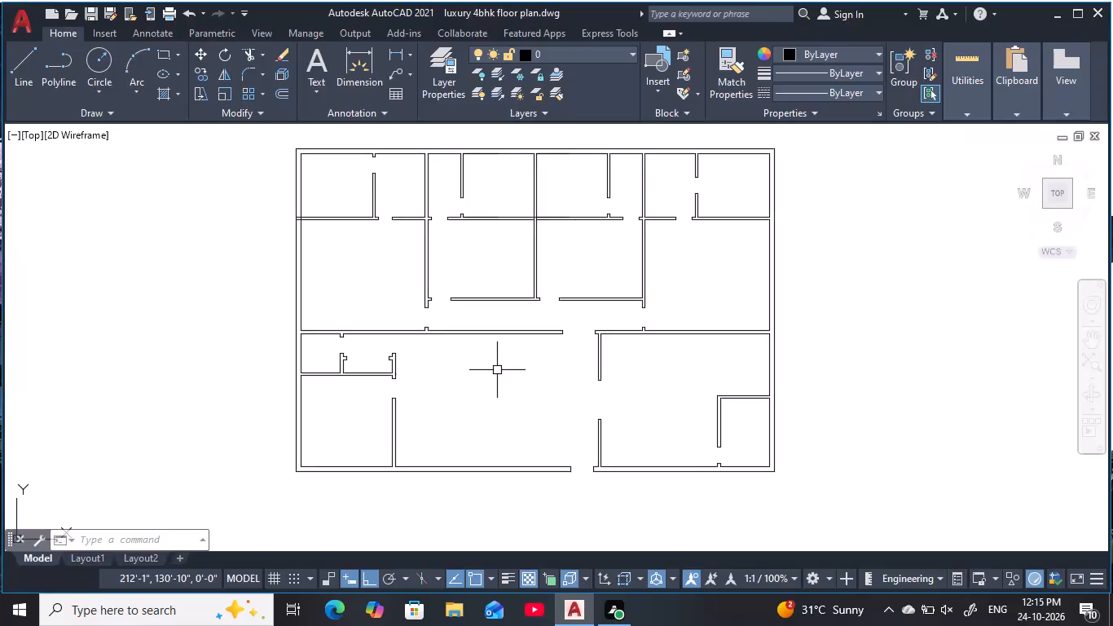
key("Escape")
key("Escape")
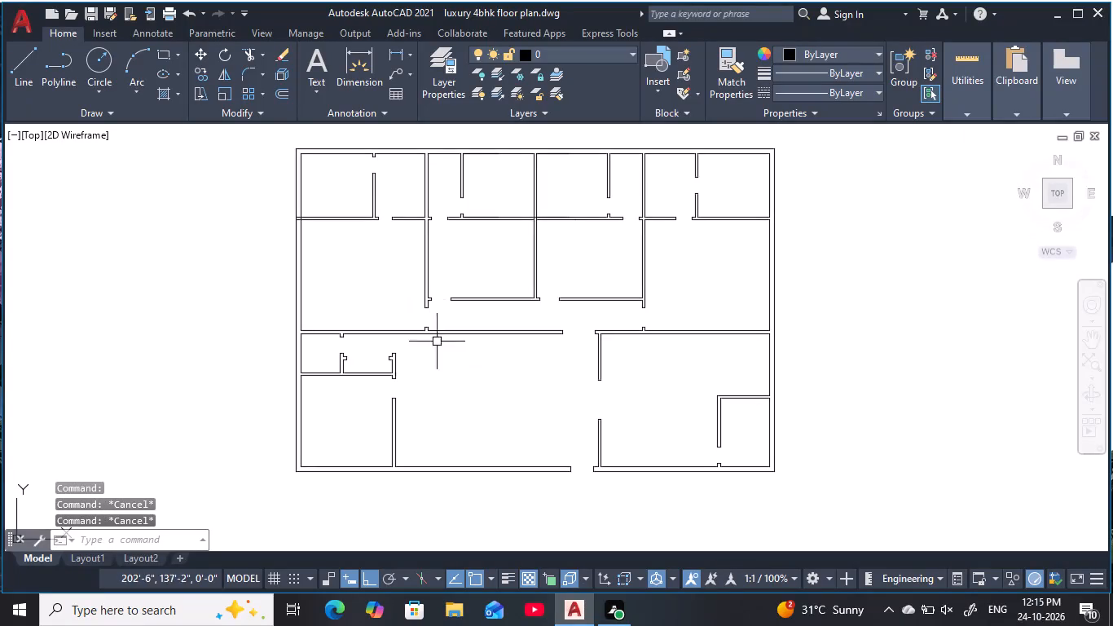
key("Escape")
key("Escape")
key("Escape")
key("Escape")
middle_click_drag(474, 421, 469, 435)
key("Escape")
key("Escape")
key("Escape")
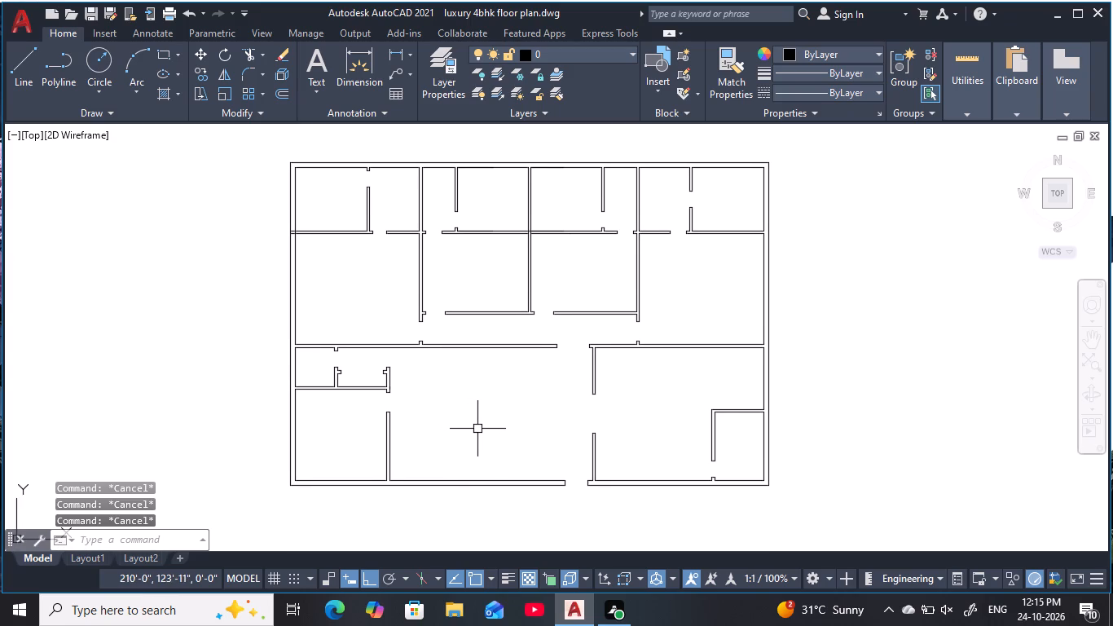
Draw a circle with a 3' radius in the empty space to the right of the floor plan.
key("Escape")
type("c")
key("space")
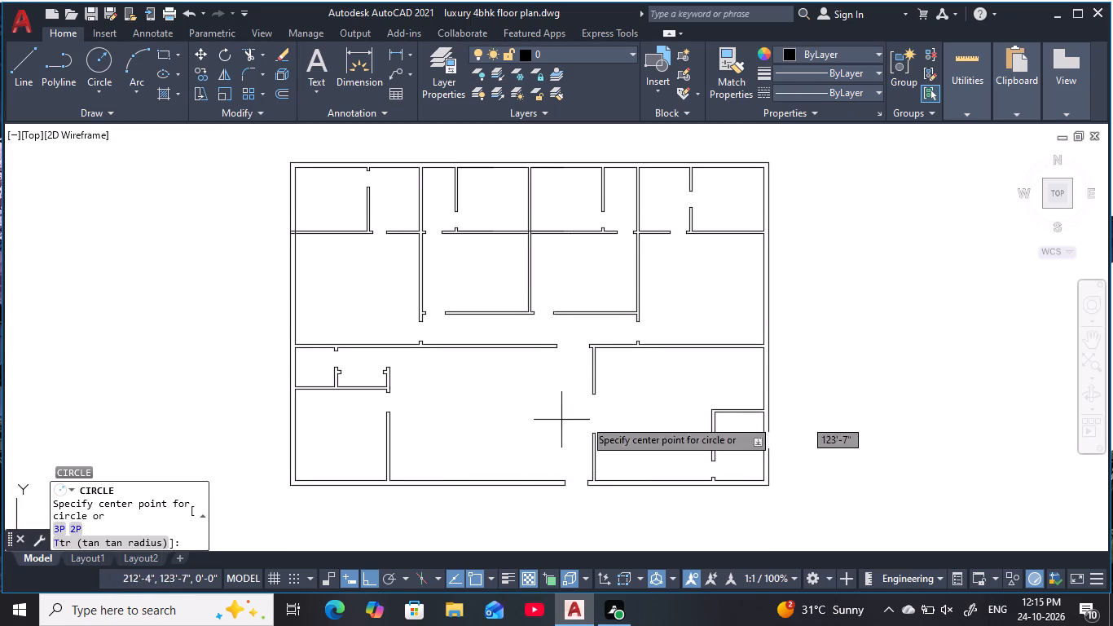
middle_click_drag(803, 399, 640, 399)
left_click(704, 318)
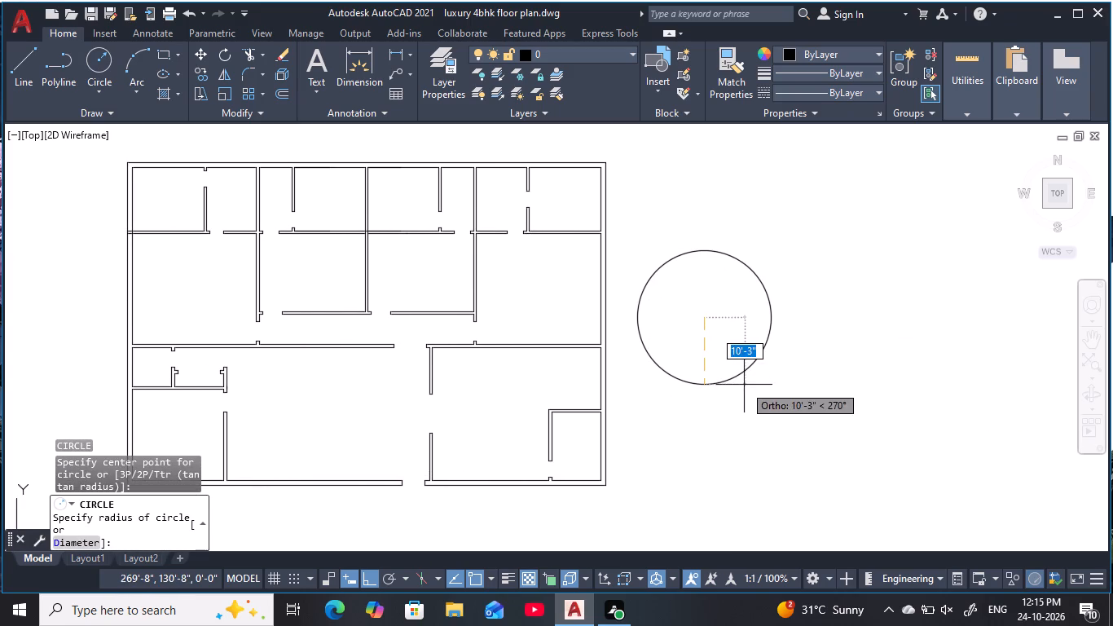
key("3")
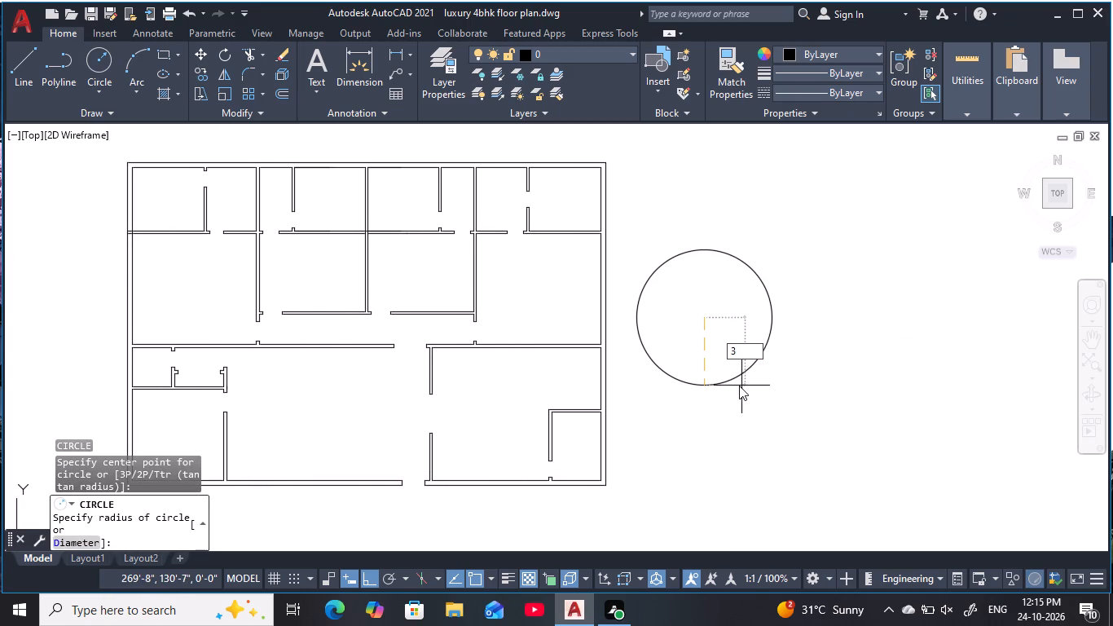
key("apostrophe")
key("space")
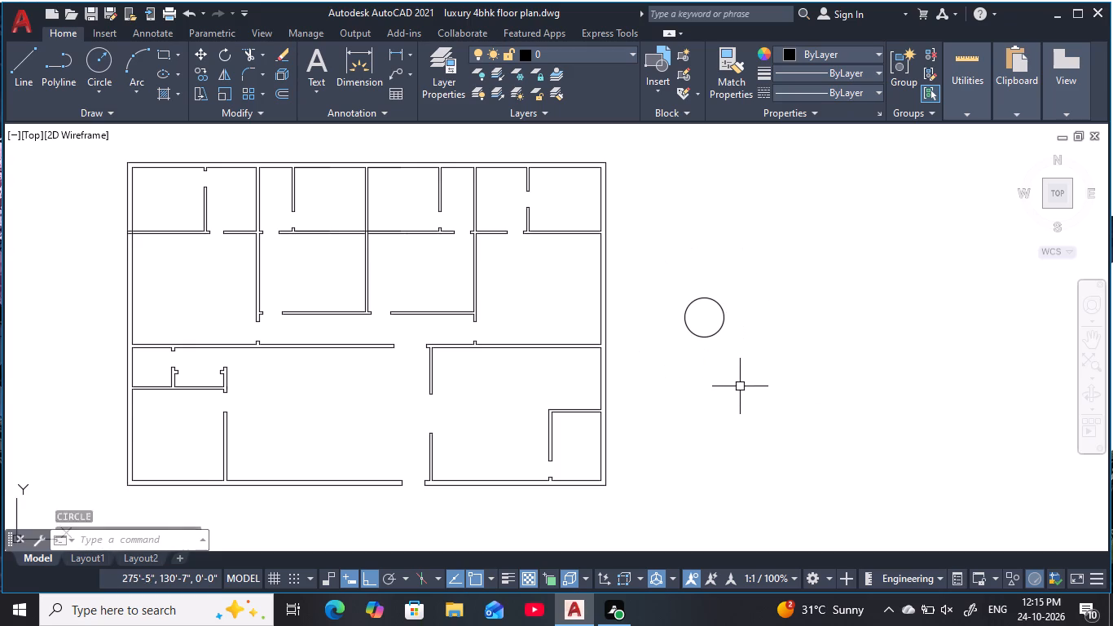
key("Escape")
key("Escape")
key("Escape")
key("Escape")
Draw connected lines from the circle's top quadrant to its centre and on to its right quadrant.
type("kl")
key("space")
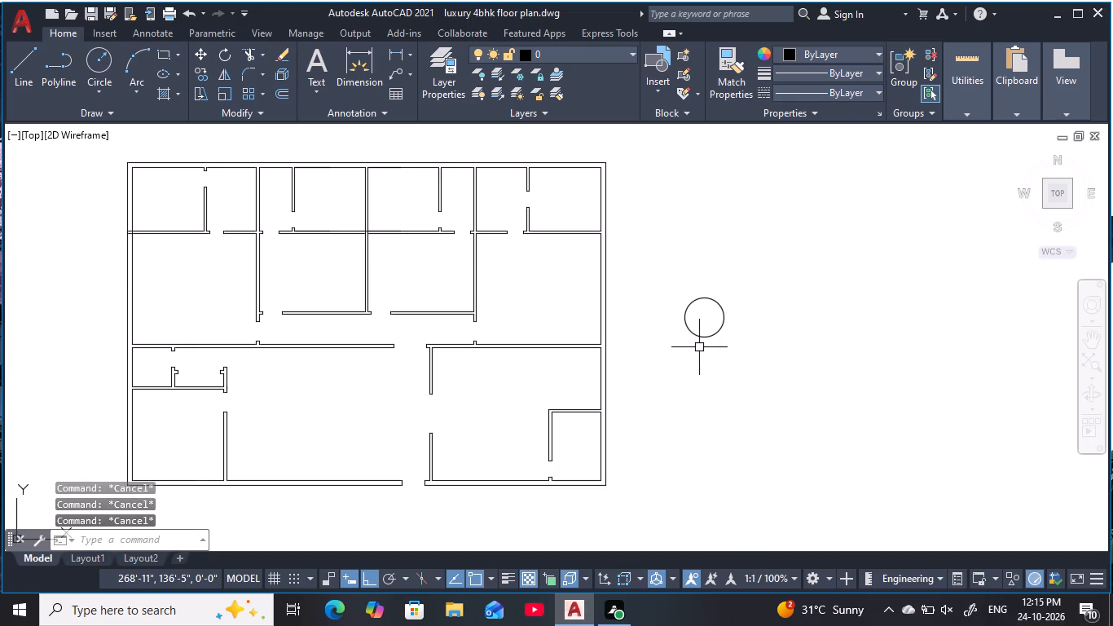
scroll(704, 300, "up", 3)
key("Escape")
key("Escape")
key("Escape")
key("l")
key("space")
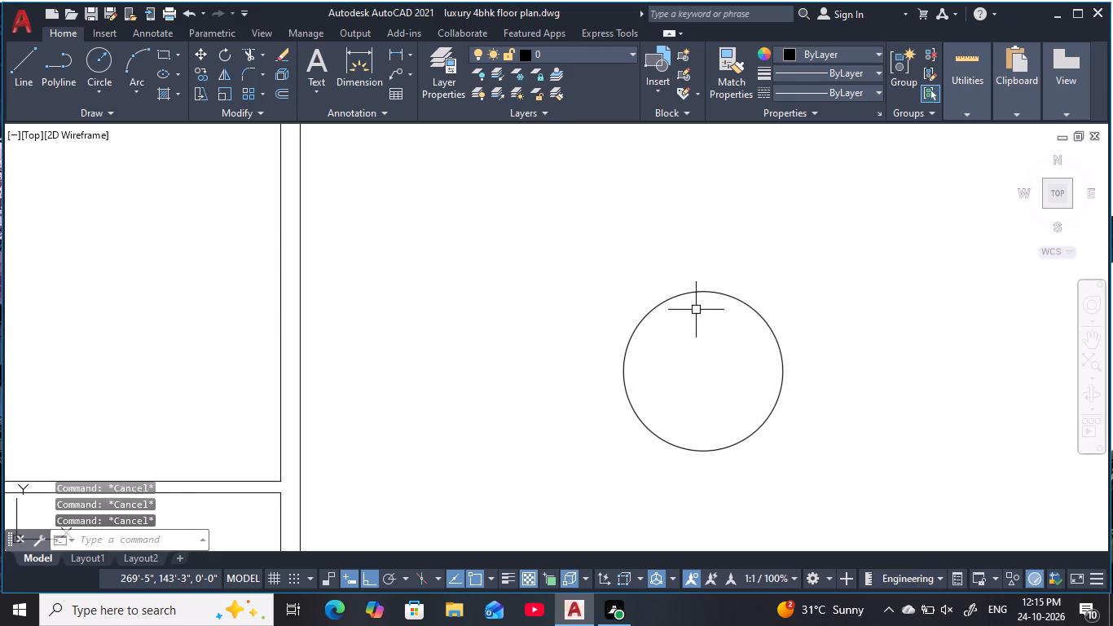
left_click(706, 291)
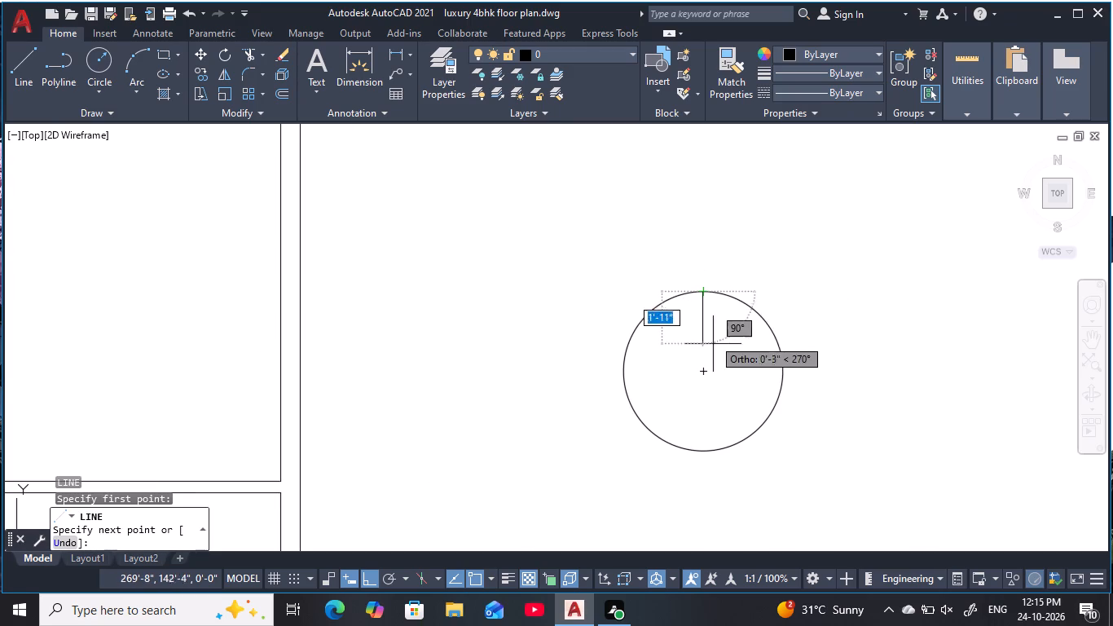
left_click(706, 371)
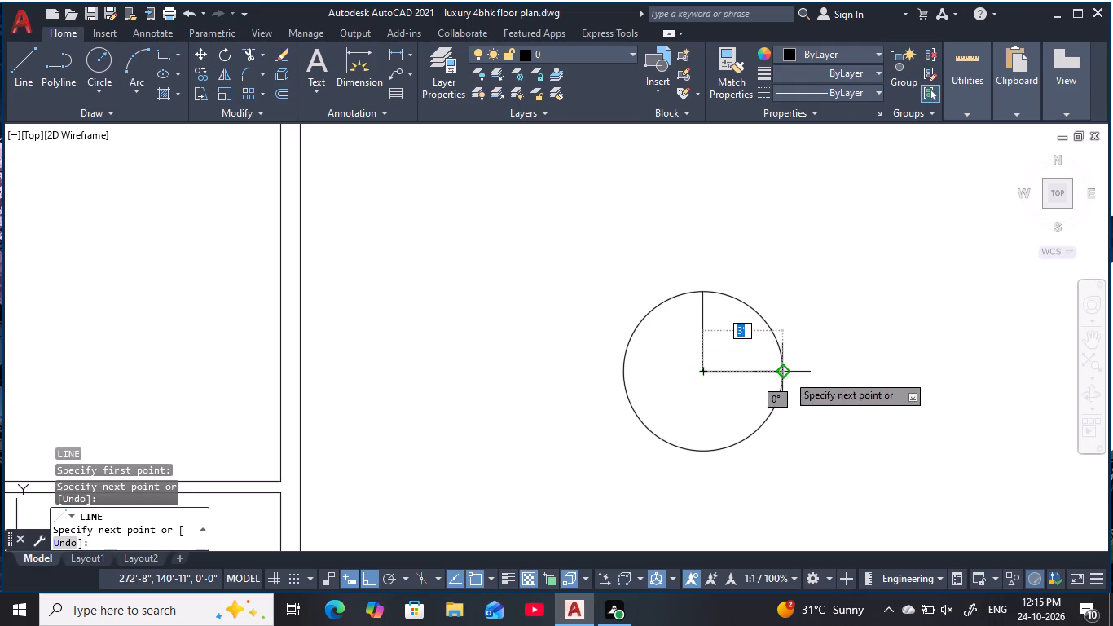
left_click(787, 374)
key("Escape")
key("Escape")
key("Escape")
key("Escape")
Offset the vertical radius line 2" to the right to form the door leaf.
key("o")
key("space")
key("3")
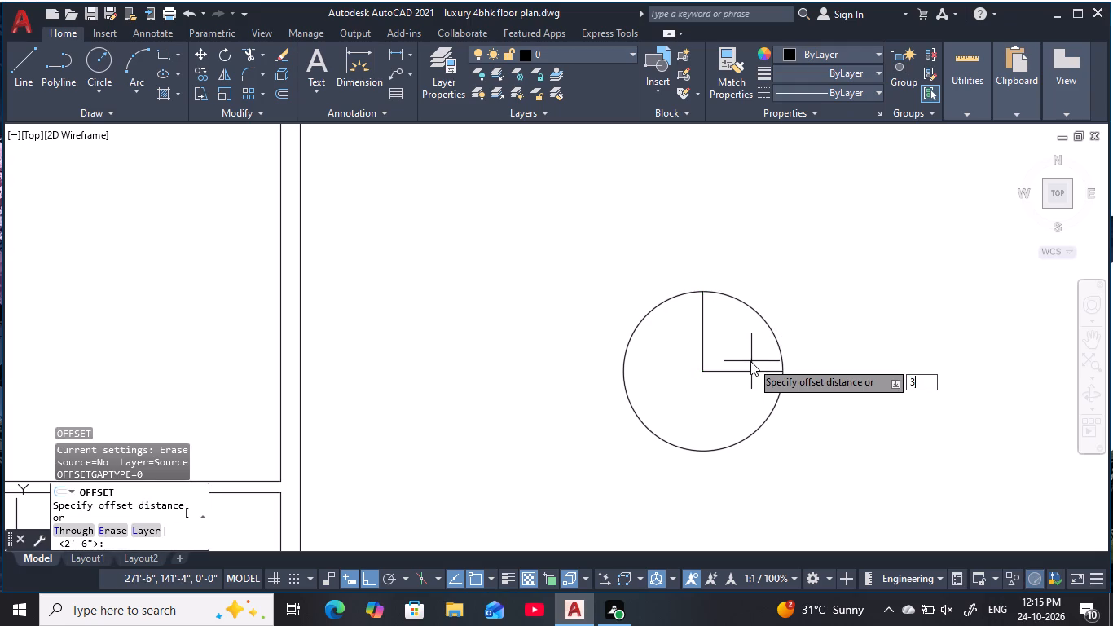
key("BackSpace")
key("2")
key("space")
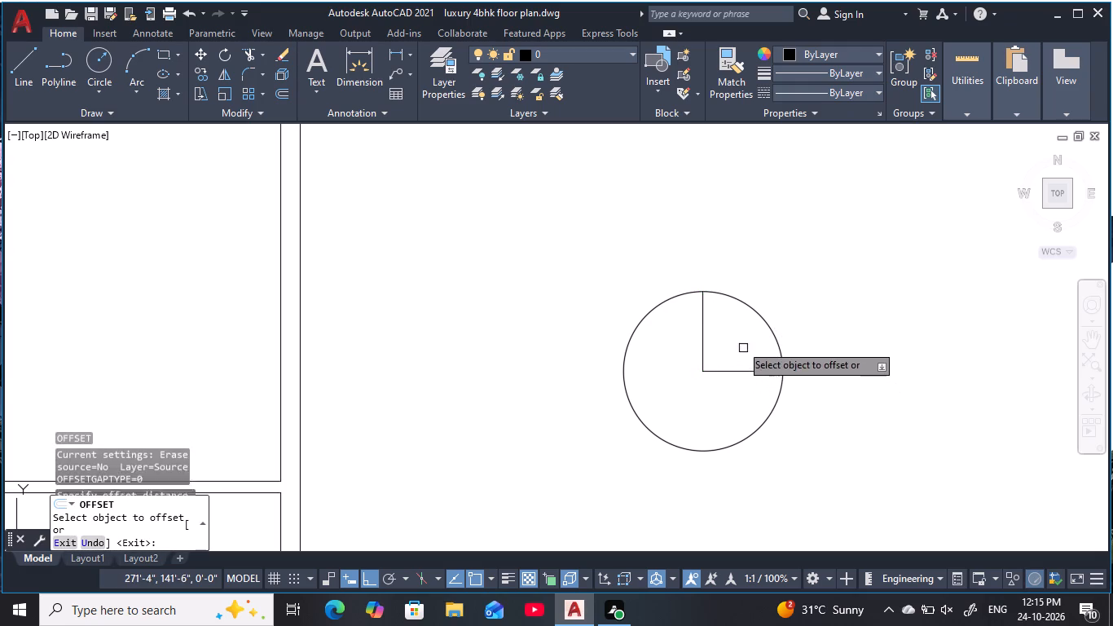
left_click(702, 337)
left_click(753, 337)
key("Escape")
key("Escape")
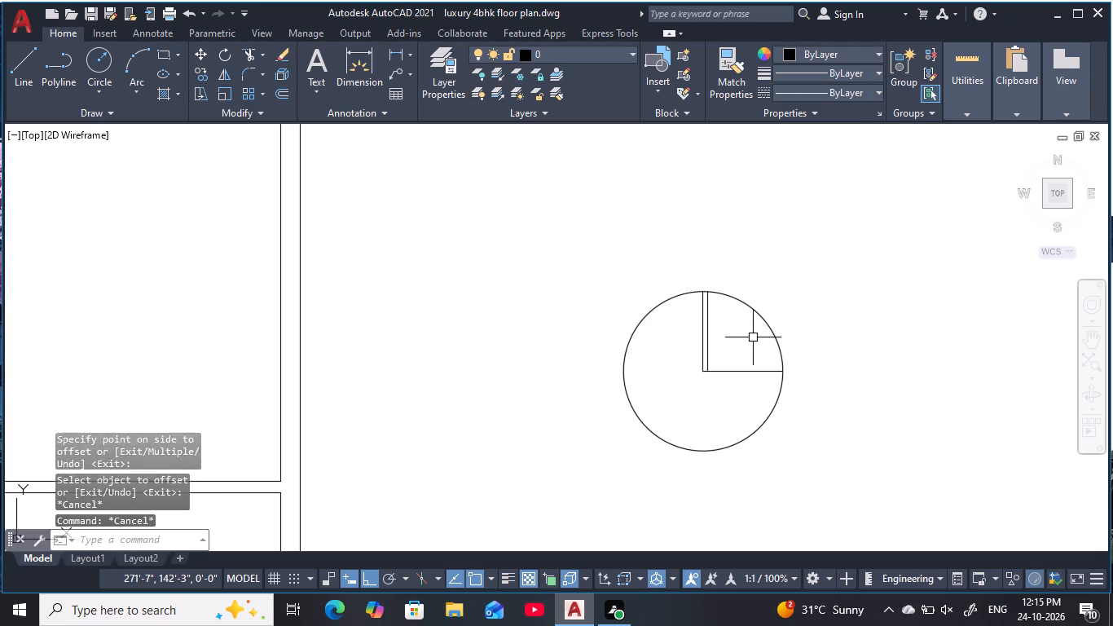
key("Escape")
key("Escape")
Trim the circle to its upper-right quarter arc and trim away the horizontal radius line beyond the door leaf.
type("tr")
key("space")
left_click(642, 282)
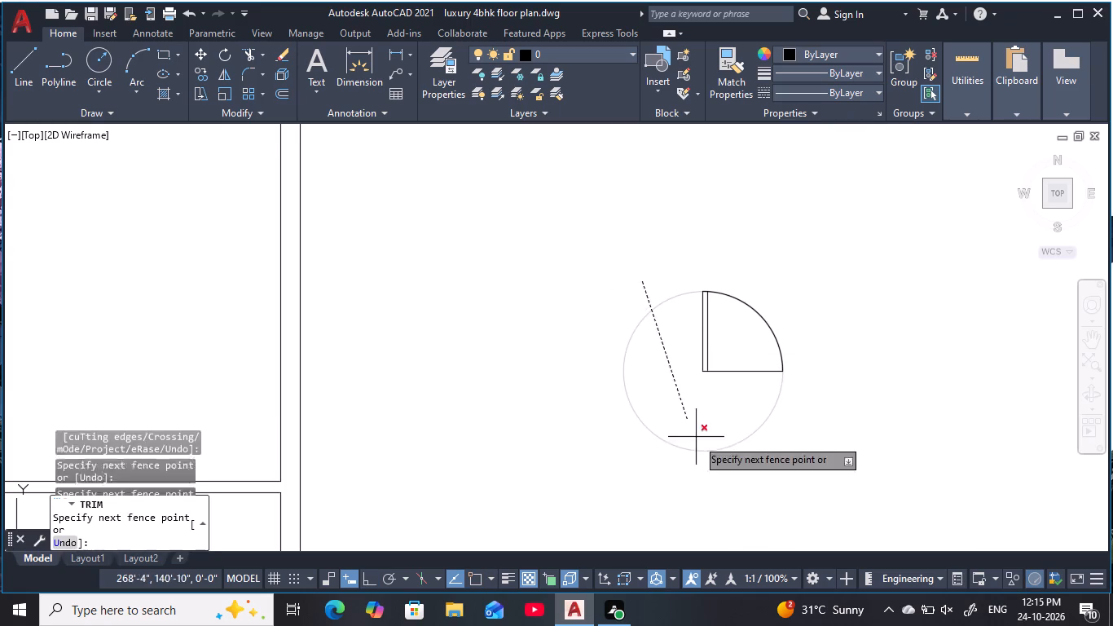
left_click(721, 480)
left_click_drag(737, 444, 737, 436)
left_click(722, 364)
key("Escape")
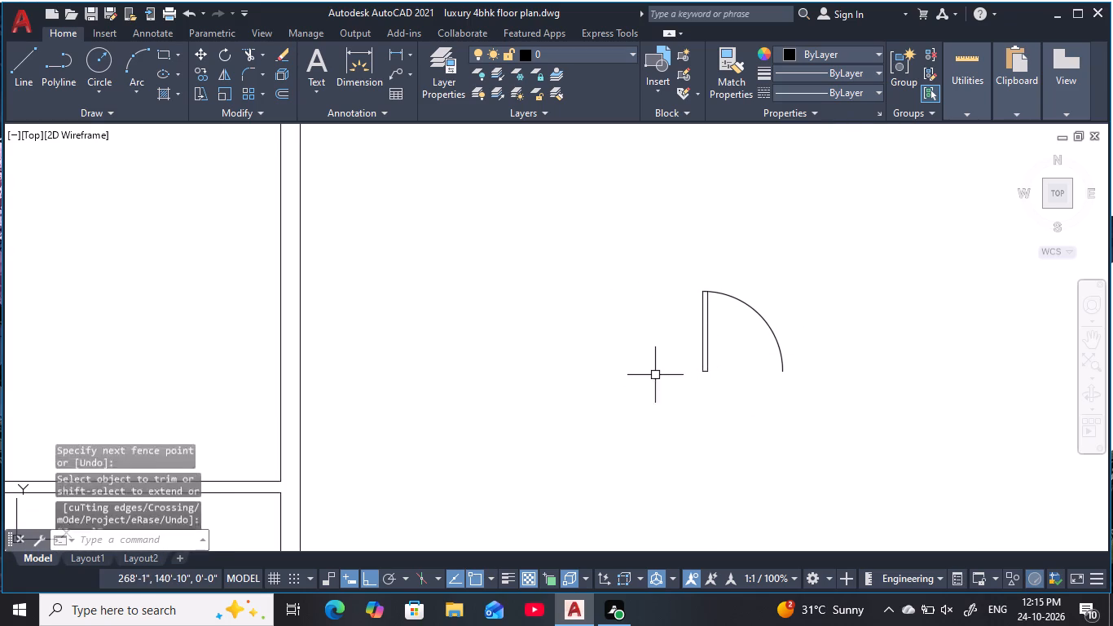
key("Escape")
key("Escape")
key("Escape")
key("Escape")
key("Escape")
key("Escape")
key("Escape")
key("Escape")
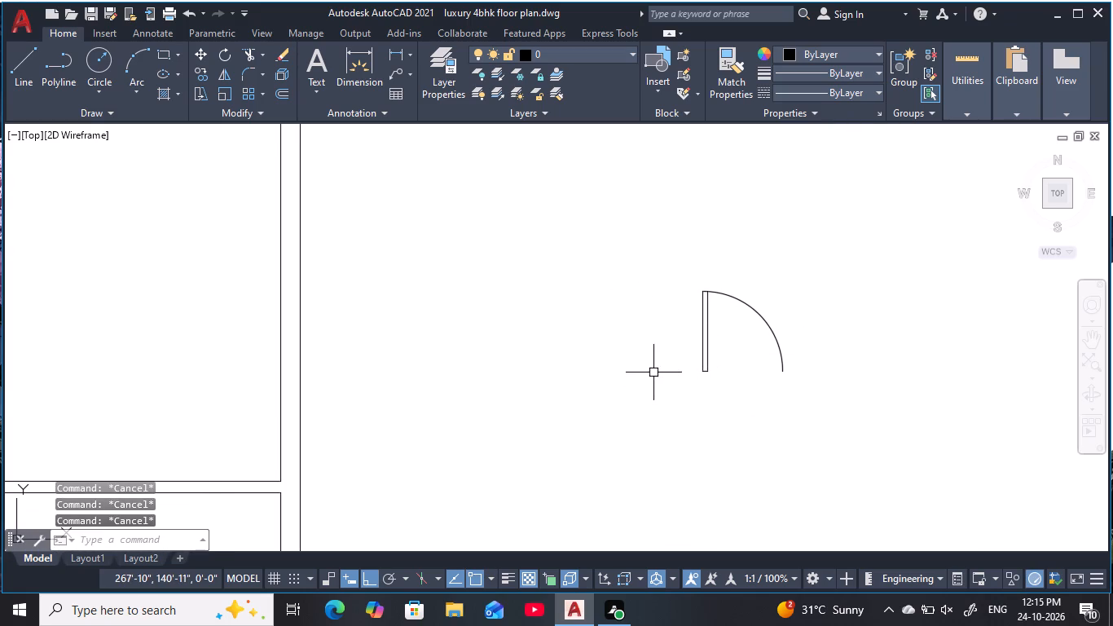
Mirror the door symbol about a vertical axis to its left, keeping the original.
type("mi")
key("space")
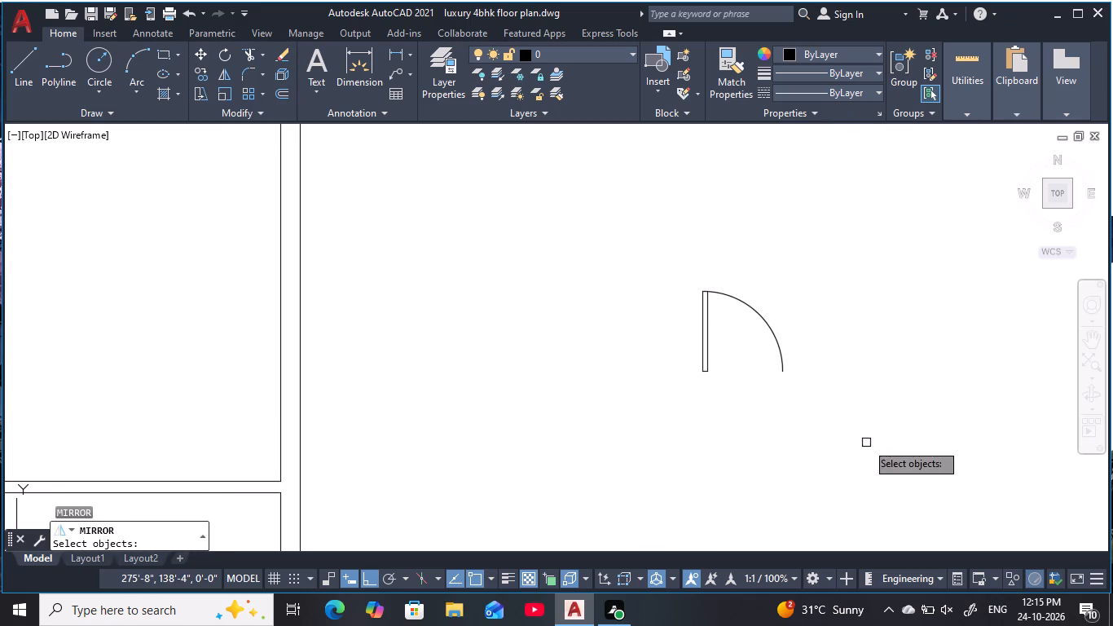
left_click(867, 443)
left_click(636, 262)
key("space")
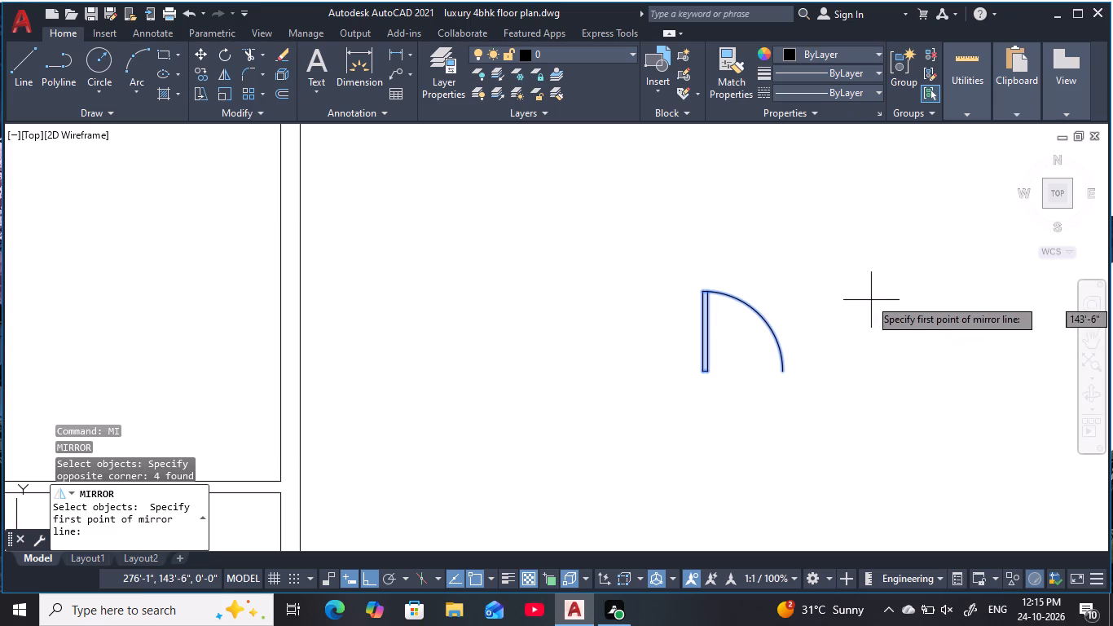
left_click(640, 272)
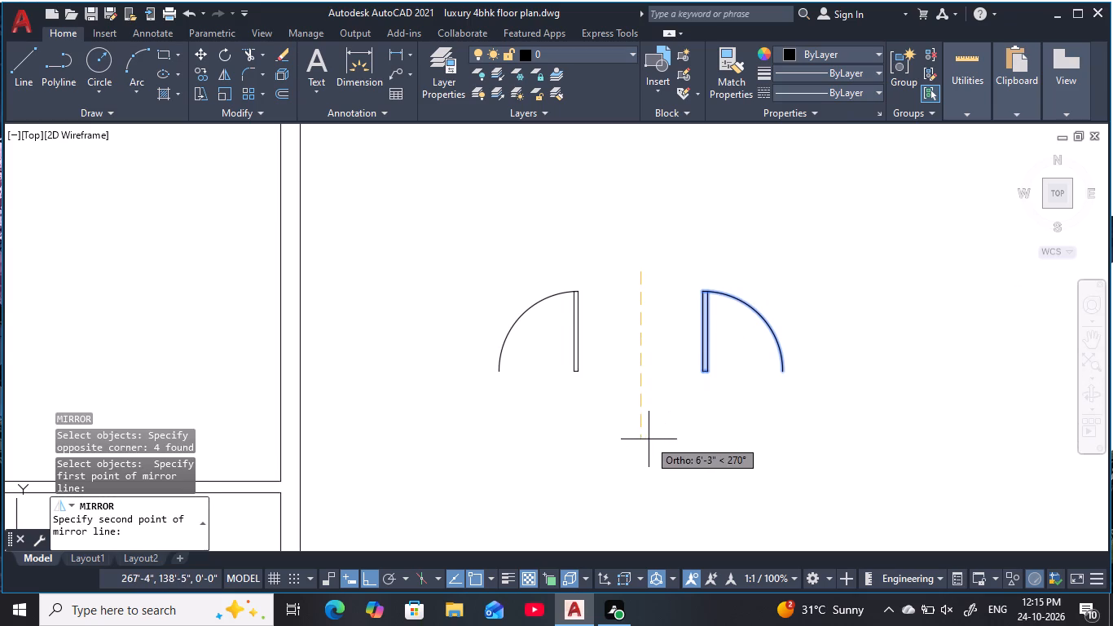
left_click(649, 439)
key("space")
Mirror both door symbols about a horizontal axis below them, keeping the originals.
left_click(857, 465)
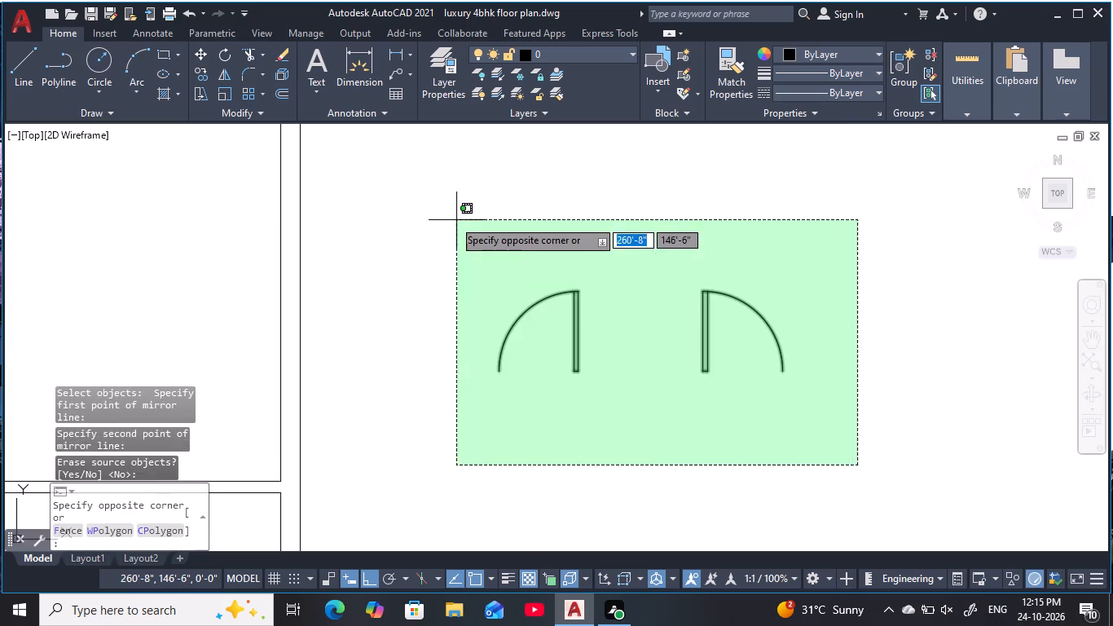
left_click(444, 217)
key("space")
left_click(523, 427)
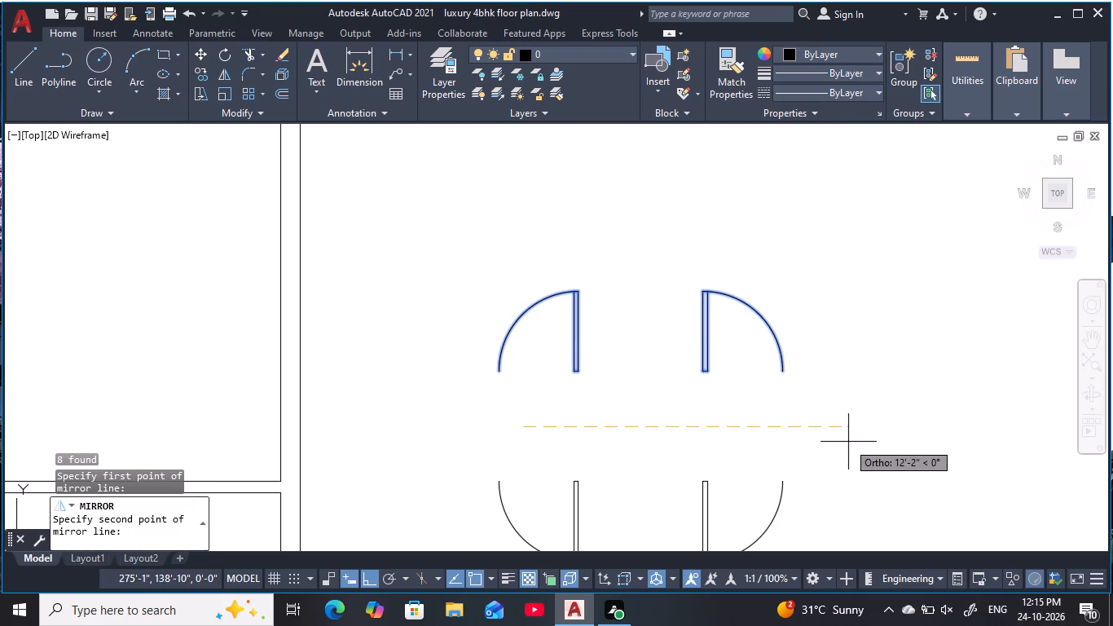
left_click(849, 442)
left_click_drag(874, 497, 849, 442)
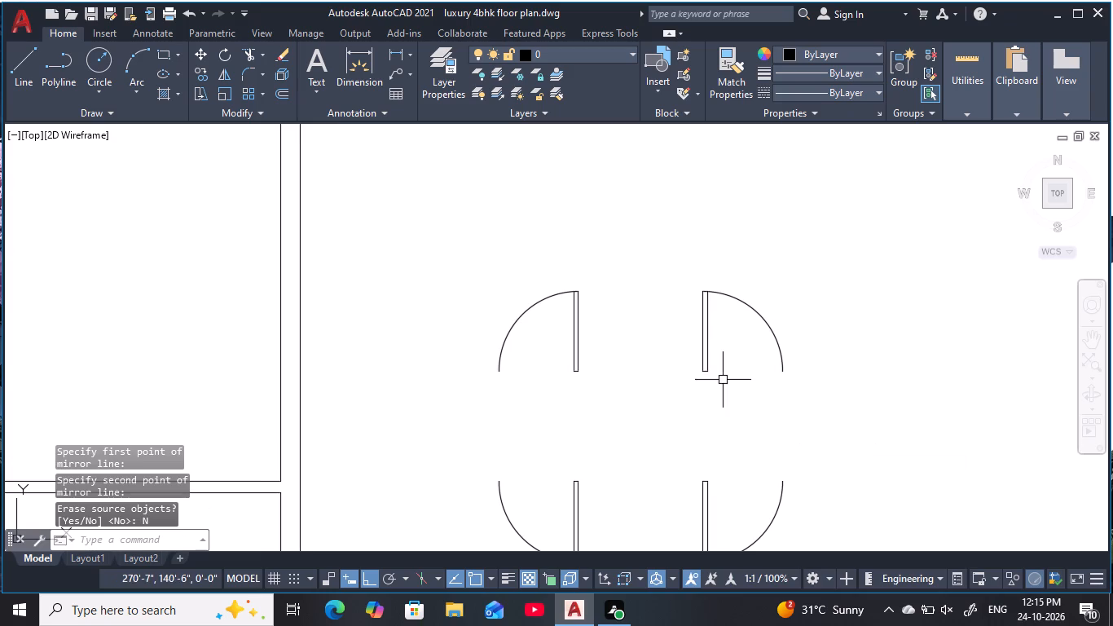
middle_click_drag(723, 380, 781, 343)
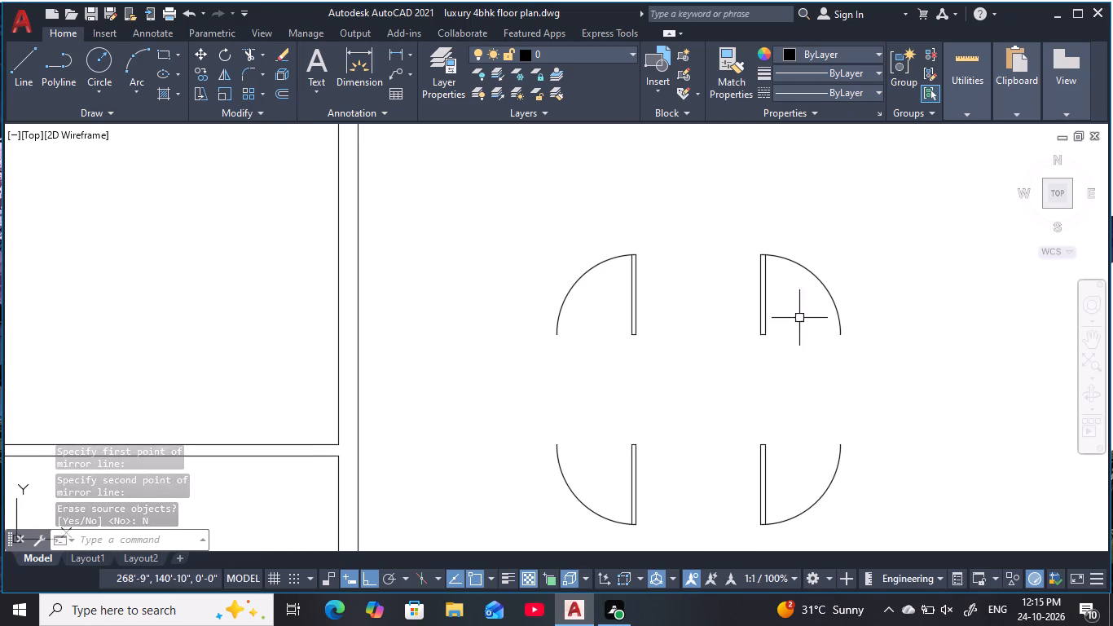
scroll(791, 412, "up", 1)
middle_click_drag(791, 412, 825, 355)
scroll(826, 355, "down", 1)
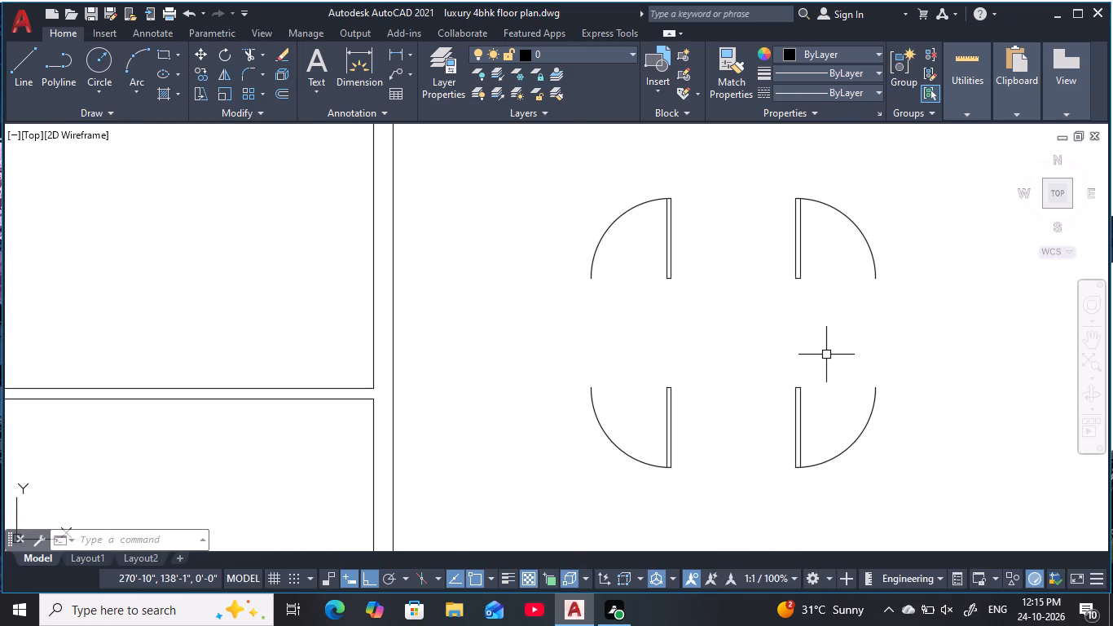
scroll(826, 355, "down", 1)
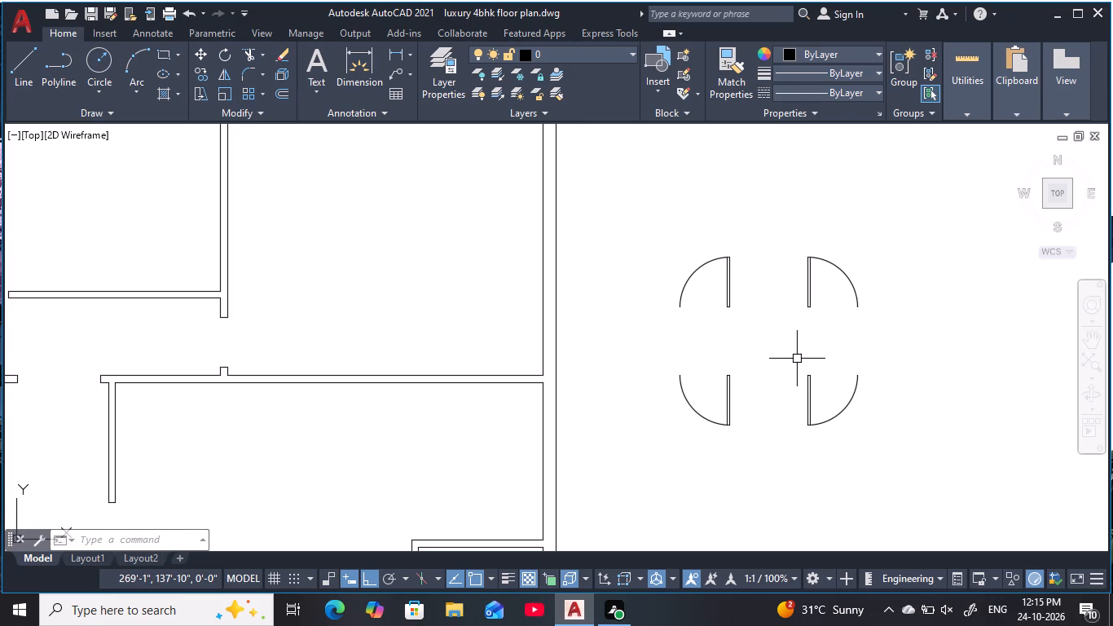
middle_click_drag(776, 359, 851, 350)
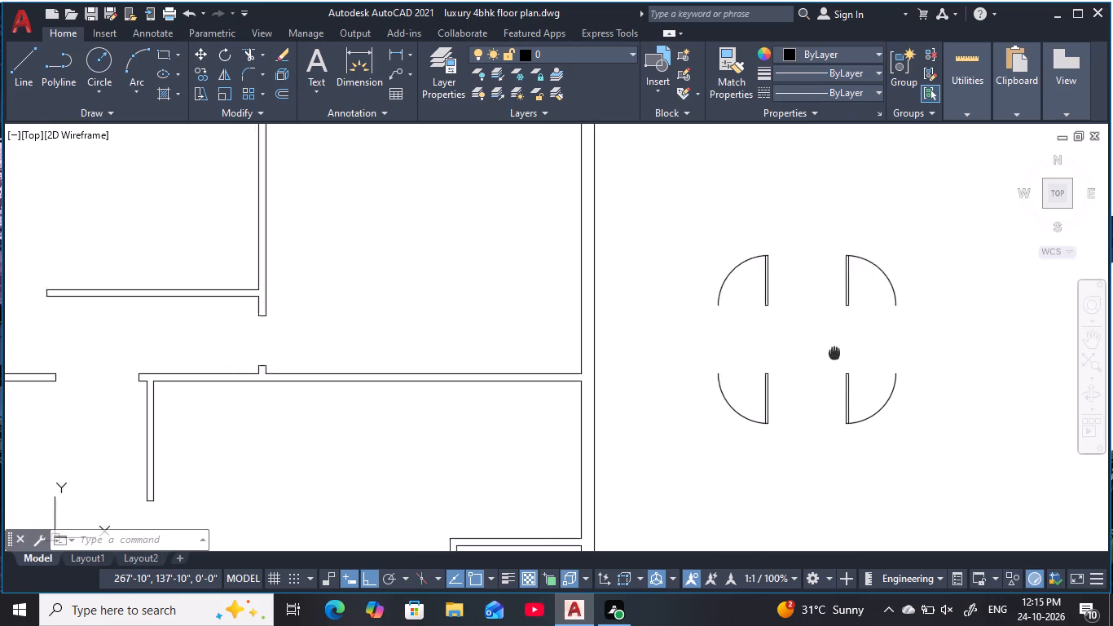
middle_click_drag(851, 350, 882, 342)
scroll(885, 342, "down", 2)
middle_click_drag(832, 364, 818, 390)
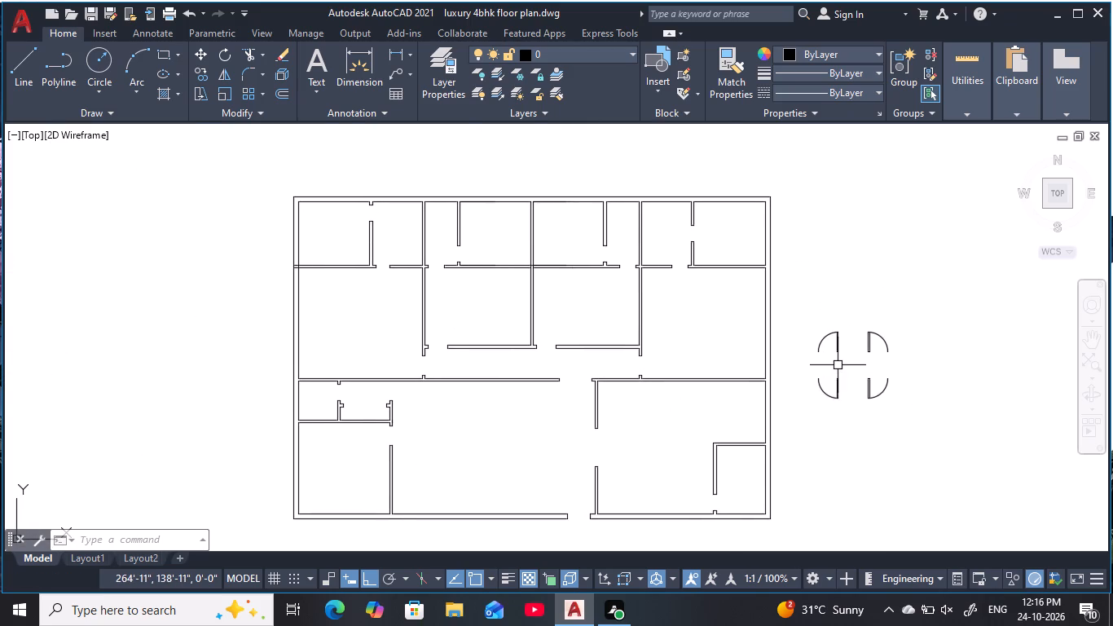
With ortho off, copy the upper-right door from its arc's free end into the left middle bedroom's bottom-wall opening.
scroll(838, 365, "up", 2)
middle_click_drag(847, 364, 724, 388)
left_click(910, 396)
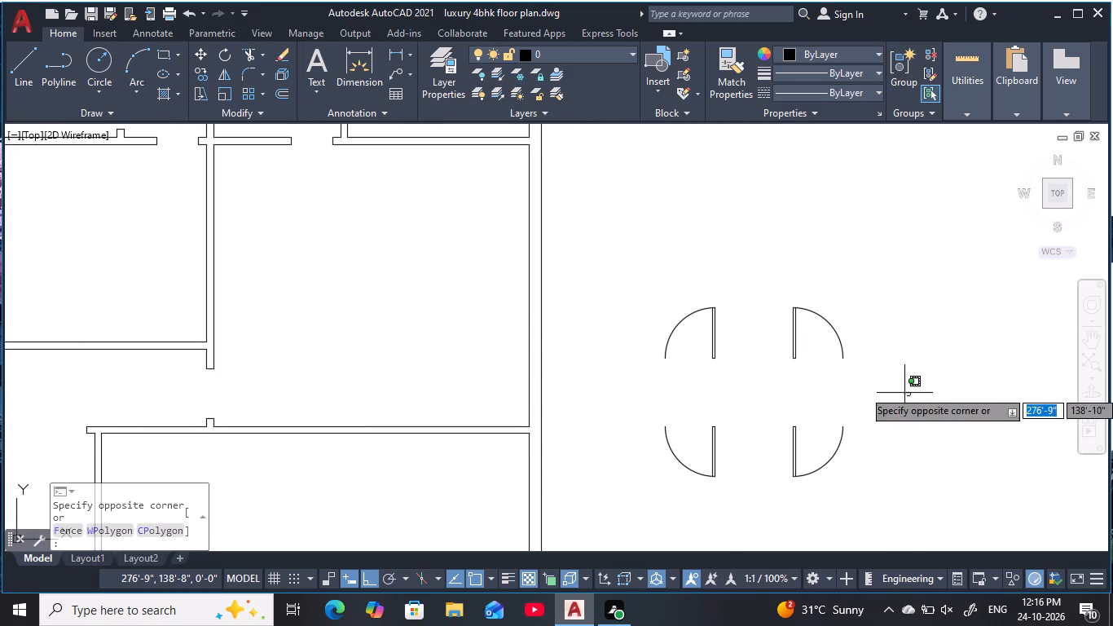
left_click(775, 275)
key("c")
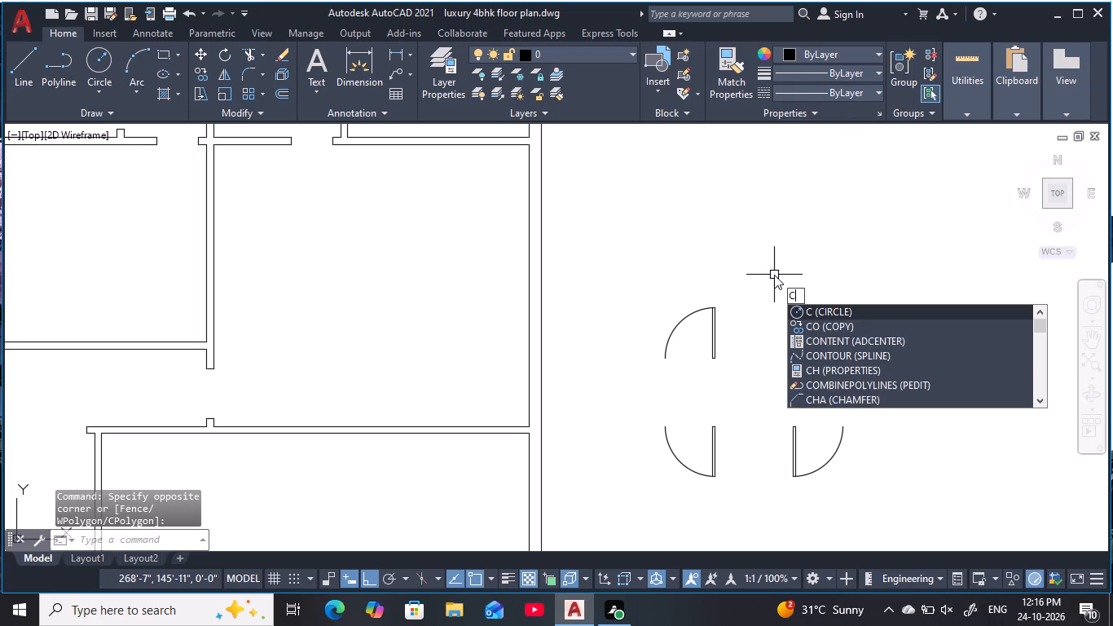
key("o")
key("space")
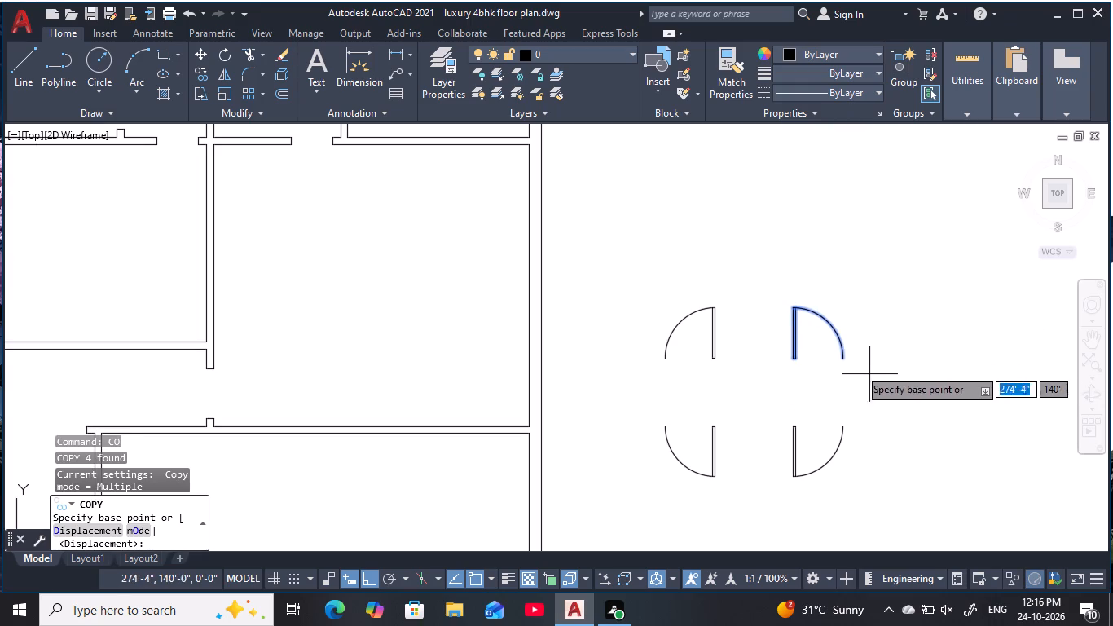
left_click(846, 361)
key("F8")
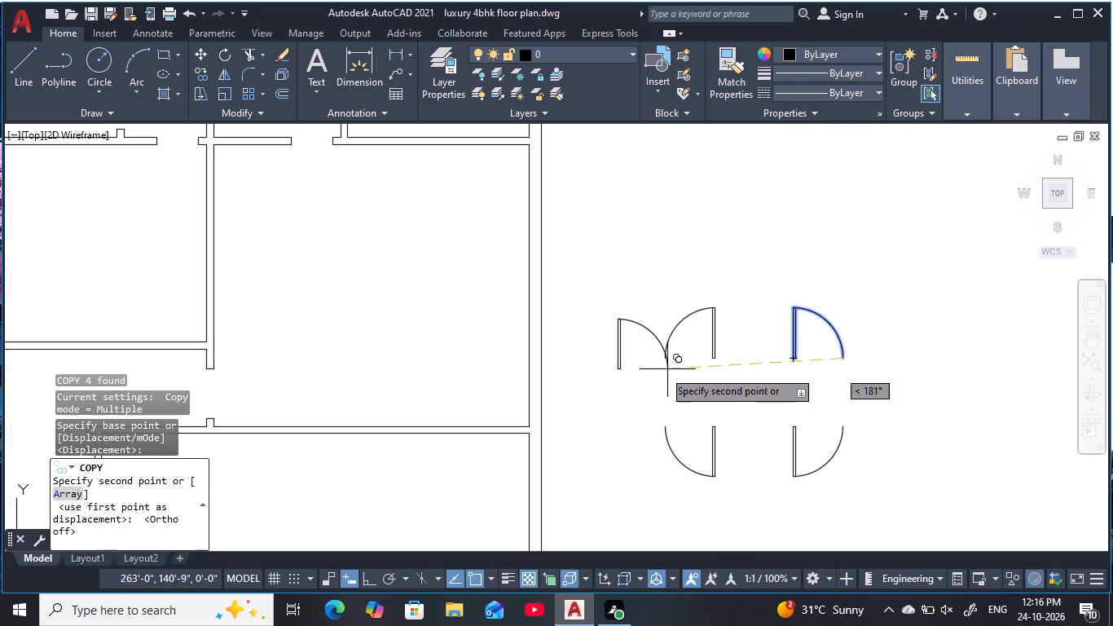
middle_click_drag(589, 390, 904, 359)
scroll(883, 374, "down", 1)
middle_click_drag(636, 394, 828, 402)
scroll(546, 339, "up", 4)
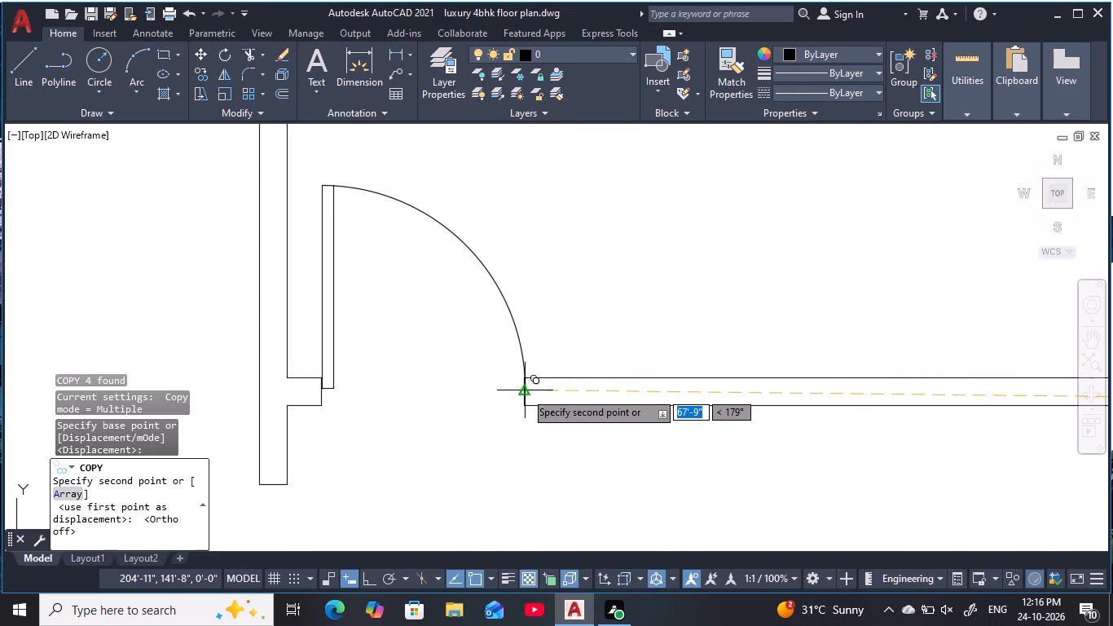
left_click(525, 391)
Place another copy of the door in the bottom-wall opening of the right middle bedroom and finish copying.
scroll(679, 344, "down", 3)
middle_click_drag(686, 344, 368, 310)
scroll(420, 330, "down", 2)
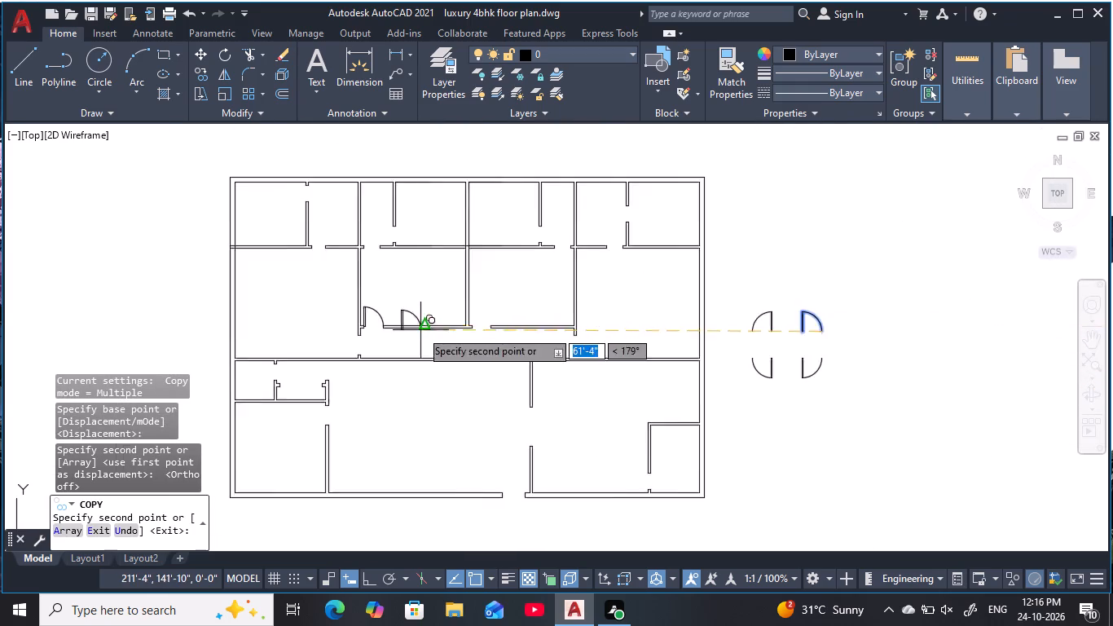
middle_click_drag(421, 330, 471, 400)
middle_click_drag(463, 377, 505, 313)
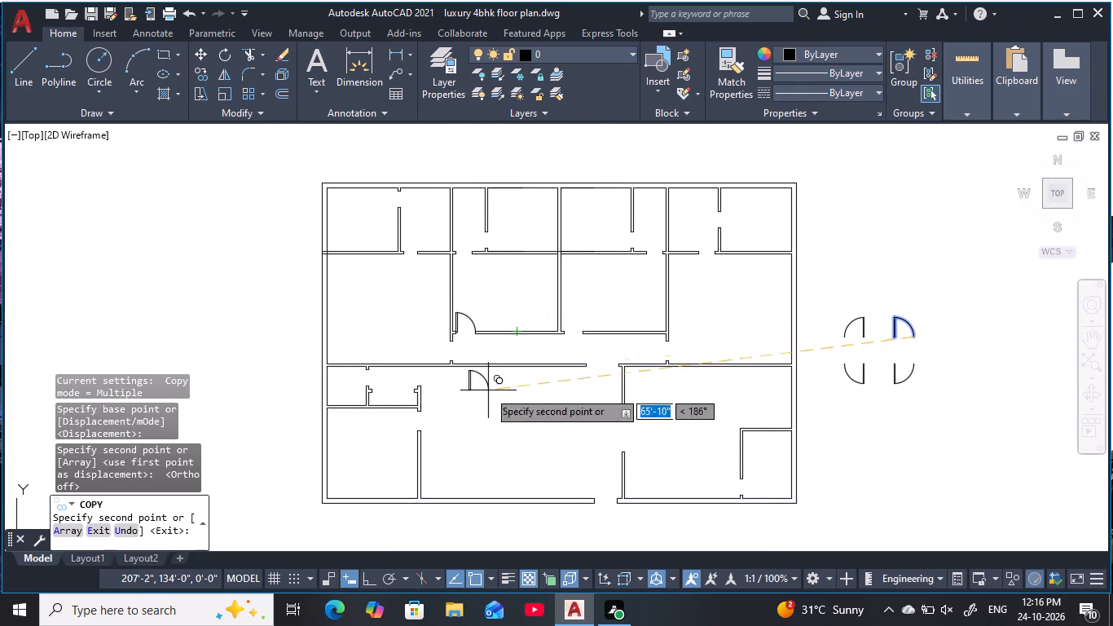
middle_click_drag(508, 443, 411, 412)
scroll(494, 293, "up", 2)
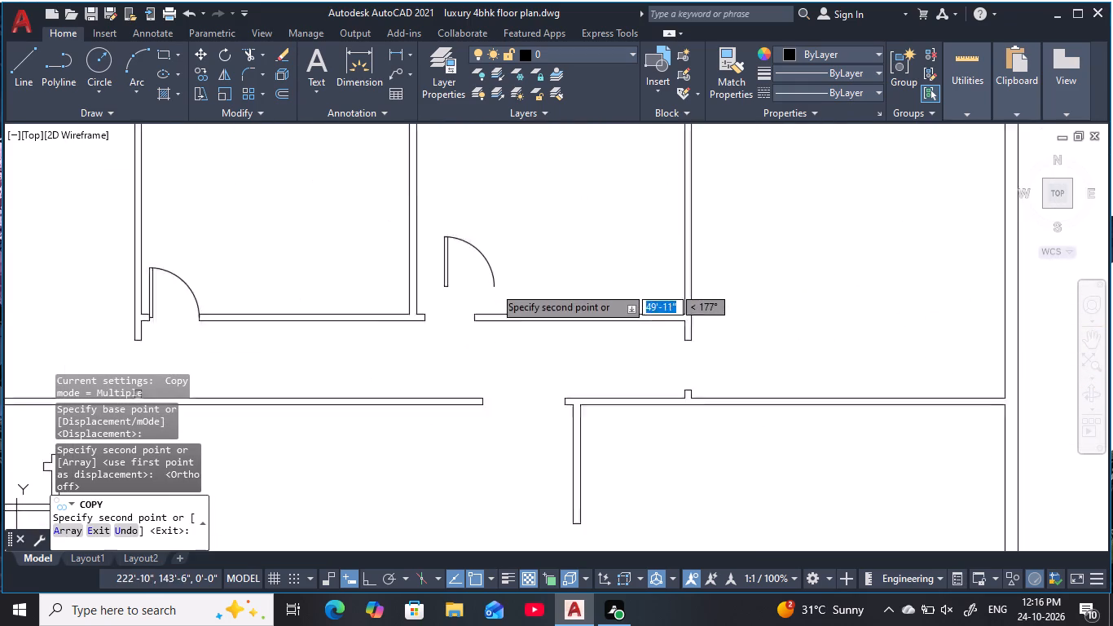
scroll(494, 286, "up", 2)
left_click(442, 368)
scroll(499, 322, "down", 2)
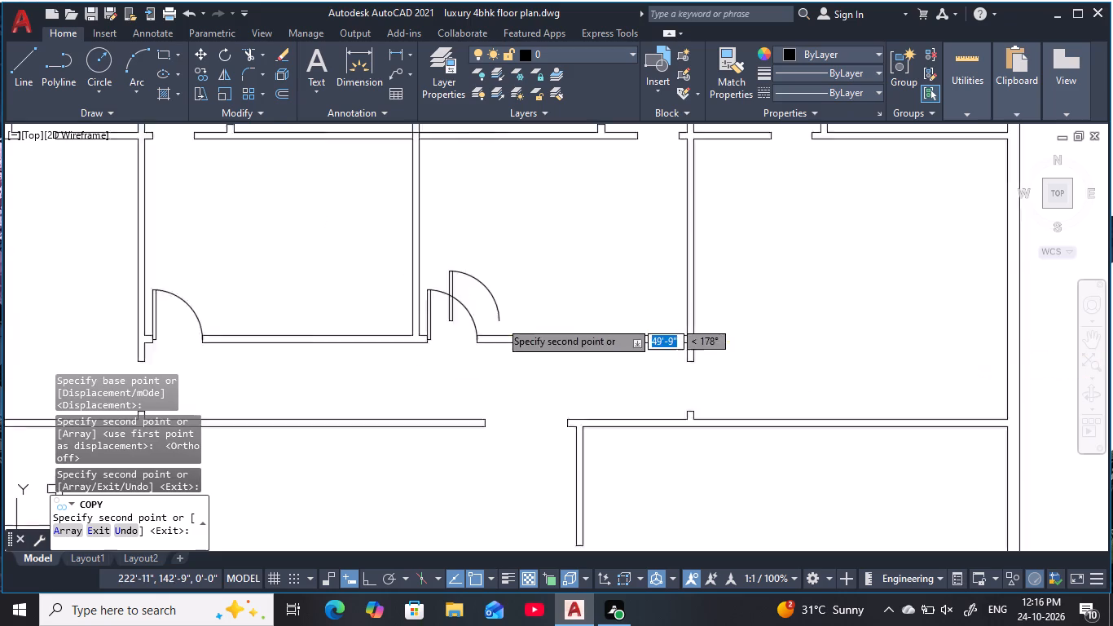
scroll(499, 319, "down", 2)
middle_click_drag(502, 317, 517, 350)
key("Escape")
key("Escape")
key("Escape")
key("Escape")
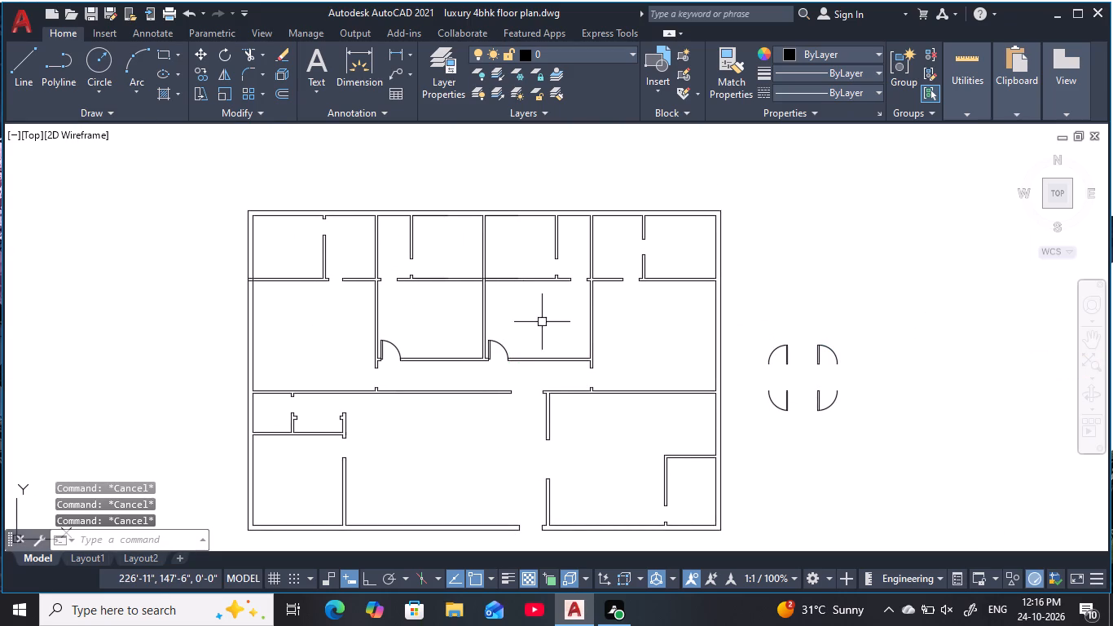
key("Escape")
key("Escape")
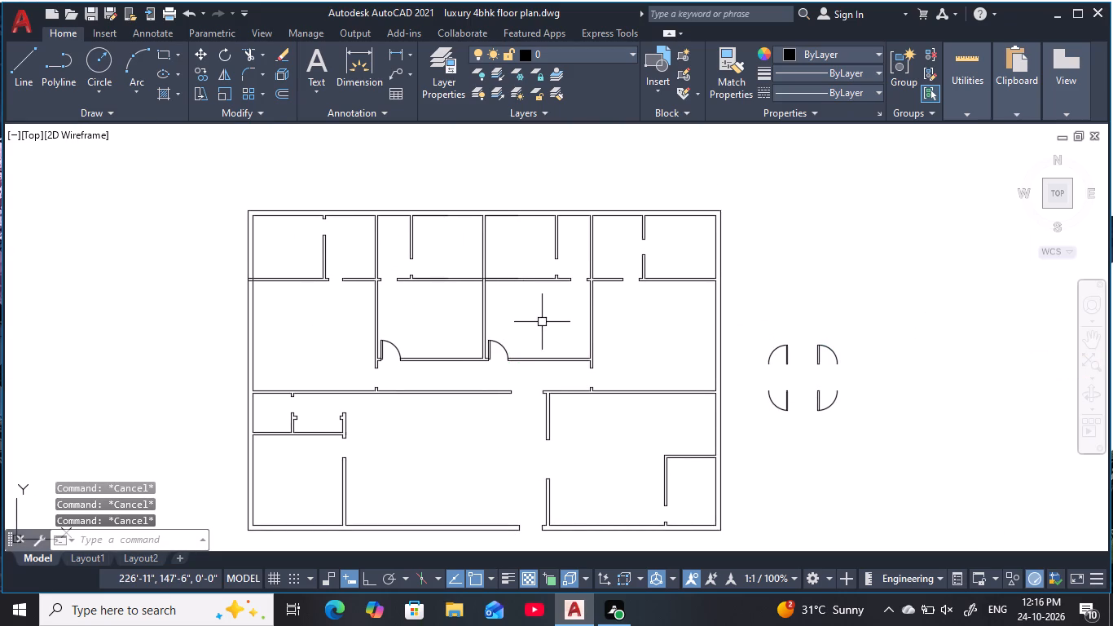
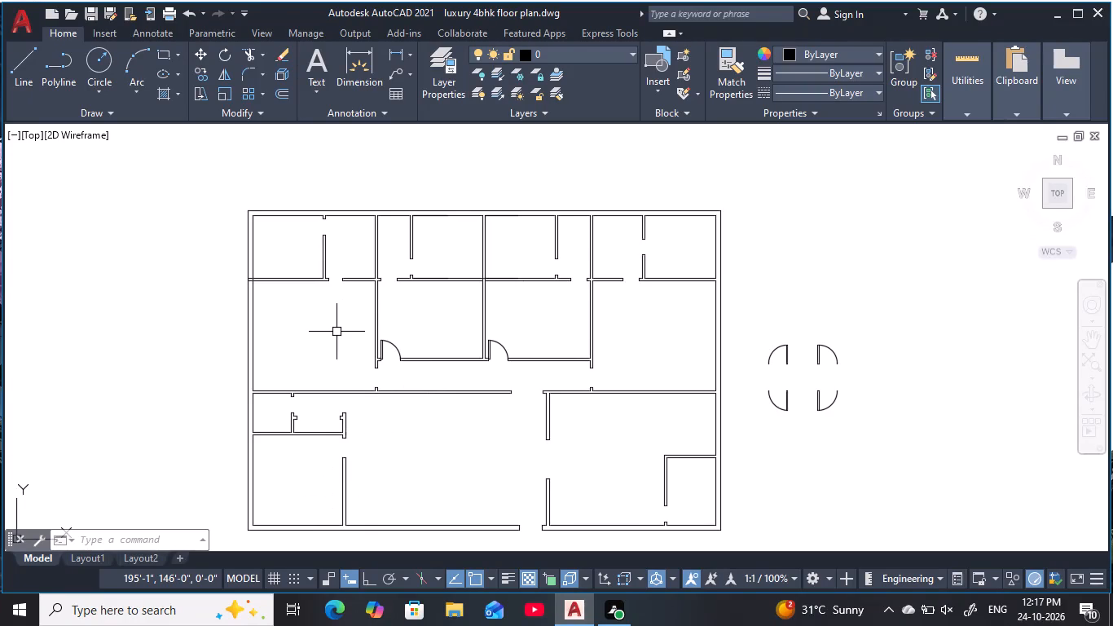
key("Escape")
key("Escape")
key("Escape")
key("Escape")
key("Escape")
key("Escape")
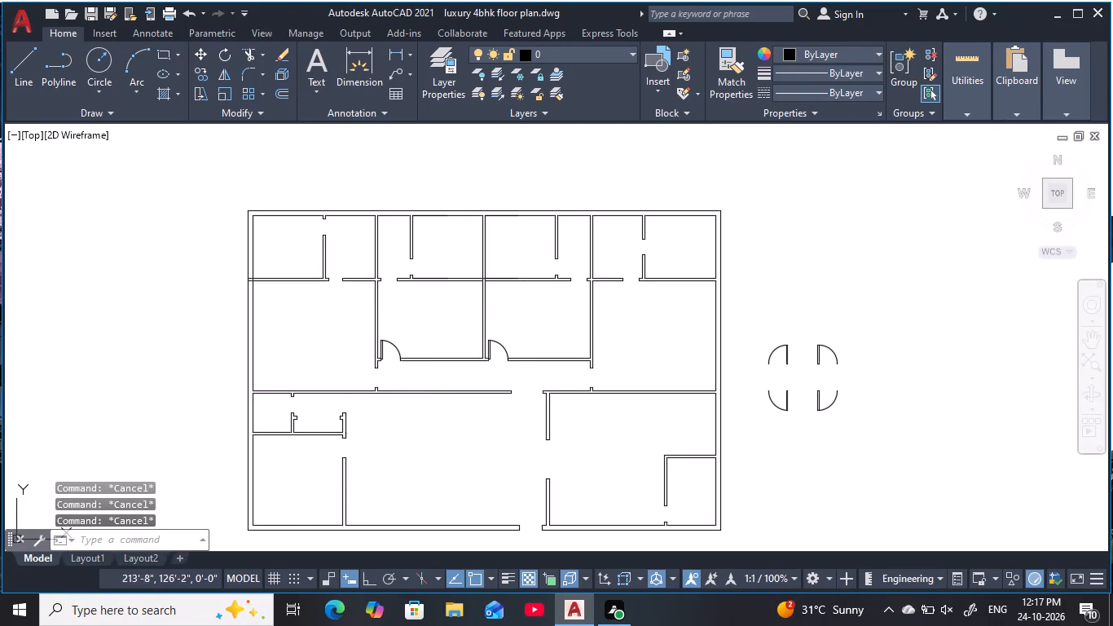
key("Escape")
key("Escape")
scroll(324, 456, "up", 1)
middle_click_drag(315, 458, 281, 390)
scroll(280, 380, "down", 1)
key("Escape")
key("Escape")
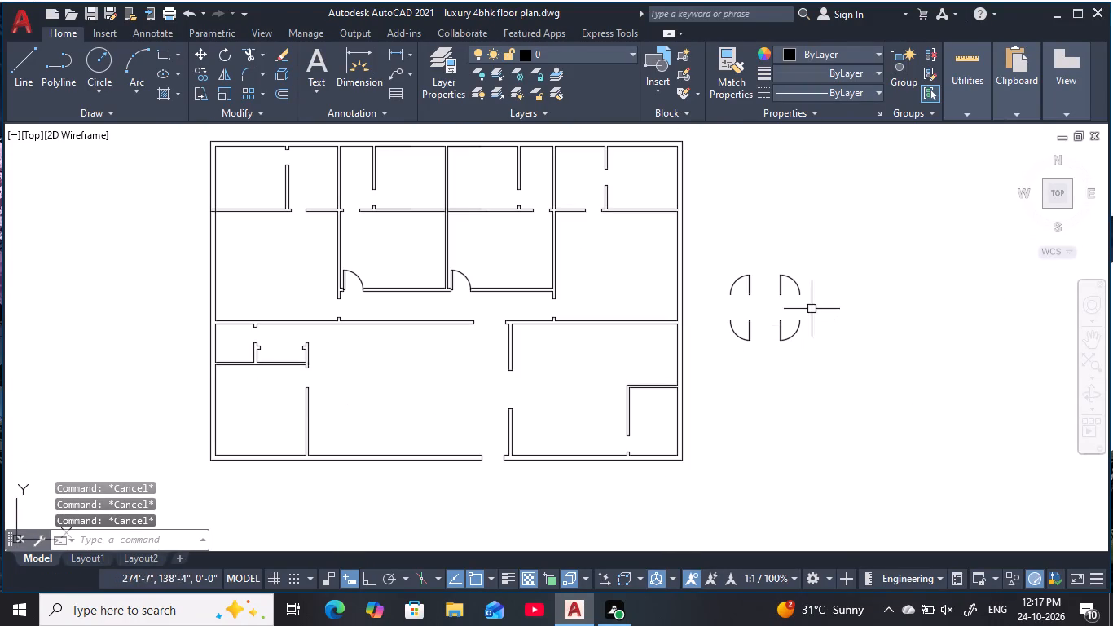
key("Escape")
With ortho on, rotate the upper-left door symbol beside the plan 90° counterclockwise about its arc's free end.
middle_click_drag(736, 318, 740, 392)
scroll(749, 376, "up", 2)
left_click(785, 395)
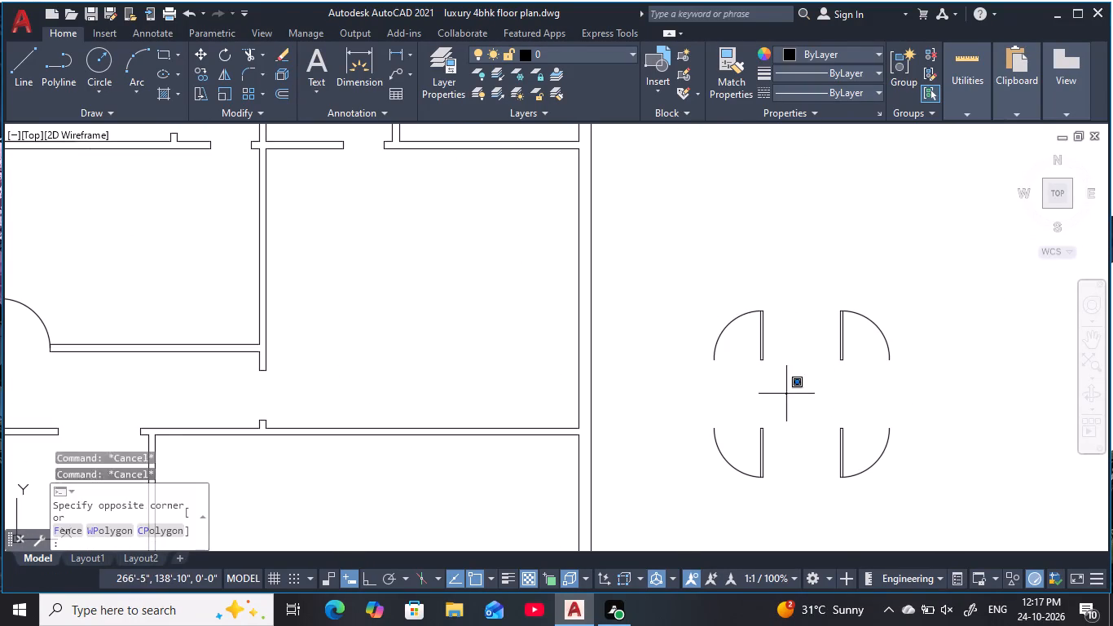
left_click(636, 247)
type("ro")
key("space")
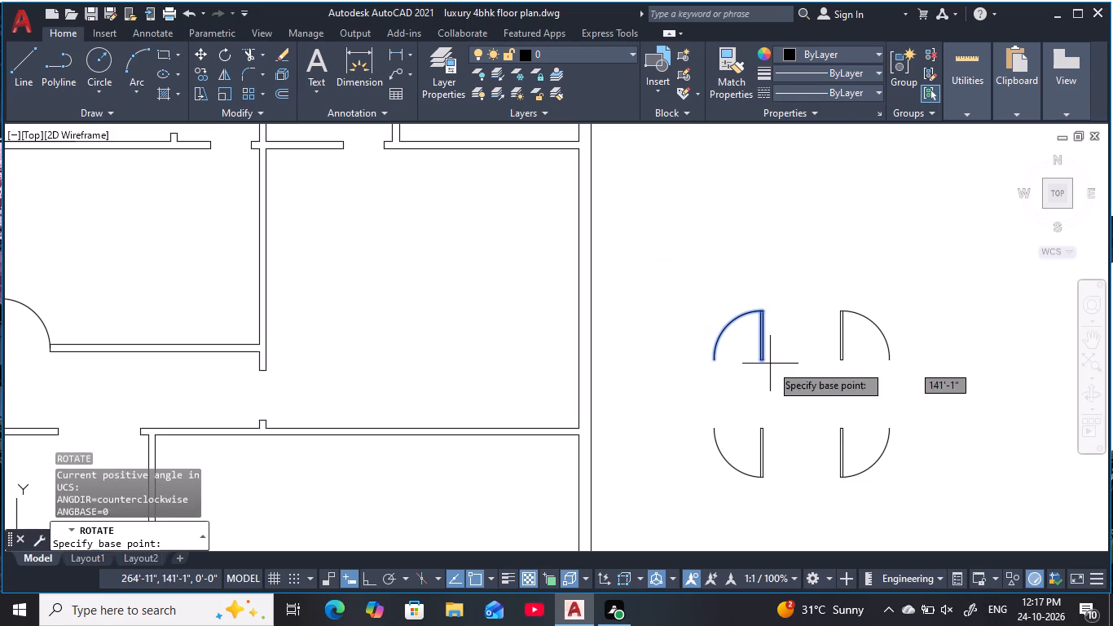
left_click(711, 361)
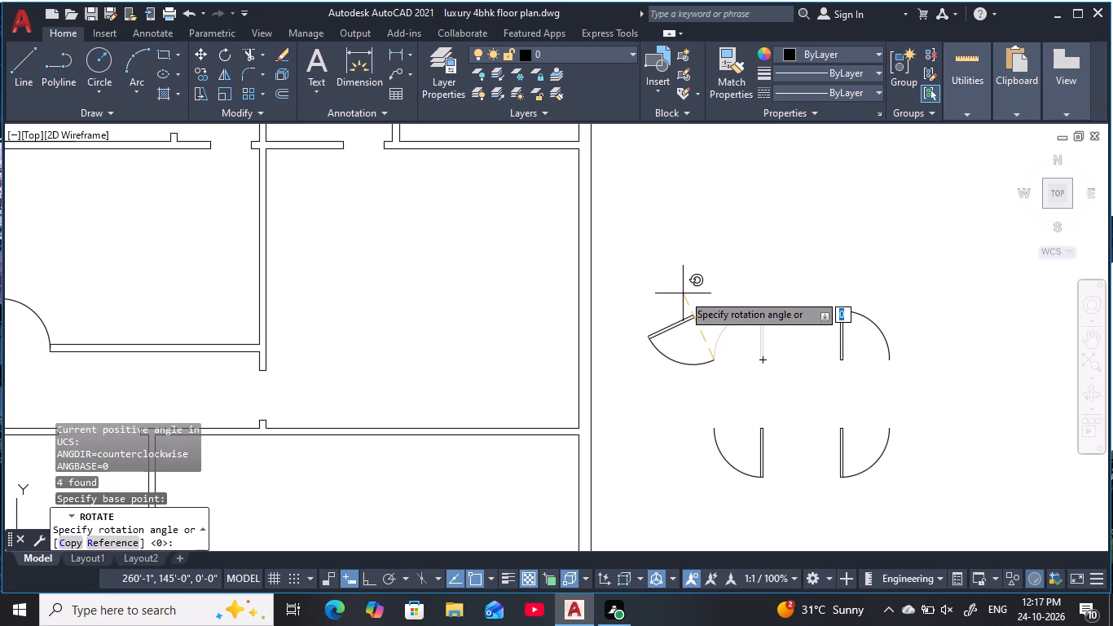
key("F8")
left_click(706, 292)
key("Escape")
key("Escape")
key("Escape")
With ortho off, copy the rotated upper-left door from its arc's free end into the right-wall opening of the plan's bottom-left room.
left_click_drag(764, 386, 758, 382)
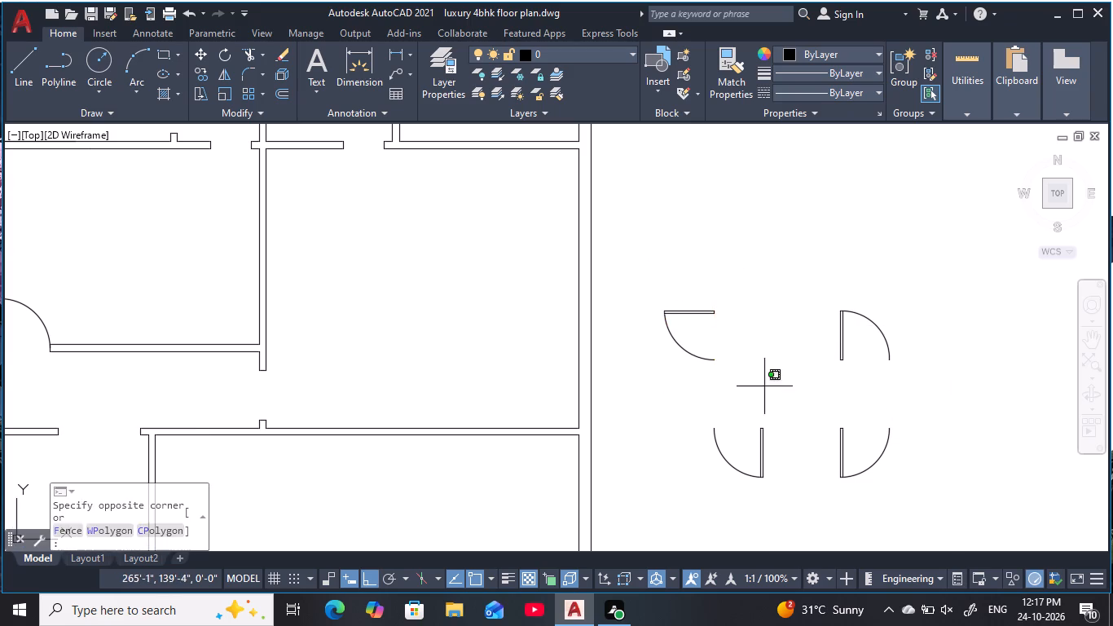
left_click_drag(758, 382, 755, 381)
left_click(624, 246)
type("co")
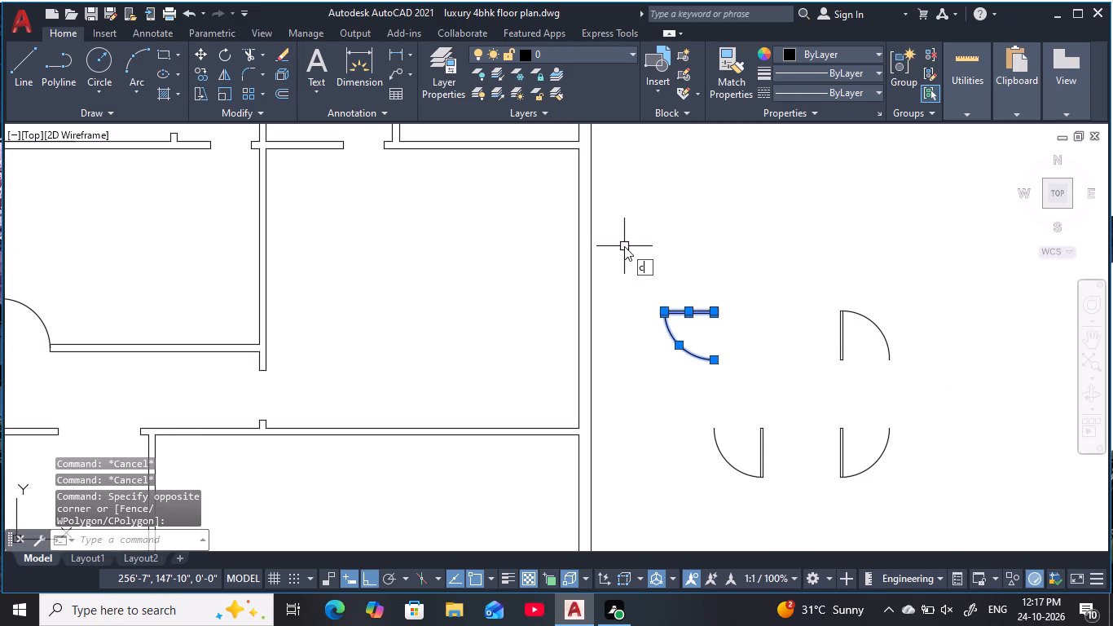
key("space")
left_click(717, 367)
middle_click_drag(587, 407, 893, 264)
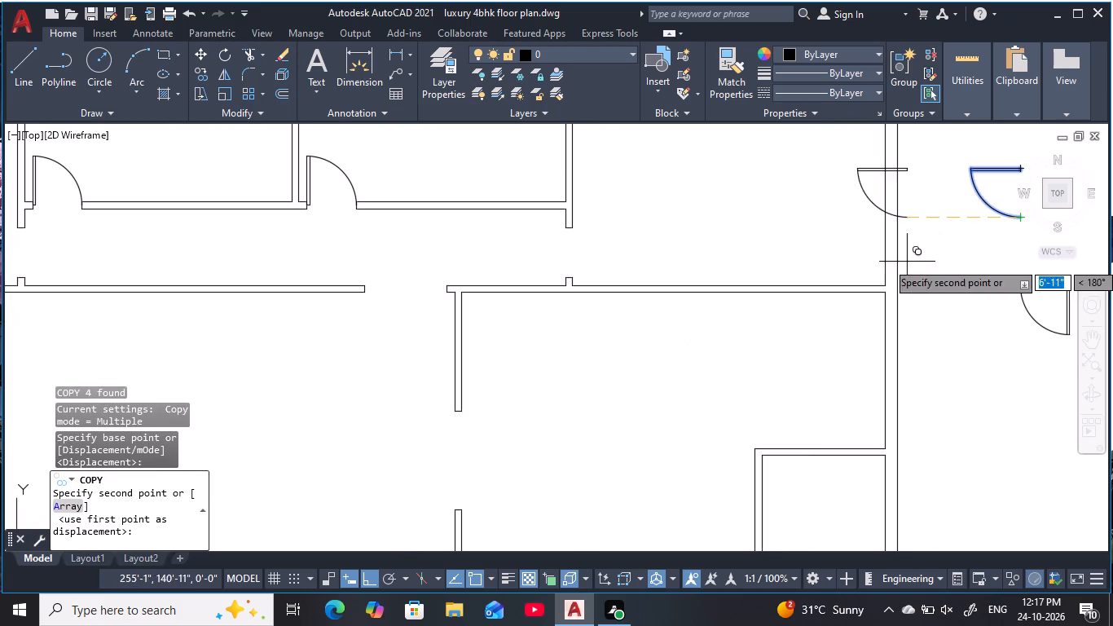
key("F8")
scroll(421, 407, "down", 2)
middle_click_drag(398, 413, 896, 286)
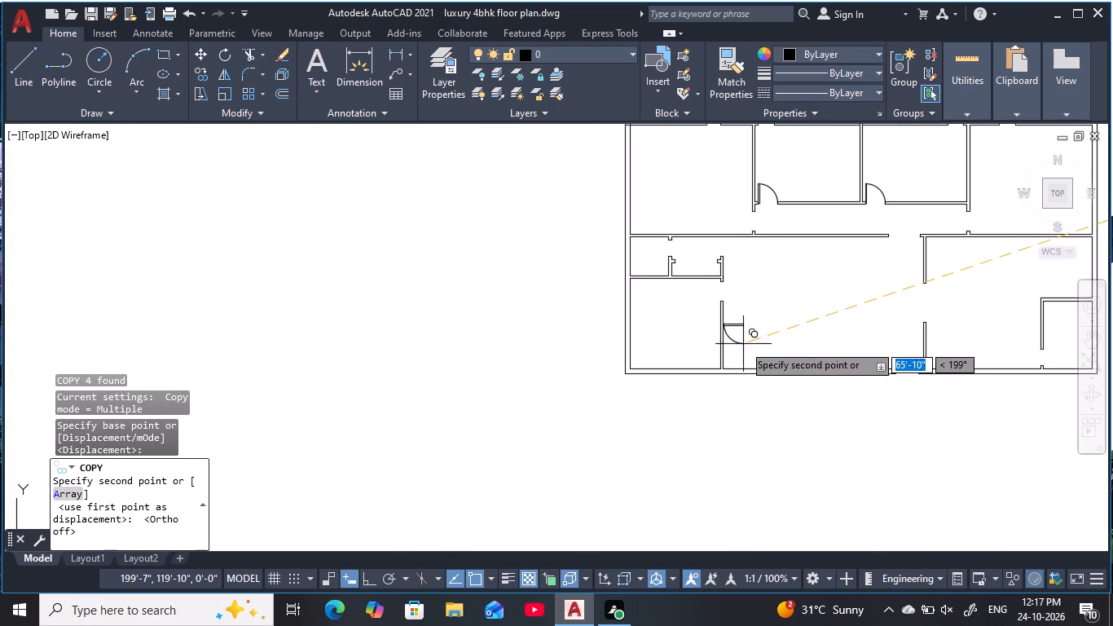
scroll(724, 299, "up", 3)
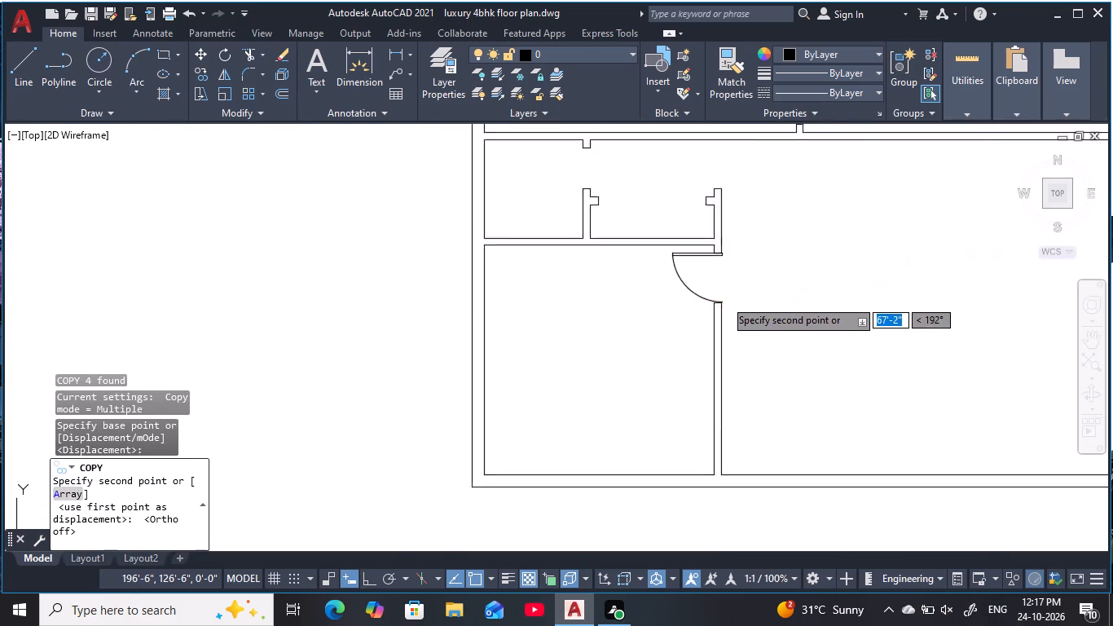
scroll(724, 299, "up", 1)
left_click(709, 302)
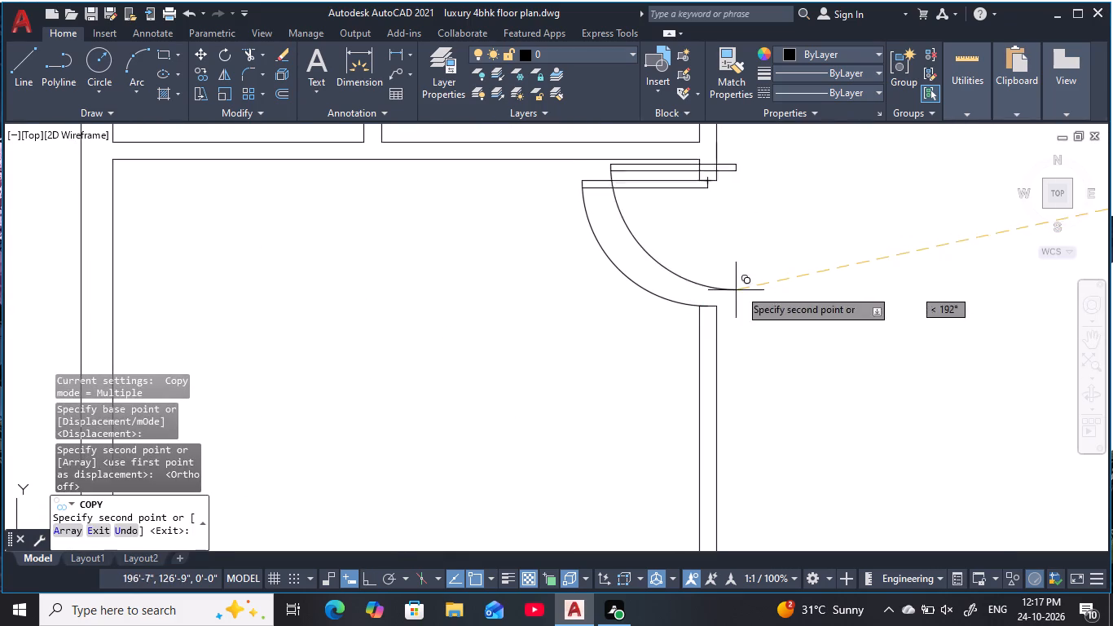
key("Escape")
key("Escape")
With ortho on, rotate the lower-right door symbol beside the plan 90° counterclockwise about its arc's free end.
scroll(794, 262, "down", 3)
middle_click_drag(794, 262, 685, 342)
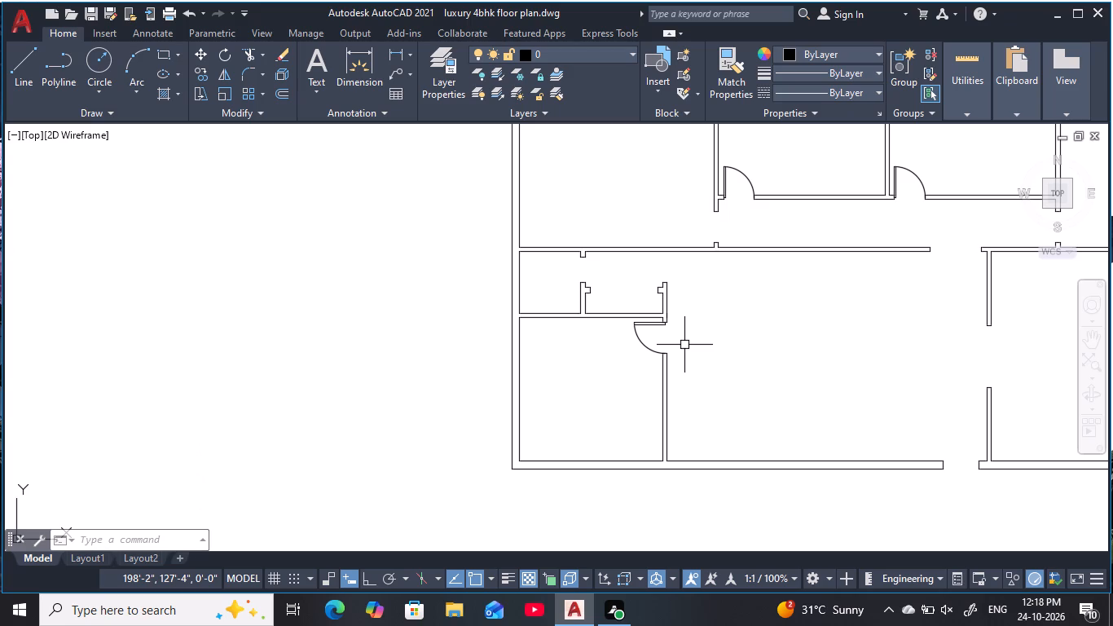
middle_click_drag(684, 345, 545, 368)
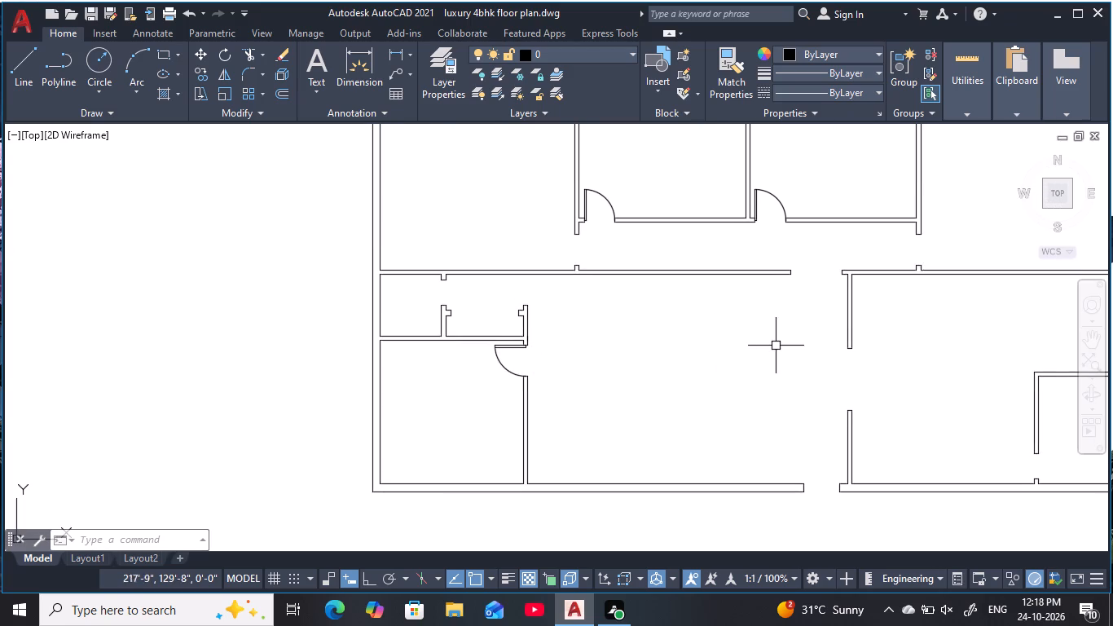
middle_click_drag(776, 350, 642, 431)
scroll(746, 368, "down", 1)
scroll(757, 368, "up", 1)
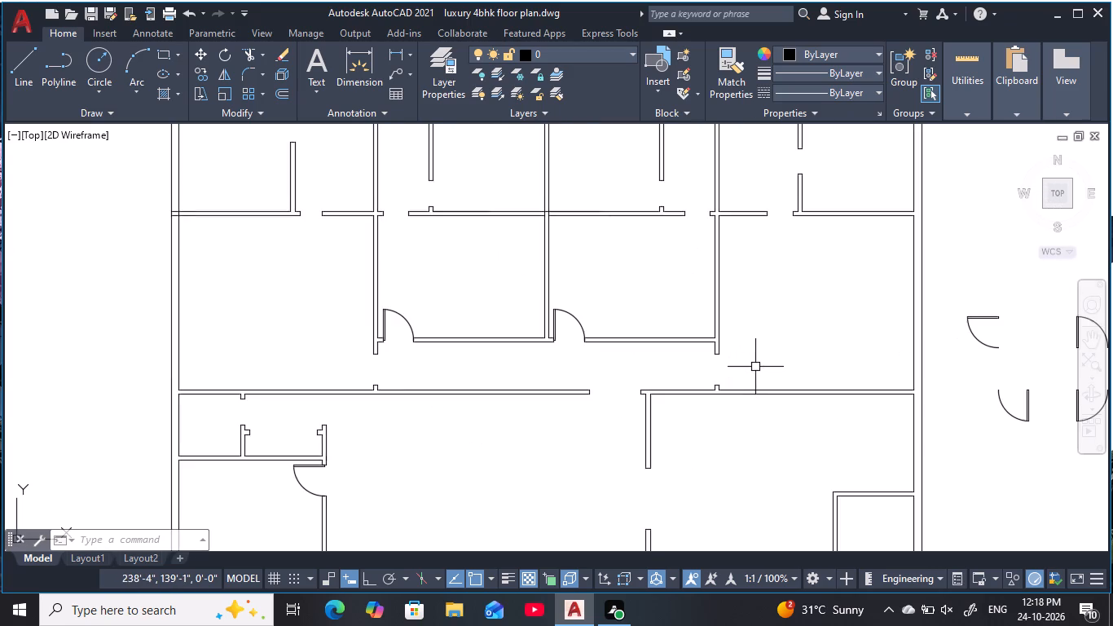
middle_click_drag(754, 367, 540, 316)
scroll(574, 316, "up", 1)
middle_click_drag(574, 316, 499, 332)
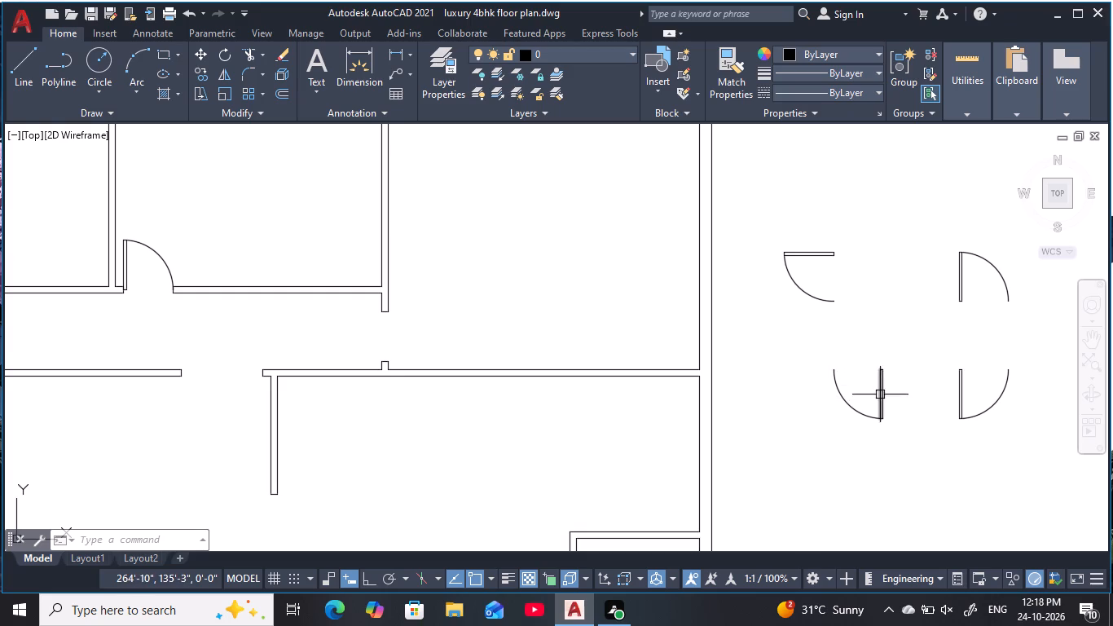
middle_click_drag(880, 395, 791, 399)
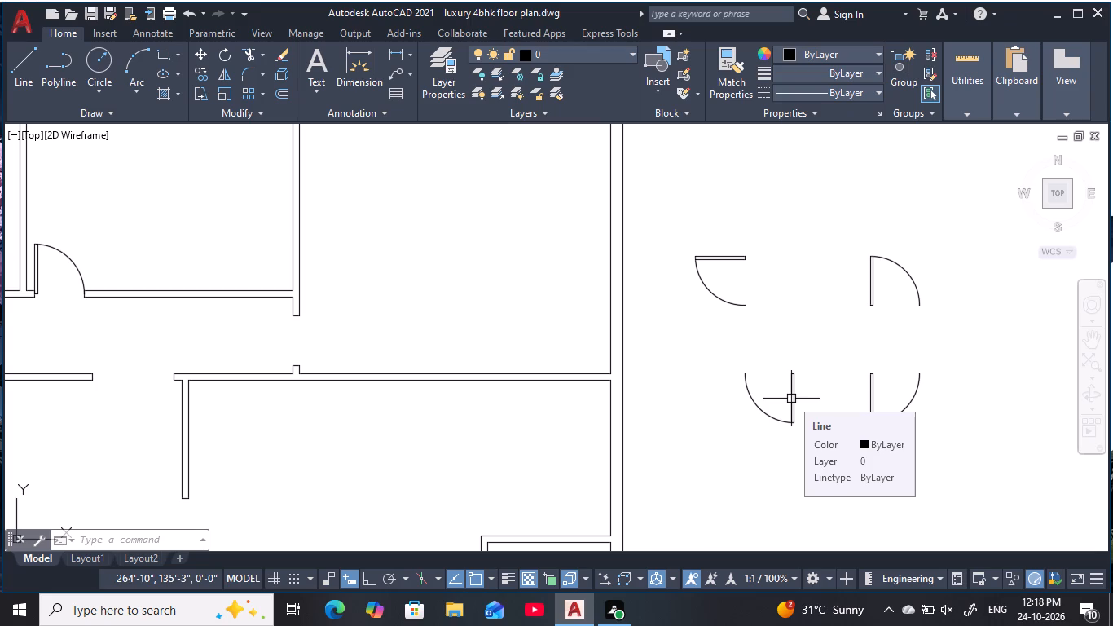
left_click(937, 437)
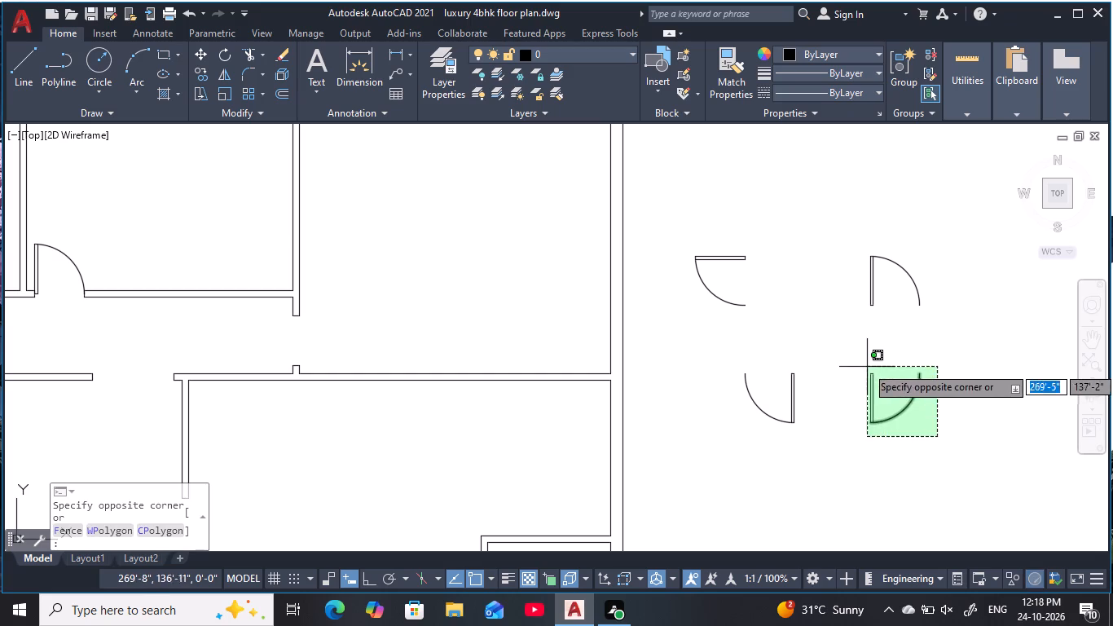
left_click(863, 364)
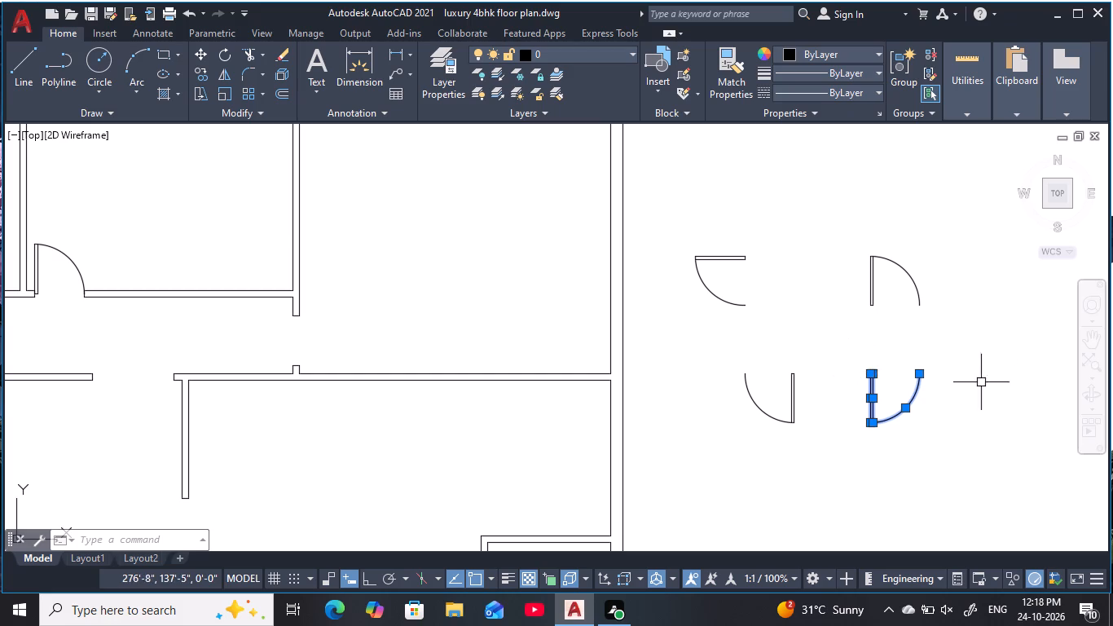
key("r")
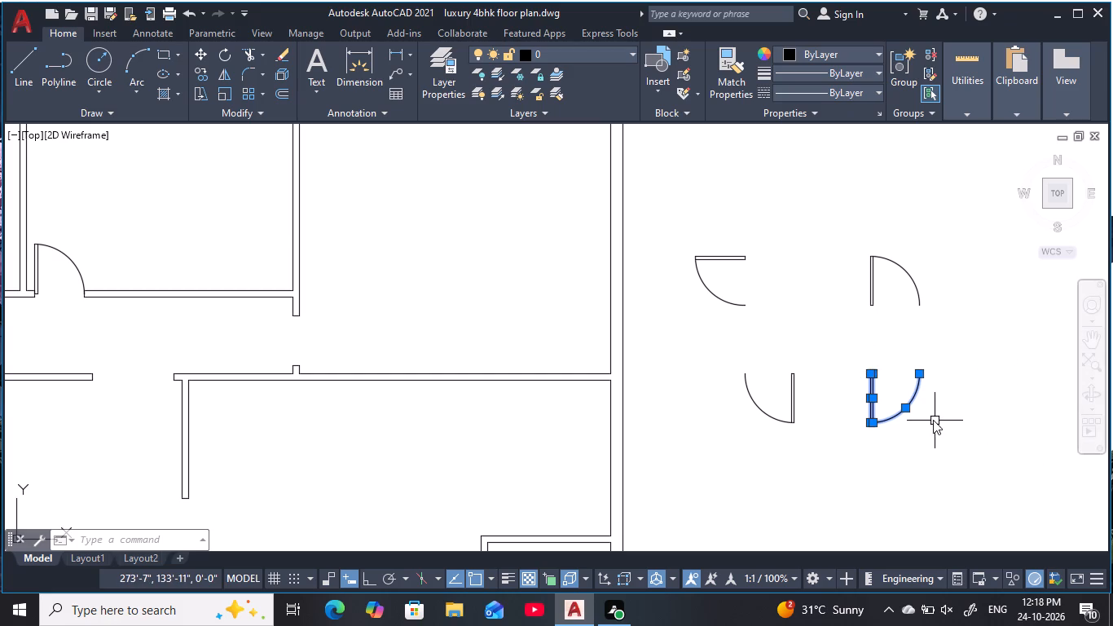
key("o")
key("space")
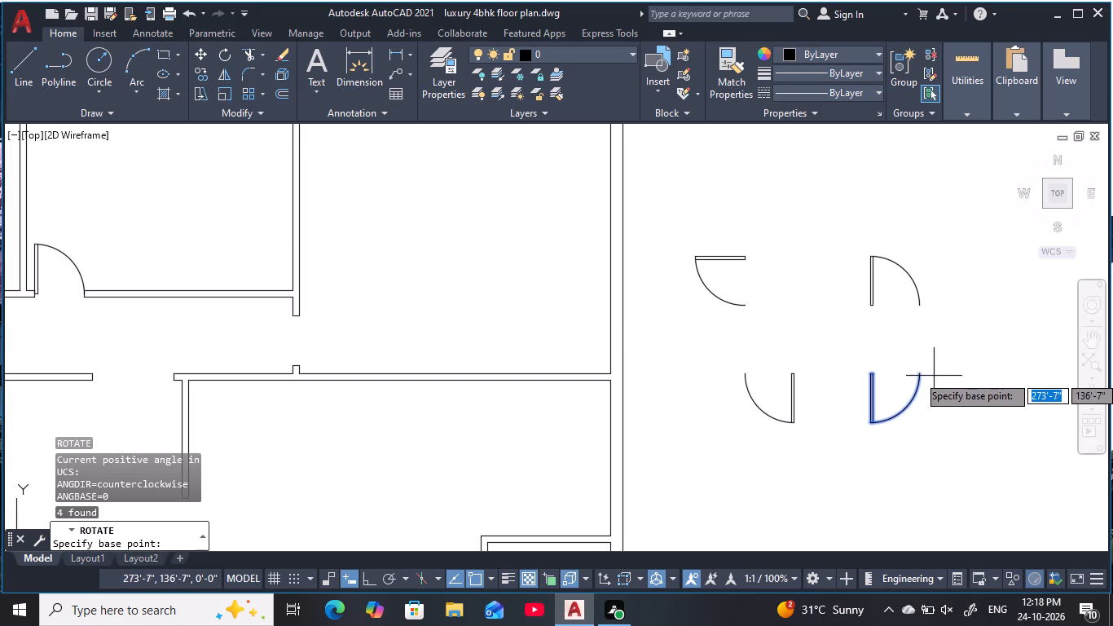
left_click(922, 370)
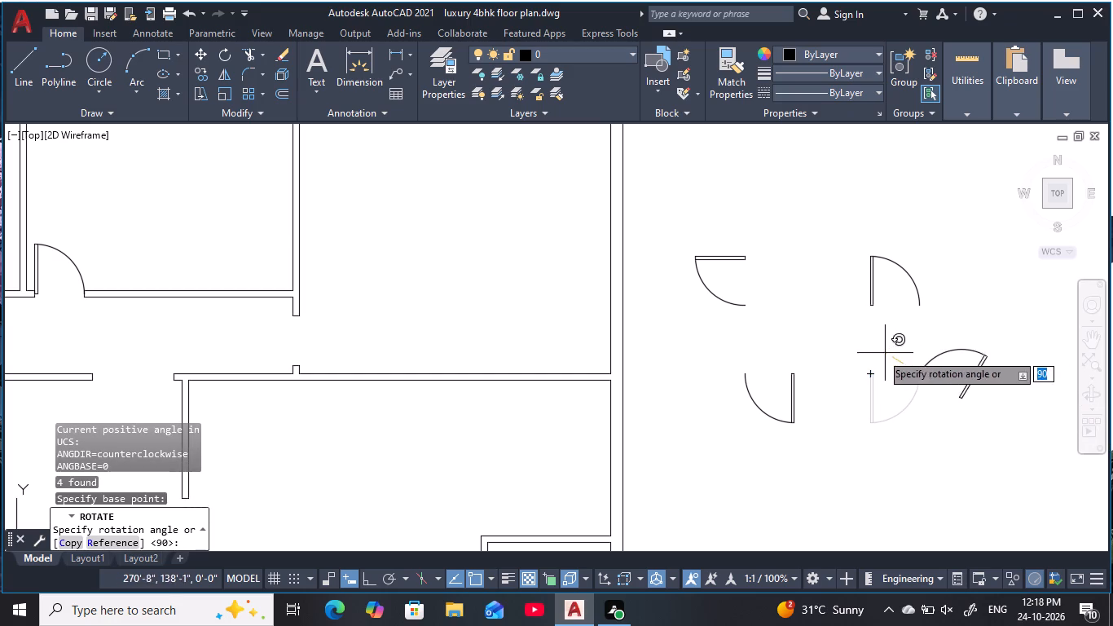
key("F8")
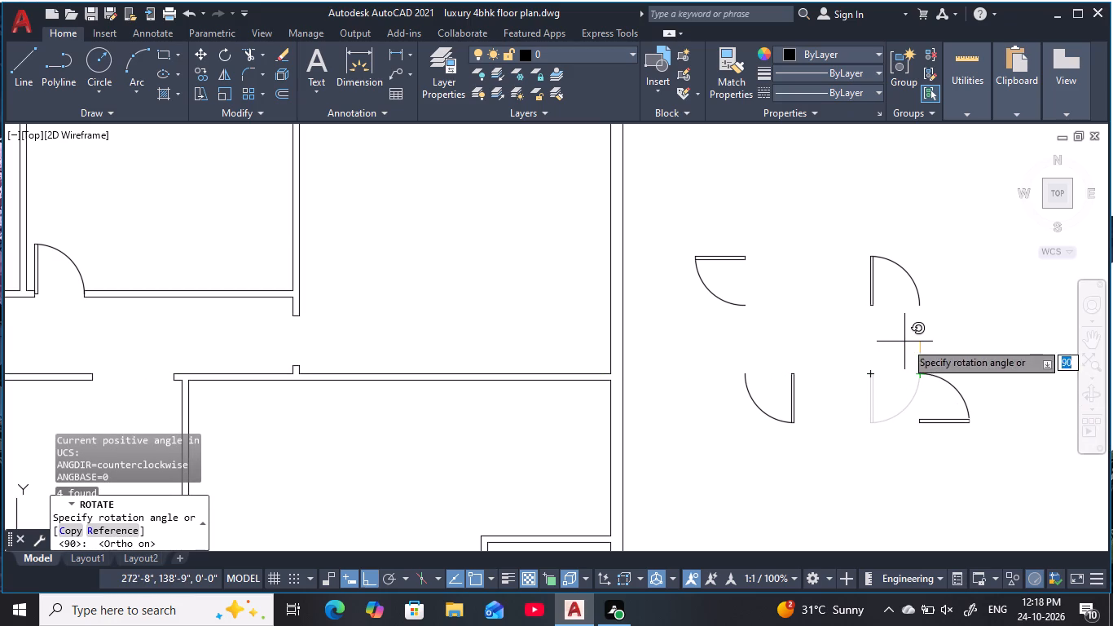
left_click(913, 343)
key("Escape")
key("Escape")
key("Escape")
With ortho off, copy the rotated lower-right door from its arc's free end to the wall-end midpoint at the right bedroom's left-wall opening.
left_click(1015, 452)
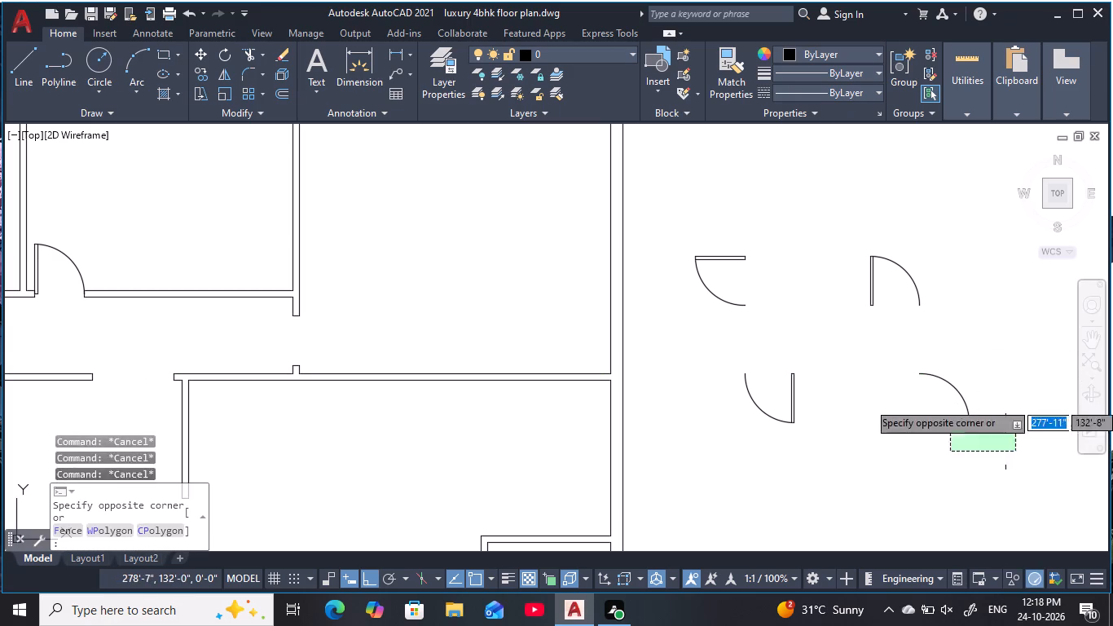
left_click(922, 368)
key("c")
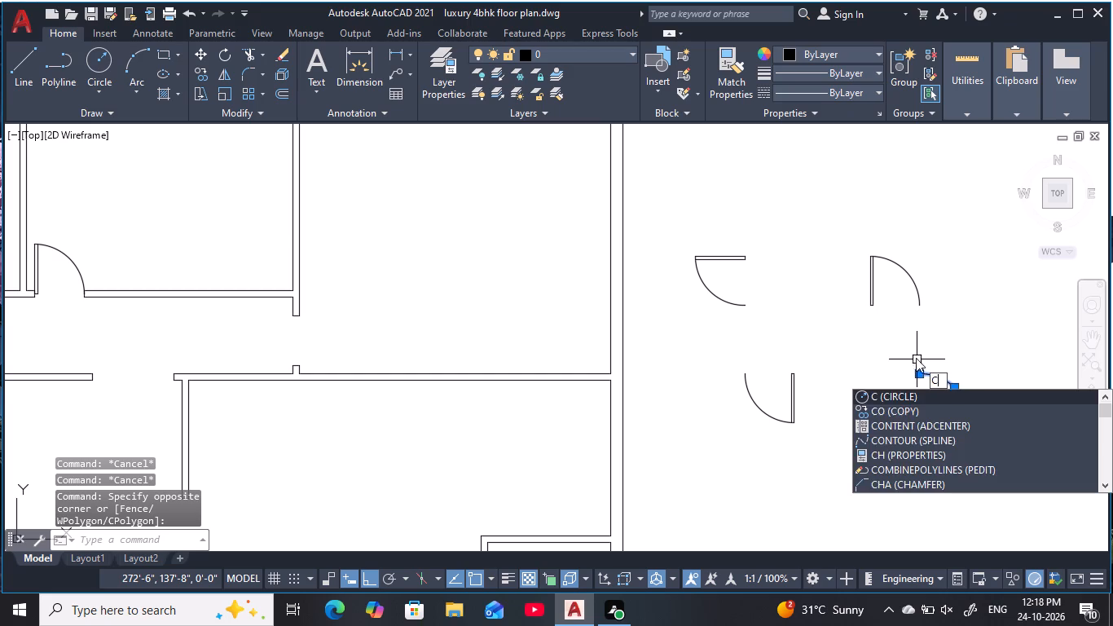
key("o")
key("space")
left_click(923, 373)
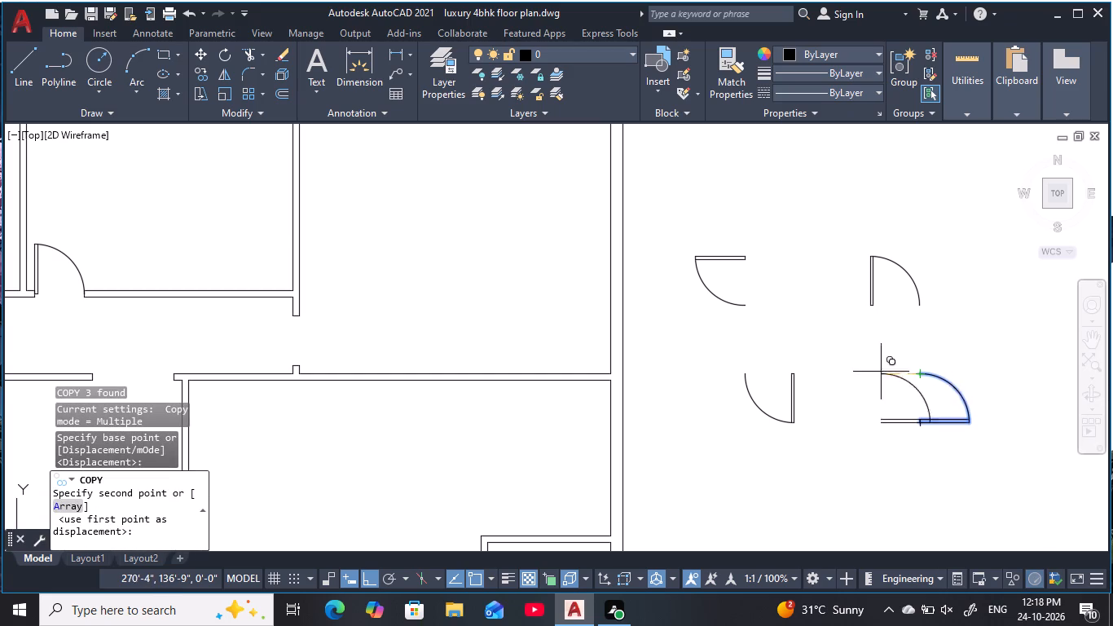
key("F8")
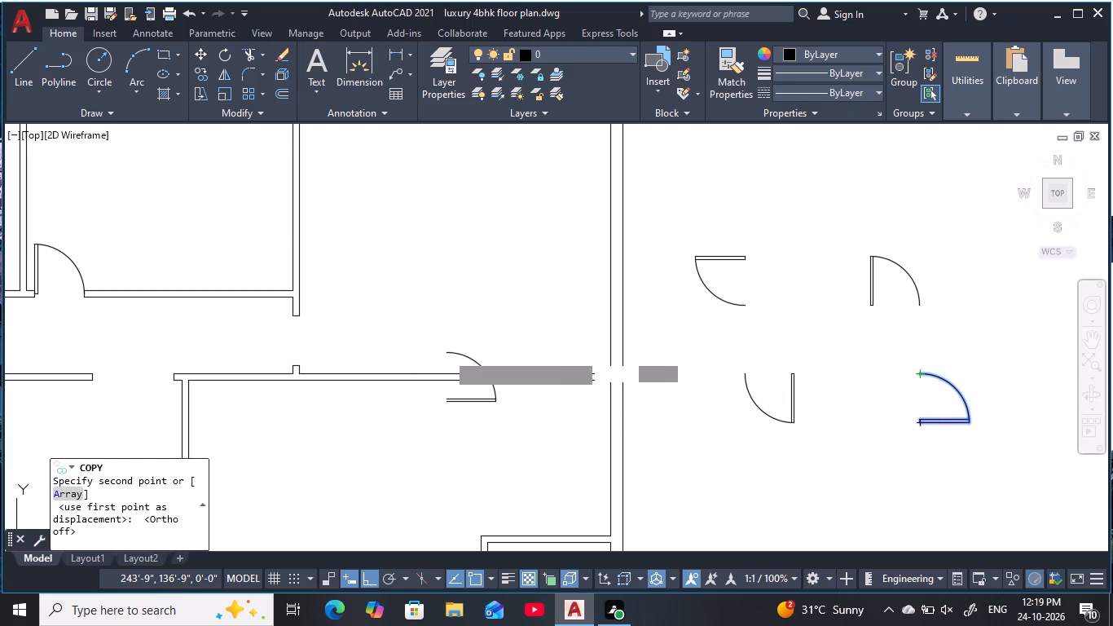
scroll(306, 331, "up", 2)
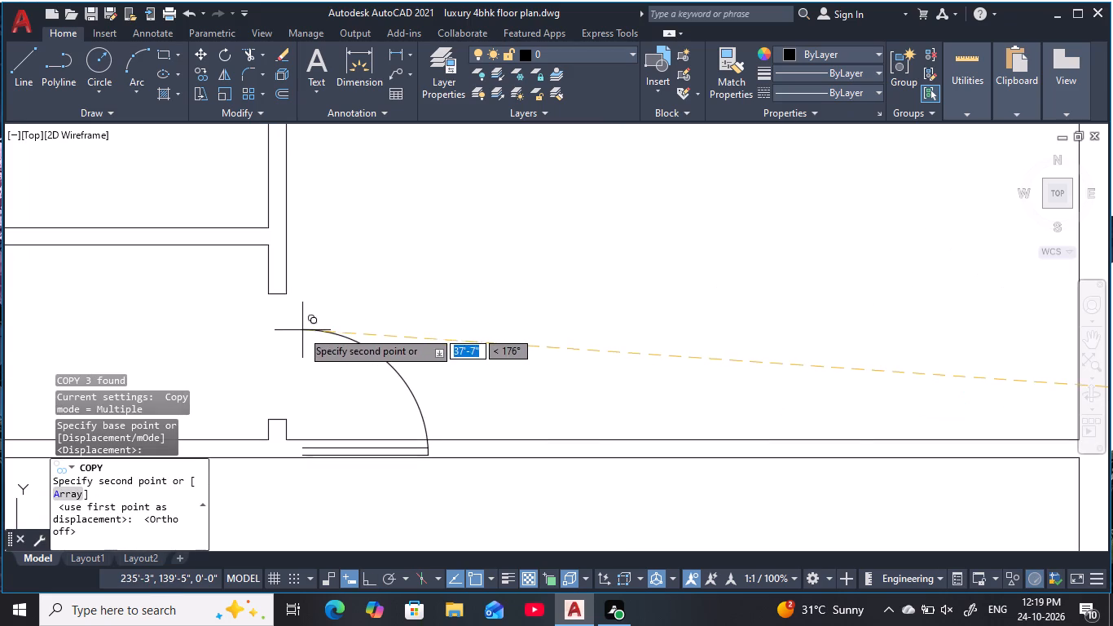
left_click(276, 296)
scroll(339, 310, "down", 1)
middle_click_drag(347, 315, 771, 278)
scroll(746, 329, "down", 3)
key("Escape")
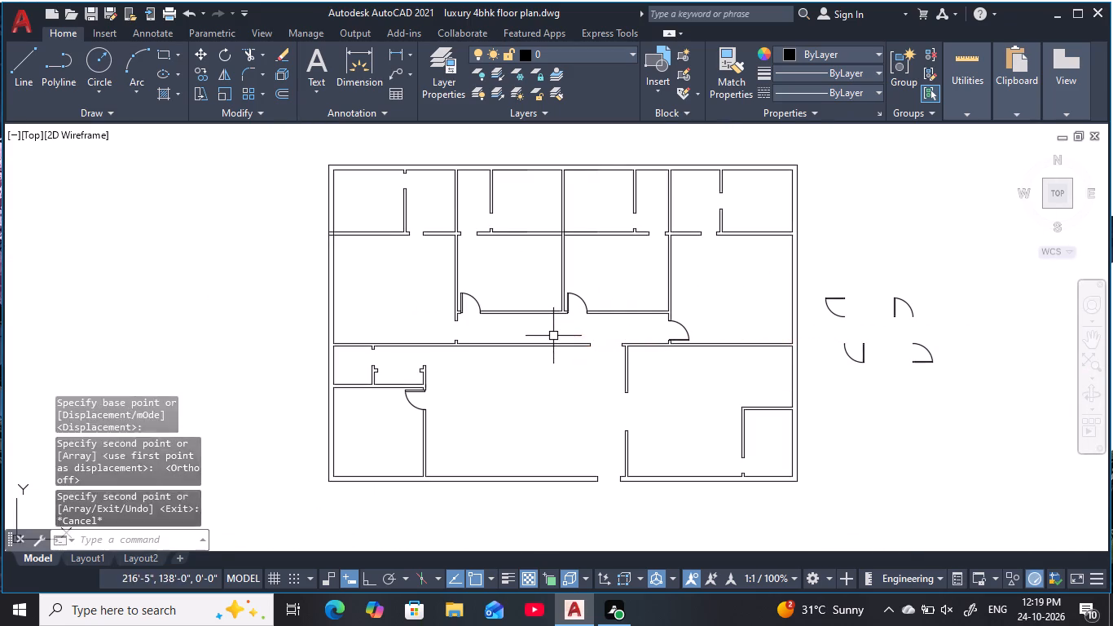
key("Escape")
key("Escape")
key("Escape")
key("Escape")
key("Escape")
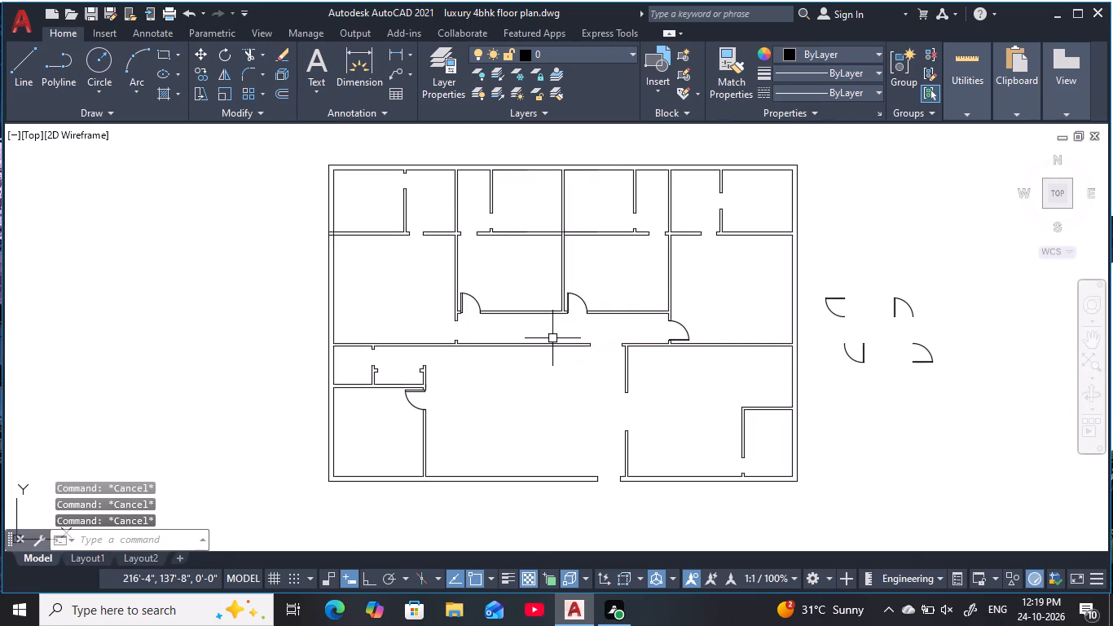
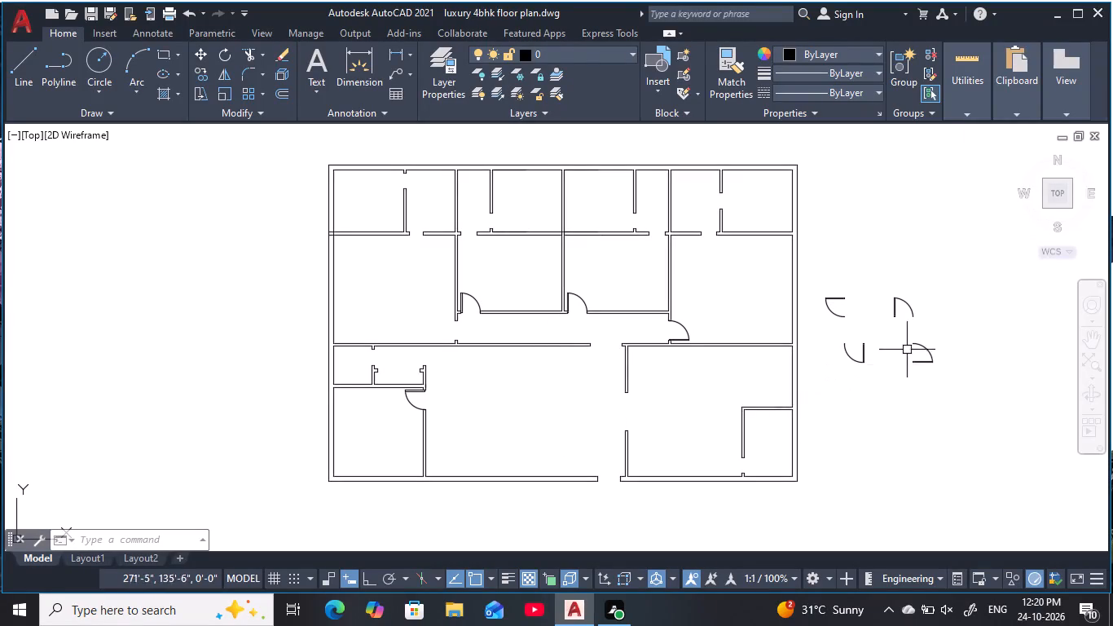
With ortho on, rotate the lower-left door symbol beside the plan 90° clockwise about its leaf's hinge end.
scroll(914, 333, "up", 1)
left_click(850, 408)
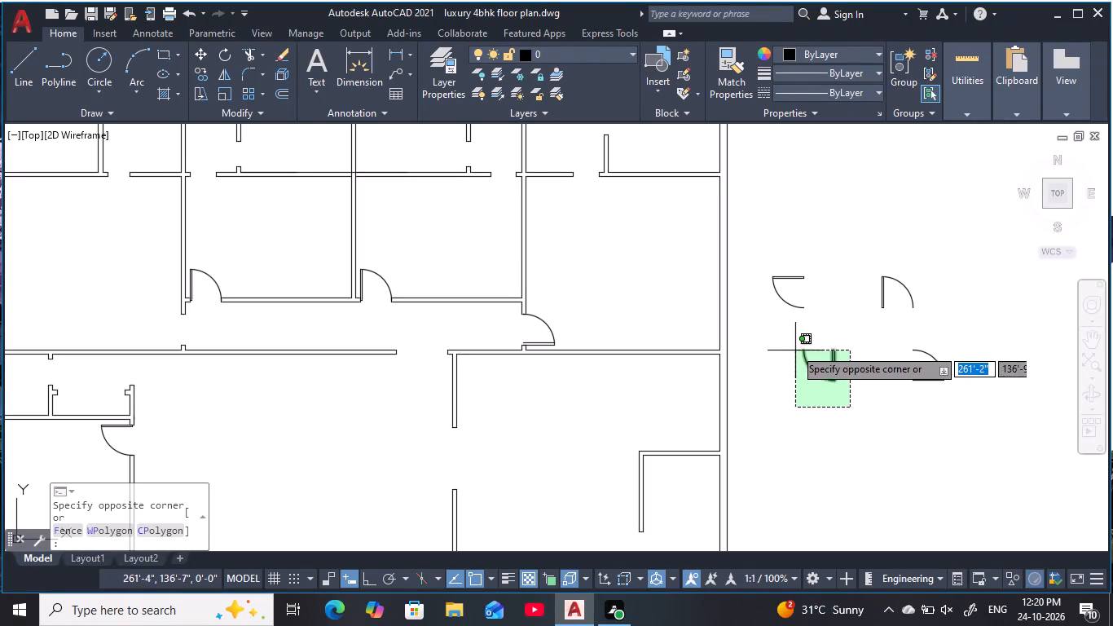
left_click(789, 342)
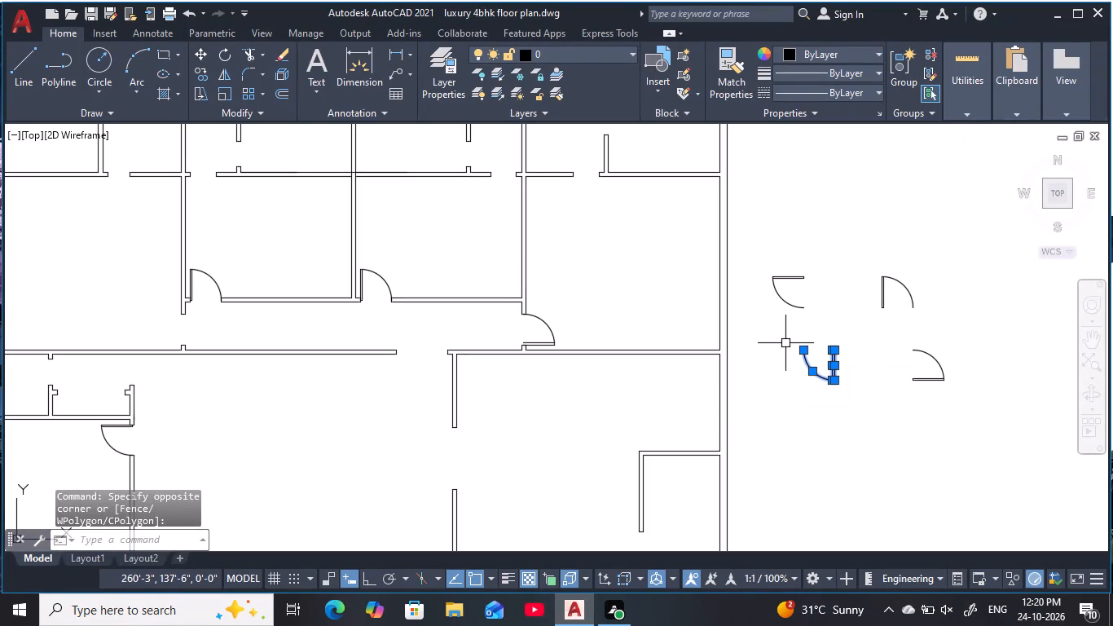
type("ro")
key("space")
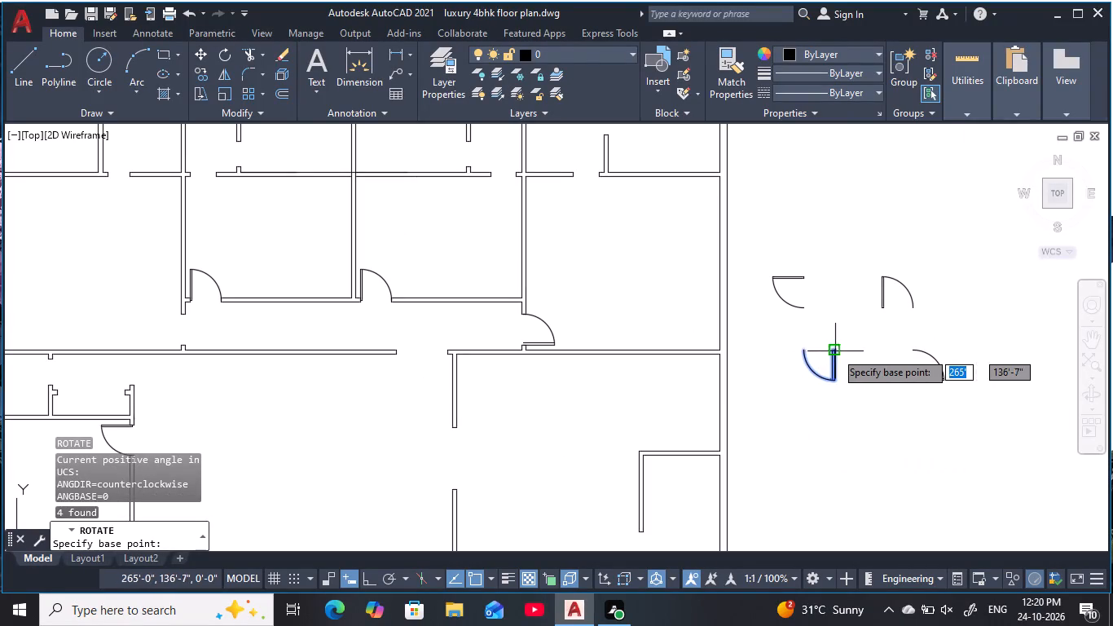
left_click(835, 349)
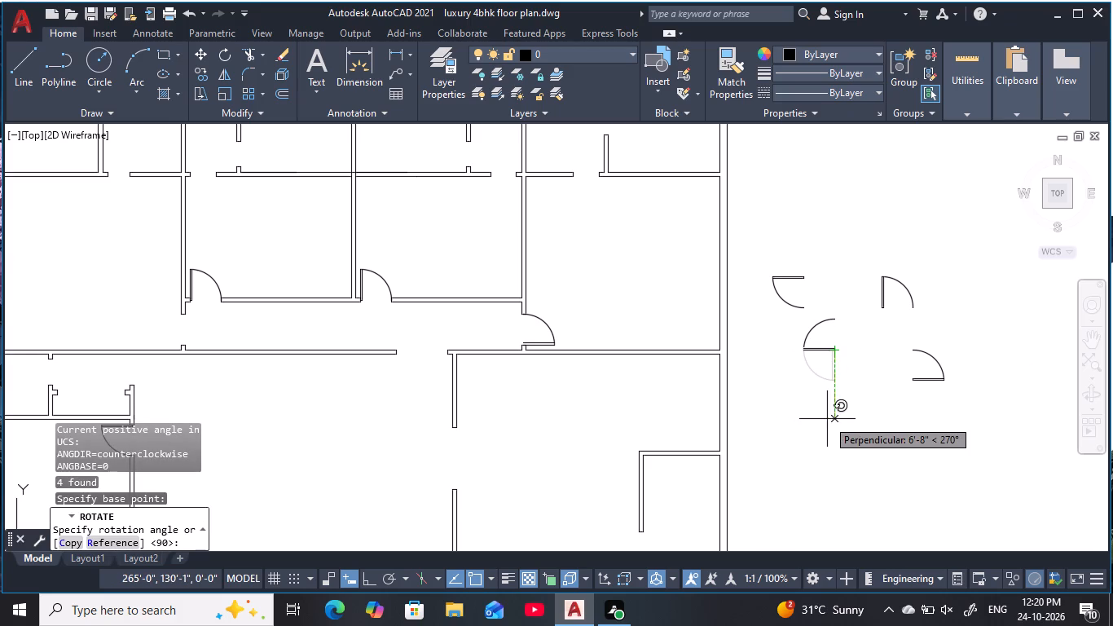
key("F8")
left_click(841, 422)
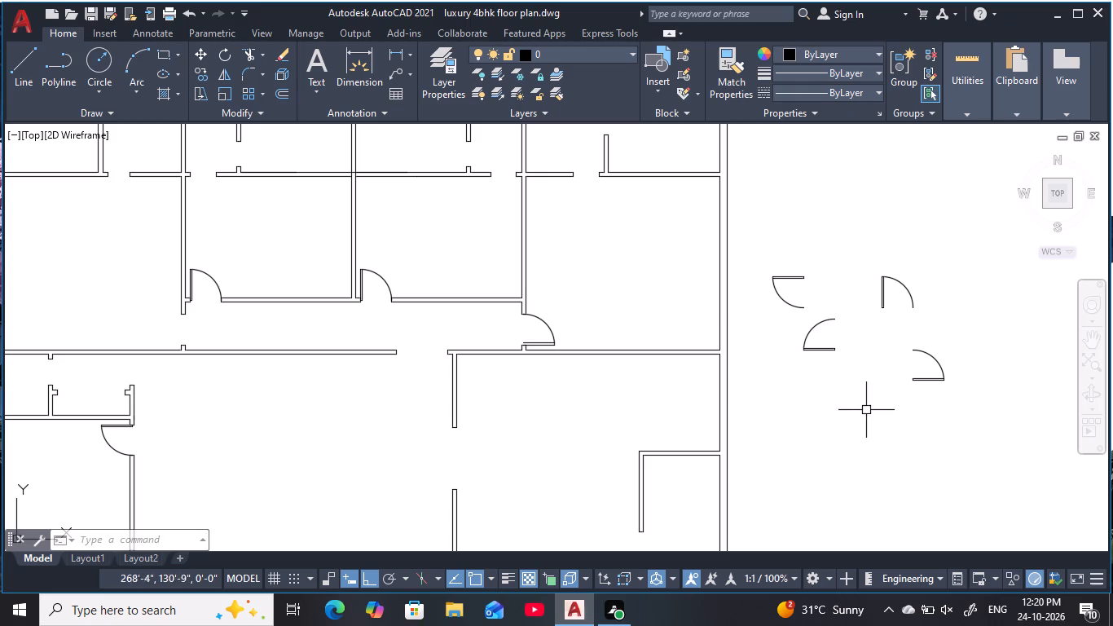
key("Escape")
key("Escape")
key("Escape")
With ortho off, copy the rotated lower-left door from its arc's free end to the wall-end midpoint at the left bedroom's right-wall opening.
left_click(793, 318)
left_click(861, 392)
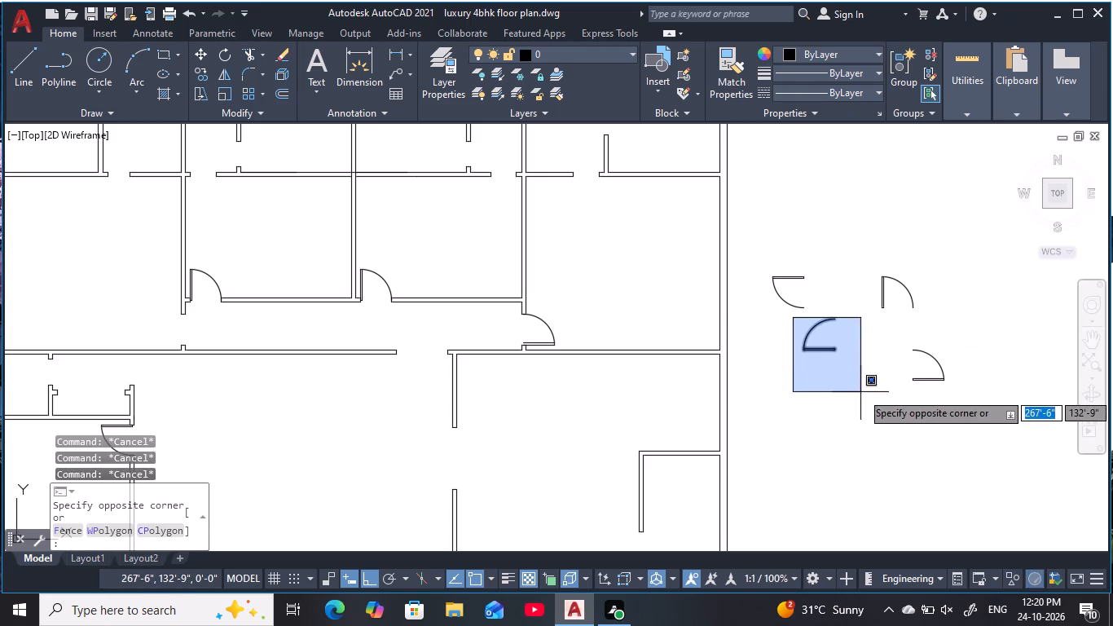
key("c")
type("o")
key("space")
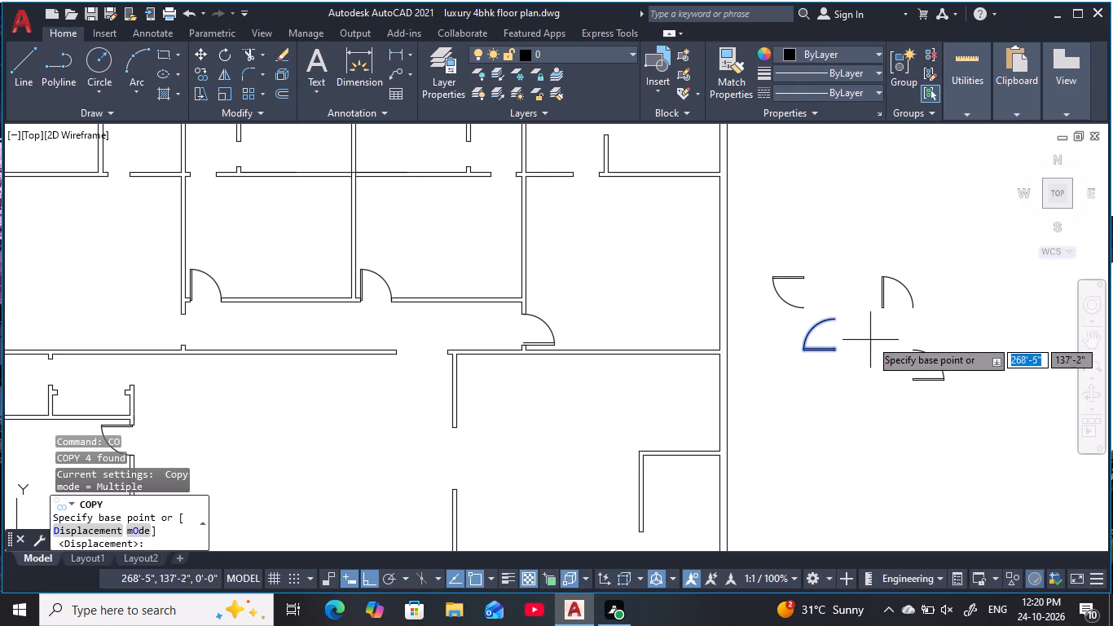
left_click(838, 320)
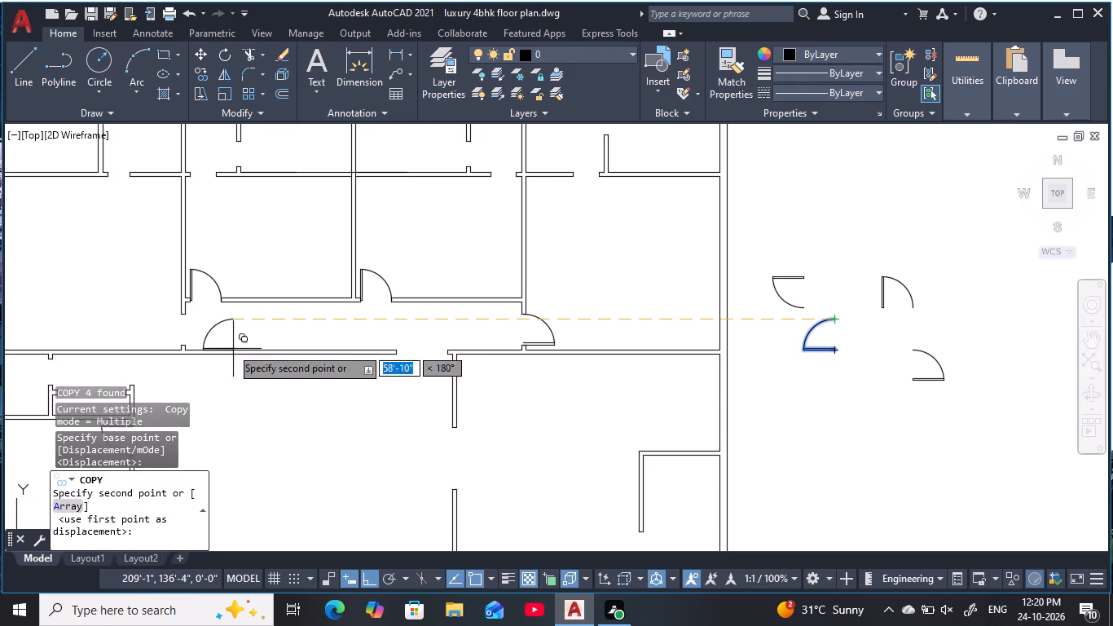
key("F8")
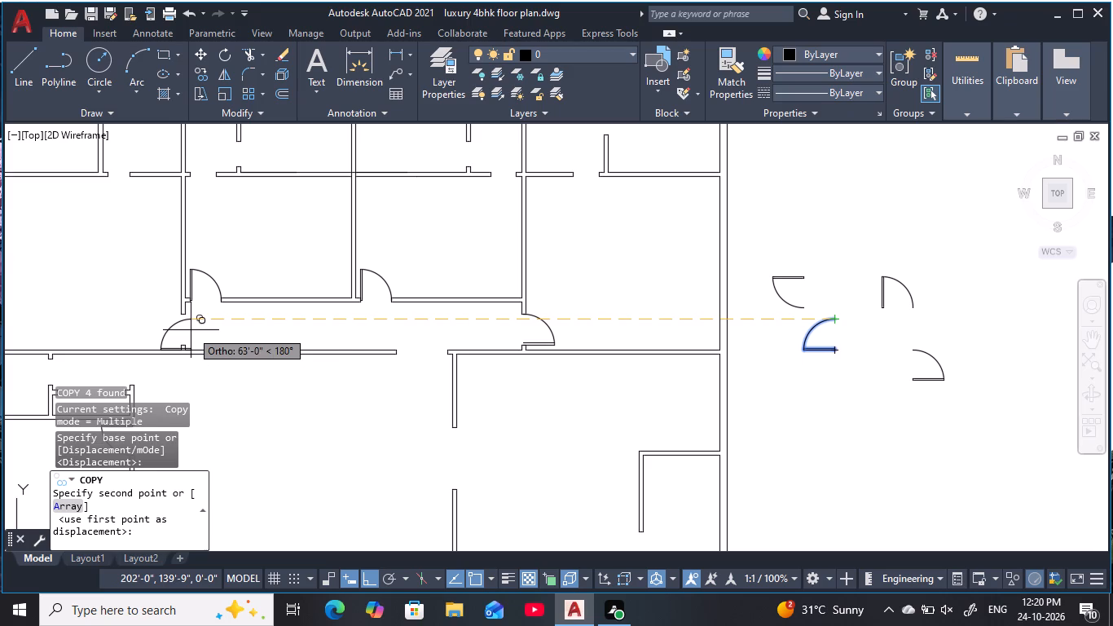
scroll(179, 322, "up", 3)
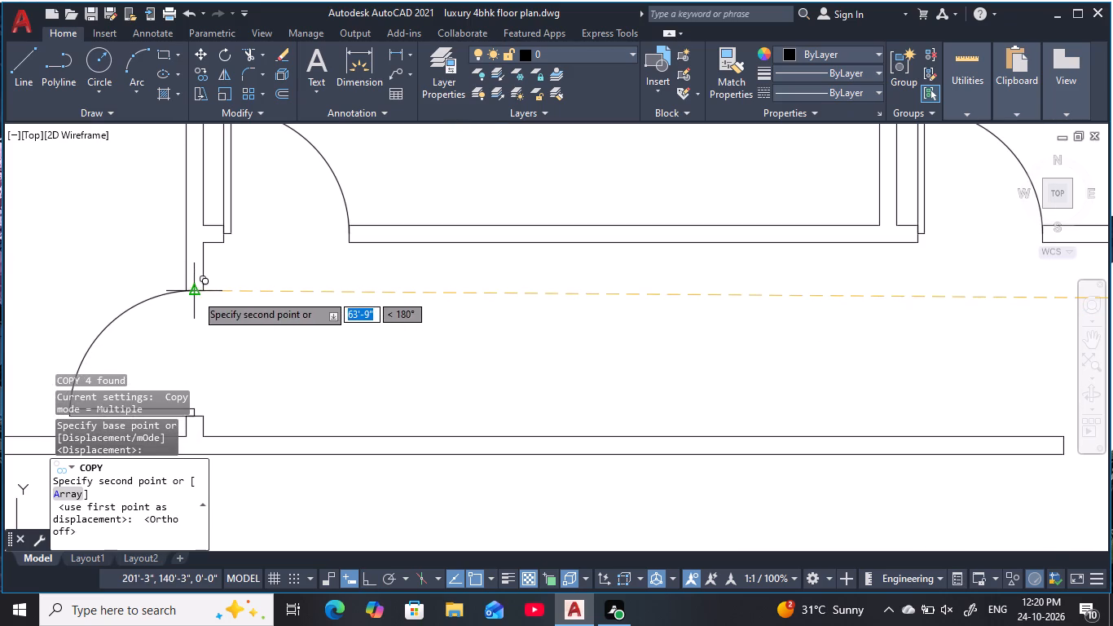
left_click(196, 293)
key("Escape")
key("Escape")
Draw a 2" line closing the hinge end of the door leaf at the right bedroom's left-wall opening.
scroll(495, 328, "down", 3)
middle_click_drag(501, 328, 477, 345)
scroll(757, 381, "up", 4)
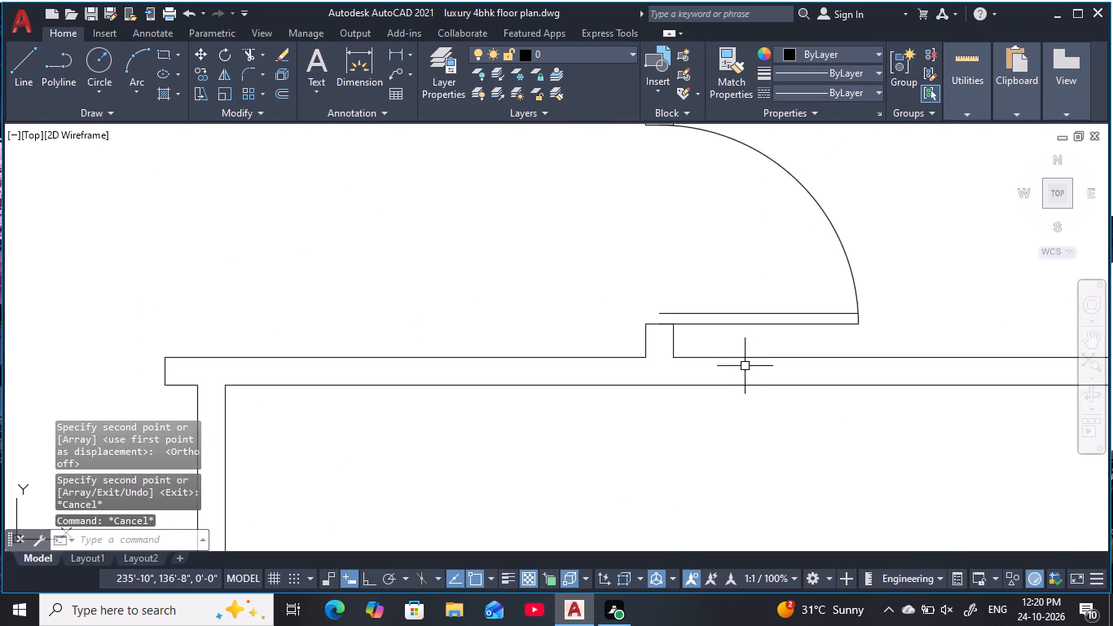
scroll(691, 342, "up", 2)
key("Escape")
type("l")
key("space")
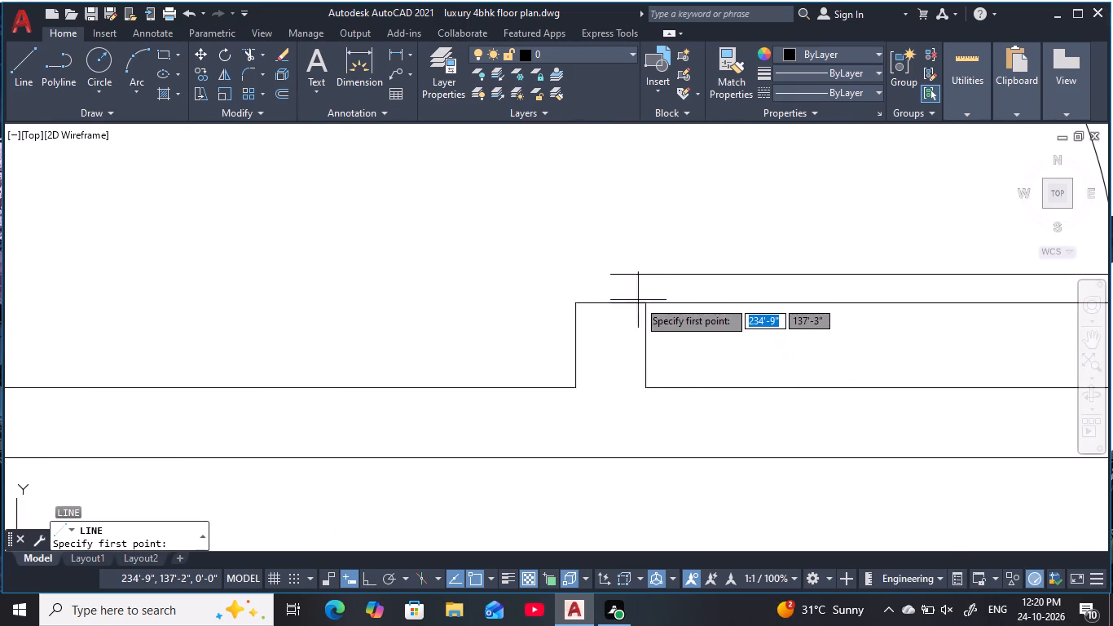
left_click(613, 276)
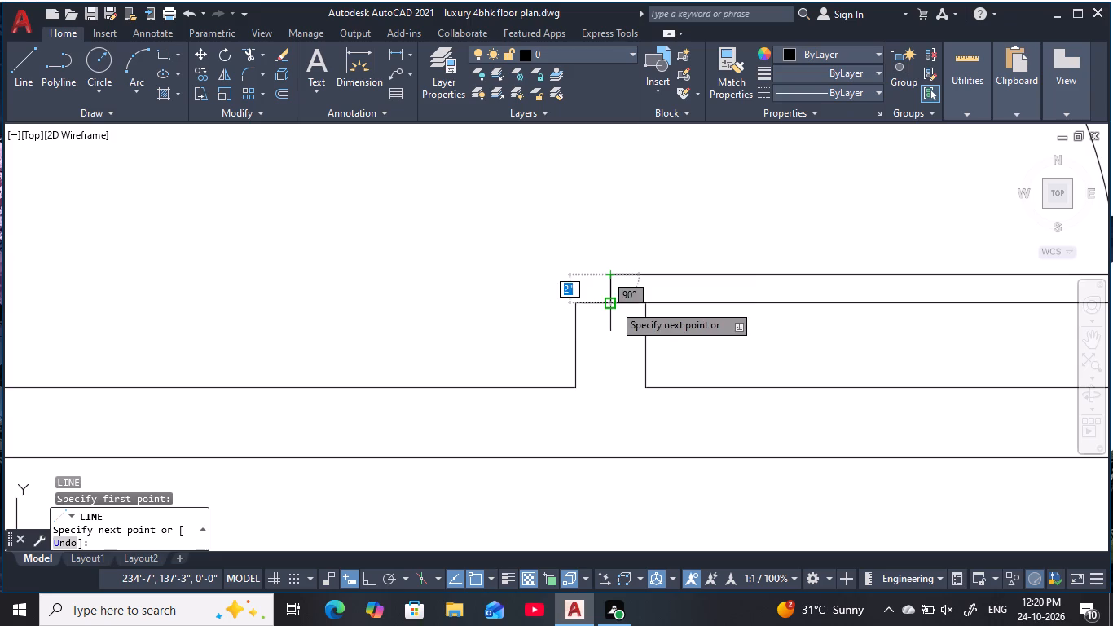
left_click(614, 304)
key("Escape")
key("Escape")
scroll(632, 296, "down", 6)
middle_click_drag(611, 356, 649, 401)
key("Escape")
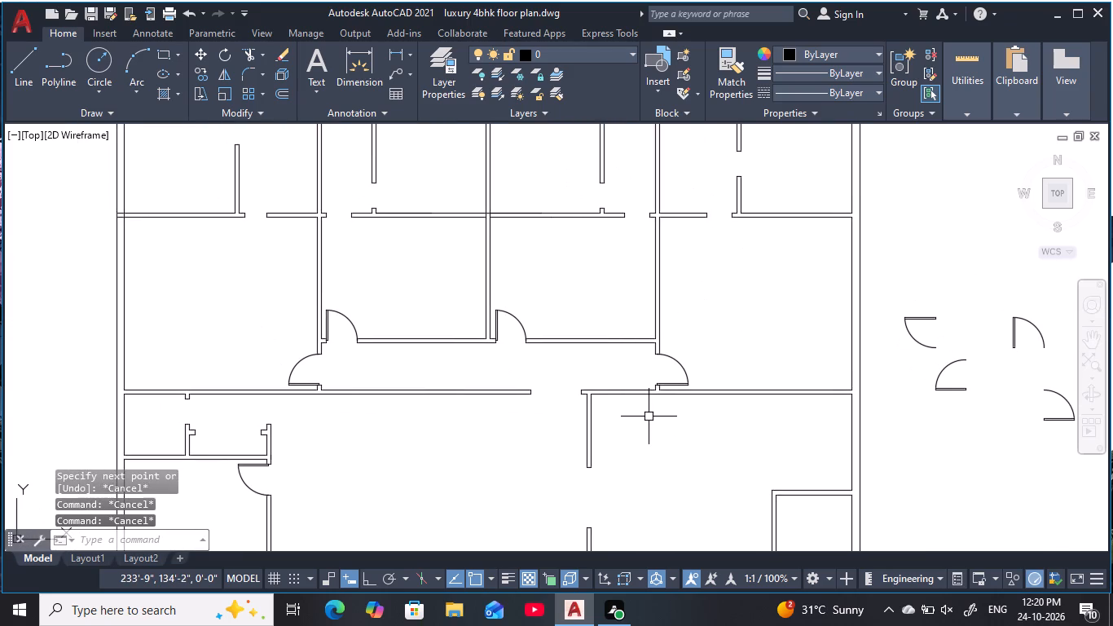
key("Escape")
key("Escape")
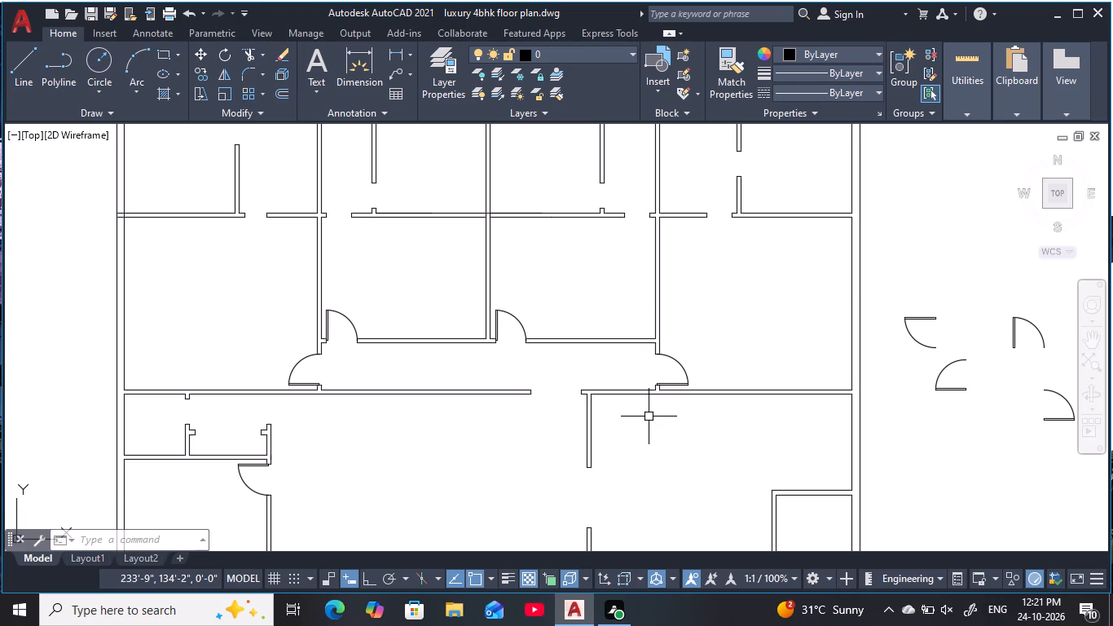
Draw a circle with a 1'9" radius in the empty space to the right of the door symbols.
scroll(598, 413, "down", 2)
middle_click_drag(599, 415, 617, 452)
scroll(495, 406, "up", 2)
middle_click_drag(496, 406, 420, 355)
scroll(413, 348, "down", 1)
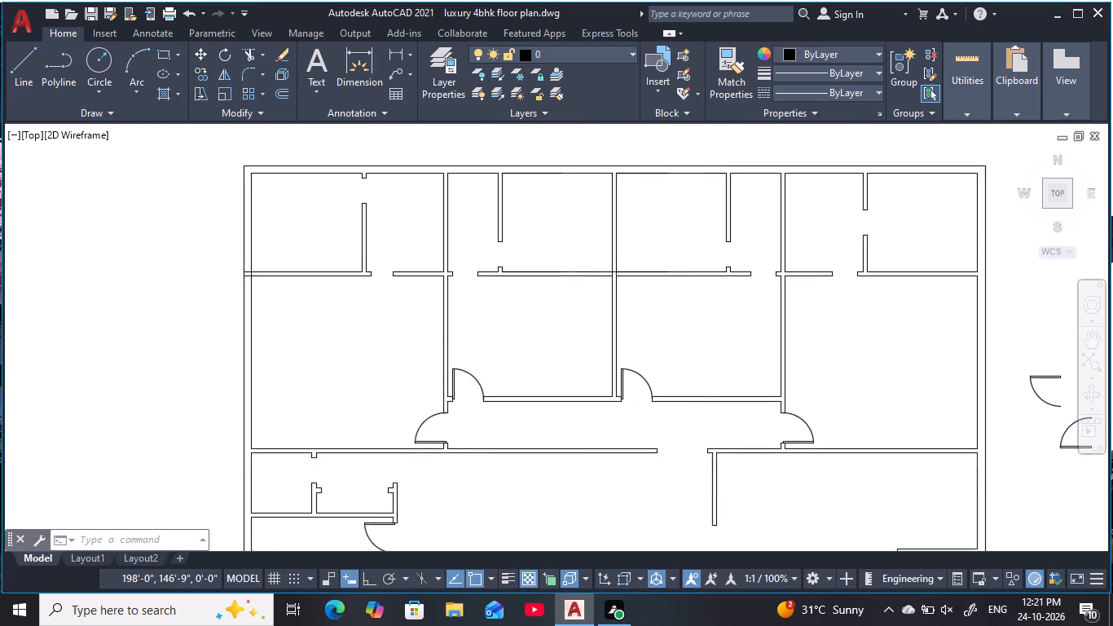
scroll(415, 348, "down", 1)
middle_click_drag(510, 402, 455, 397)
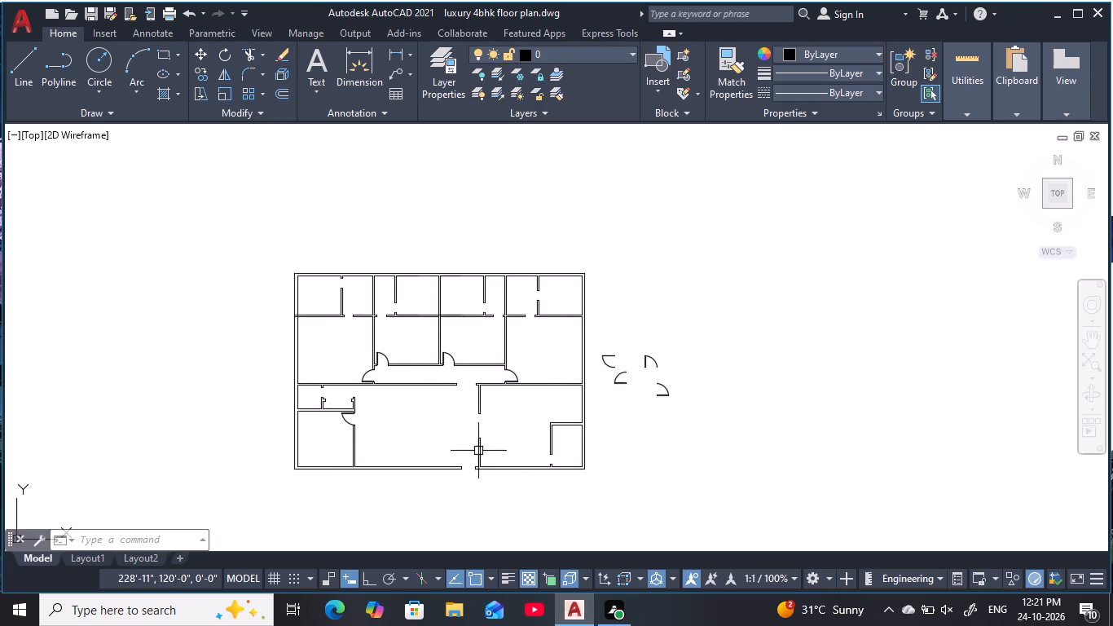
middle_click_drag(449, 428, 472, 412)
key("Escape")
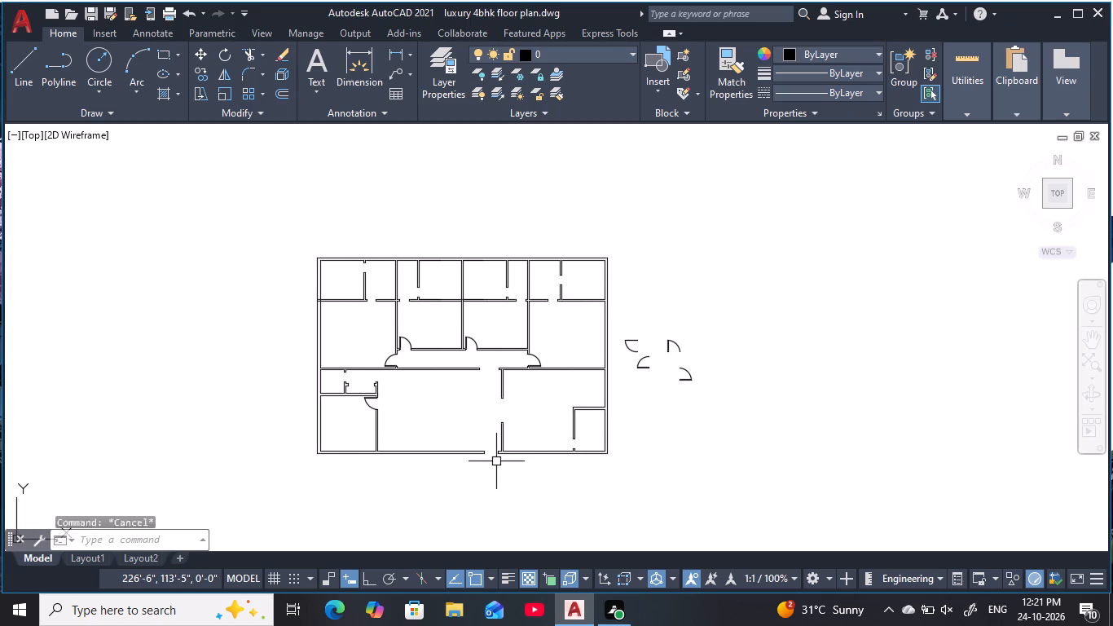
key("Escape")
key("Escape")
type("c")
key("space")
middle_click_drag(741, 355, 592, 359)
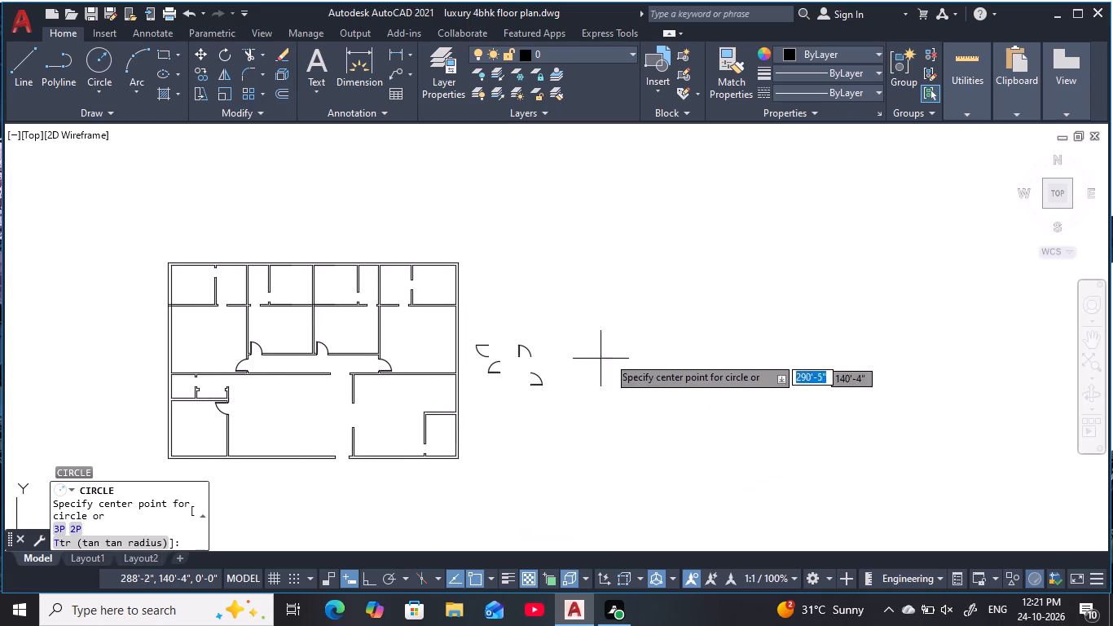
left_click(629, 329)
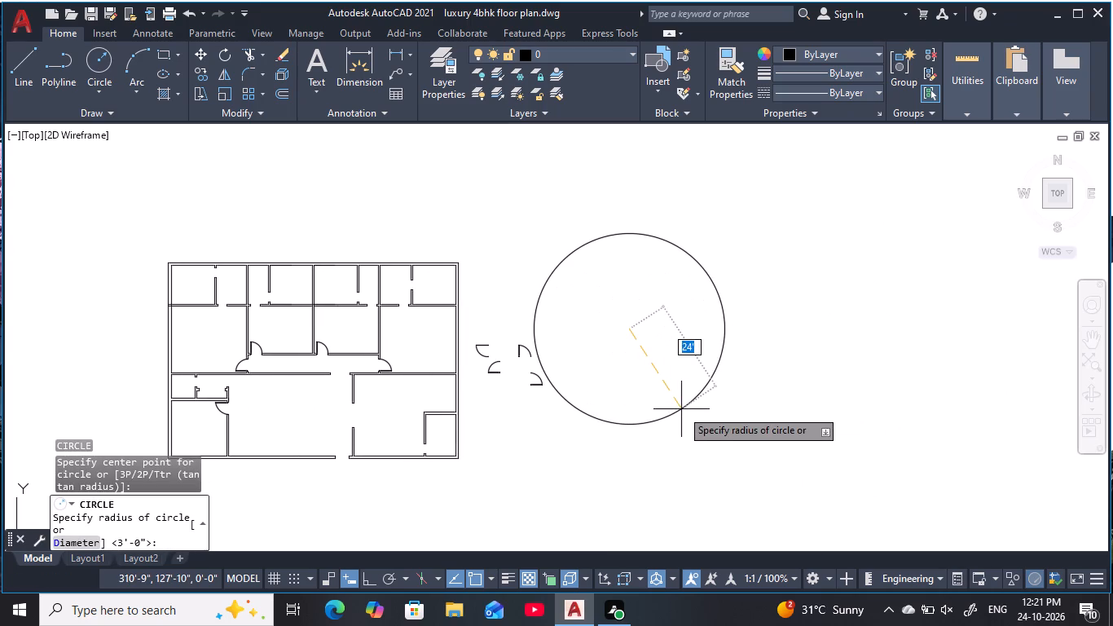
key("1")
type("'9")
key("space")
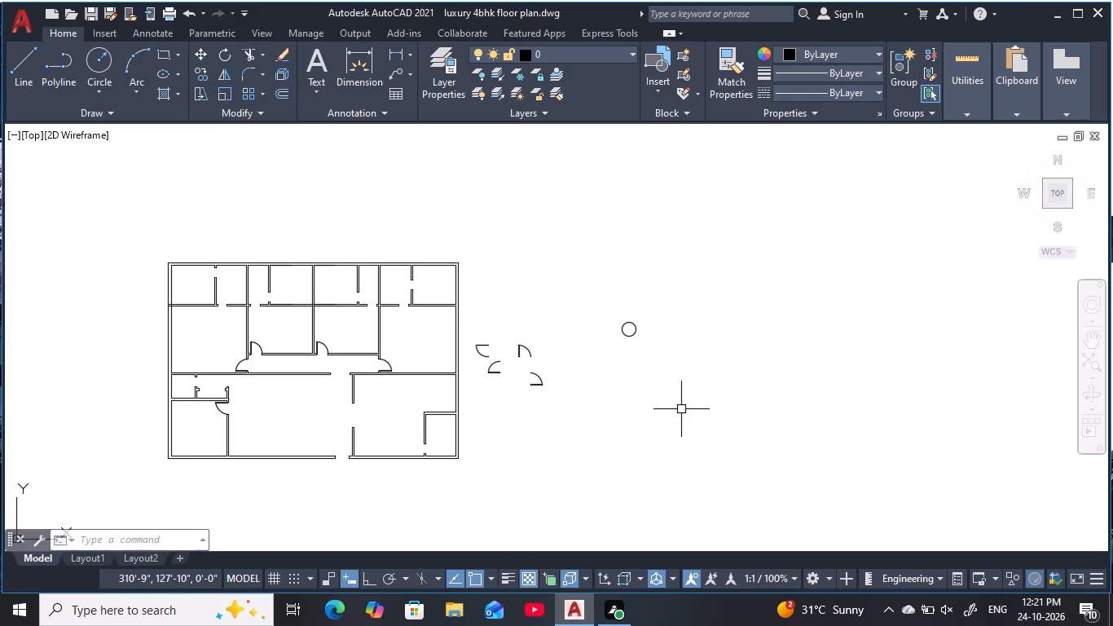
key("Escape")
key("Escape")
key("Escape")
key("Escape")
key("Escape")
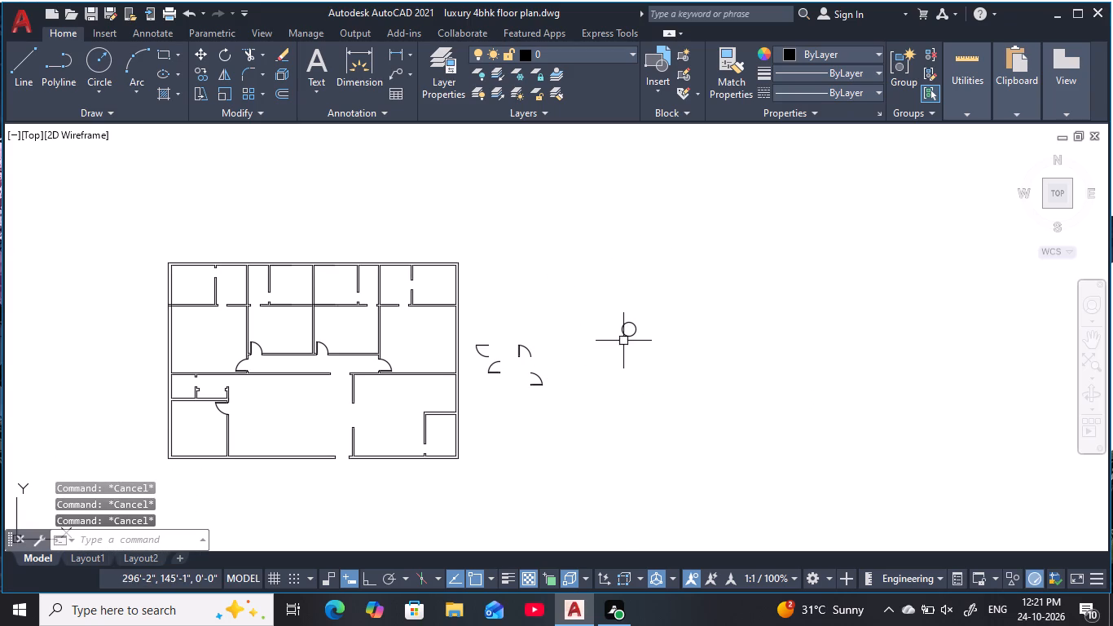
key("Escape")
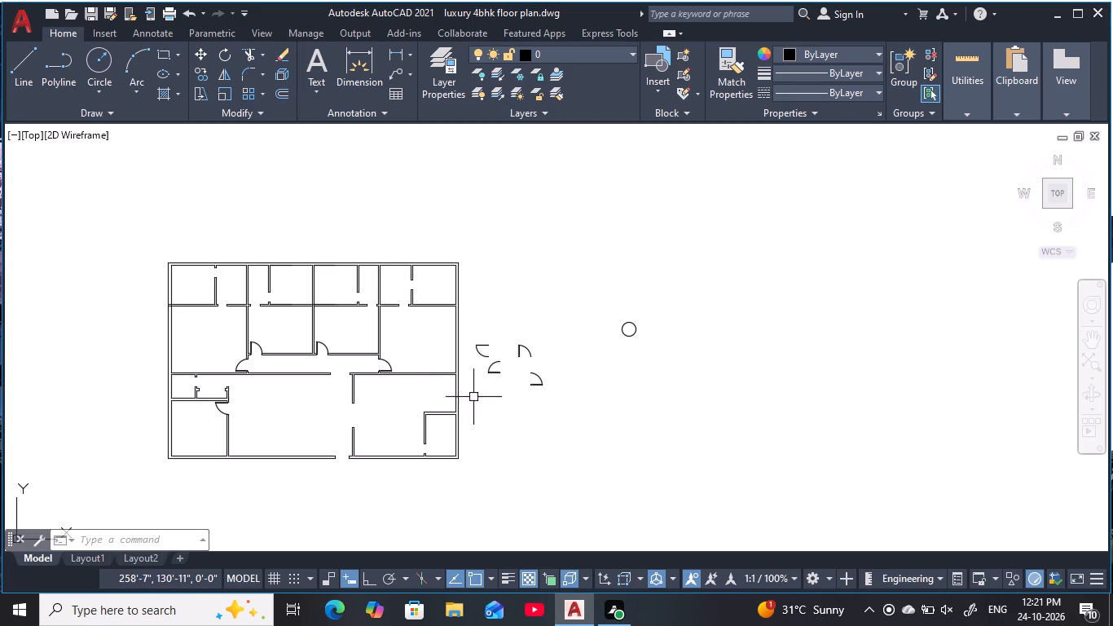
Draw connected lines from the new circle's top quadrant to its centre and on to its right quadrant.
scroll(466, 384, "up", 1)
middle_click_drag(471, 382, 481, 434)
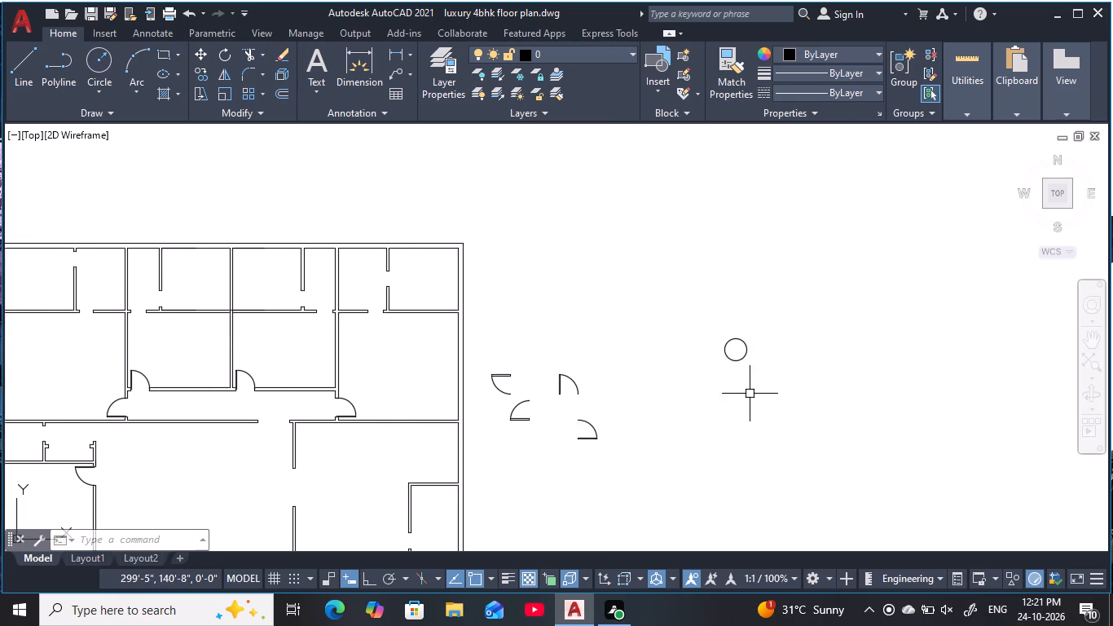
scroll(750, 386, "up", 3)
middle_click_drag(680, 327, 690, 413)
scroll(683, 394, "up", 1)
type("l")
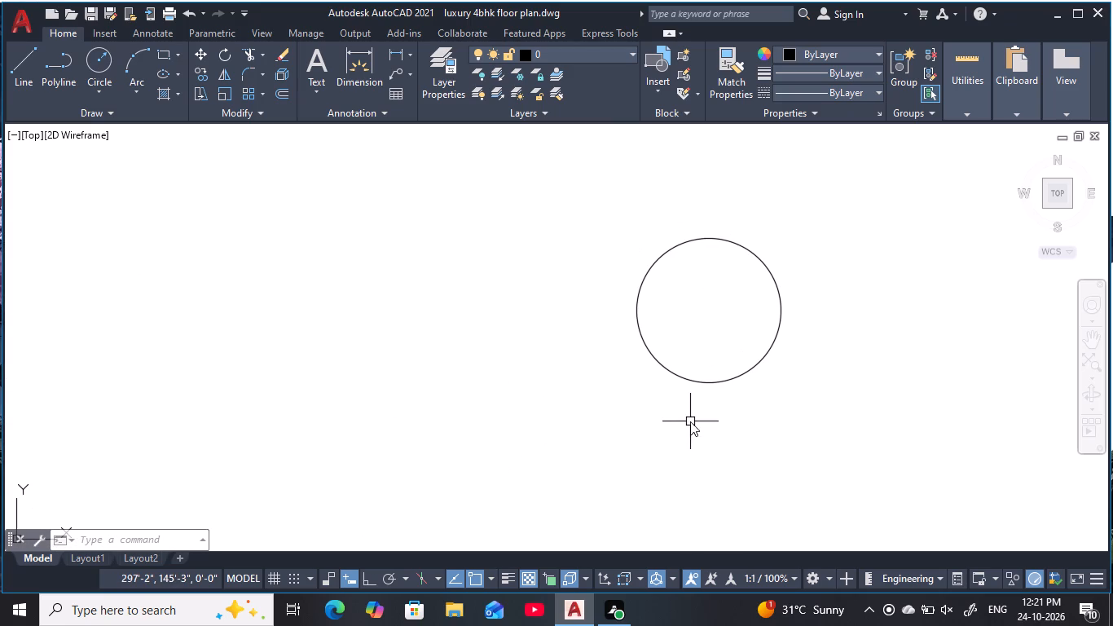
key("space")
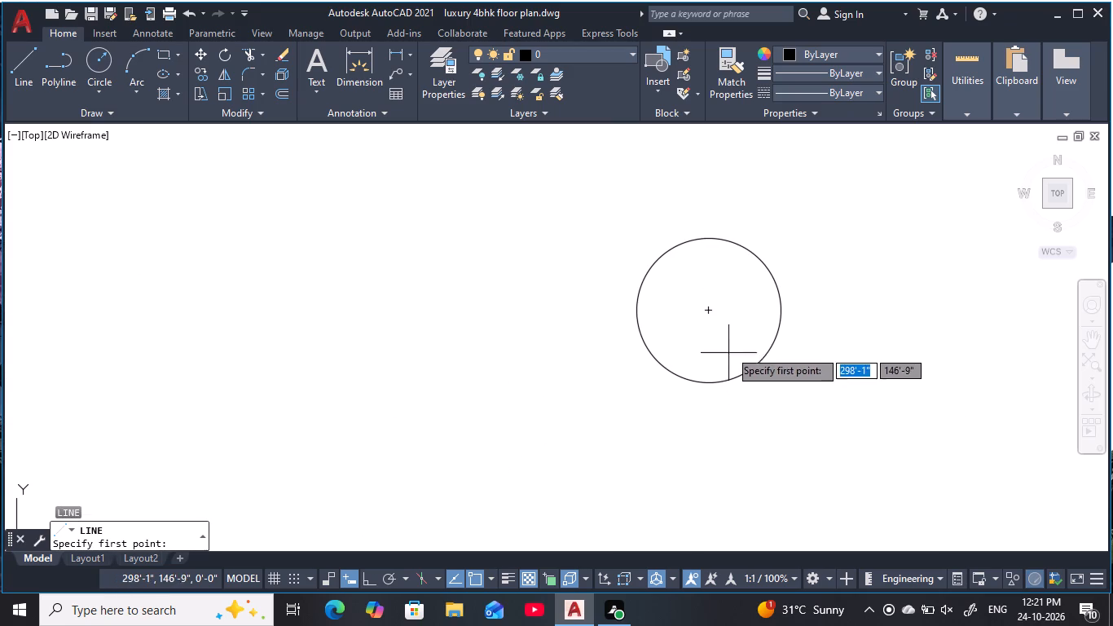
left_click(713, 237)
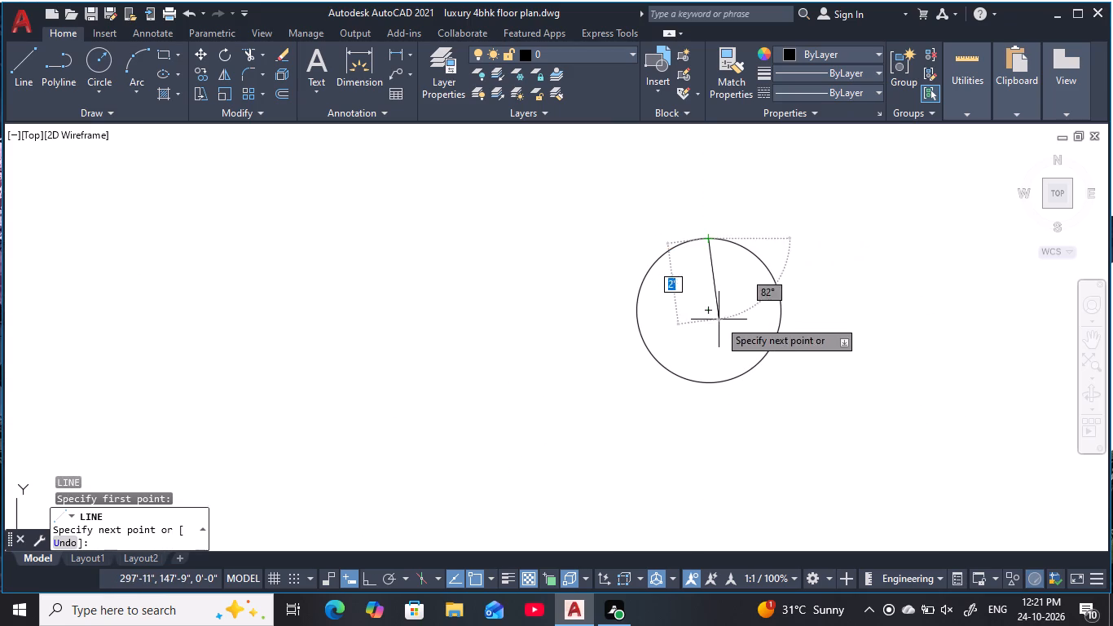
left_click(710, 312)
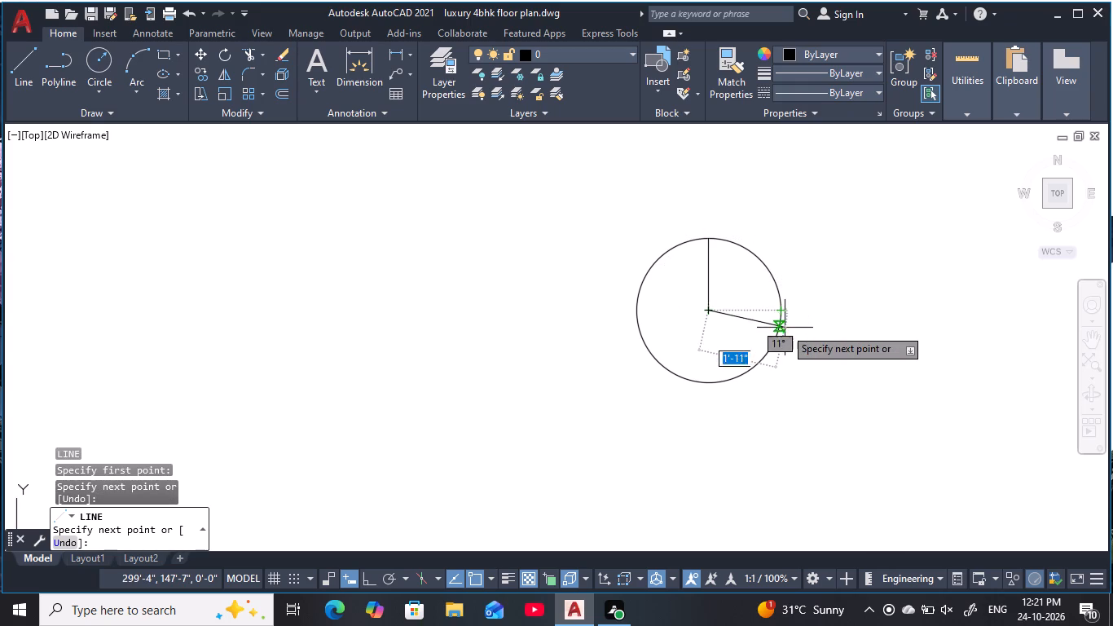
left_click(785, 310)
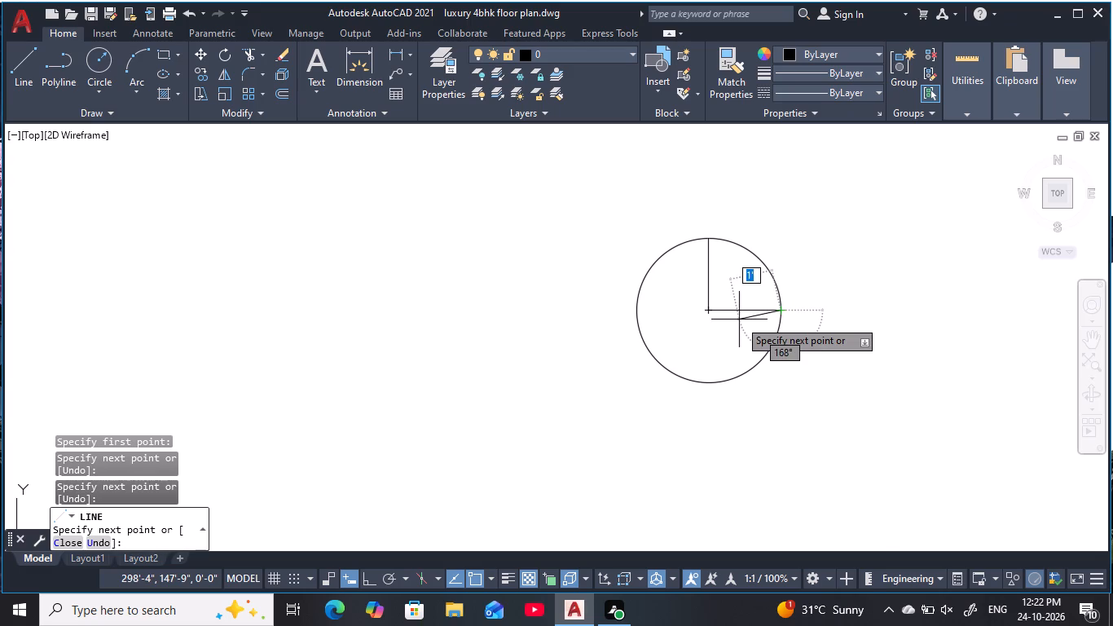
key("Escape")
key("Escape")
key("Escape")
key("Escape")
key("Escape")
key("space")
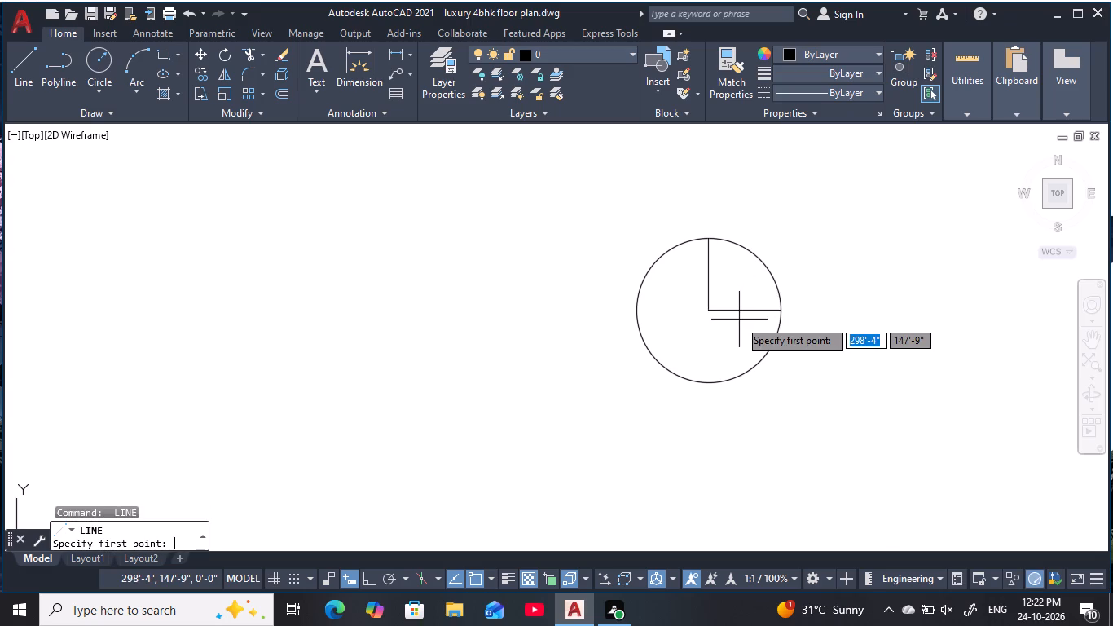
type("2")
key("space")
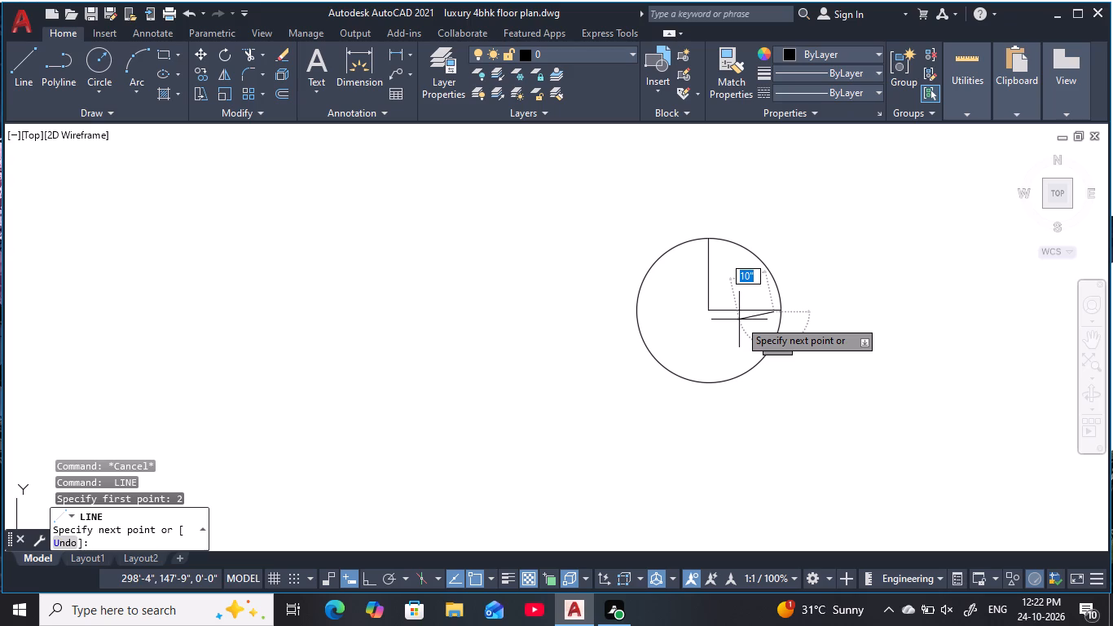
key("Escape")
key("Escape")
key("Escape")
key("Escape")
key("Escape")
Offset the circle's vertical radius line 2" to the right to form the door leaf.
type("o")
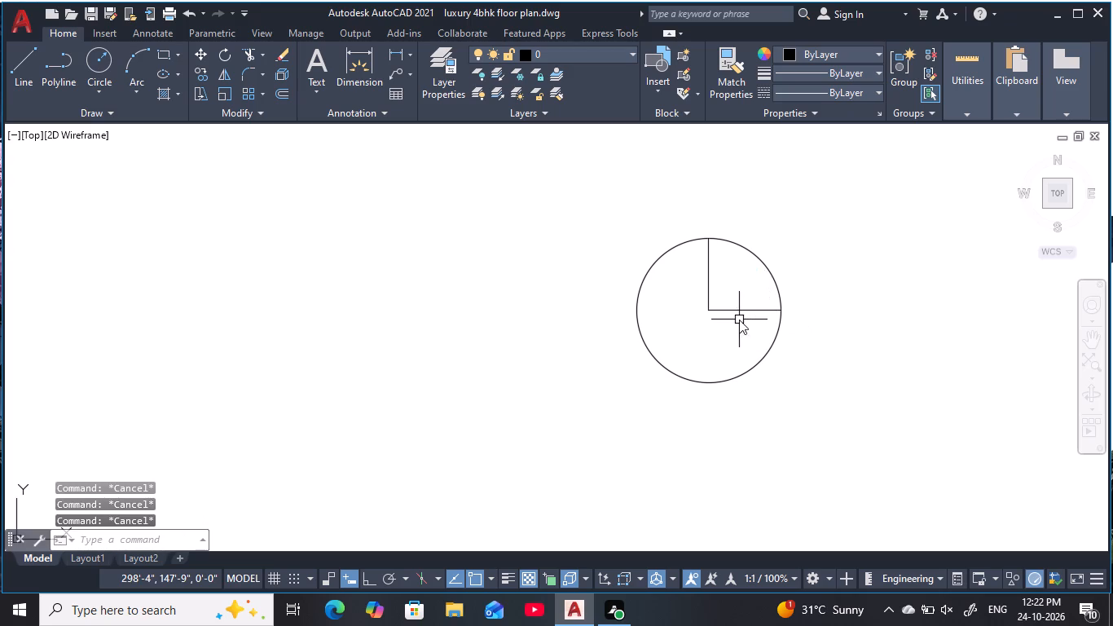
key("space")
type("2")
key("space")
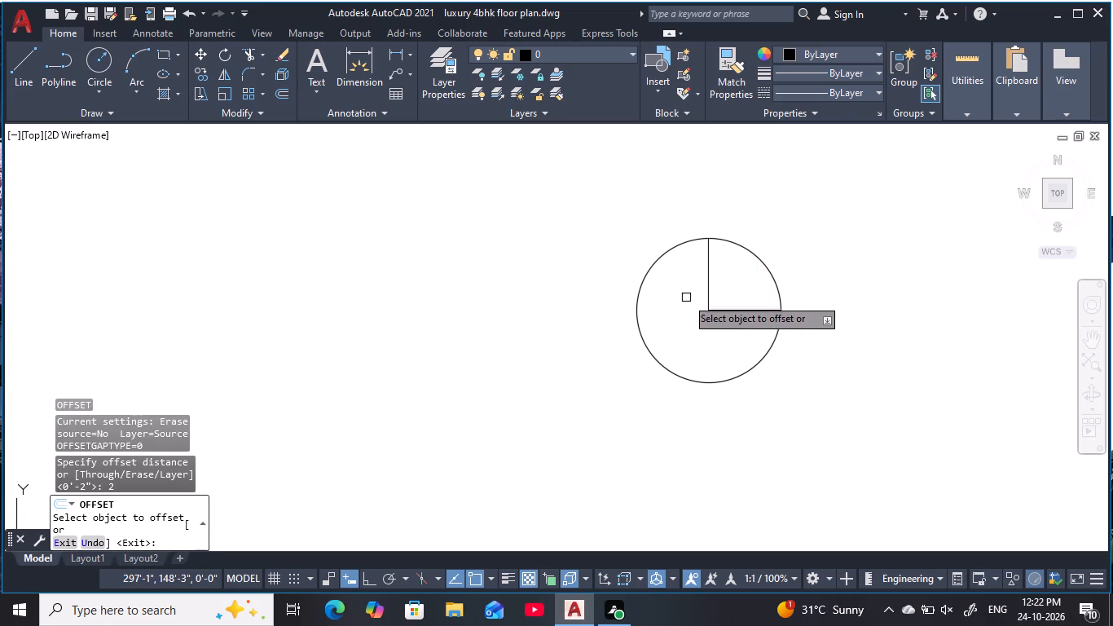
left_click(706, 286)
left_click(737, 285)
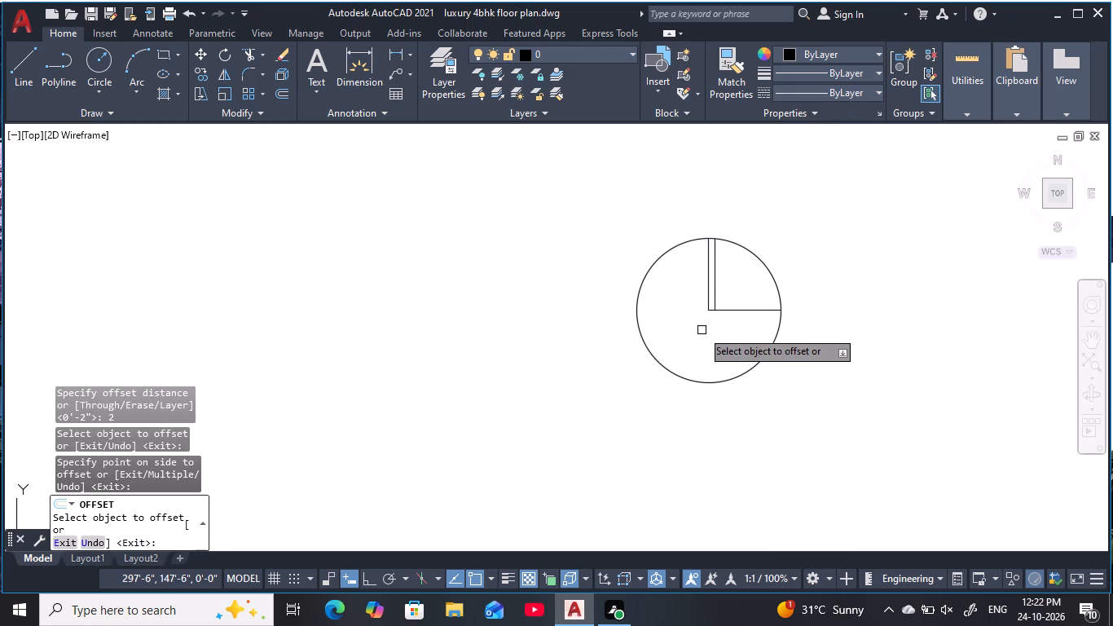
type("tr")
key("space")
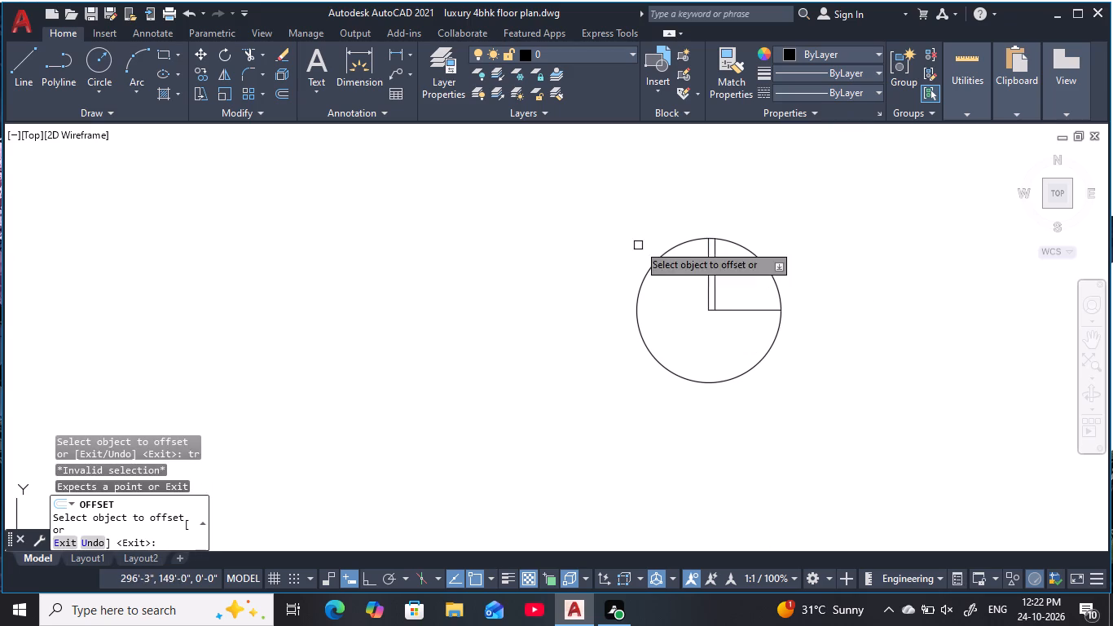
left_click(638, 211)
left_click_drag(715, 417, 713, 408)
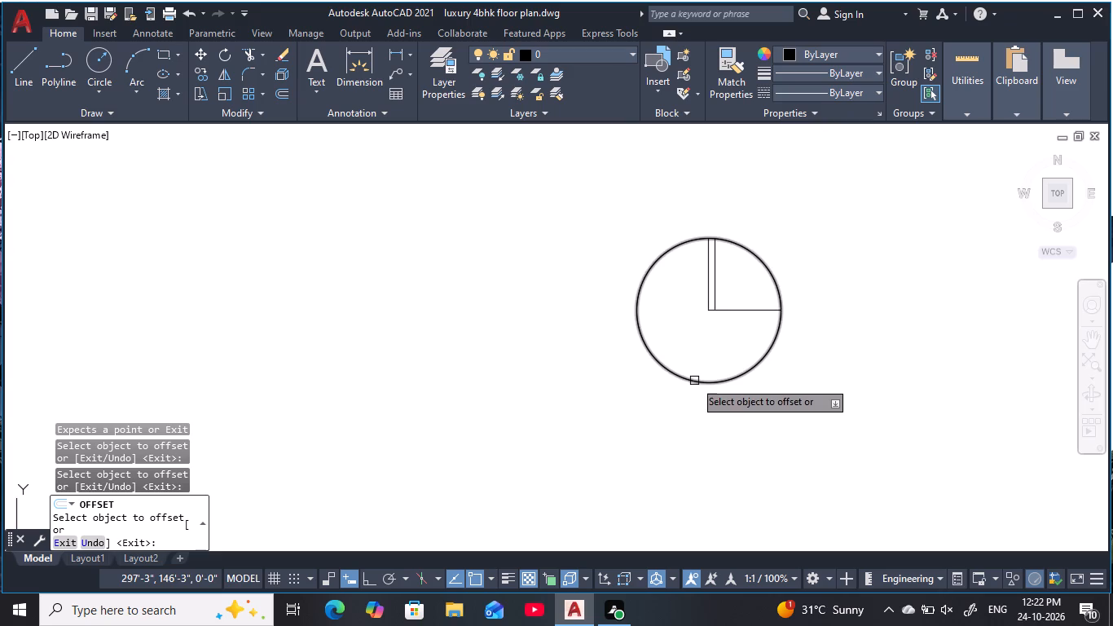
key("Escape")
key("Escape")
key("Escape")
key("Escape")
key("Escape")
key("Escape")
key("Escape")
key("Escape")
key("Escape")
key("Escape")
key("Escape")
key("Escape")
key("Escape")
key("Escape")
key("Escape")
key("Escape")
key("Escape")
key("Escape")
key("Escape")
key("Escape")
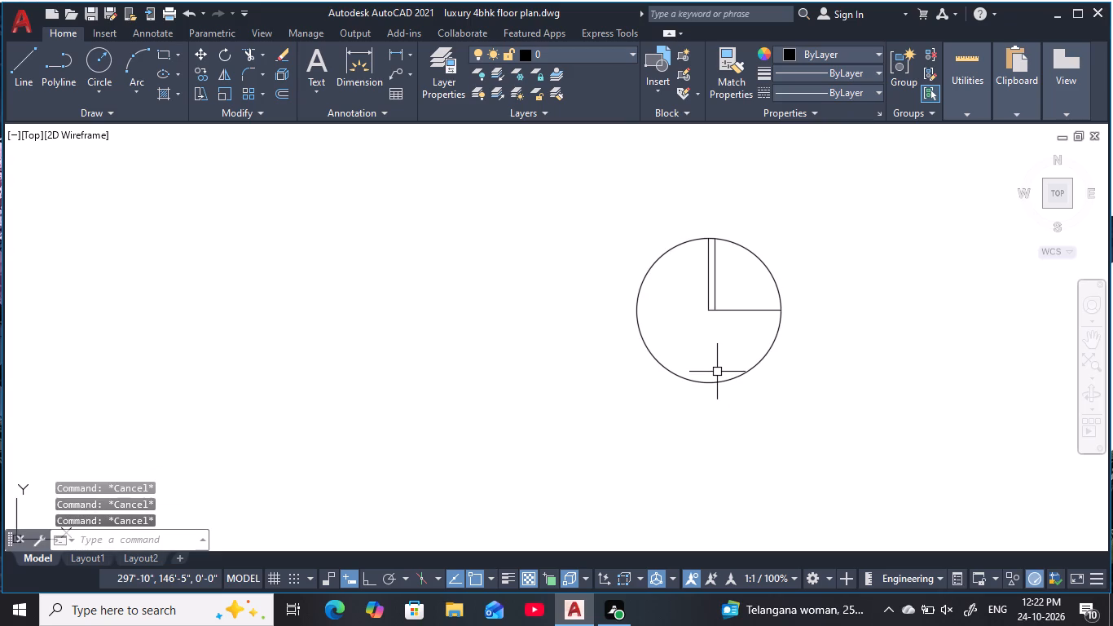
Trim the circle down to its upper-right quarter arc and remove the horizontal radius line beside the leaf.
type("tr")
key("space")
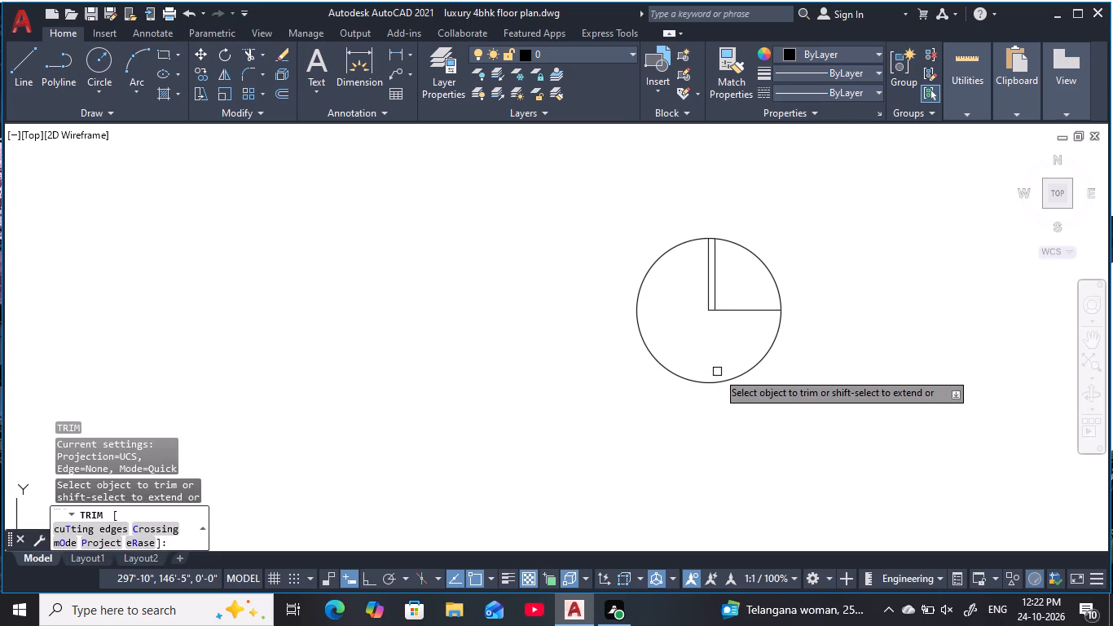
left_click(767, 415)
left_click(573, 216)
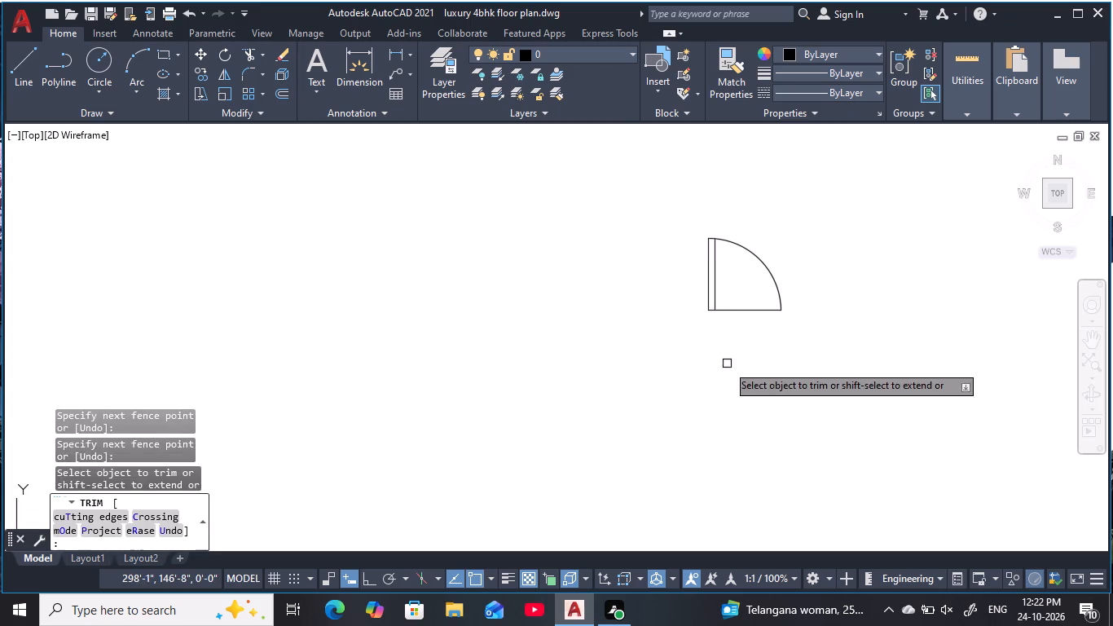
left_click(751, 342)
left_click(737, 299)
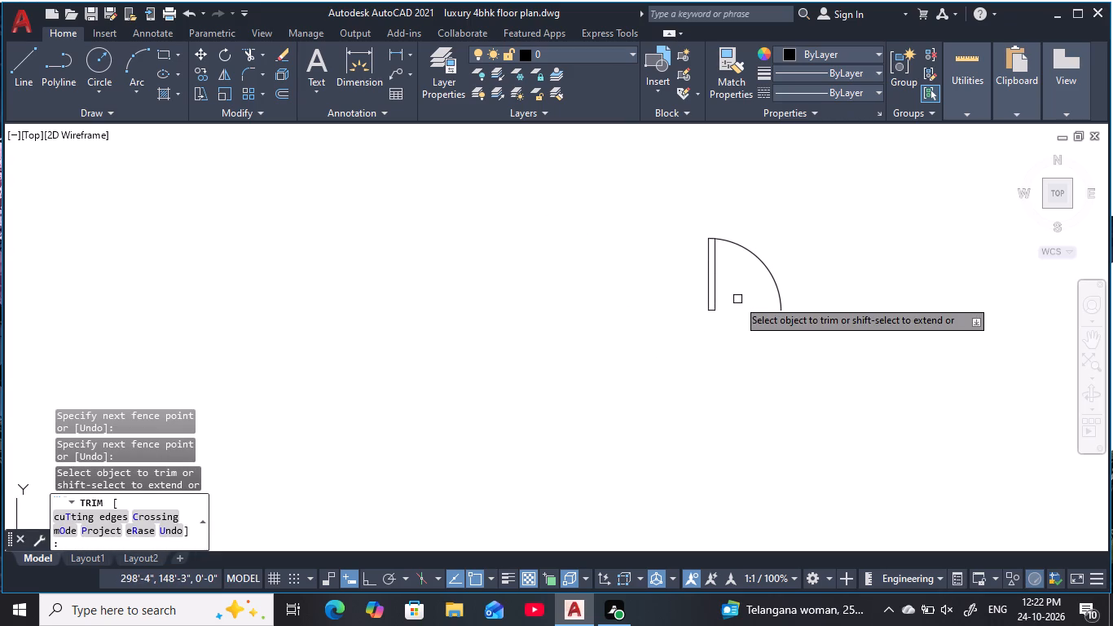
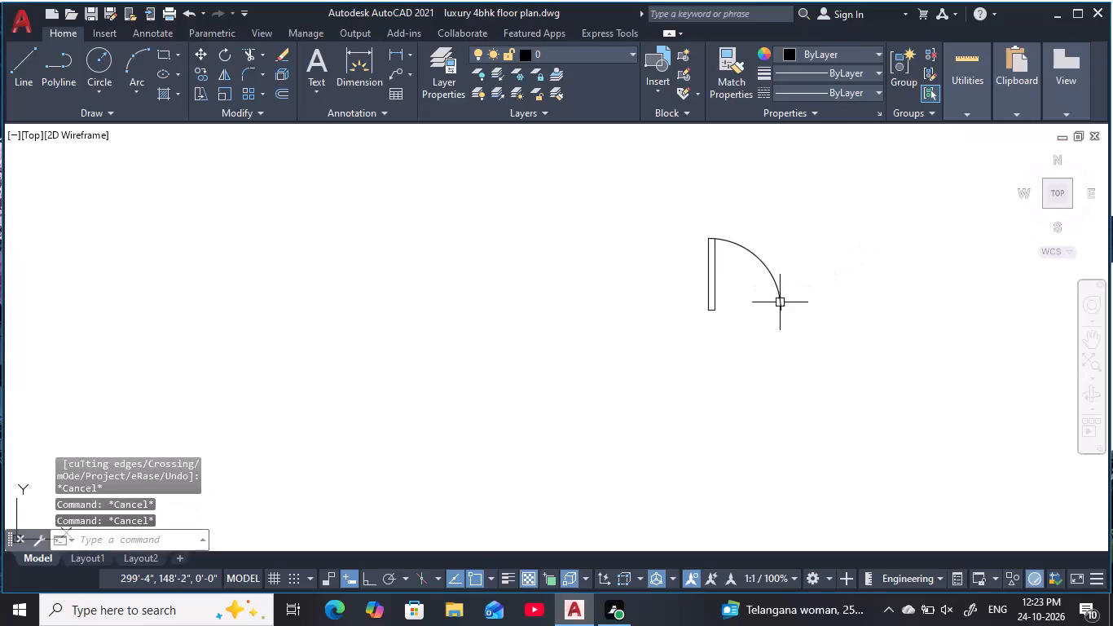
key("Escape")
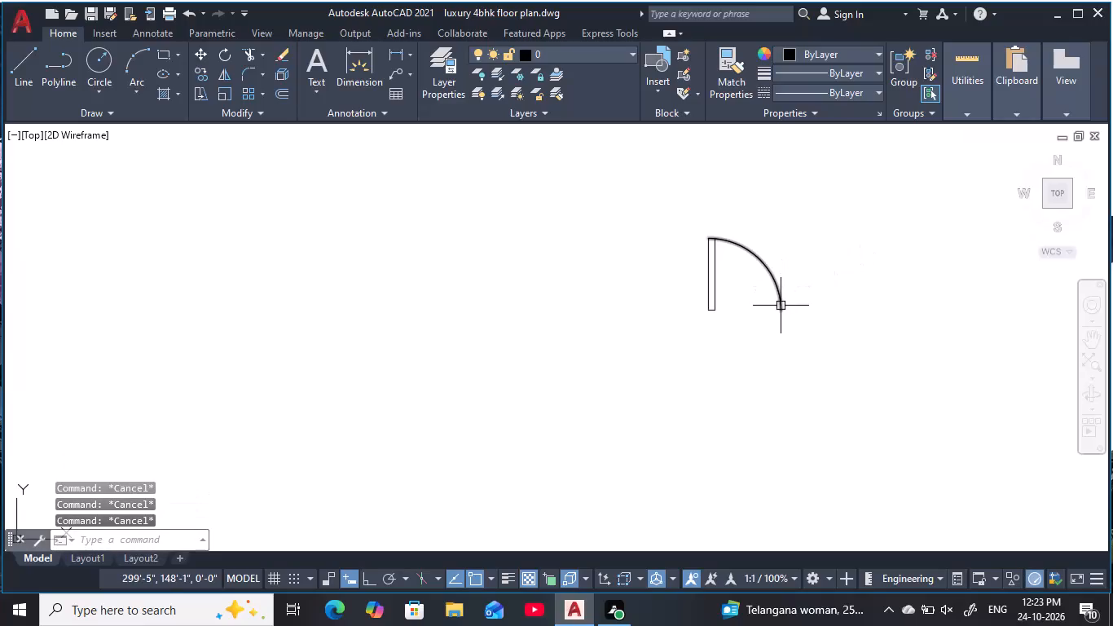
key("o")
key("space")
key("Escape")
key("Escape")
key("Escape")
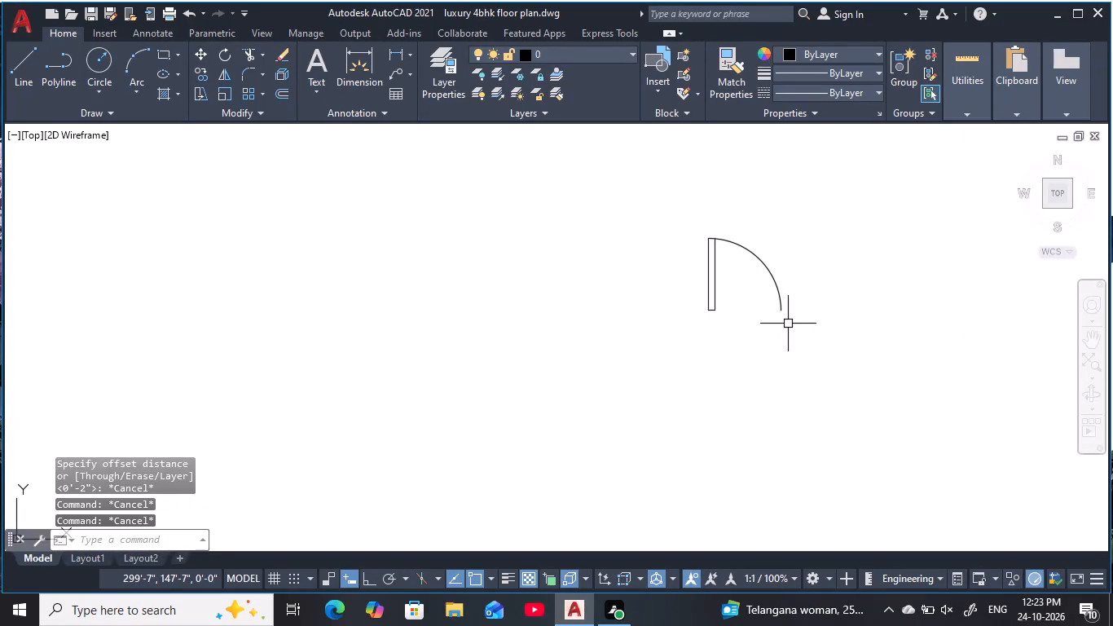
Mirror the 1'9" door about a vertical line through the arc's lower end, keeping the original, to form a double door.
type("mi")
key("space")
left_click(823, 365)
left_click(603, 186)
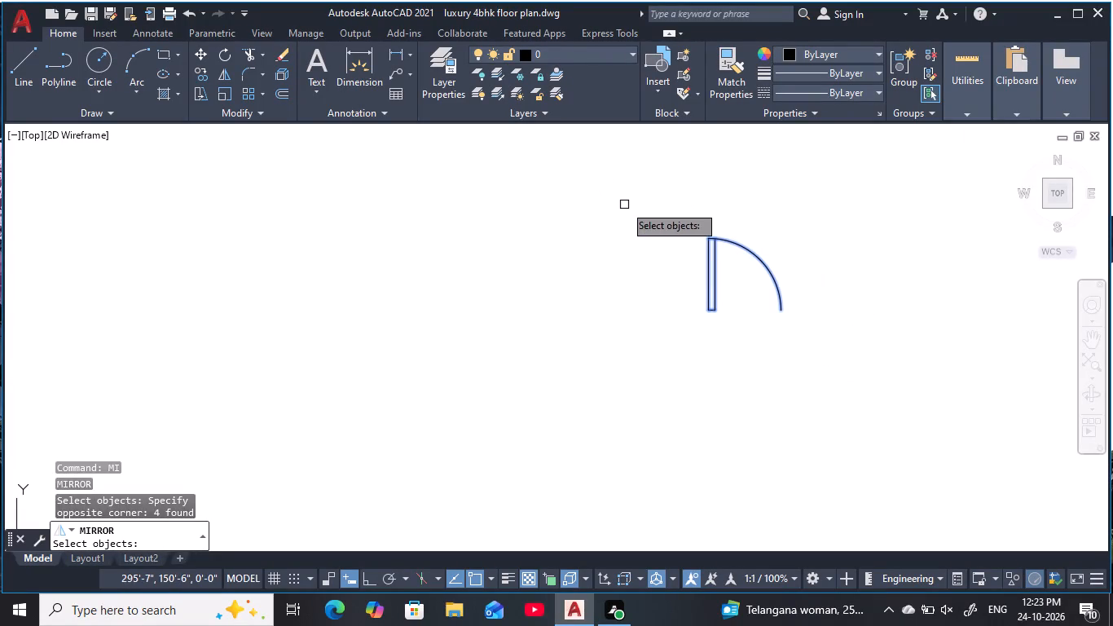
key("space")
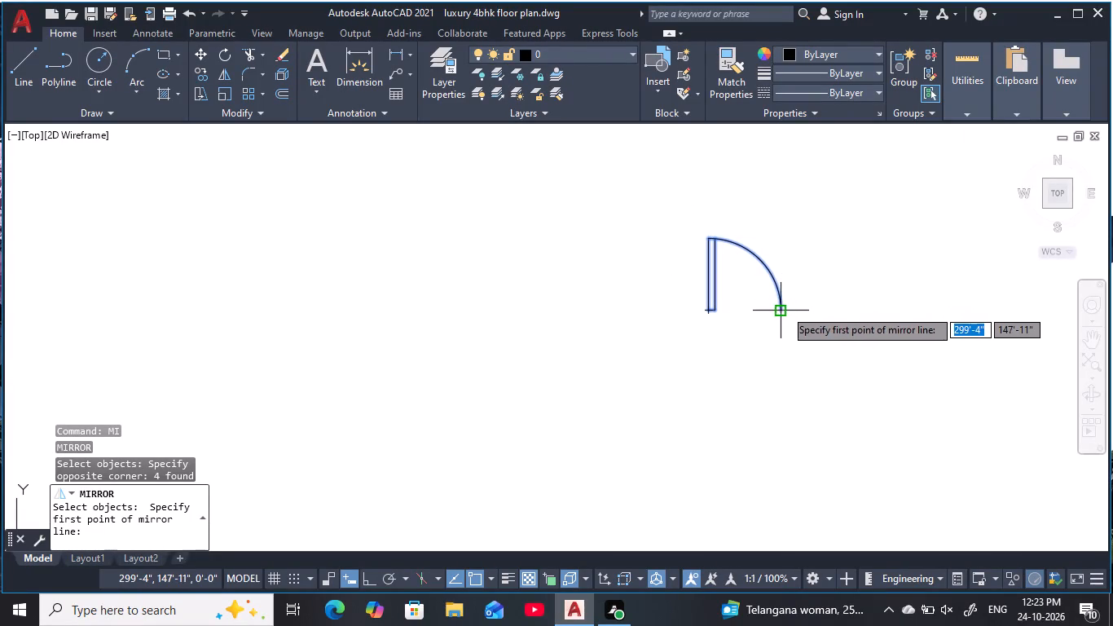
left_click(785, 309)
key("F8")
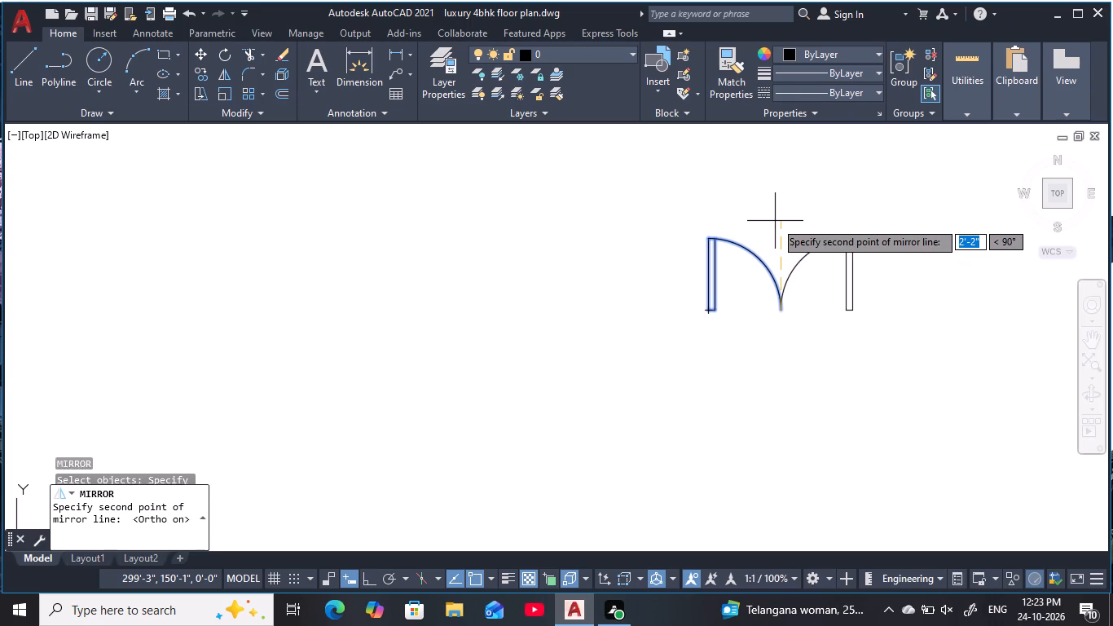
left_click(775, 221)
key("space")
Move the double door from its lower-left corner into the main entrance opening in the plan's bottom exterior wall.
left_click(948, 417)
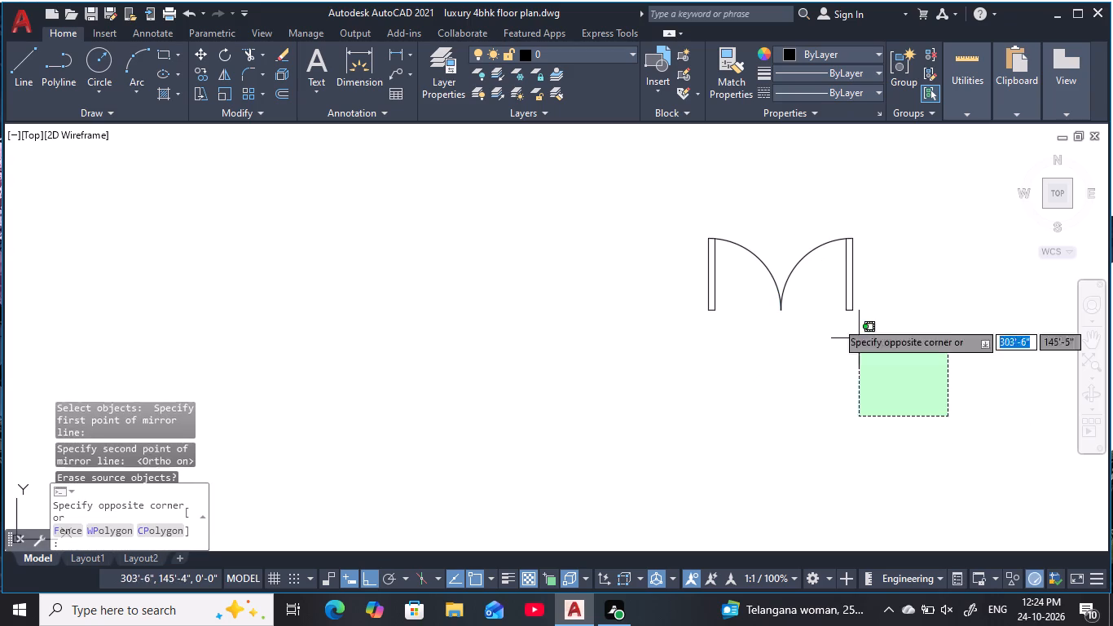
left_click_drag(594, 202, 565, 204)
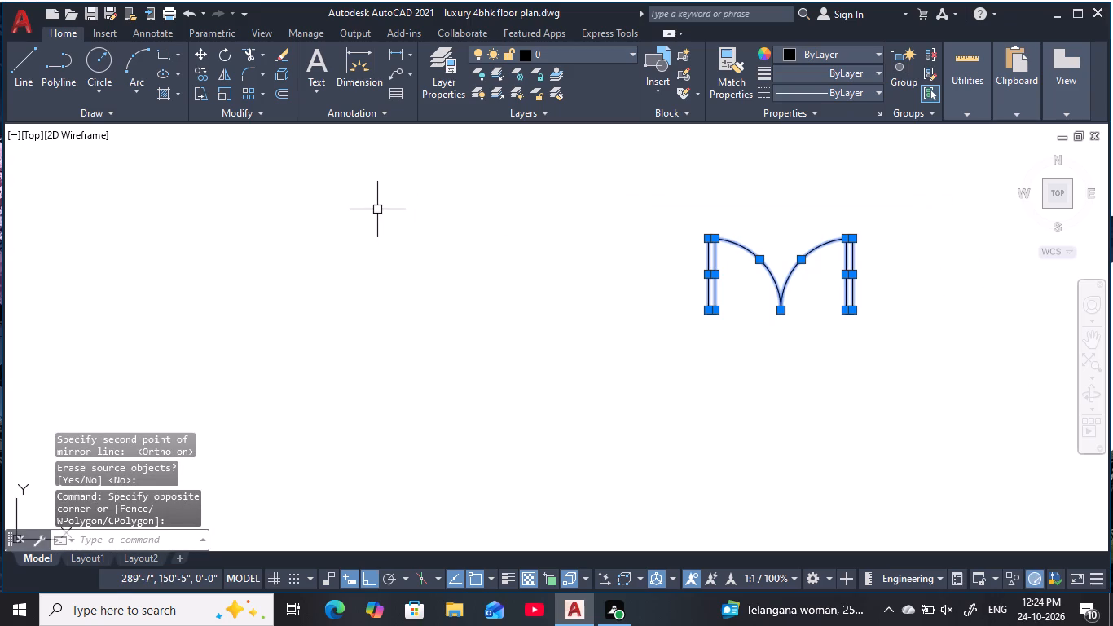
type("m")
key("space")
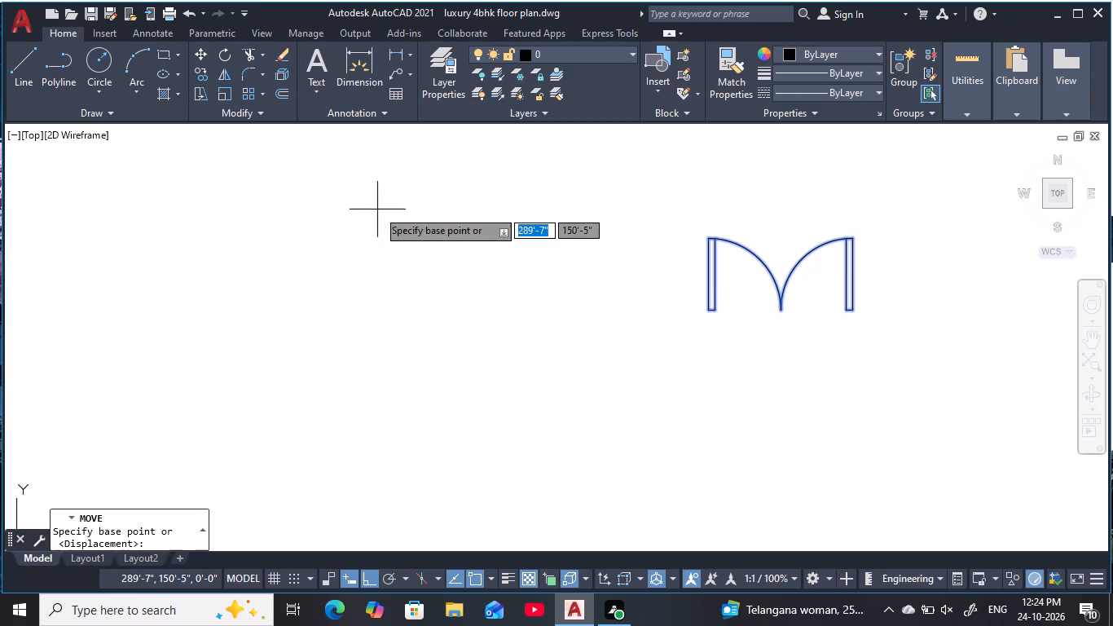
left_click(705, 307)
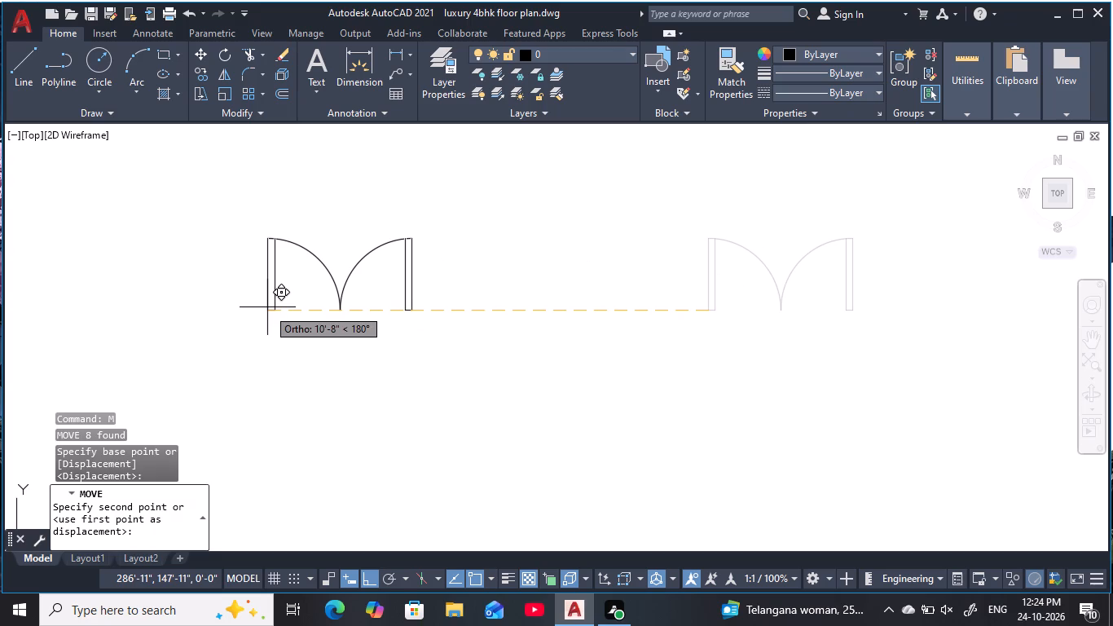
key("F8")
scroll(267, 307, "down", 4)
middle_click_drag(276, 305, 640, 318)
middle_click_drag(274, 401, 602, 326)
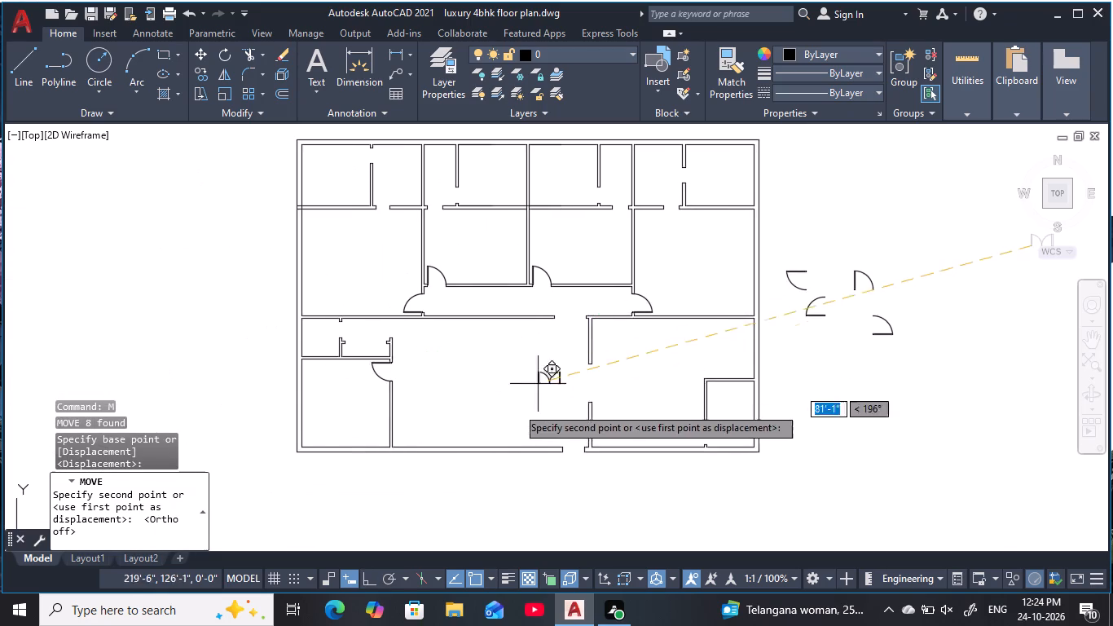
scroll(565, 465, "up", 5)
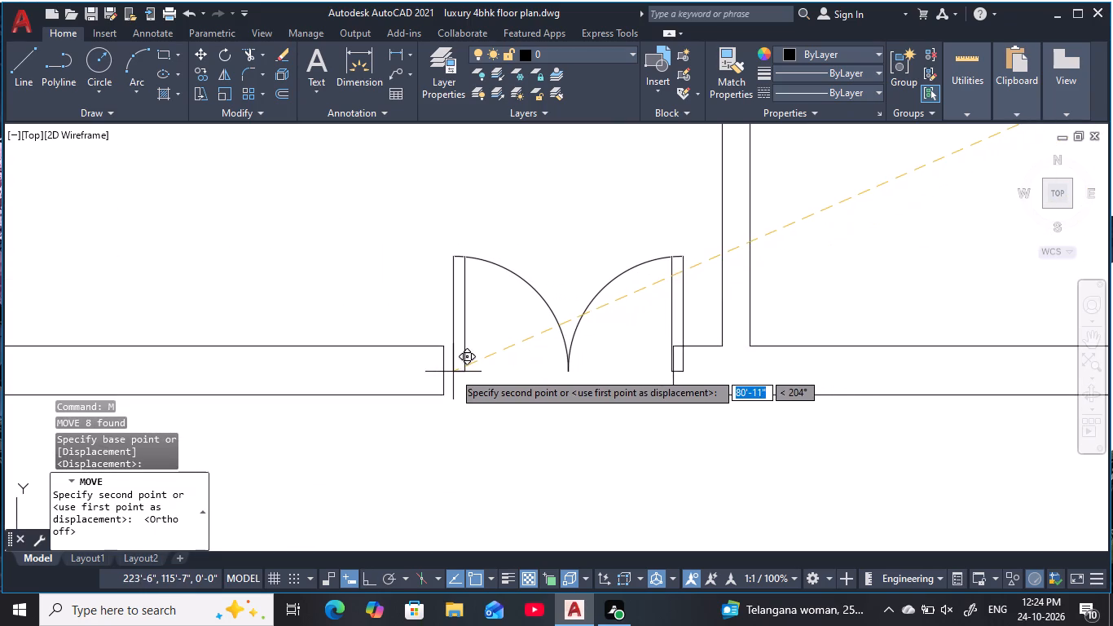
left_click(447, 372)
key("Escape")
key("Escape")
Draw a circle with a 2'6" radius in the empty space below the 3' door symbols beside the plan.
scroll(481, 298, "down", 5)
middle_click_drag(486, 271, 498, 301)
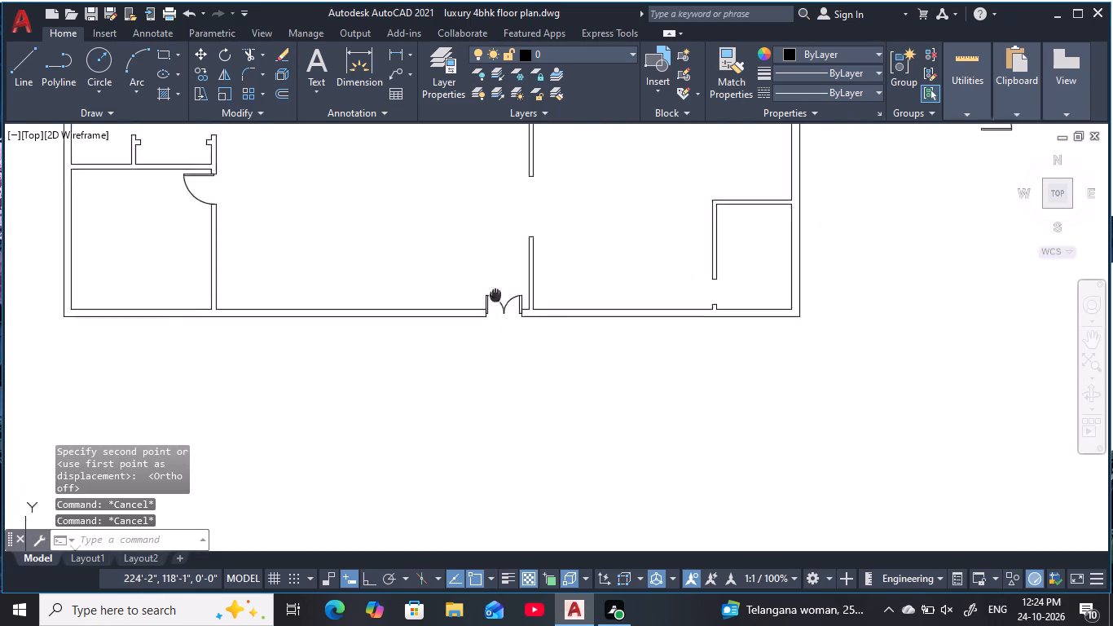
middle_click_drag(498, 301, 547, 507)
key("Escape")
key("Escape")
middle_click_drag(606, 432, 569, 340)
key("Escape")
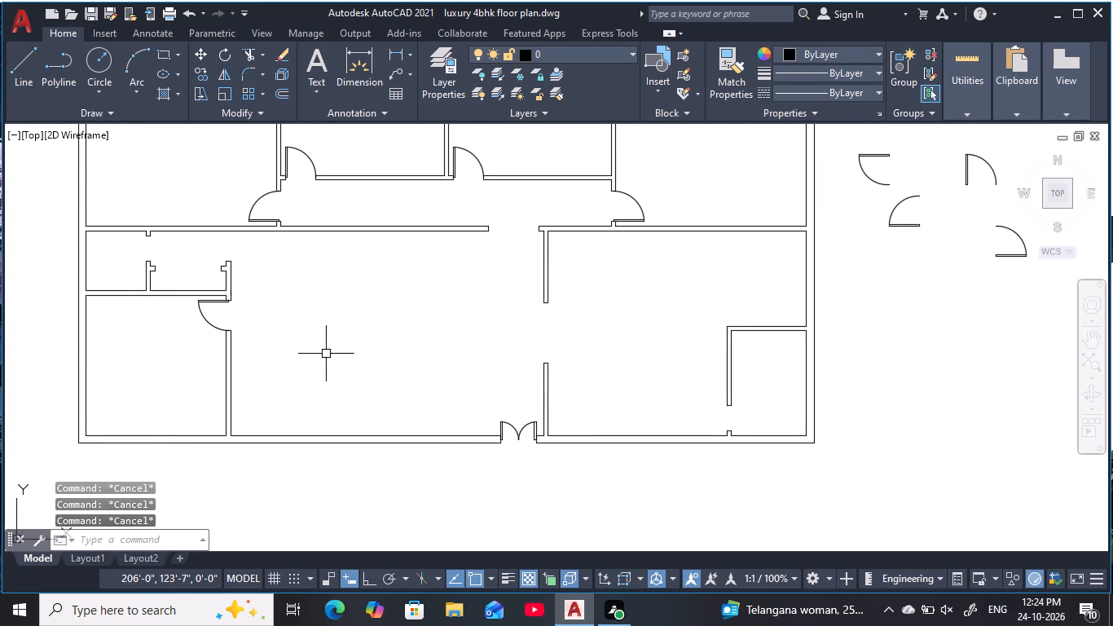
middle_click_drag(326, 348, 357, 411)
key("Escape")
scroll(387, 399, "down", 1)
middle_click_drag(387, 399, 244, 336)
key("Escape")
key("Escape")
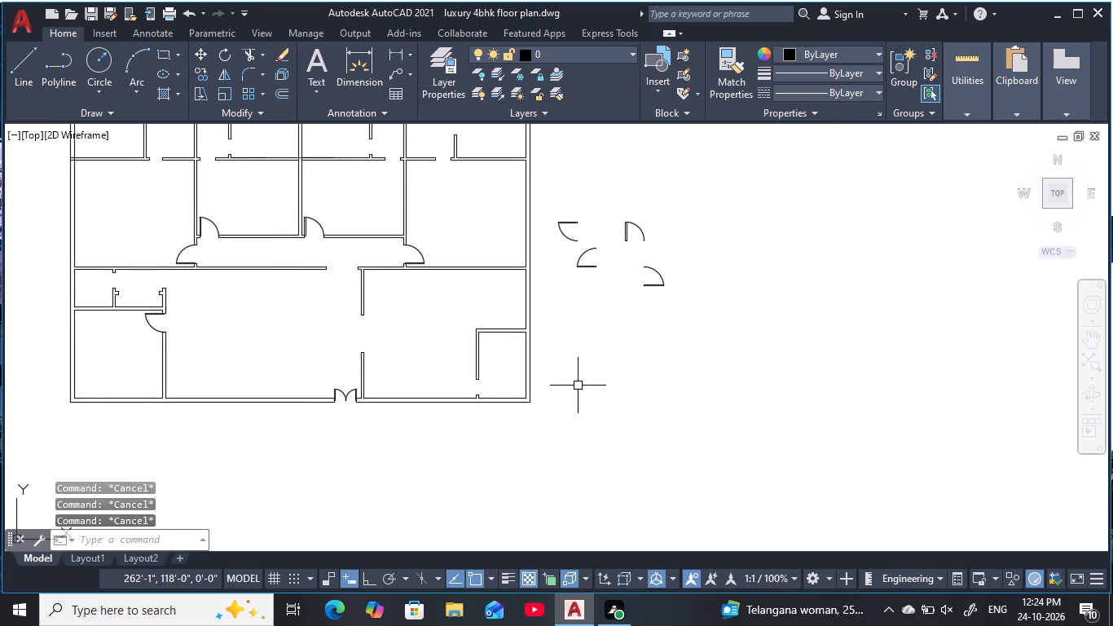
type("c")
key("space")
left_click(651, 350)
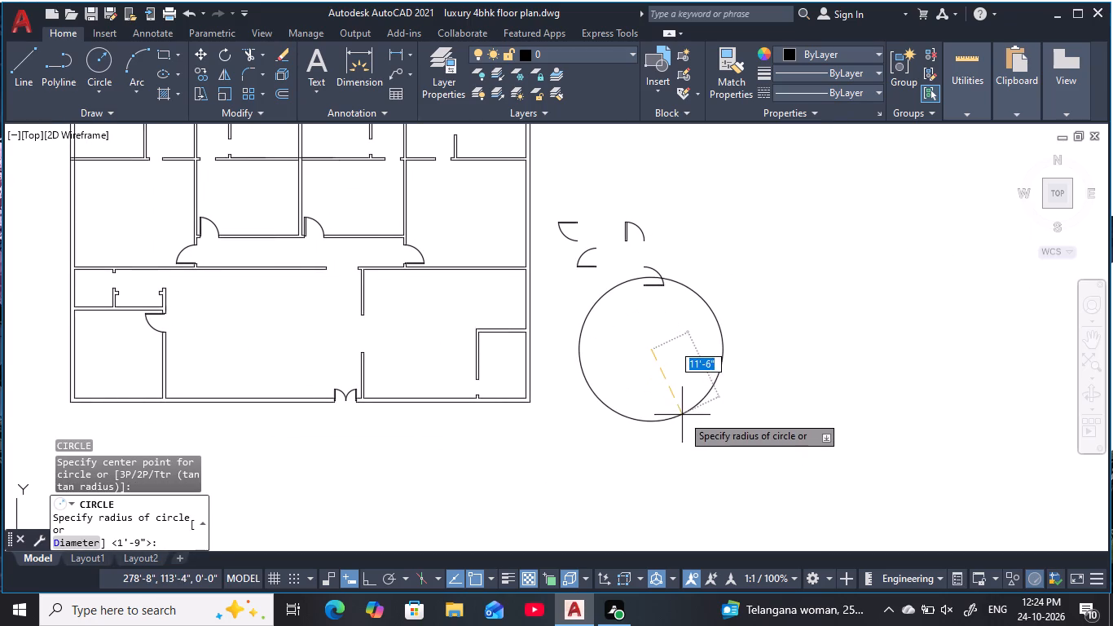
key("2")
type("'6")
key("space")
key("Escape")
key("Escape")
key("Escape")
key("Escape")
Draw connected lines from the 2'6" circle's top quadrant to its centre and on to its right quadrant.
type("l")
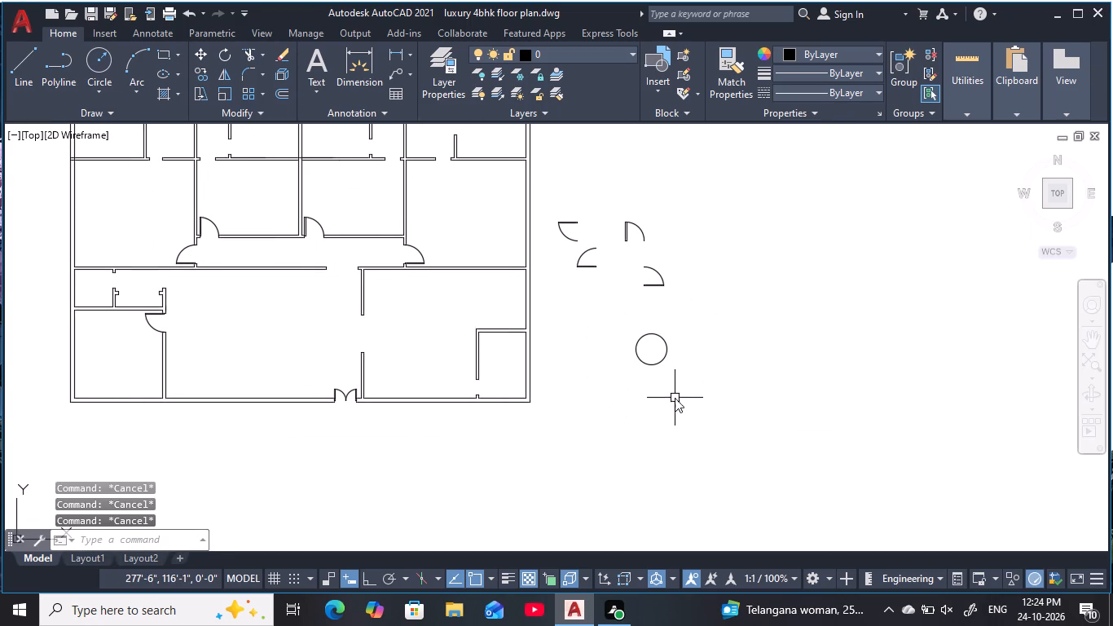
key("space")
scroll(654, 320, "up", 1)
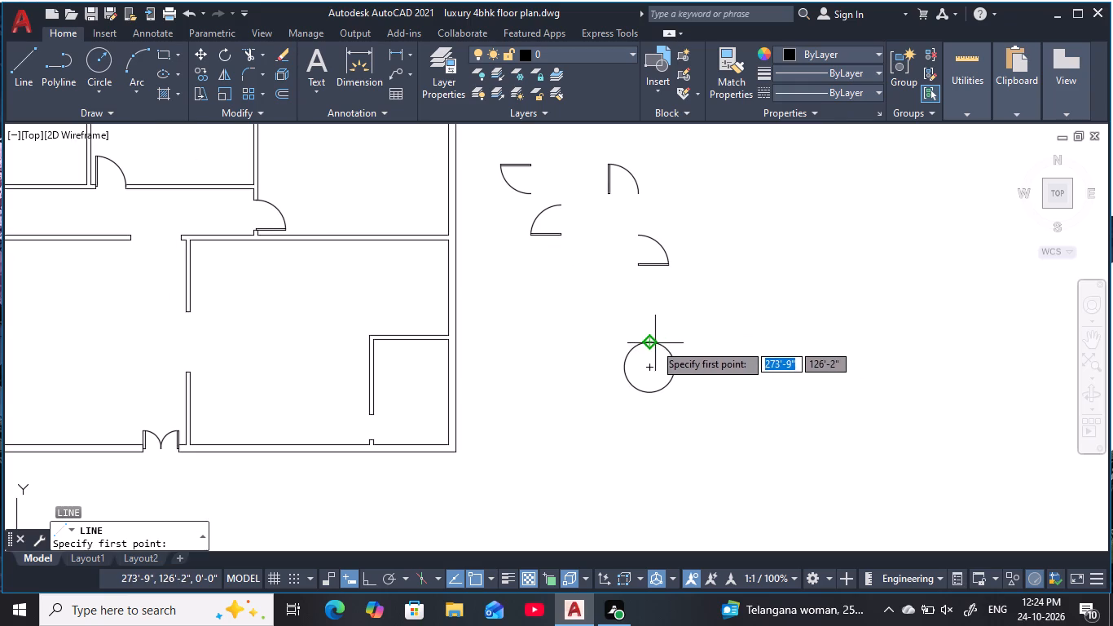
left_click(651, 343)
left_click(652, 366)
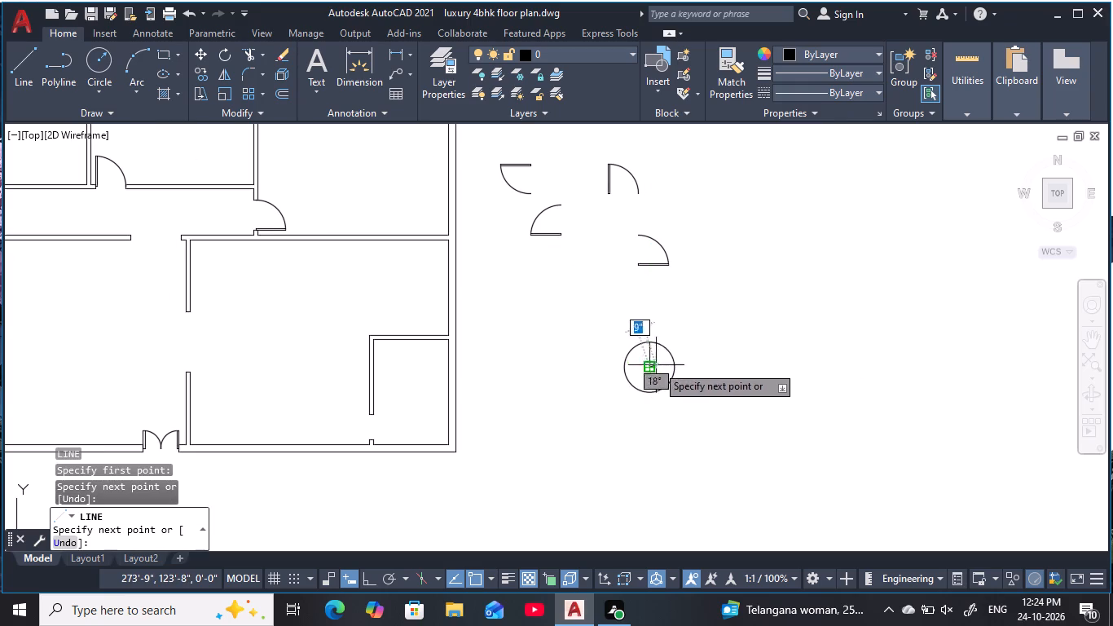
left_click(674, 365)
key("Escape")
key("Escape")
key("Escape")
Offset the circle's vertical radius line 2" to the right to form the door leaf.
type("o 2")
key("space")
scroll(656, 368, "up", 4)
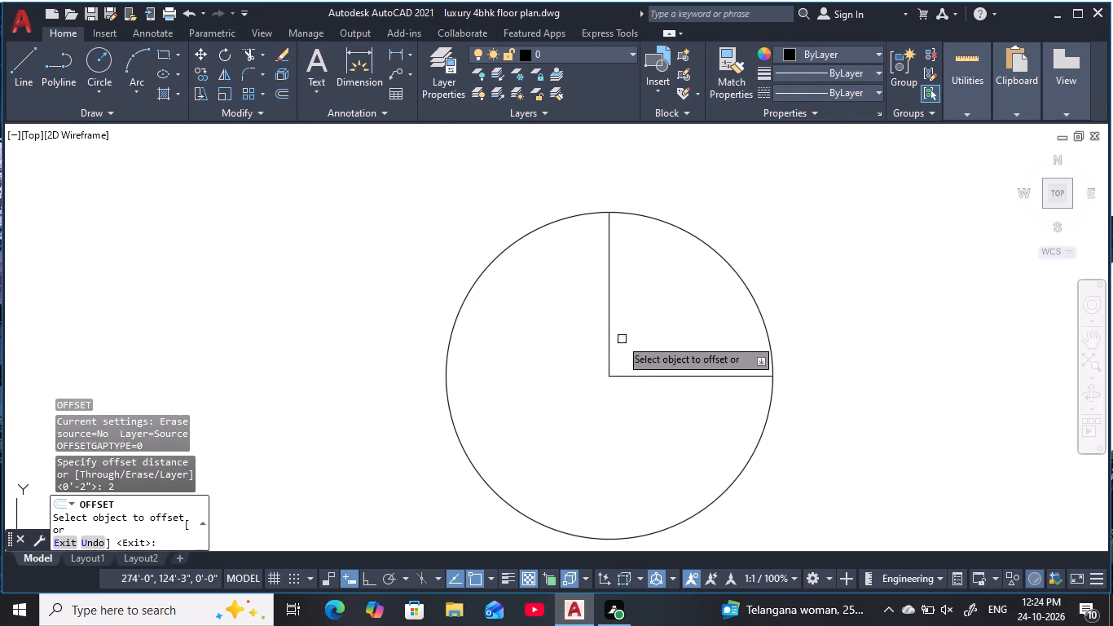
left_click(608, 333)
left_click(700, 329)
key("Escape")
key("Escape")
key("Escape")
Trim the circle to its upper-right quarter arc and remove the horizontal radius line beside the leaf.
key("t")
type("r")
key("space")
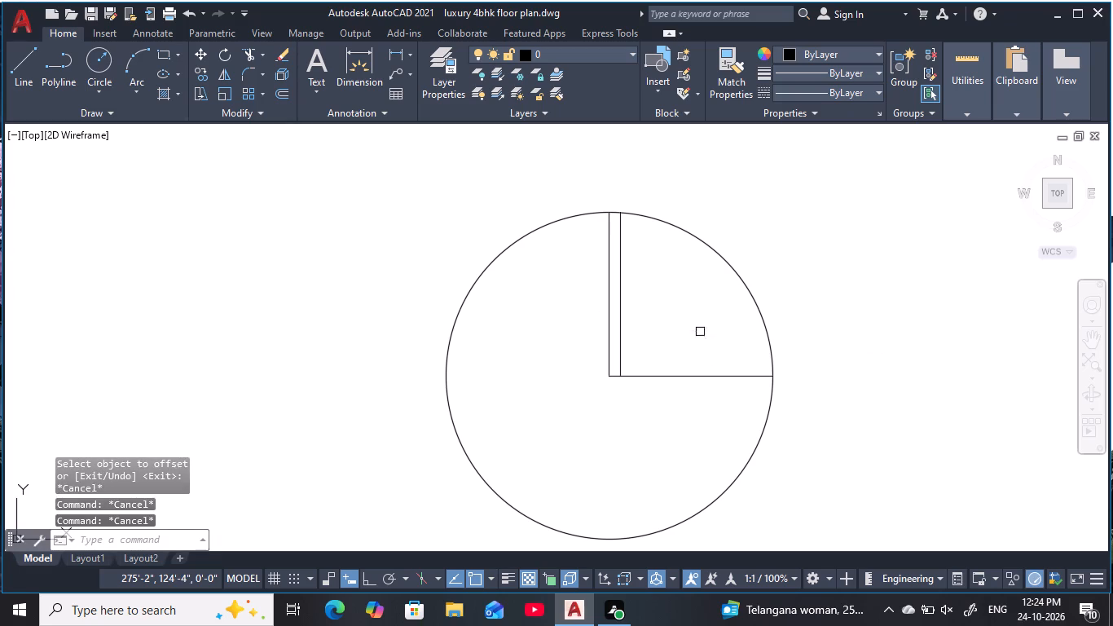
left_click(788, 482)
left_click(420, 280)
left_click(658, 431)
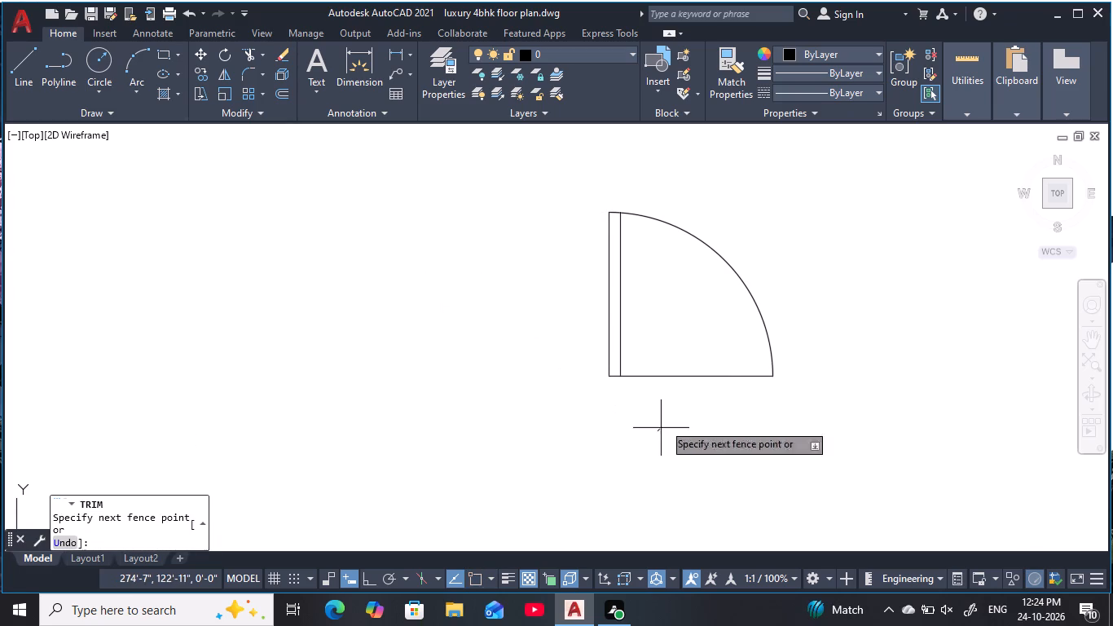
left_click(666, 359)
key("Escape")
key("Escape")
key("Escape")
key("Escape")
key("Escape")
key("Escape")
key("Escape")
Mirror the 2'6" door about a vertical line to its left, keeping the original.
scroll(677, 364, "down", 2)
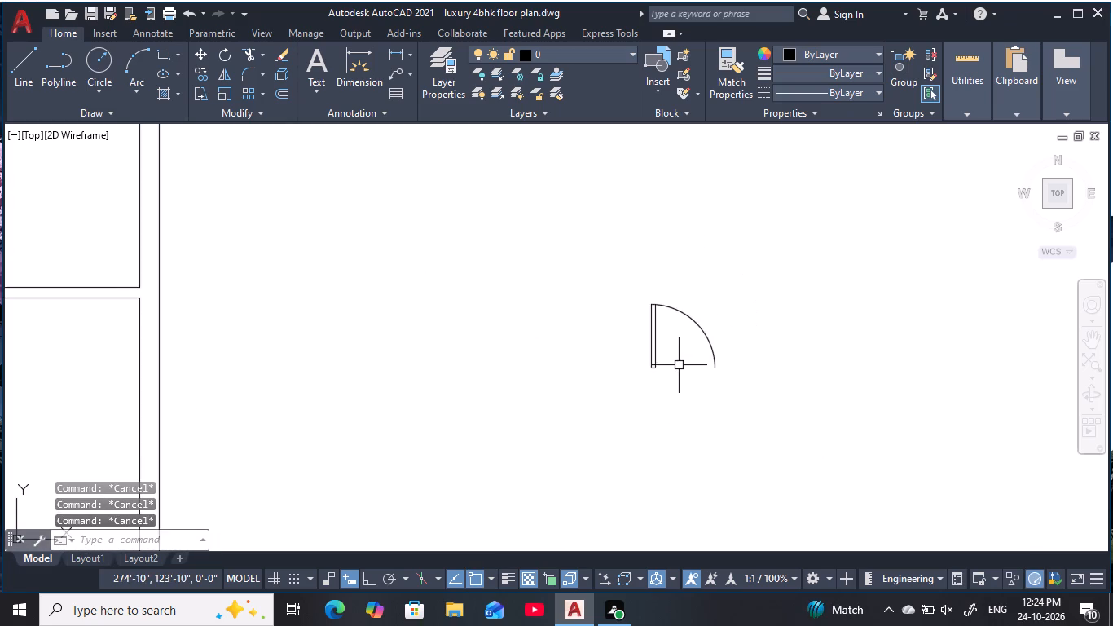
middle_click_drag(682, 368, 713, 385)
scroll(747, 385, "down", 2)
key("Escape")
left_click(842, 443)
left_click(655, 324)
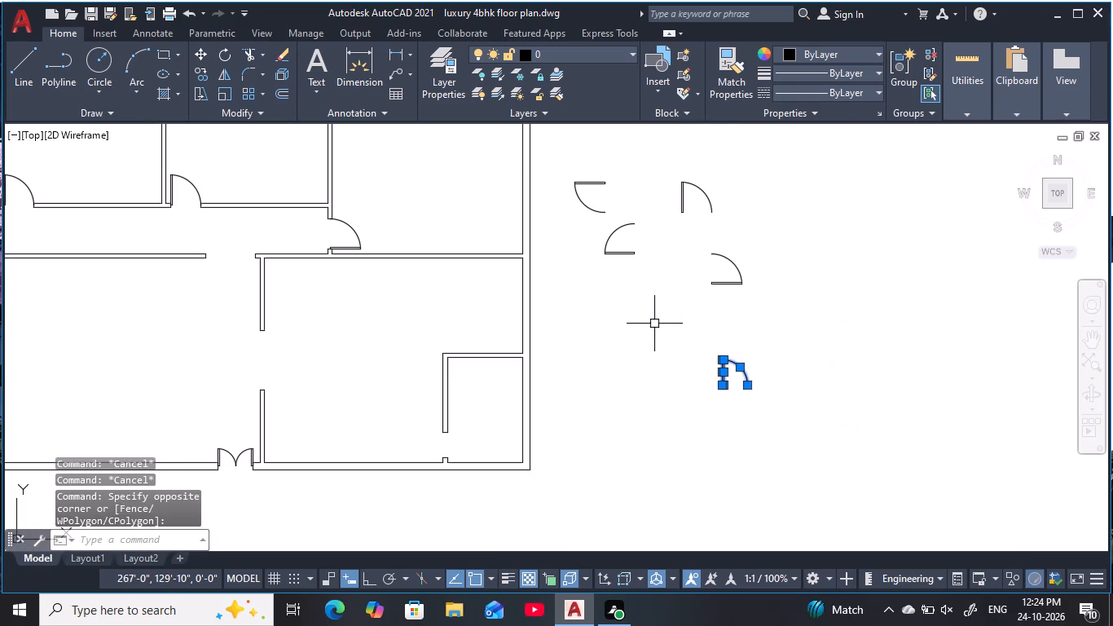
type("mi")
key("space")
left_click(693, 347)
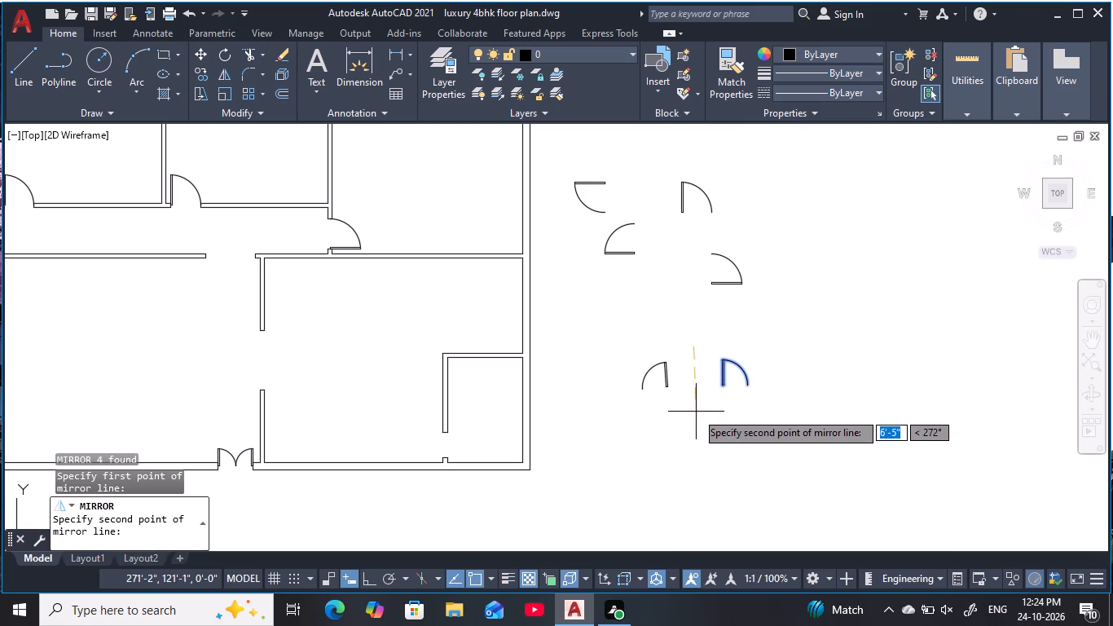
key("F8")
left_click(696, 414)
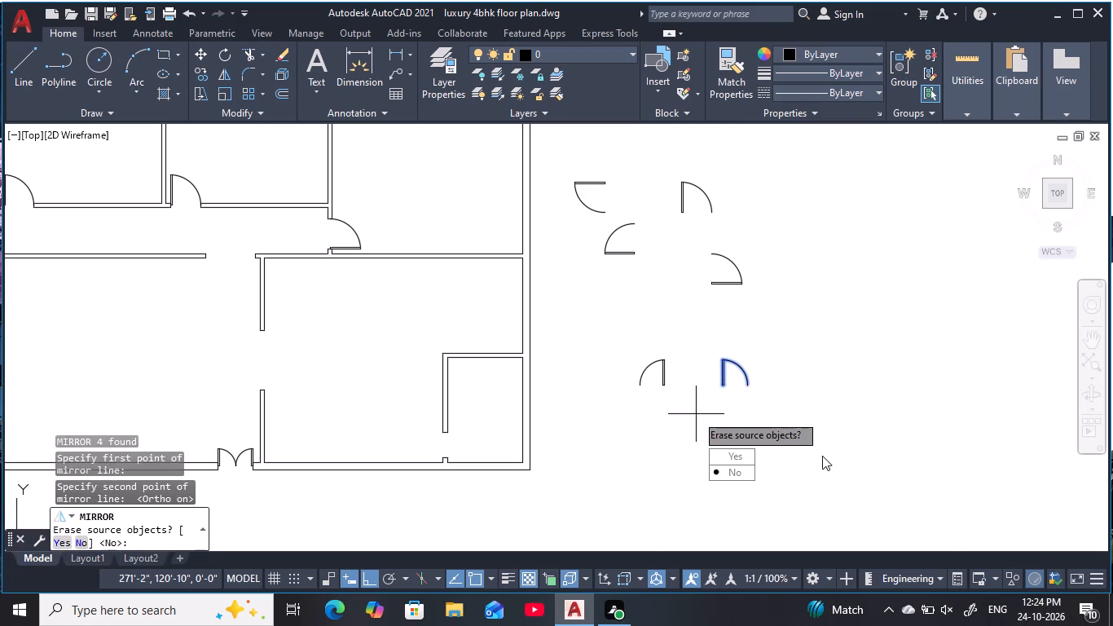
key("space")
left_click(696, 405)
key("Escape")
key("Escape")
Mirror both 2'6" doors about a horizontal line below them, keeping the originals.
left_click(815, 440)
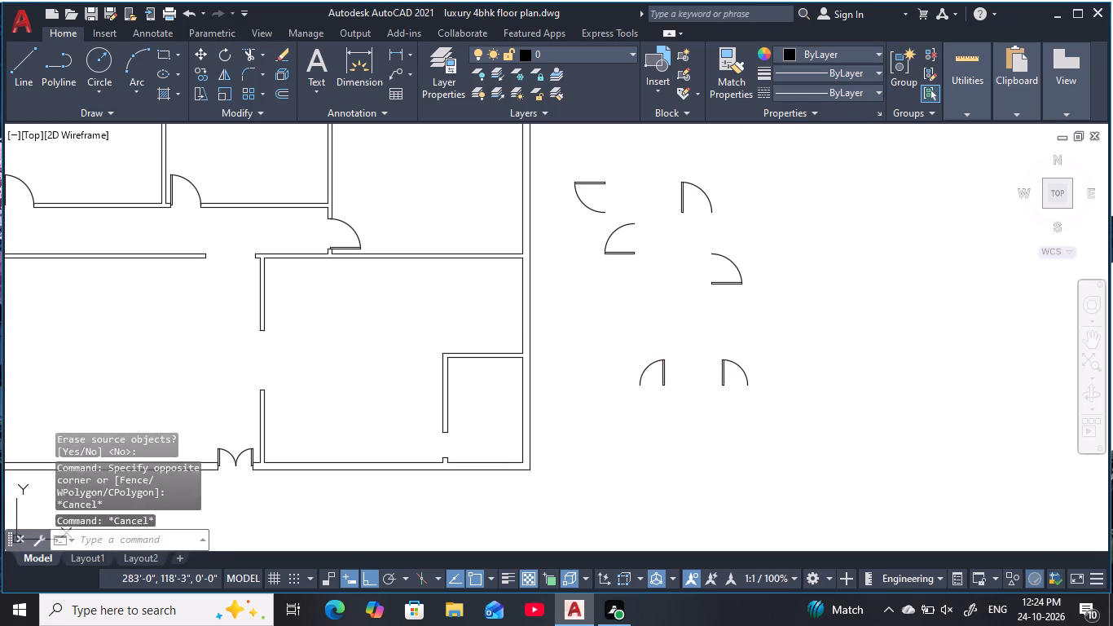
left_click(612, 333)
key("space")
left_click(640, 413)
left_click(843, 430)
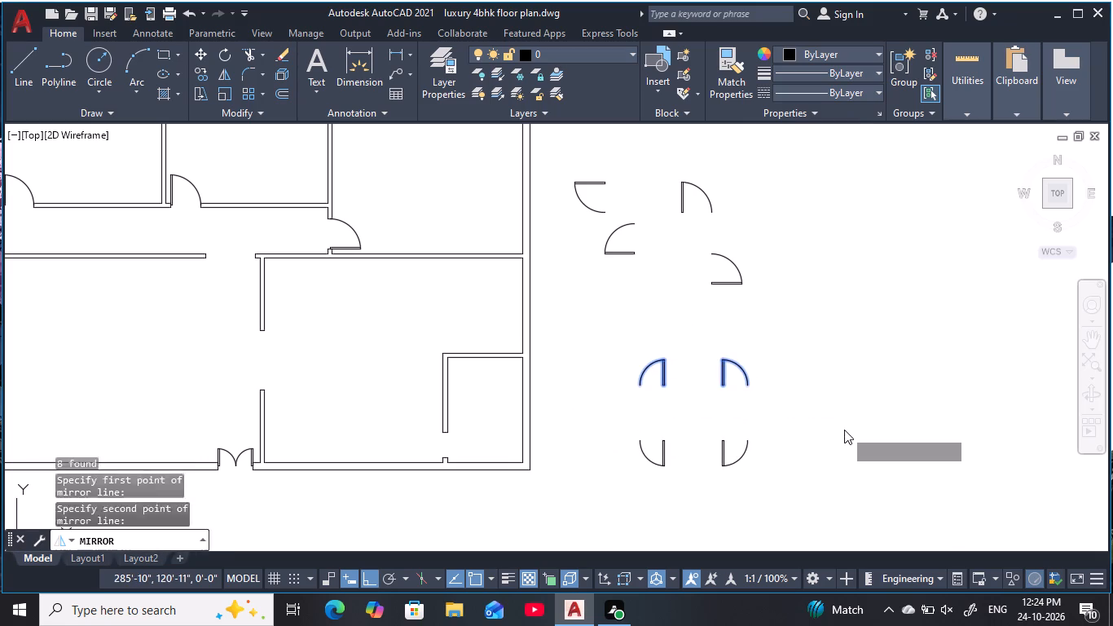
key("space")
key("Escape")
key("Escape")
Copy the upper-right 2'6" door symbol horizontally into the empty space to the right of the set.
scroll(586, 389, "down", 1)
middle_click_drag(649, 398, 686, 403)
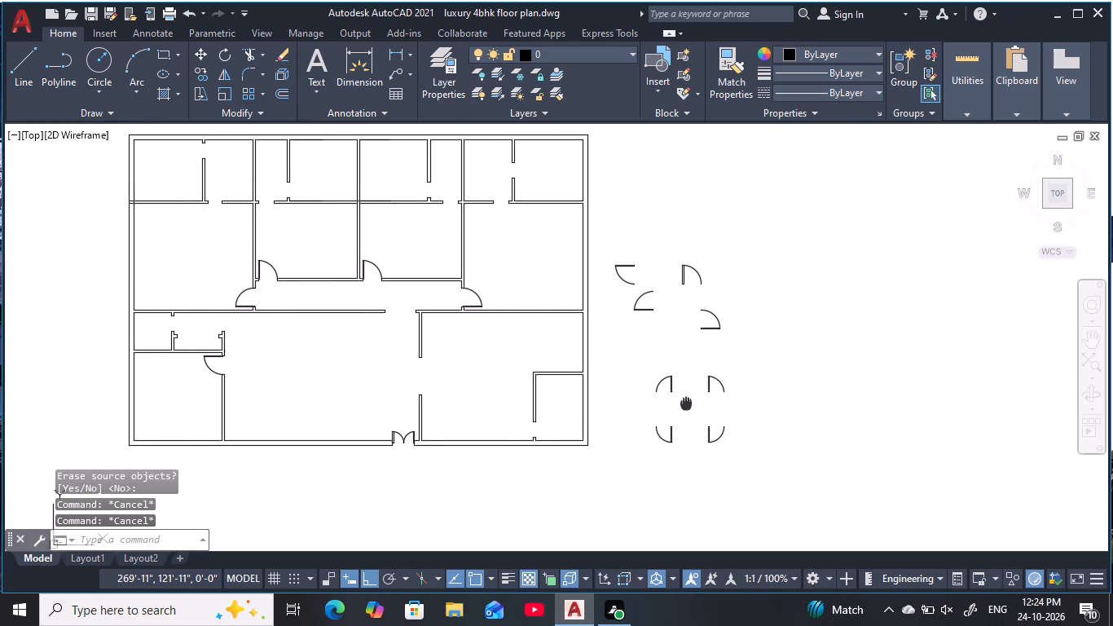
middle_click_drag(686, 403, 701, 412)
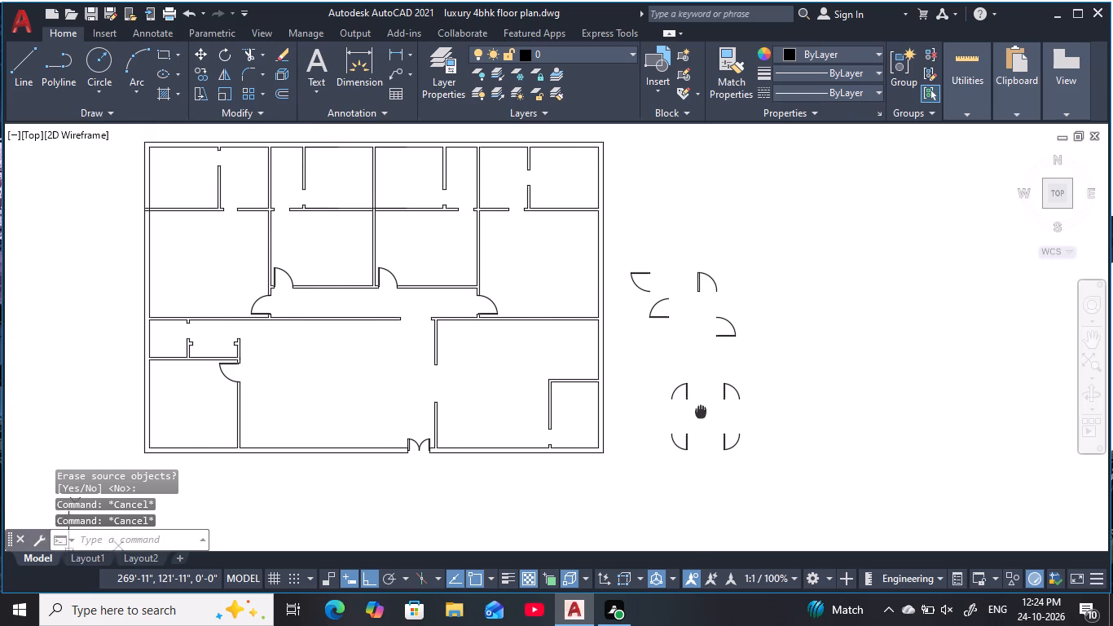
middle_click_drag(701, 412, 705, 424)
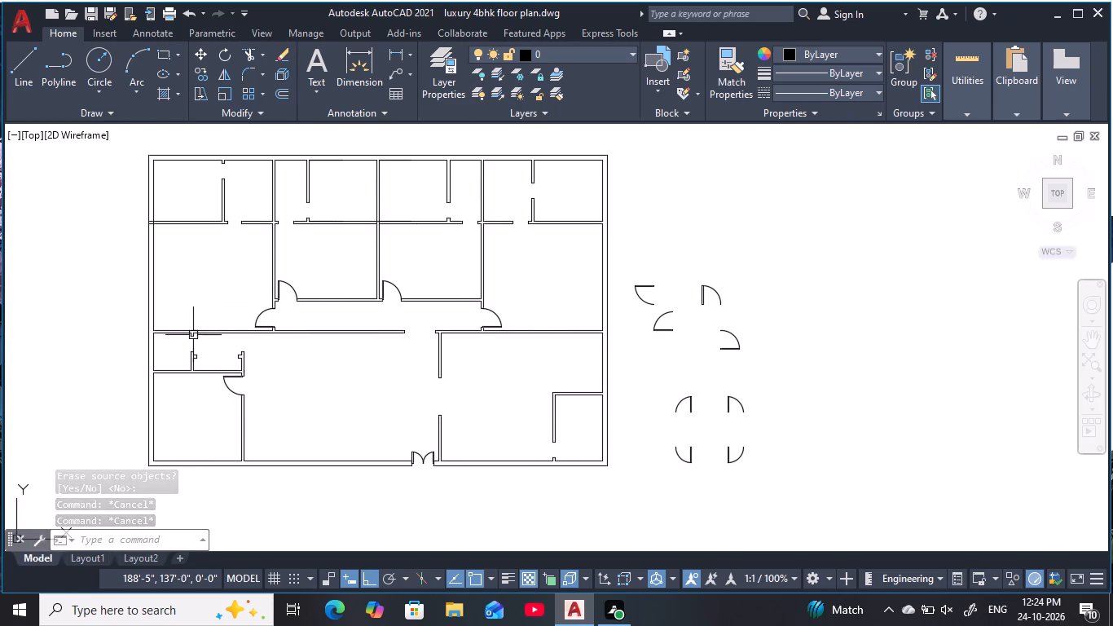
scroll(198, 342, "up", 1)
middle_click_drag(202, 344, 183, 352)
scroll(255, 352, "down", 1)
middle_click_drag(260, 352, 261, 354)
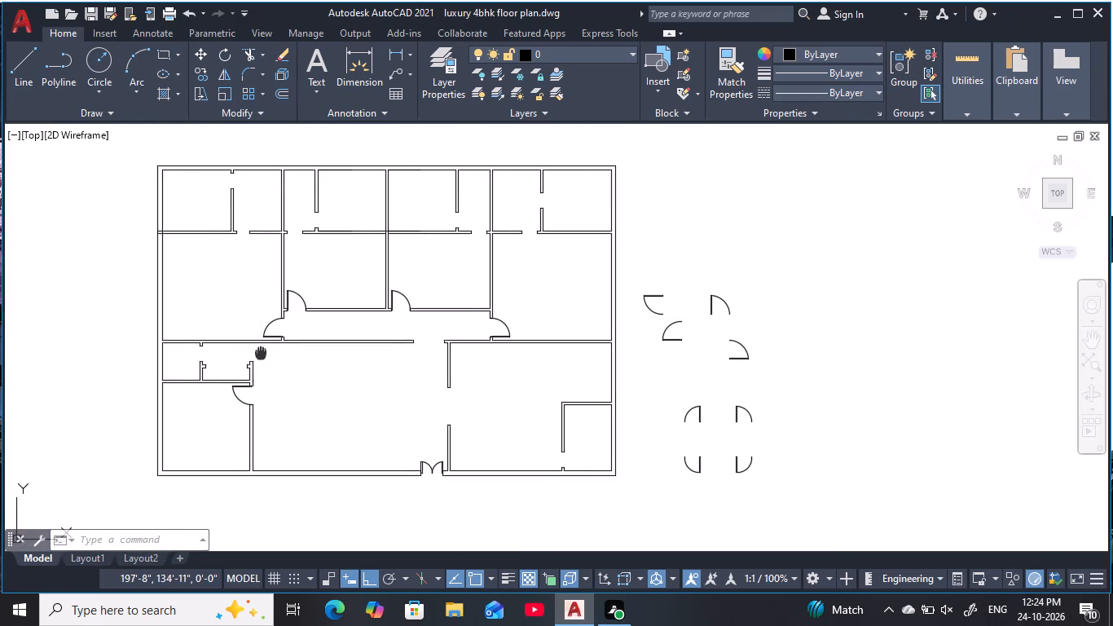
middle_click_drag(261, 354, 262, 391)
middle_click_drag(706, 460, 640, 372)
left_click_drag(756, 400, 741, 390)
left_click(664, 341)
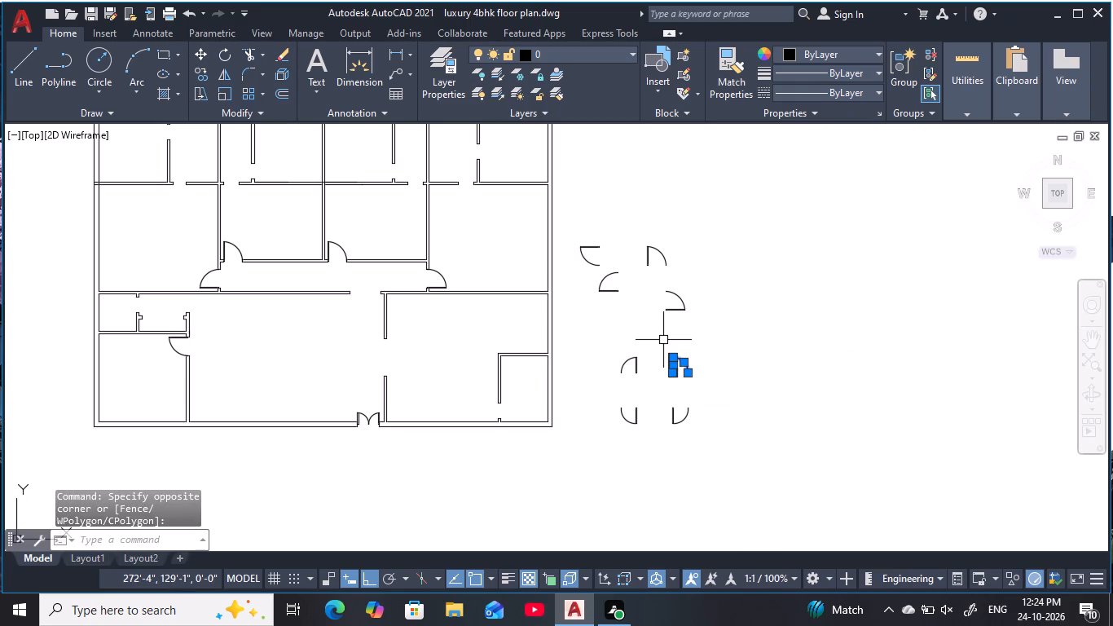
type("co")
key("space")
left_click(687, 376)
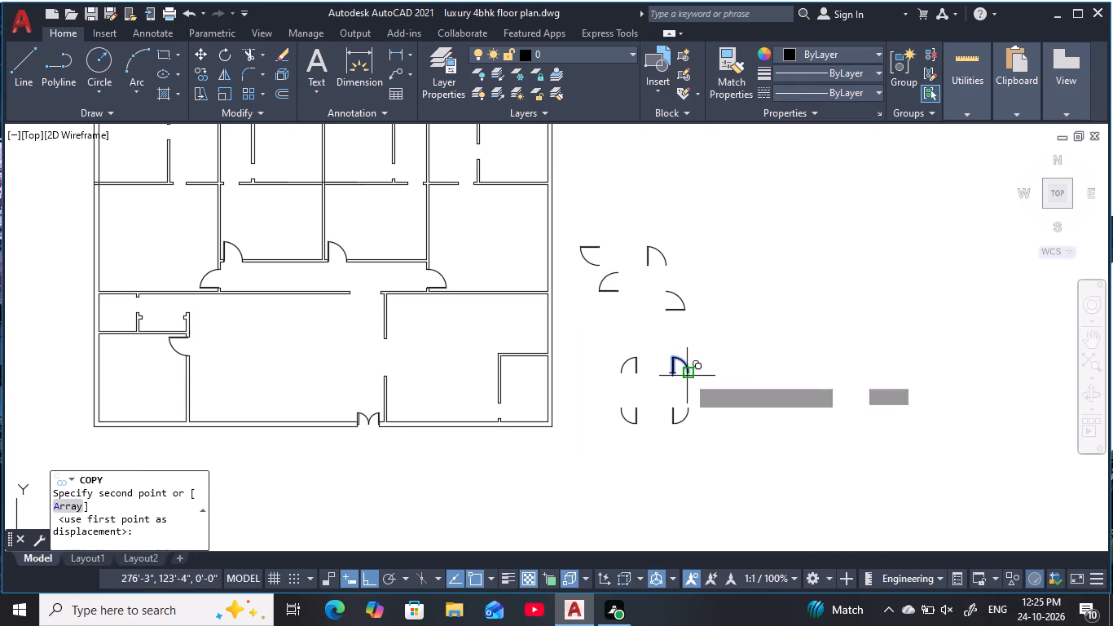
left_click(816, 380)
key("Escape")
key("Escape")
key("Escape")
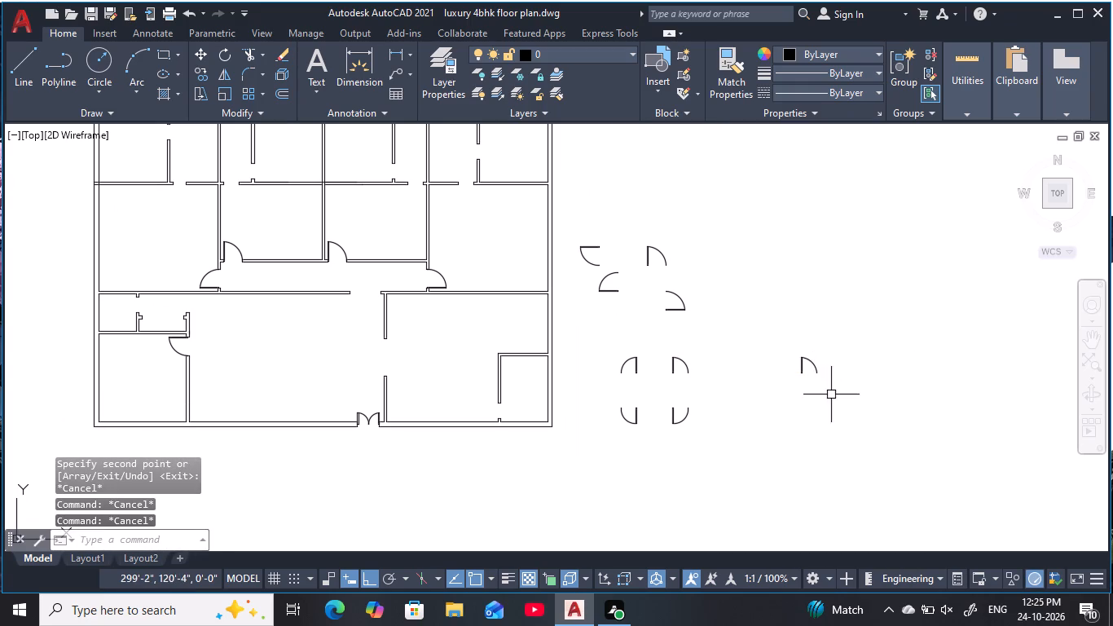
Rotate the copied 2'6" door symbol 90° counterclockwise.
left_click(842, 387)
left_click(769, 319)
type("ro")
key("space")
left_click(820, 380)
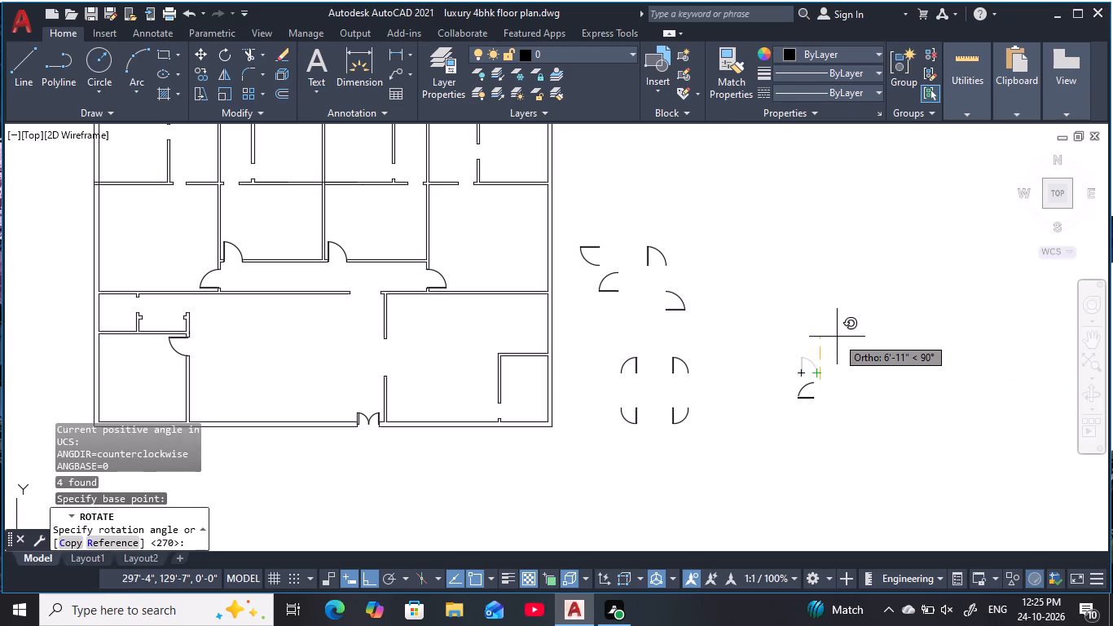
left_click(837, 337)
key("Escape")
key("Escape")
Mirror the rotated 2'6" door about a vertical line to its right, keeping the original.
left_click(856, 415)
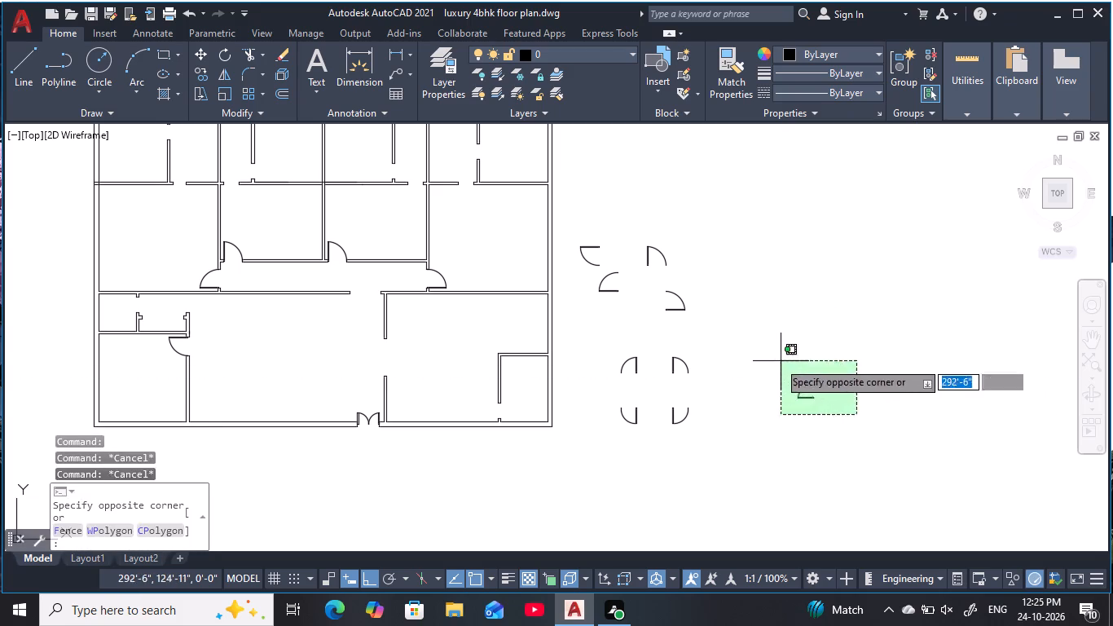
left_click(776, 360)
key("m")
key("i")
key("space")
left_click(842, 361)
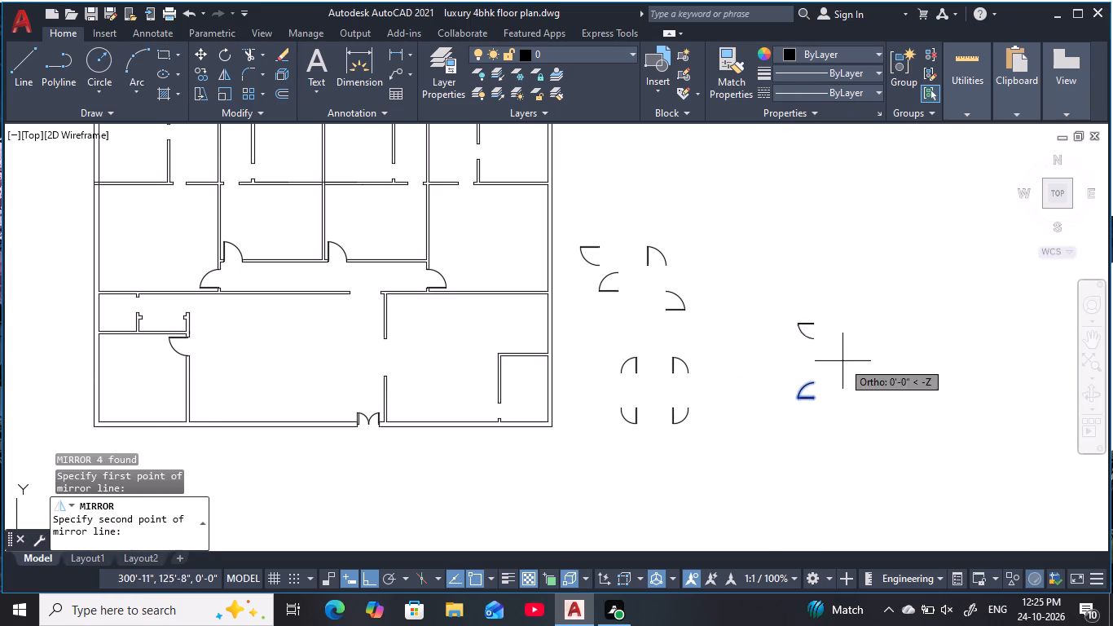
left_click(858, 446)
key("space")
Mirror both rotated 2'6" doors about a horizontal line above them, keeping the originals.
left_click(881, 446)
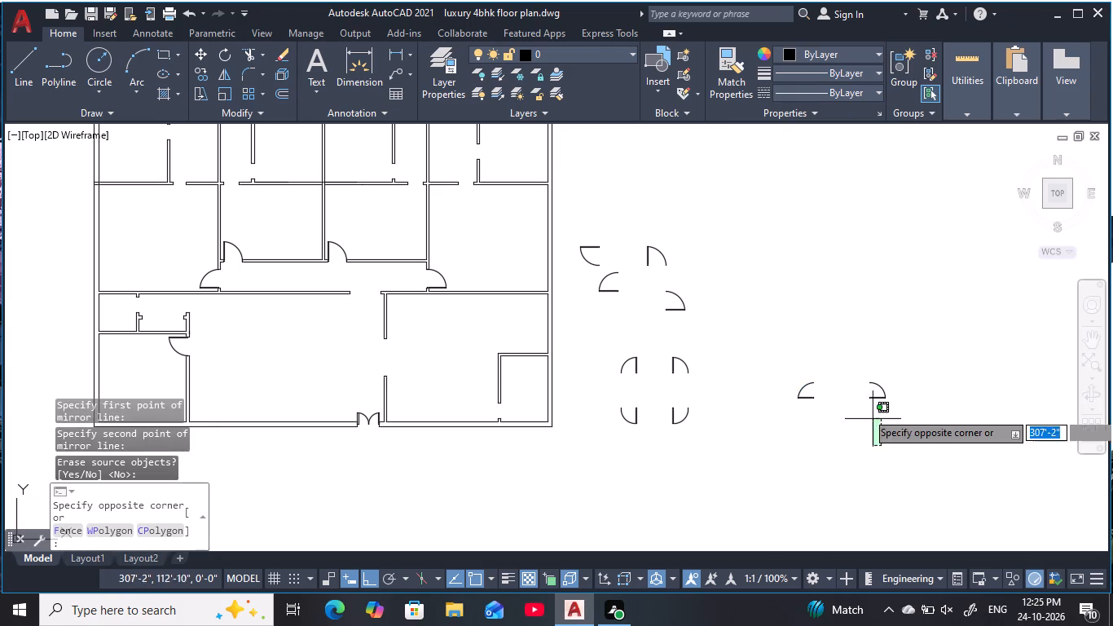
left_click(767, 362)
key("space")
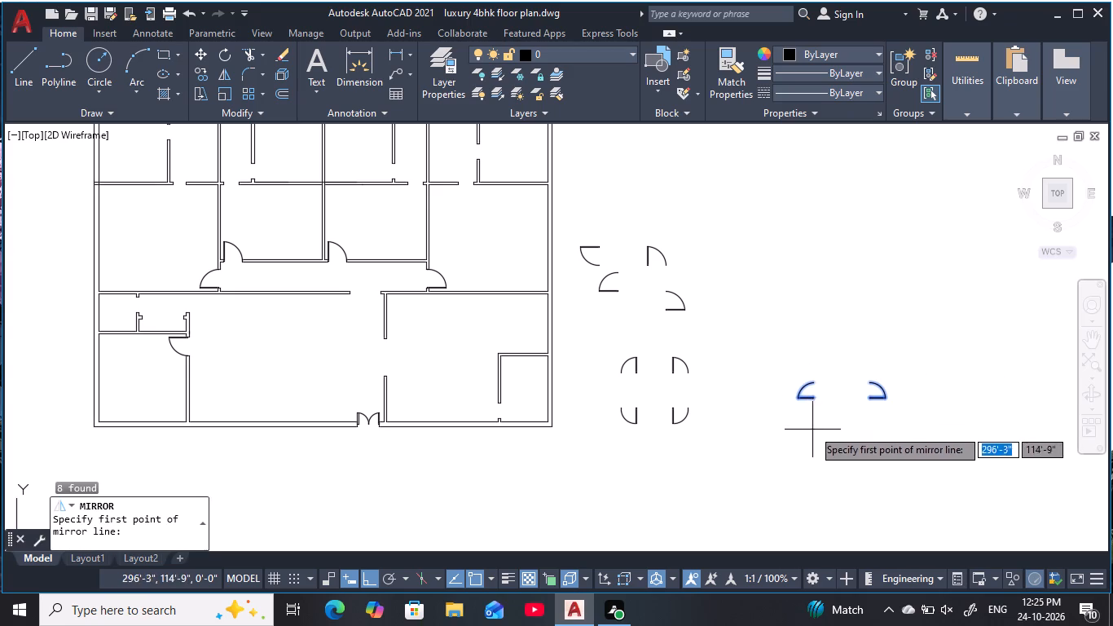
left_click(790, 352)
left_click(930, 343)
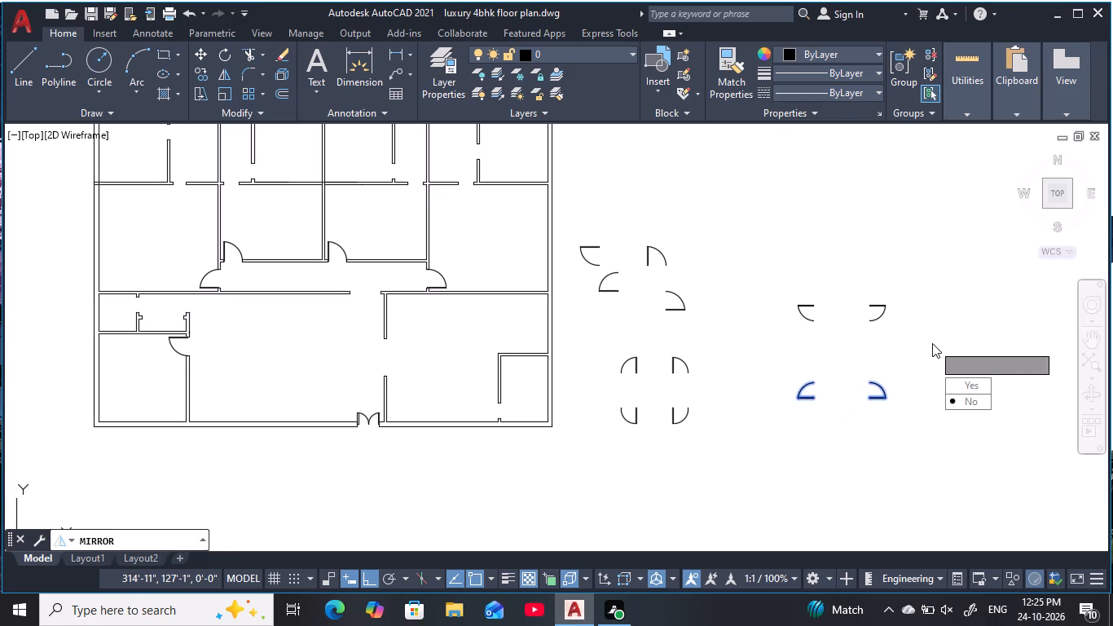
key("space")
key("Escape")
key("Escape")
middle_click_drag(776, 326, 805, 369)
key("Escape")
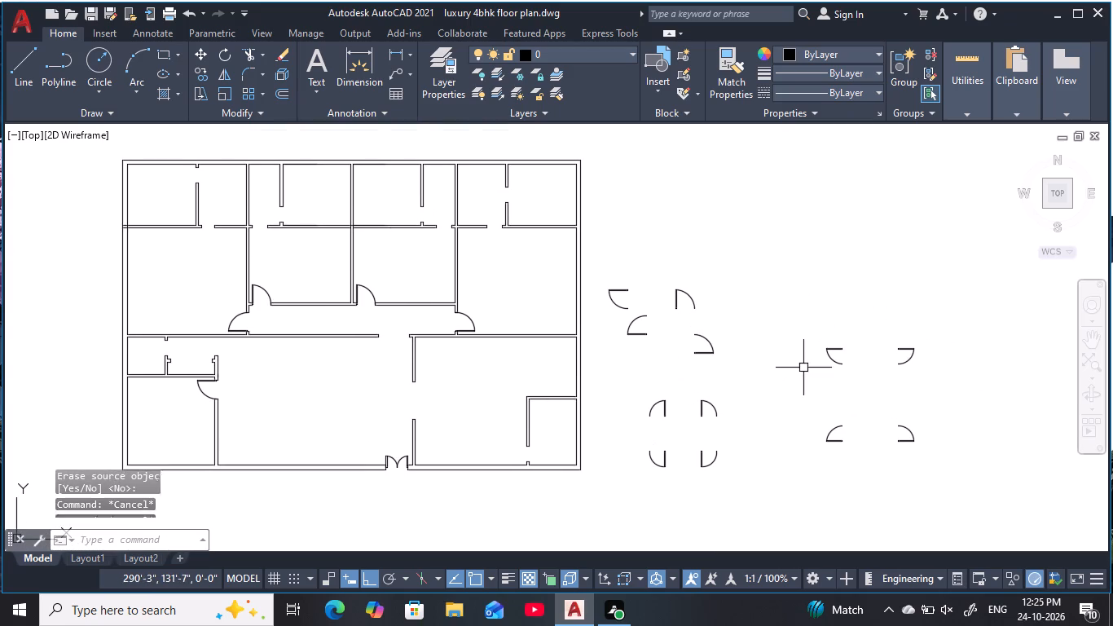
key("Escape")
key("Escape")
key("Escape")
key("Escape")
key("Escape")
key("Escape")
key("Escape")
key("Escape")
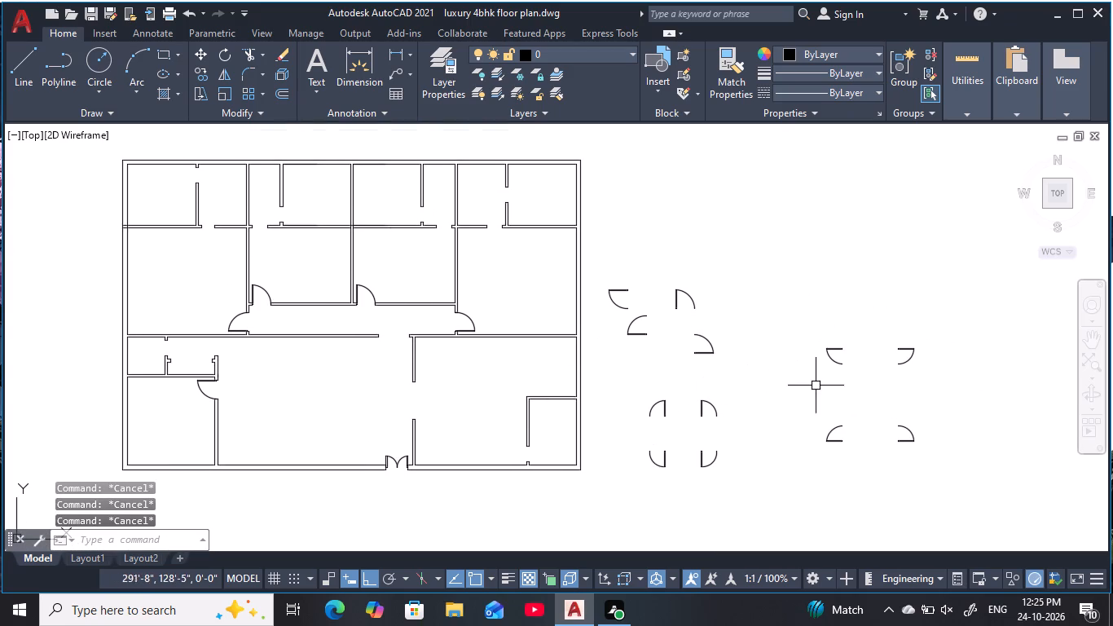
Copy the upper-left rotated 2'6" door by its arc end into the partition opening of the plan's top-left corner room.
left_click(856, 382)
left_click(794, 318)
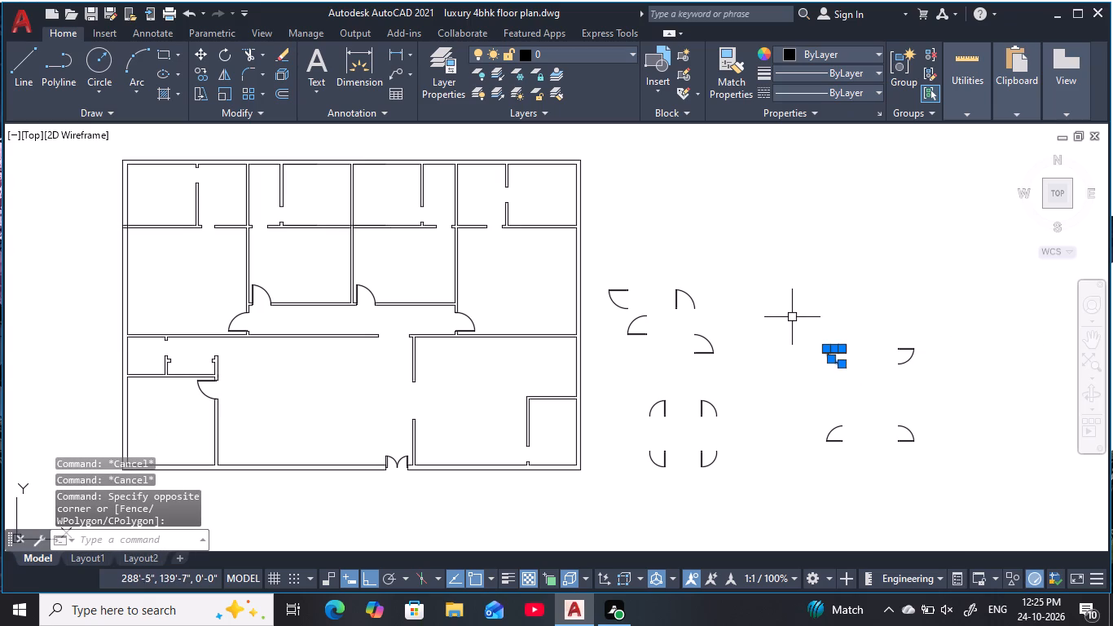
key("c")
key("o")
key("space")
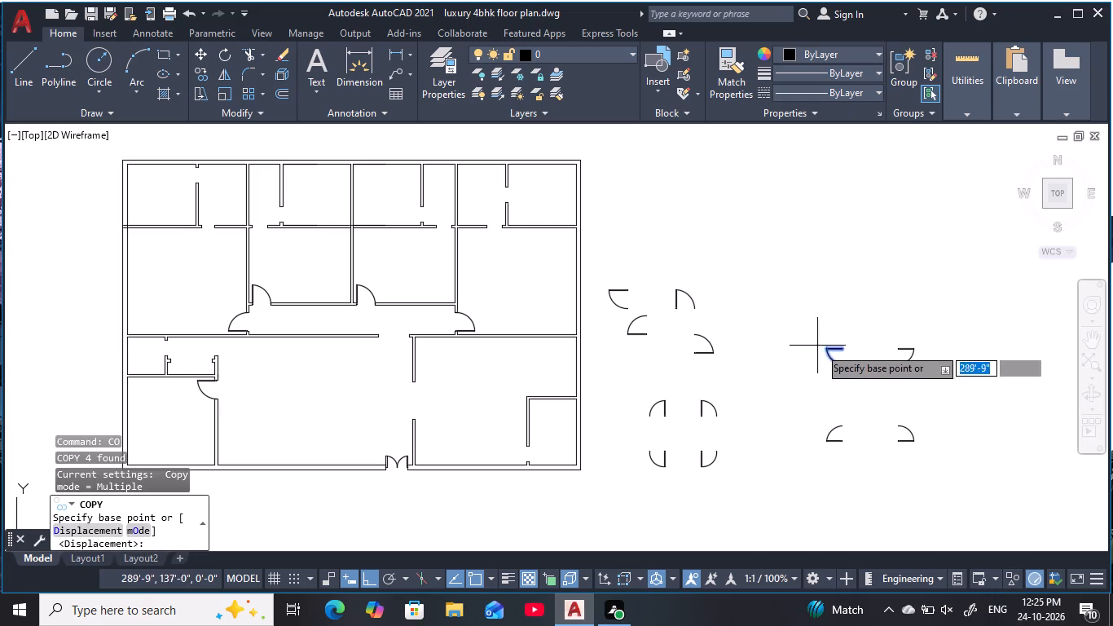
left_click(844, 368)
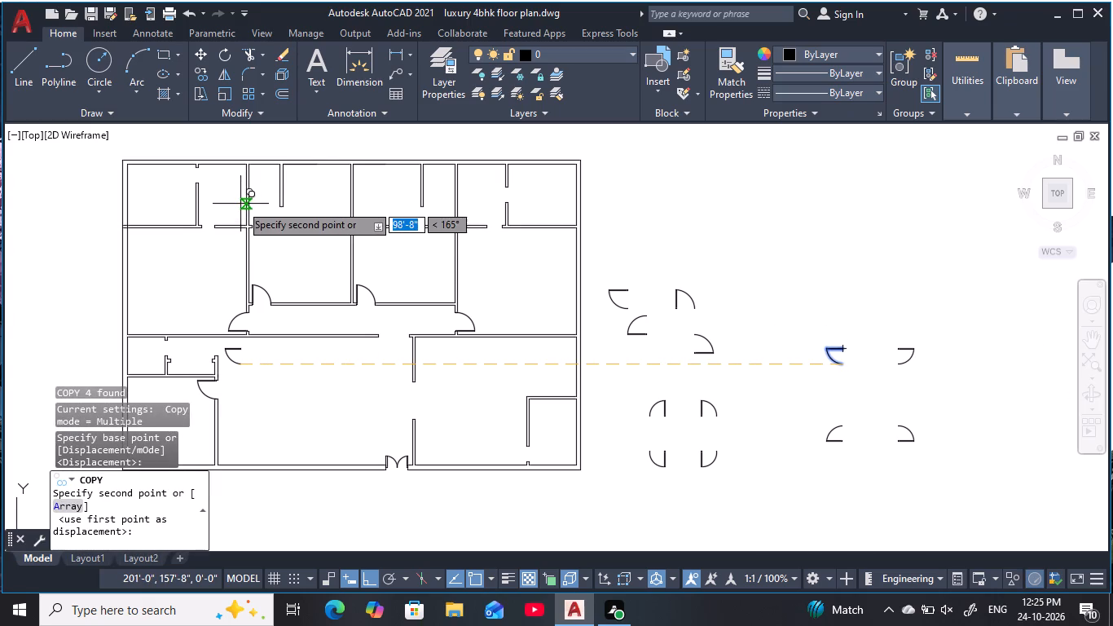
key("F8")
scroll(175, 175, "up", 5)
scroll(283, 201, "down", 3)
middle_click_drag(288, 209, 293, 234)
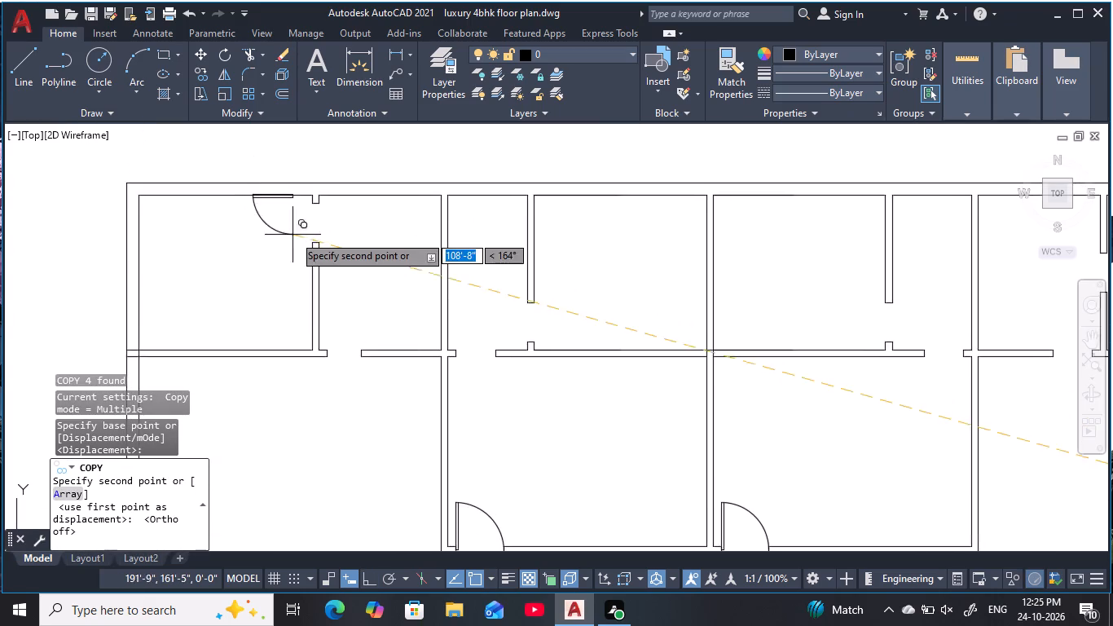
scroll(294, 235, "up", 2)
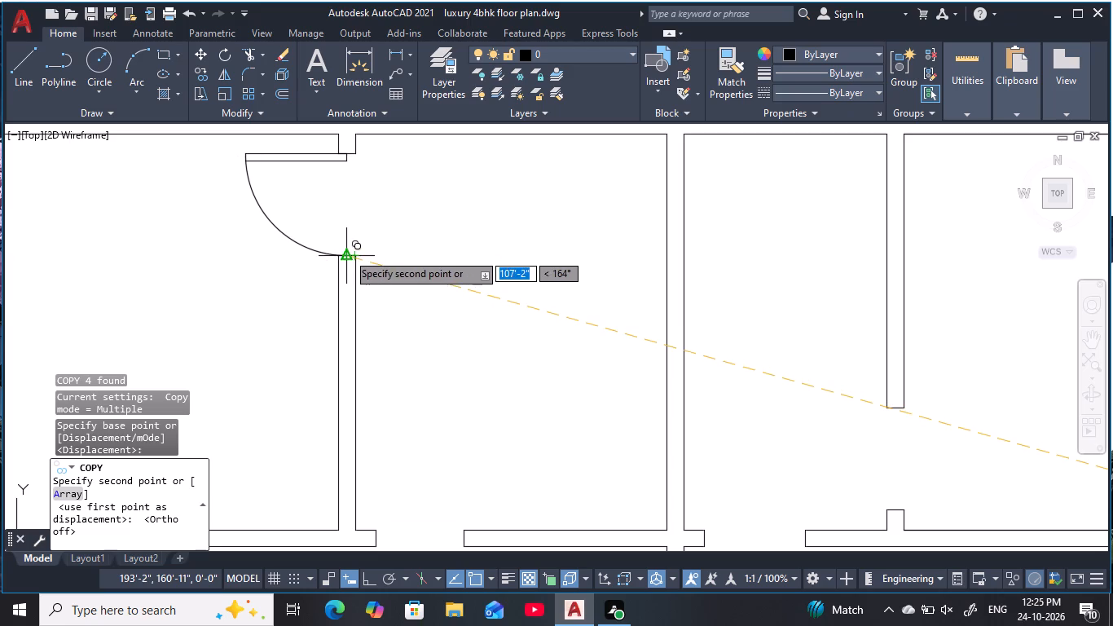
left_click(347, 253)
Place another copy of that door in the partition opening of the small left-side room above the bottom-left room.
scroll(436, 243, "down", 3)
middle_click_drag(444, 244, 323, 213)
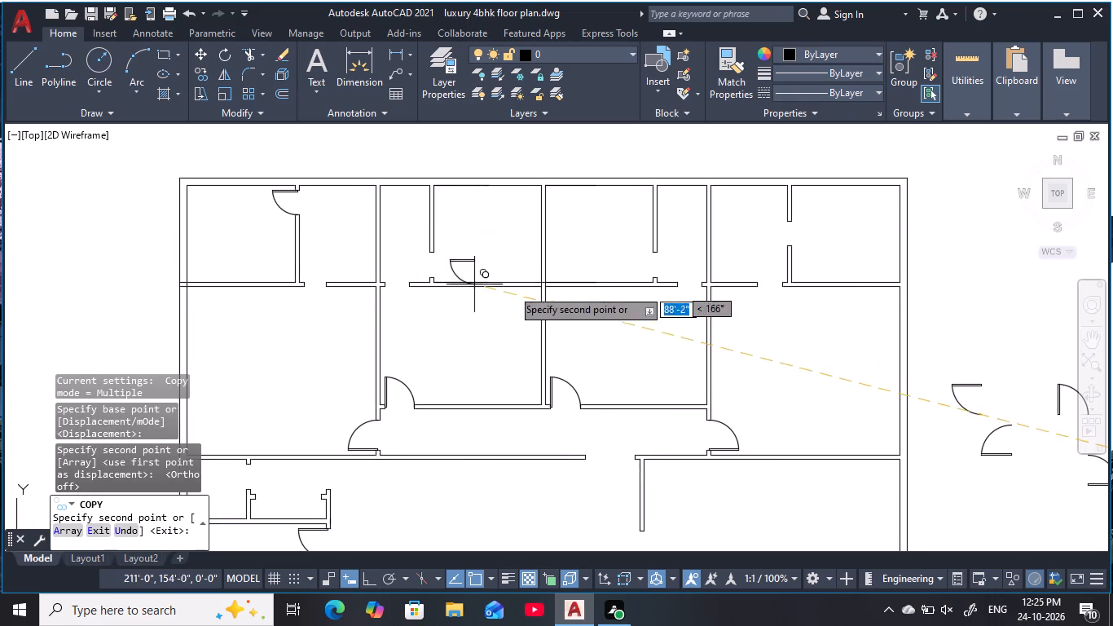
middle_click_drag(807, 289, 575, 227)
scroll(640, 284, "down", 2)
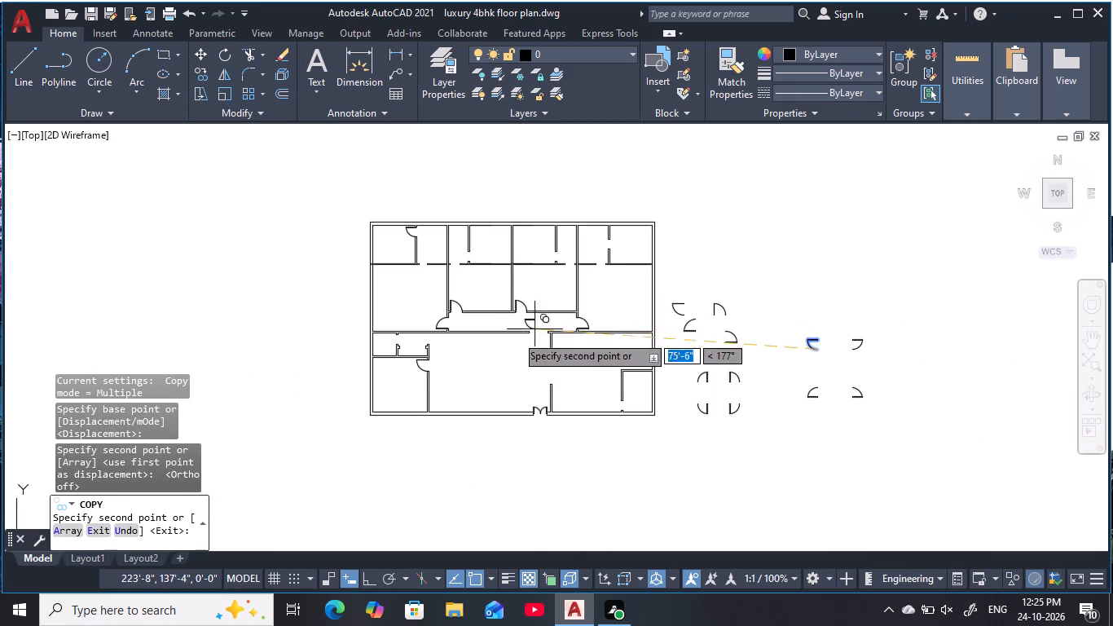
scroll(385, 346, "up", 4)
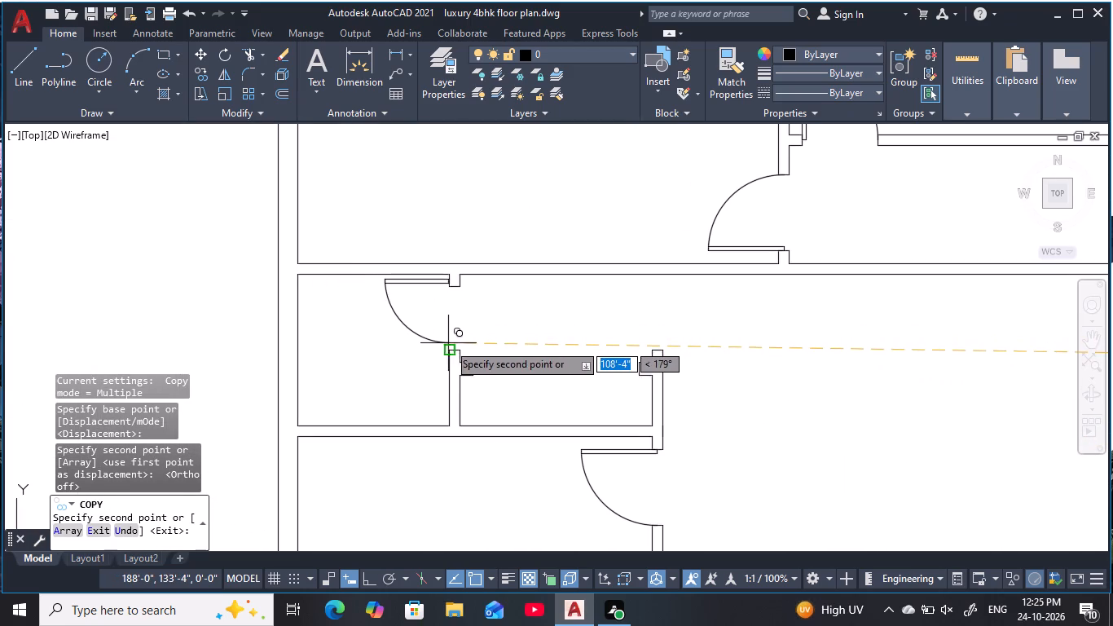
left_click(453, 346)
scroll(539, 363, "down", 4)
middle_click_drag(572, 373, 569, 372)
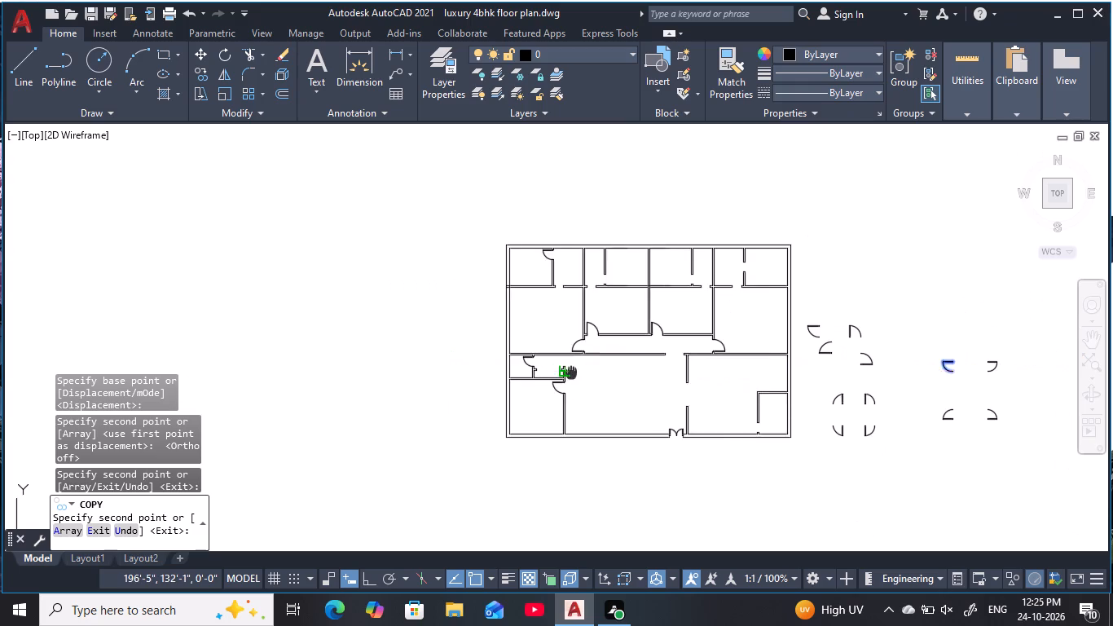
middle_click_drag(569, 372, 464, 346)
key("Escape")
key("Escape")
key("Escape")
key("Escape")
key("Escape")
key("Escape")
key("Escape")
key("Escape")
key("Escape")
key("Escape")
key("Escape")
key("Escape")
key("Escape")
key("Escape")
key("Escape")
key("Escape")
key("Escape")
key("Escape")
key("Escape")
key("Escape")
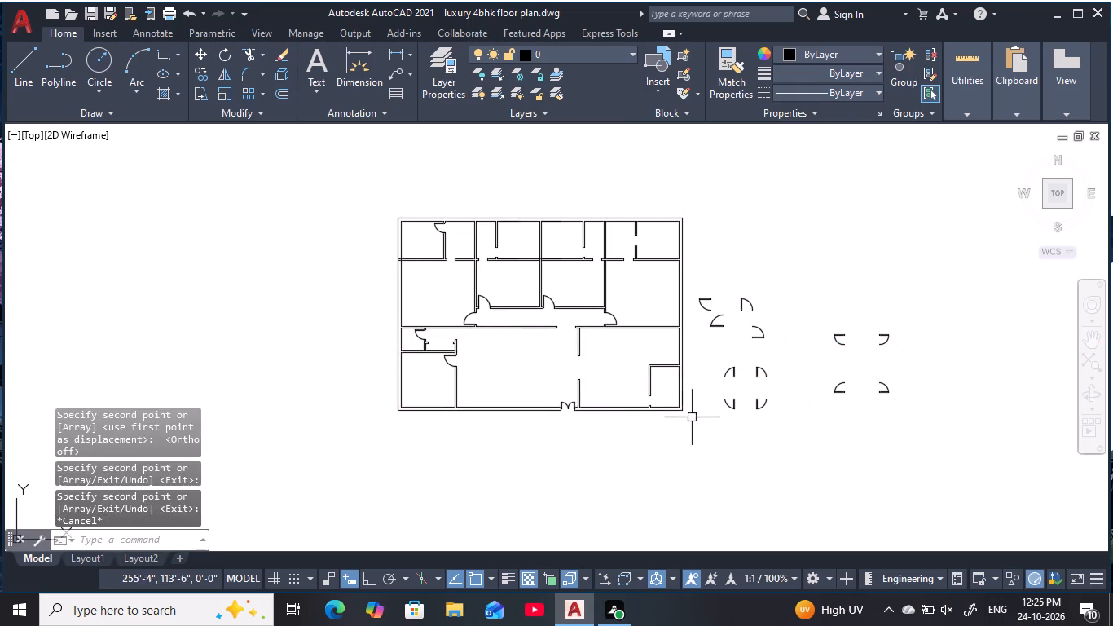
Erase the four spare 3' door symbols beside the plan.
scroll(724, 331, "up", 1)
middle_click_drag(724, 332, 734, 346)
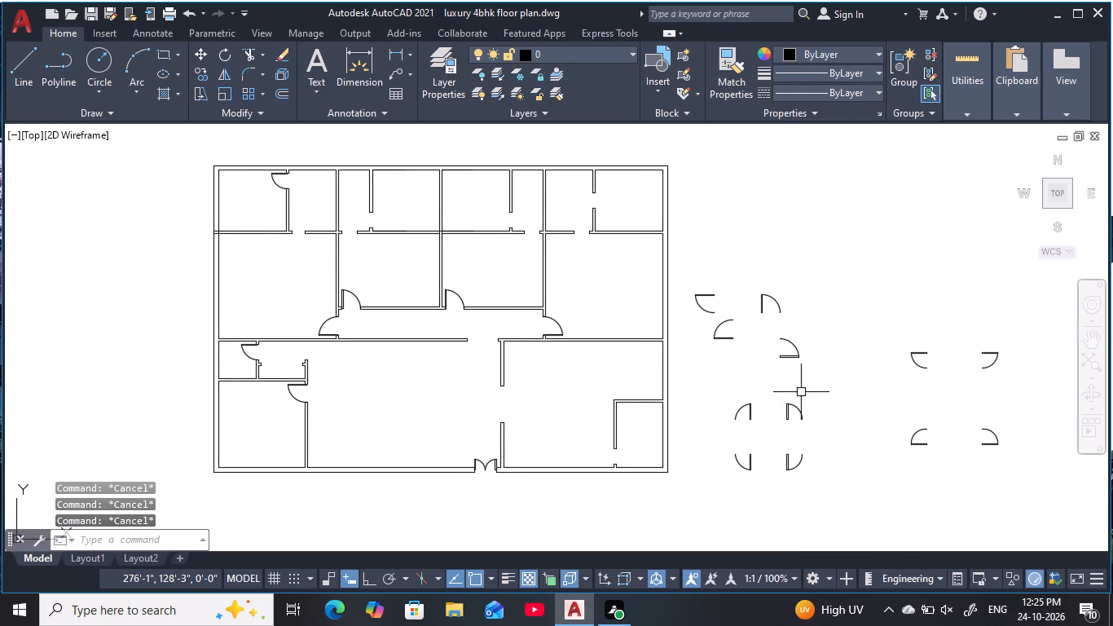
middle_click_drag(829, 404, 825, 380)
left_click(831, 361)
left_click(689, 248)
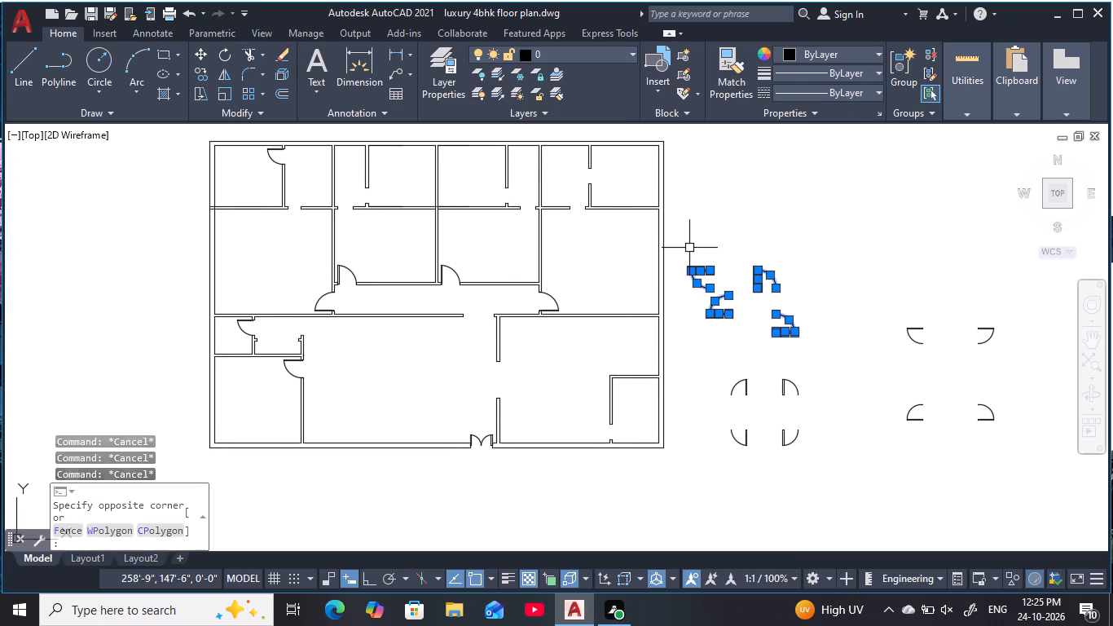
key("e")
key("space")
Copy the upper-right vertical-leaf 2'6" door by its arc end into the horizontal wall opening beside the top-left corner room.
middle_click_drag(786, 331, 806, 323)
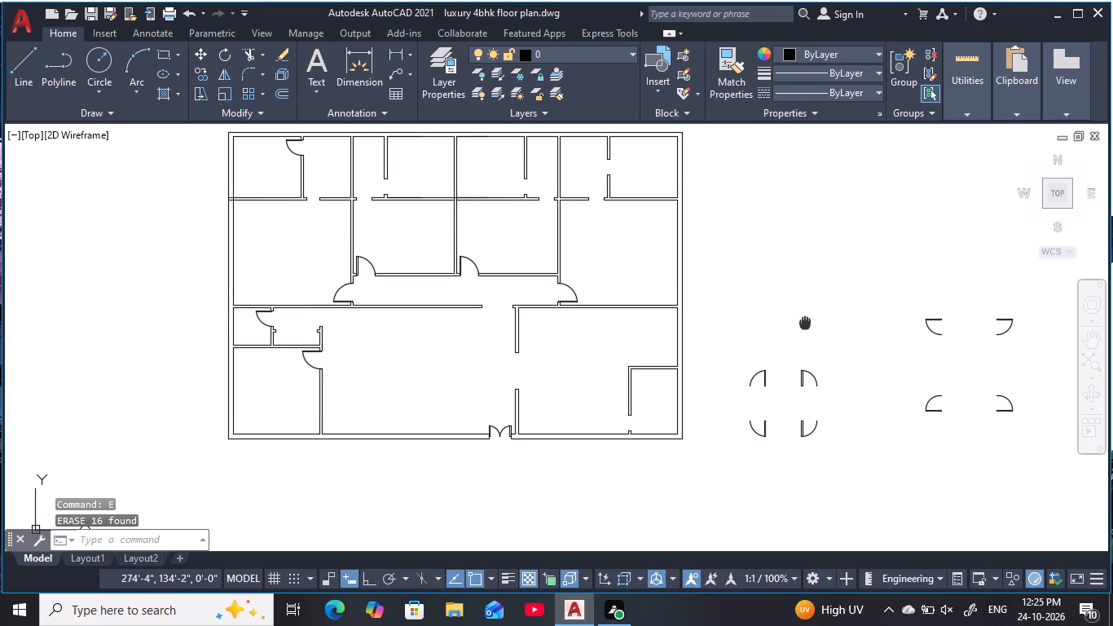
middle_click_drag(806, 323, 808, 326)
scroll(798, 410, "up", 1)
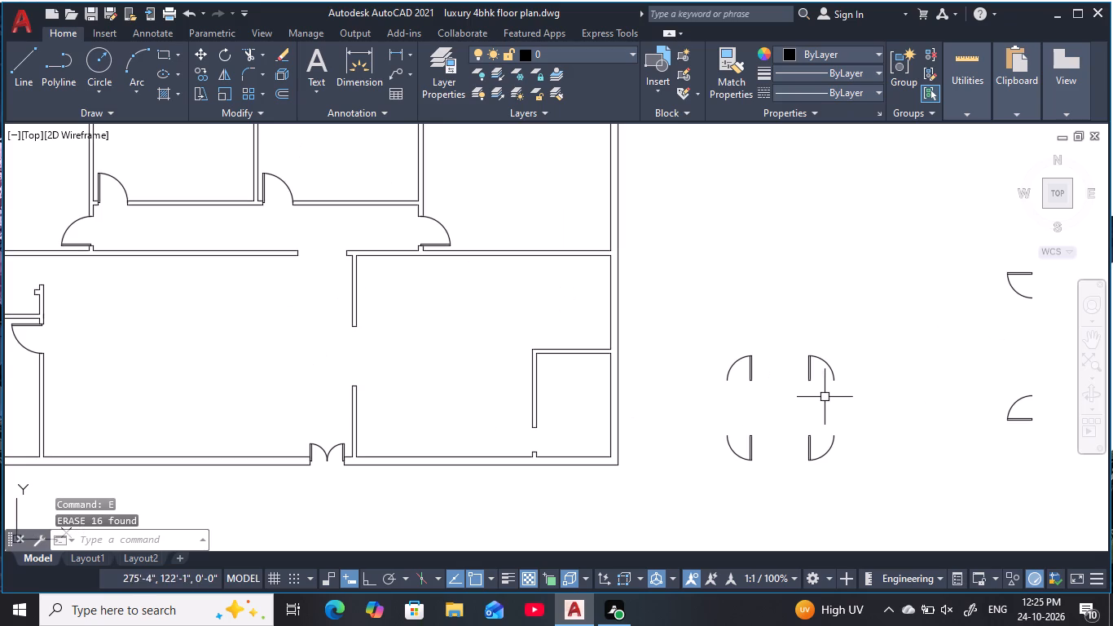
left_click_drag(878, 403, 879, 395)
left_click(798, 298)
key("c")
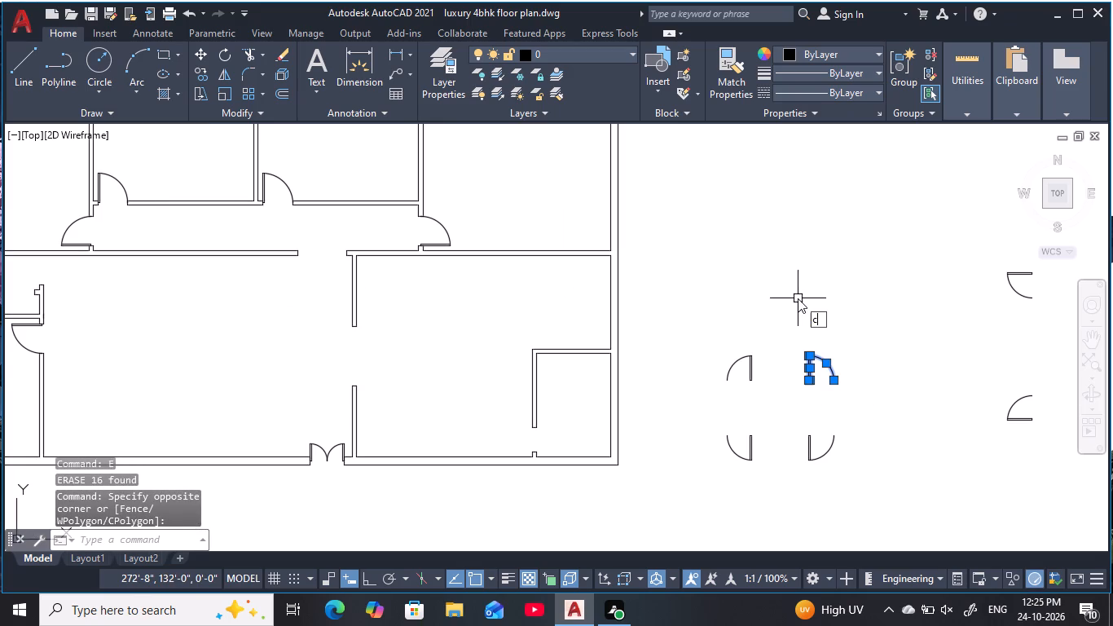
type("o")
key("space")
left_click(838, 381)
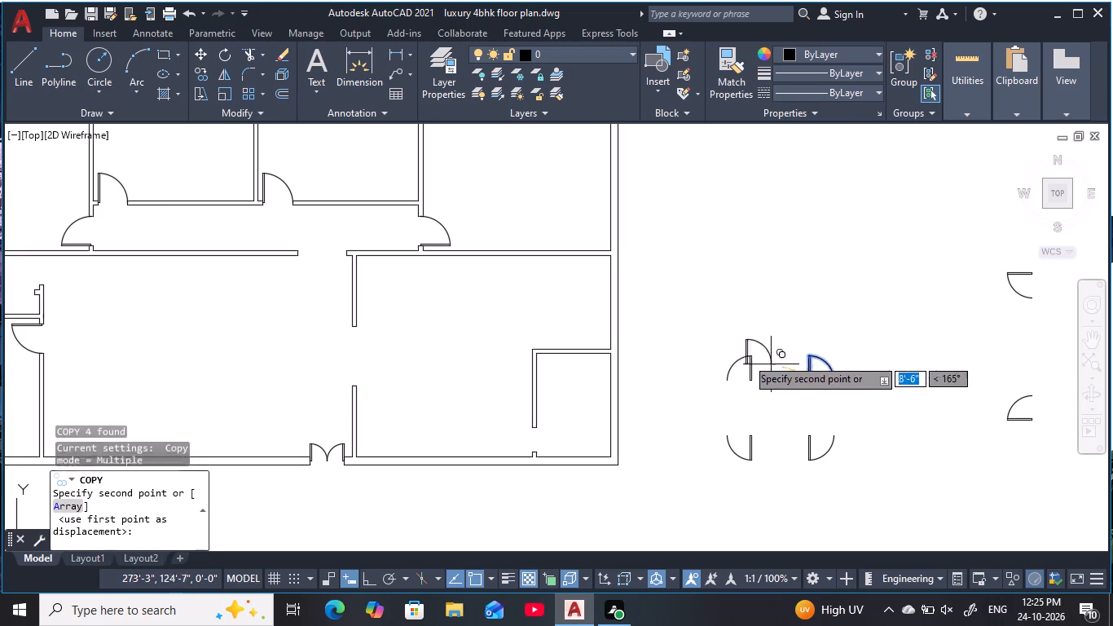
middle_click_drag(395, 261, 755, 420)
scroll(387, 238, "up", 5)
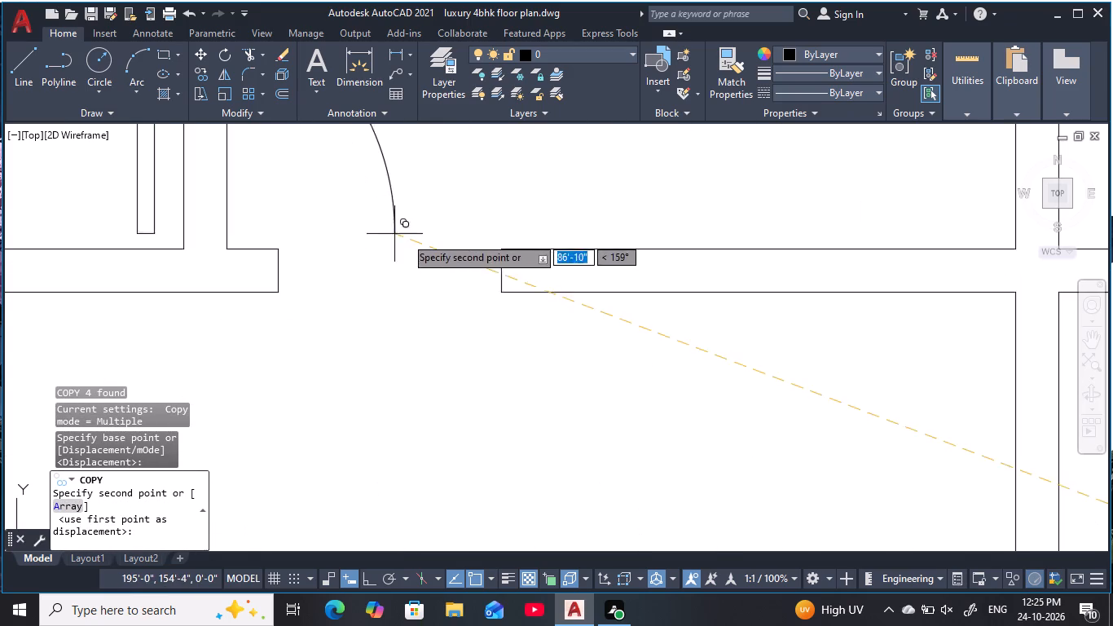
left_click(503, 273)
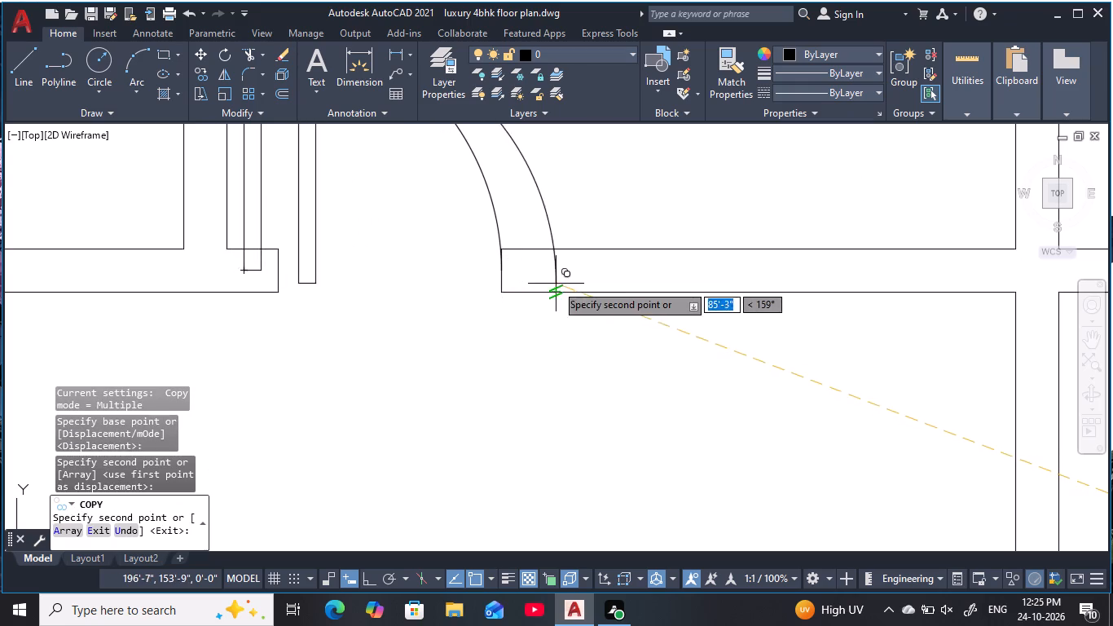
scroll(631, 311, "down", 2)
middle_click_drag(631, 311, 634, 329)
key("Escape")
key("Escape")
key("Escape")
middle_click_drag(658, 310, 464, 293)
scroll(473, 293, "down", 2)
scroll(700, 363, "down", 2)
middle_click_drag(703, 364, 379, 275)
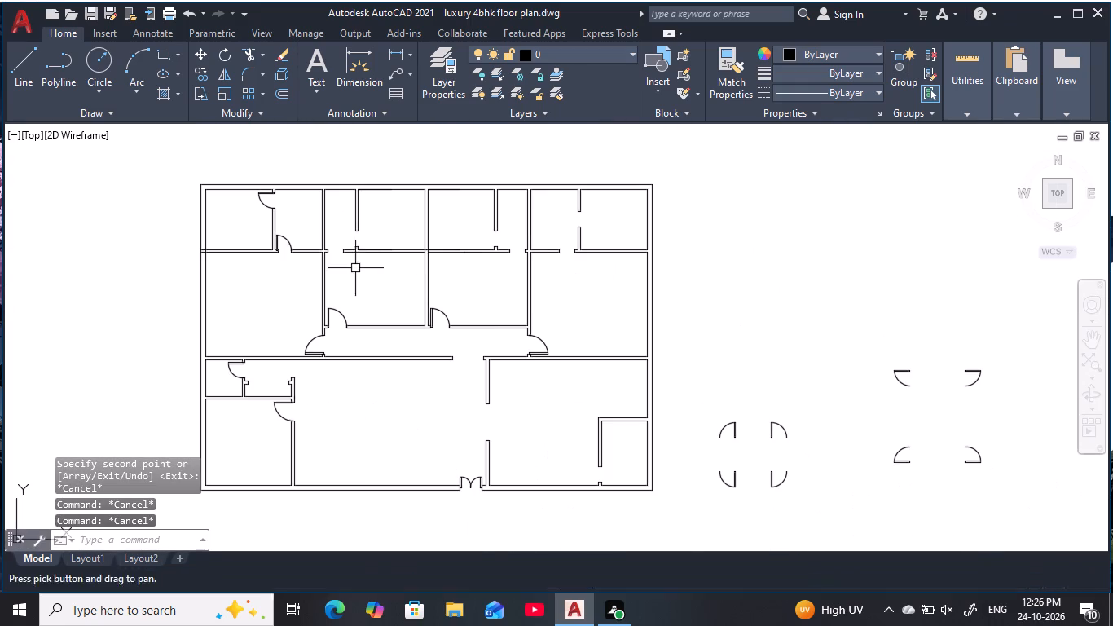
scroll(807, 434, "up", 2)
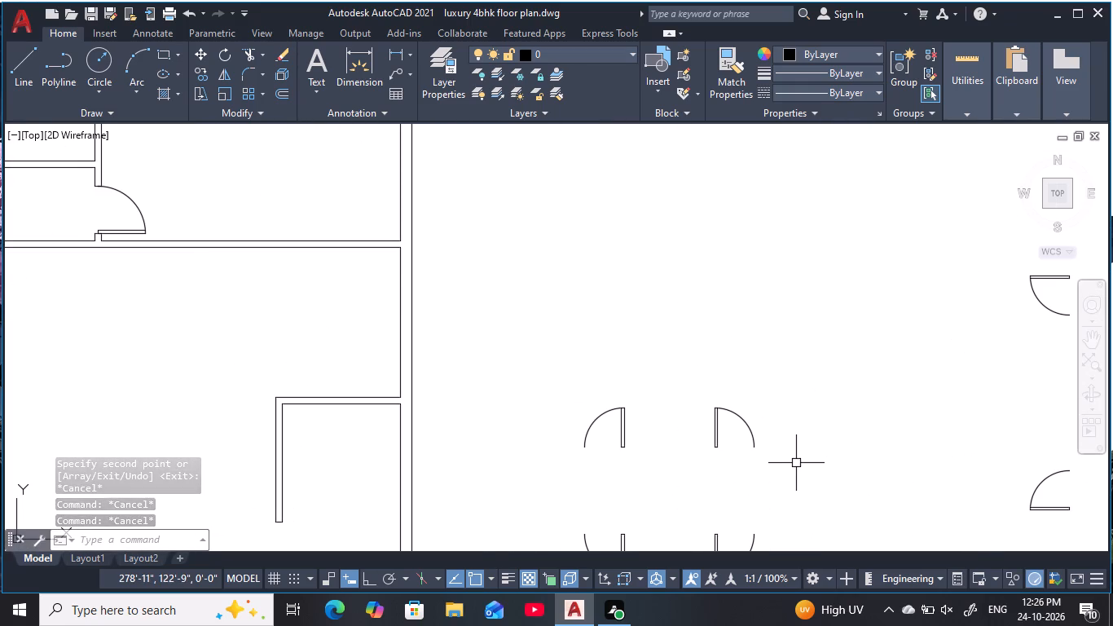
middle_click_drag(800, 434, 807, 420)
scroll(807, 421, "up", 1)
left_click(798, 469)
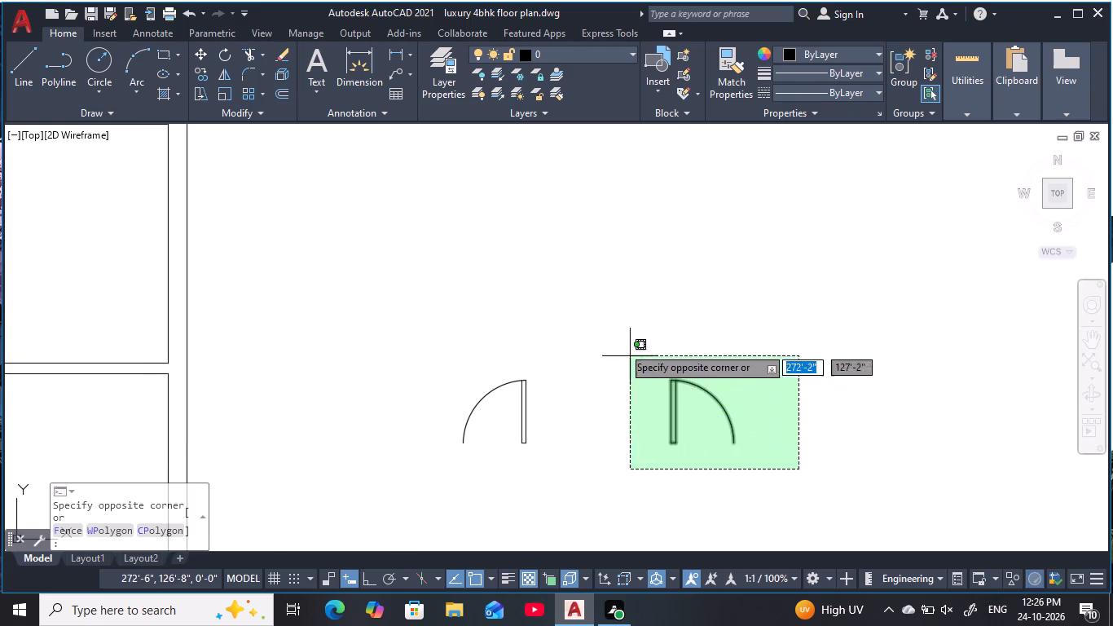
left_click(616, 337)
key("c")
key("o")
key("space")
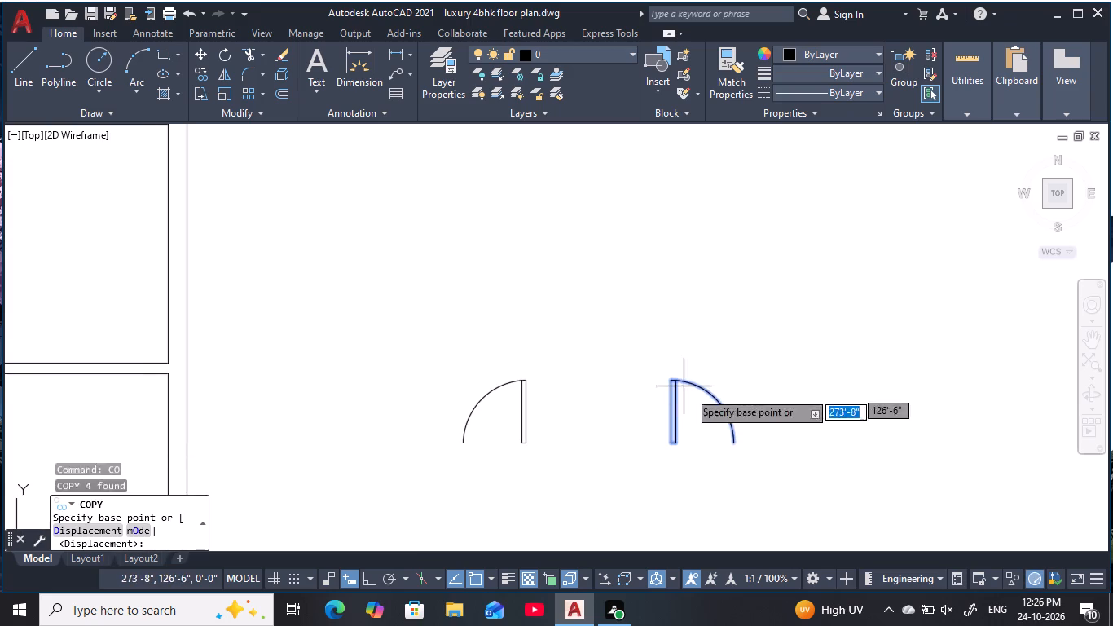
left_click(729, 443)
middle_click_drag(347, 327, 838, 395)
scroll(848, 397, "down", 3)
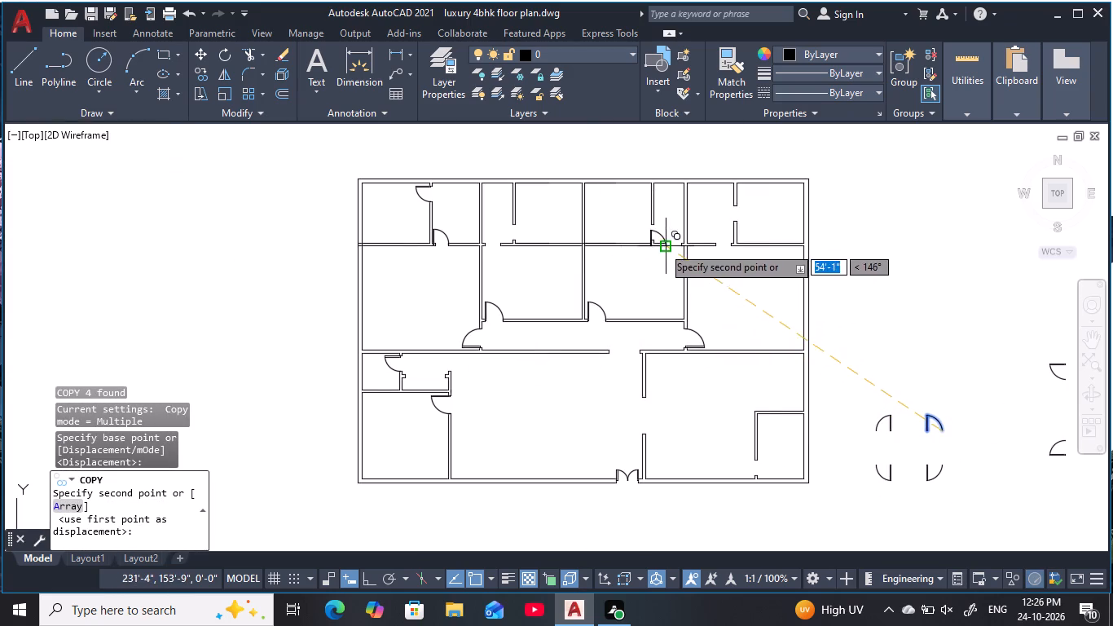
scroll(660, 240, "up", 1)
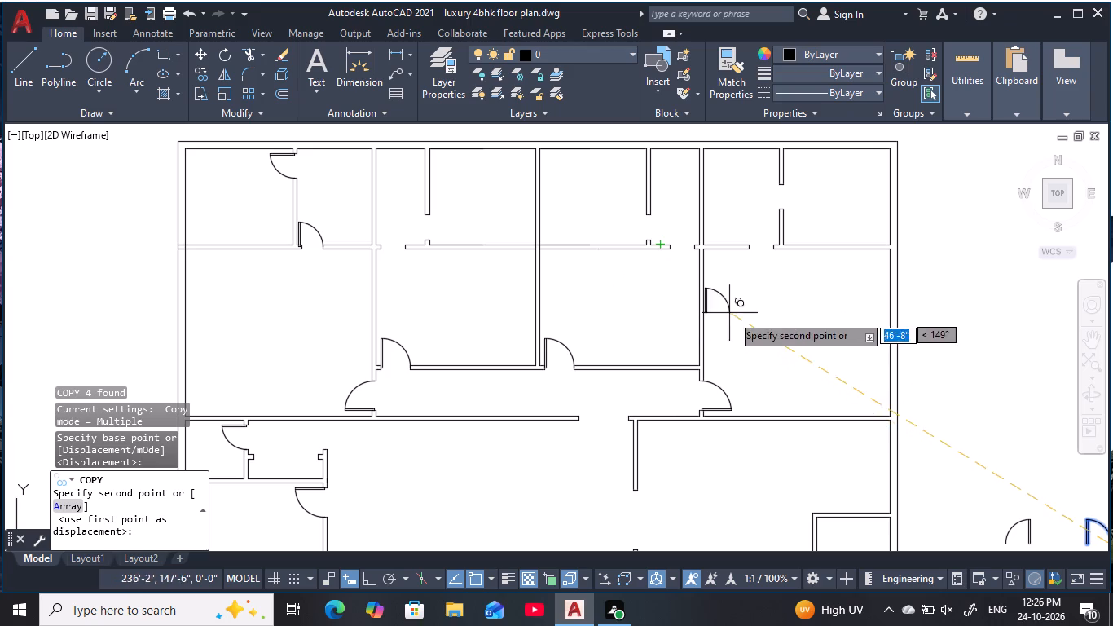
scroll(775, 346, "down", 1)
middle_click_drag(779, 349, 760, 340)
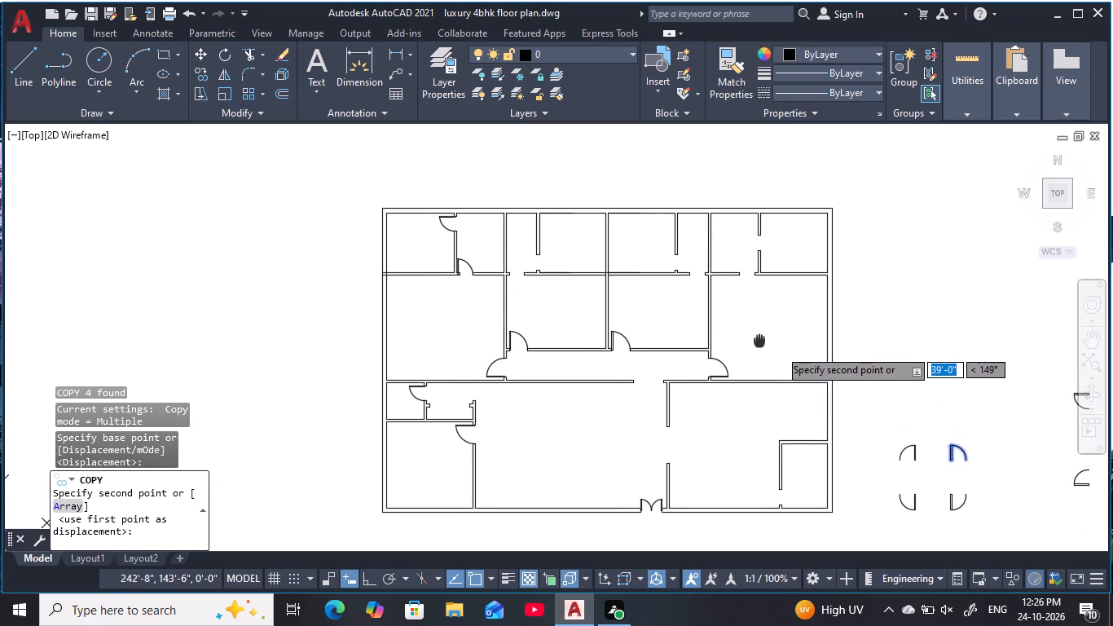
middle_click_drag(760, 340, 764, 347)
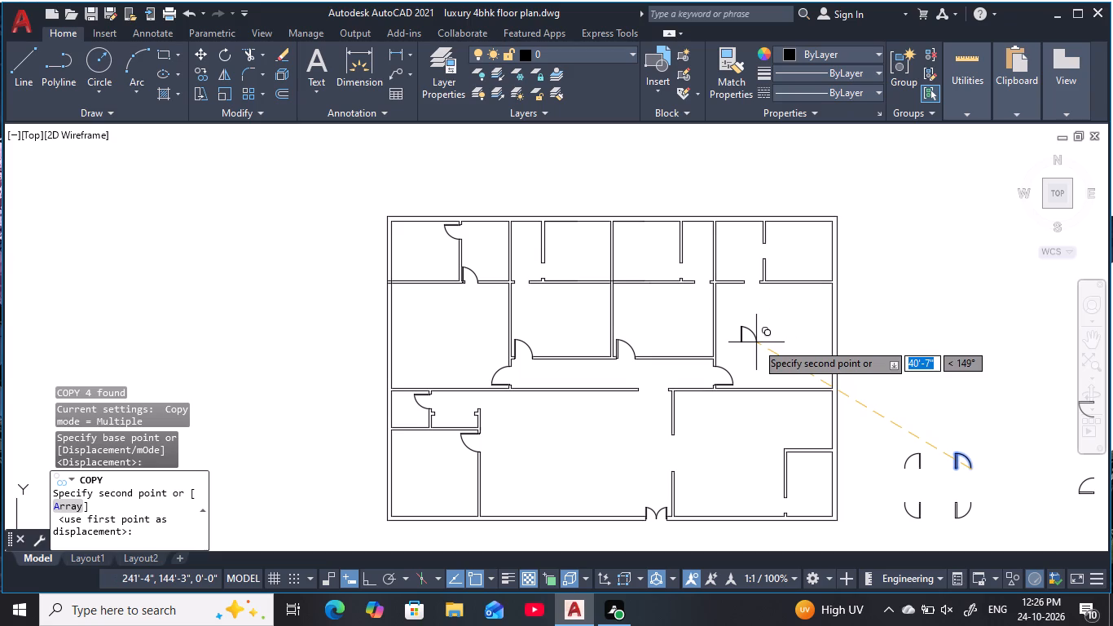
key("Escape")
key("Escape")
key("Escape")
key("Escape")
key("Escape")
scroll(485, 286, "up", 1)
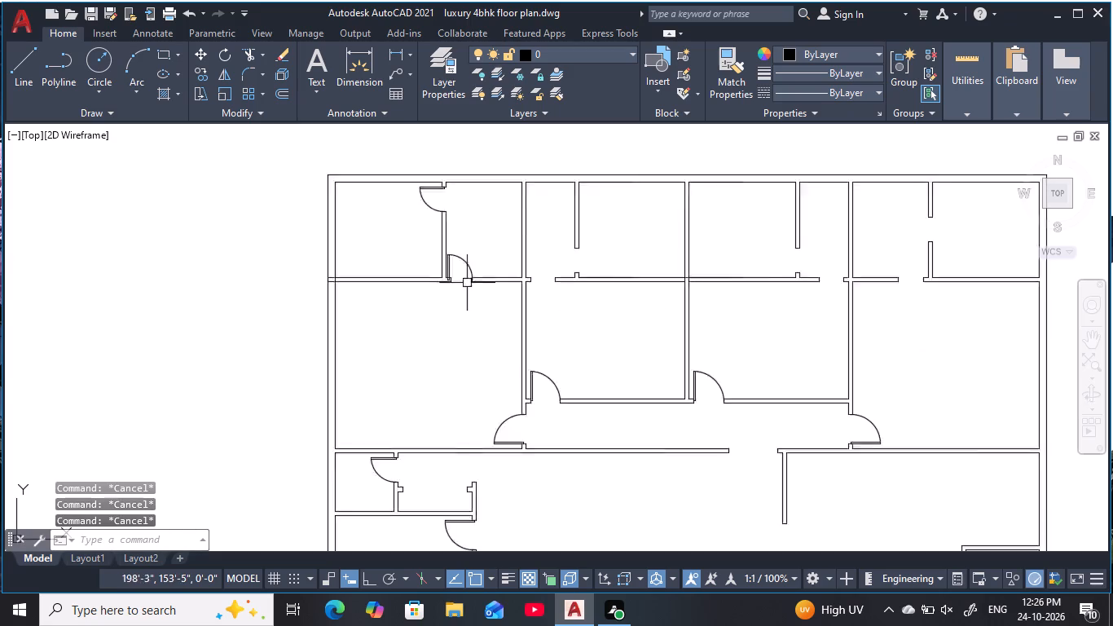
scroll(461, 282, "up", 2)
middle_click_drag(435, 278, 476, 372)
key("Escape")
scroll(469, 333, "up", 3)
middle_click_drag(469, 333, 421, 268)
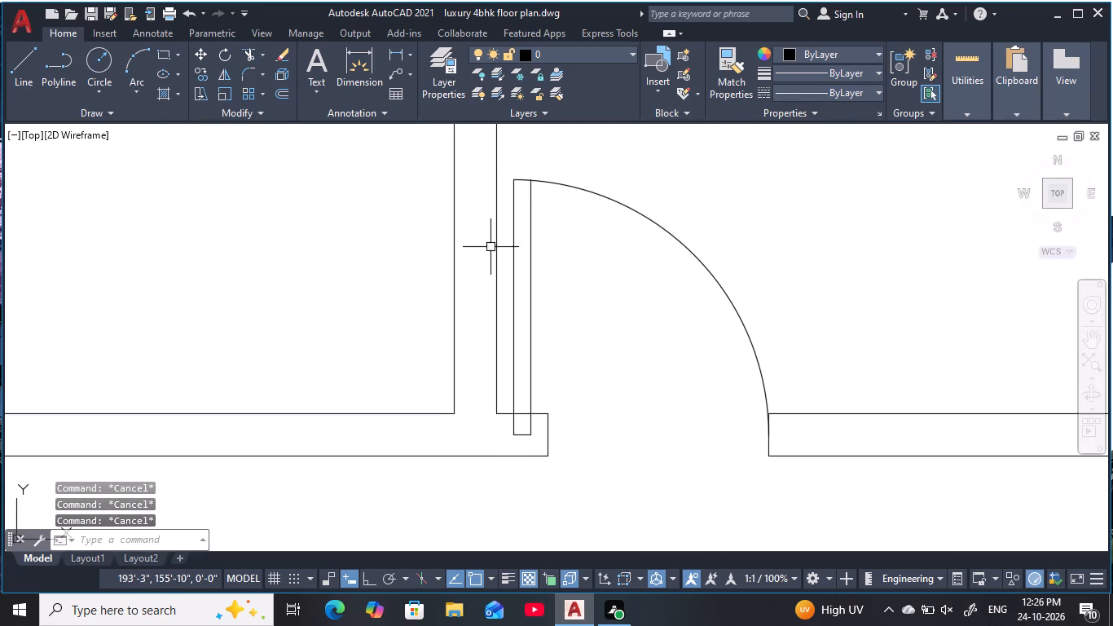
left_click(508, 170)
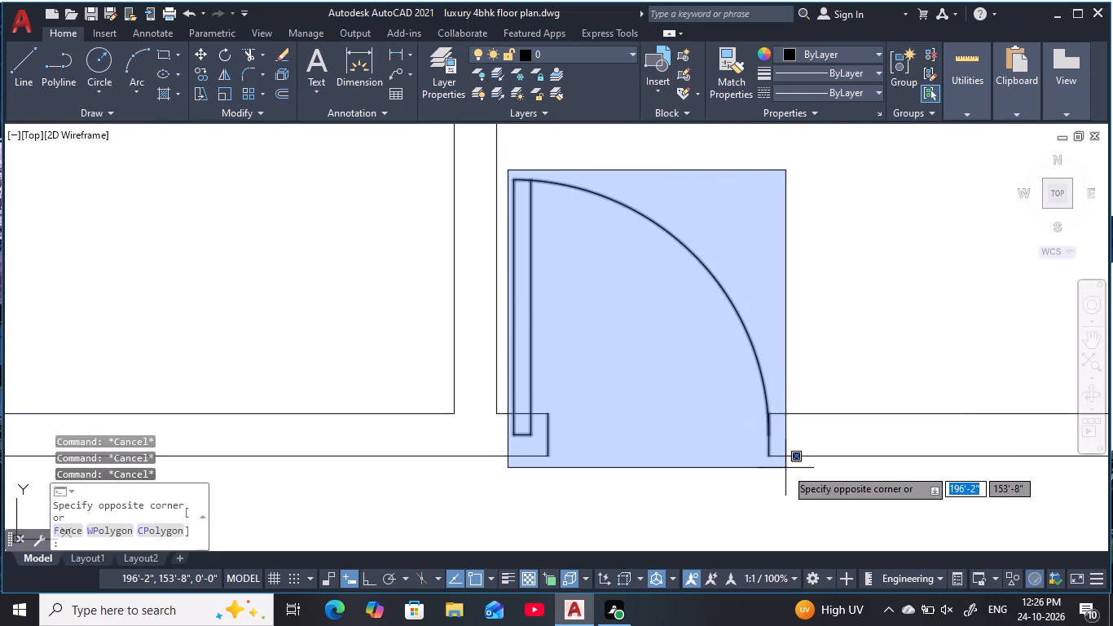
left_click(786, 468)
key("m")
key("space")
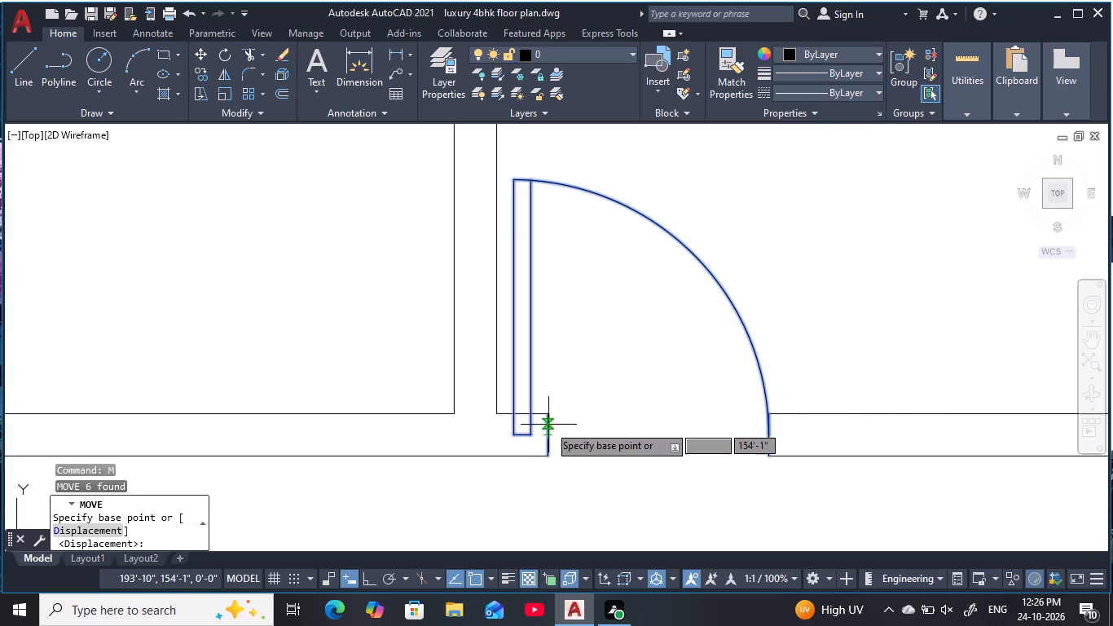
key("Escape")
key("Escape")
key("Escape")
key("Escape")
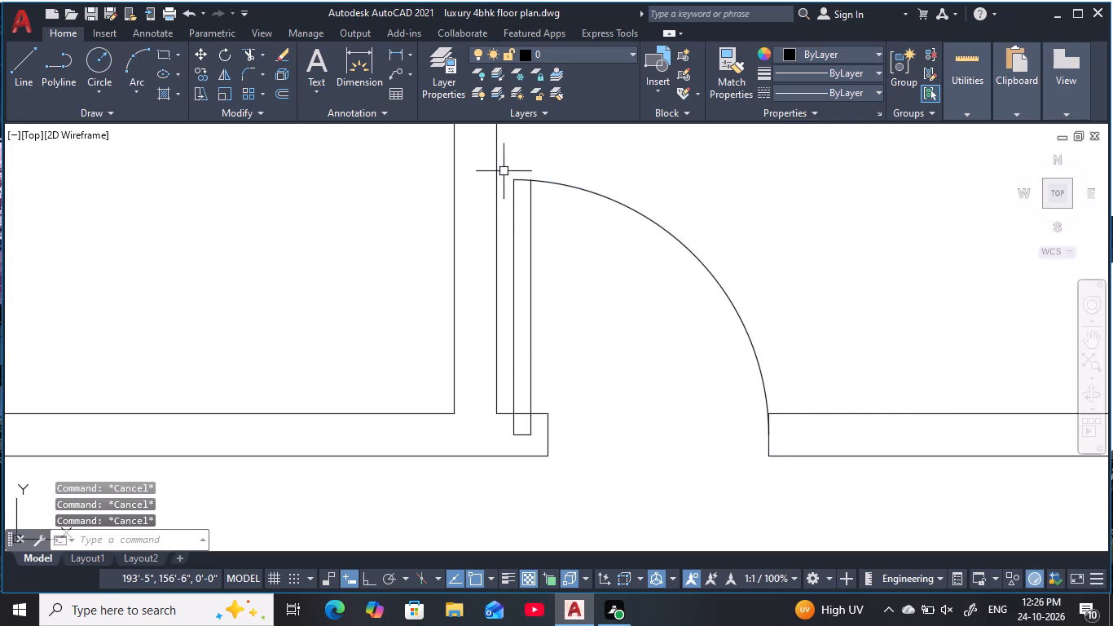
Move the 2'6" door beside the top-left corner room out of its opening into the clear space below the wall.
left_click(503, 168)
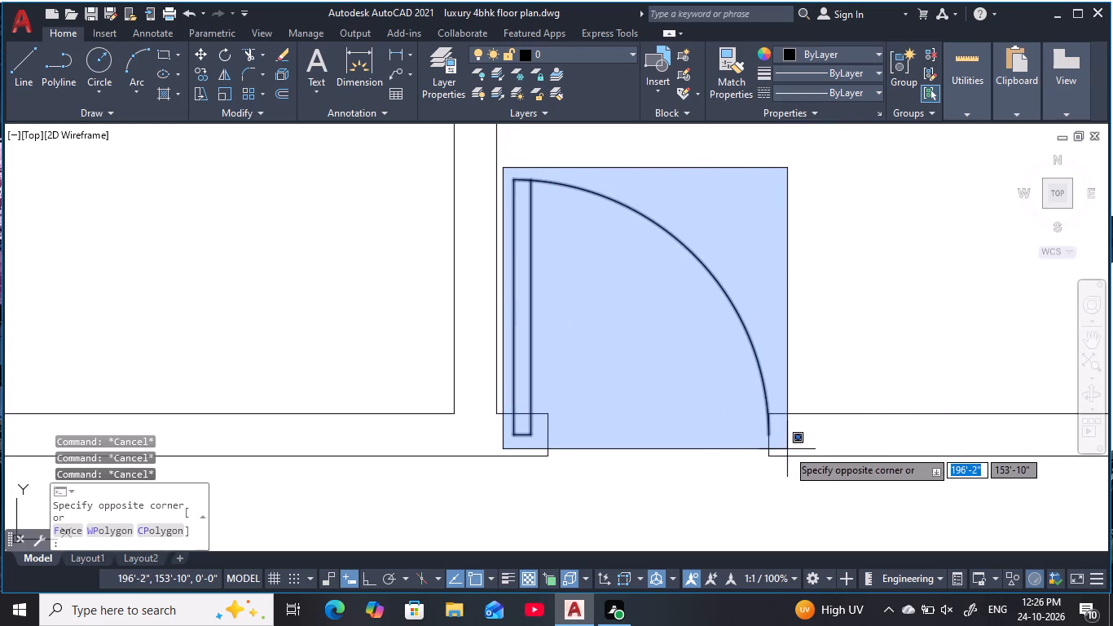
left_click(790, 448)
key("m")
key("space")
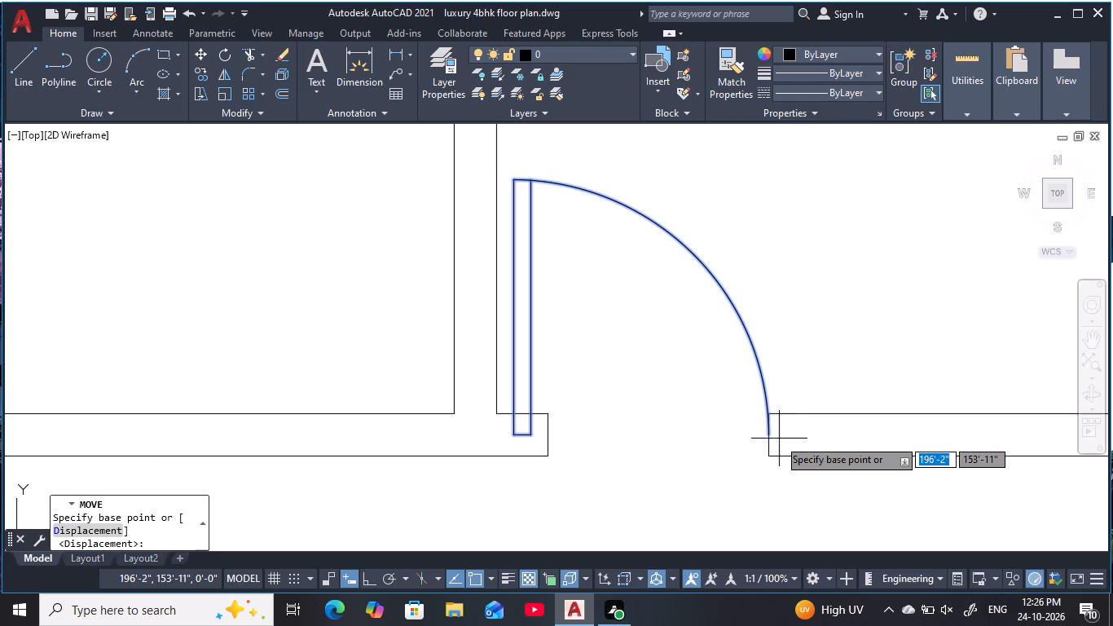
left_click(769, 438)
middle_click_drag(767, 438, 685, 310)
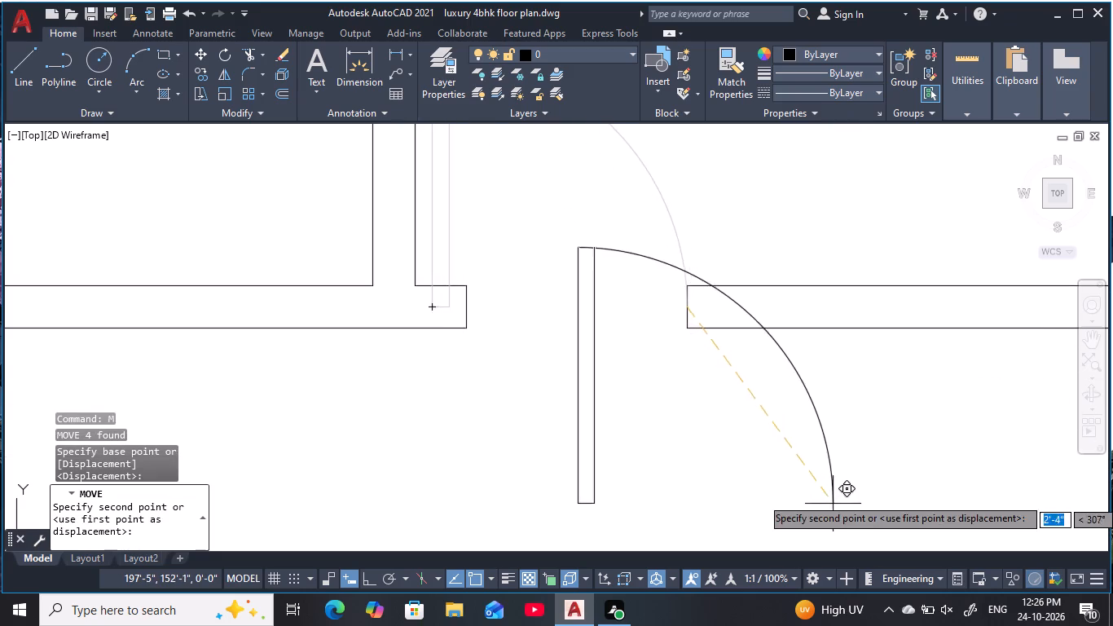
middle_click_drag(816, 475, 745, 373)
scroll(742, 374, "down", 1)
left_click(815, 487)
key("Escape")
key("Escape")
key("Escape")
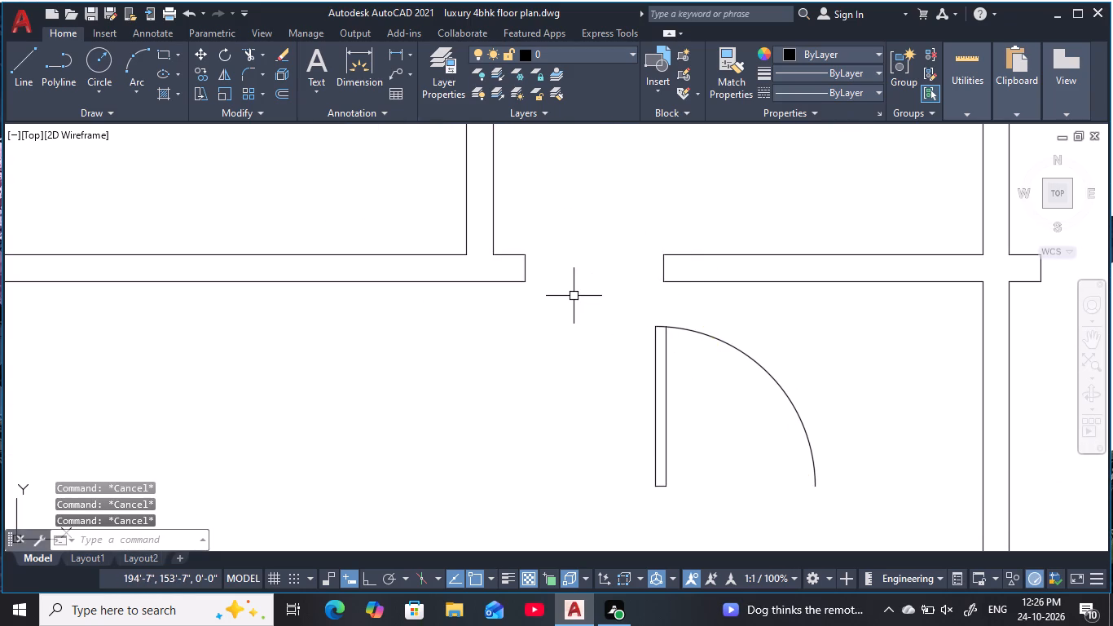
key("Escape")
Measure the width of the emptied wall opening between its two jamb midpoints.
type("dli")
key("space")
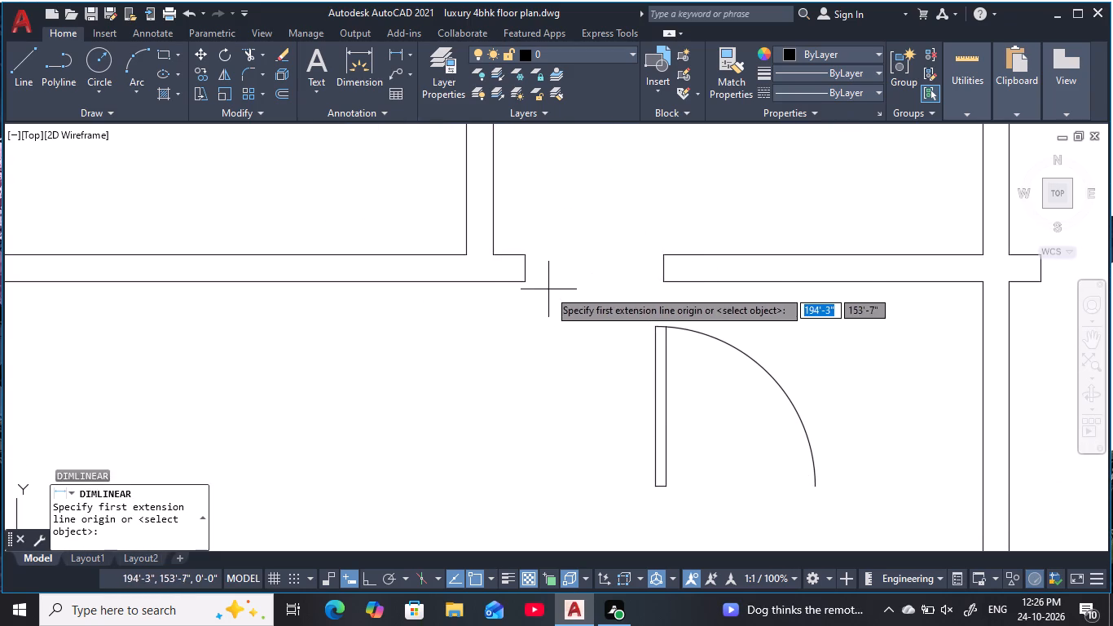
left_click(529, 265)
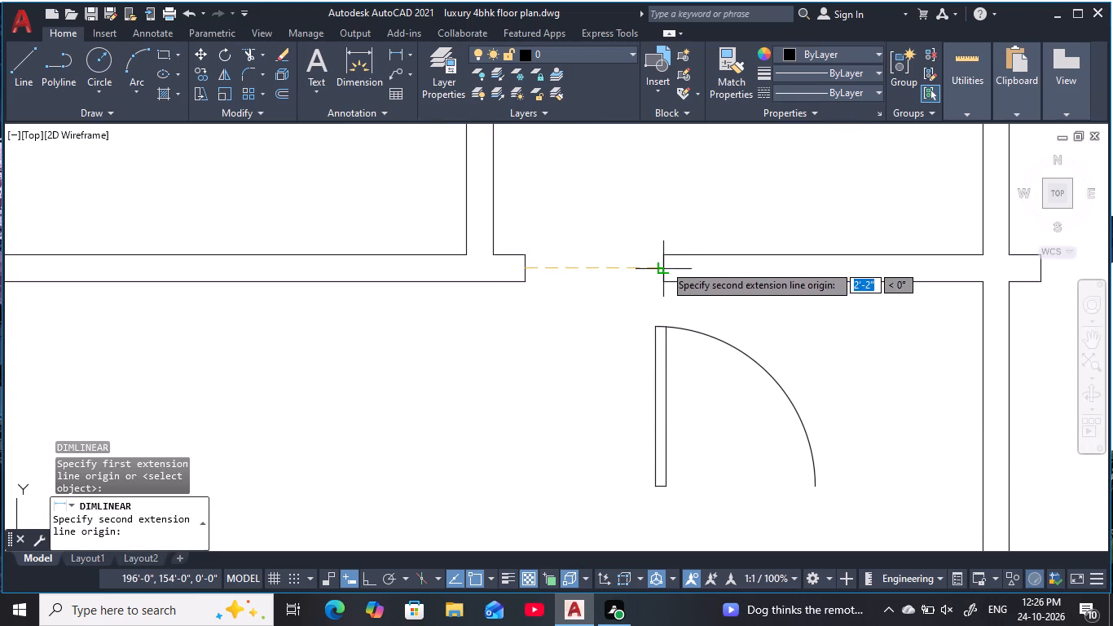
left_click(665, 264)
key("Escape")
key("Escape")
key("Escape")
key("Escape")
key("Escape")
key("Escape")
middle_click_drag(653, 271, 638, 277)
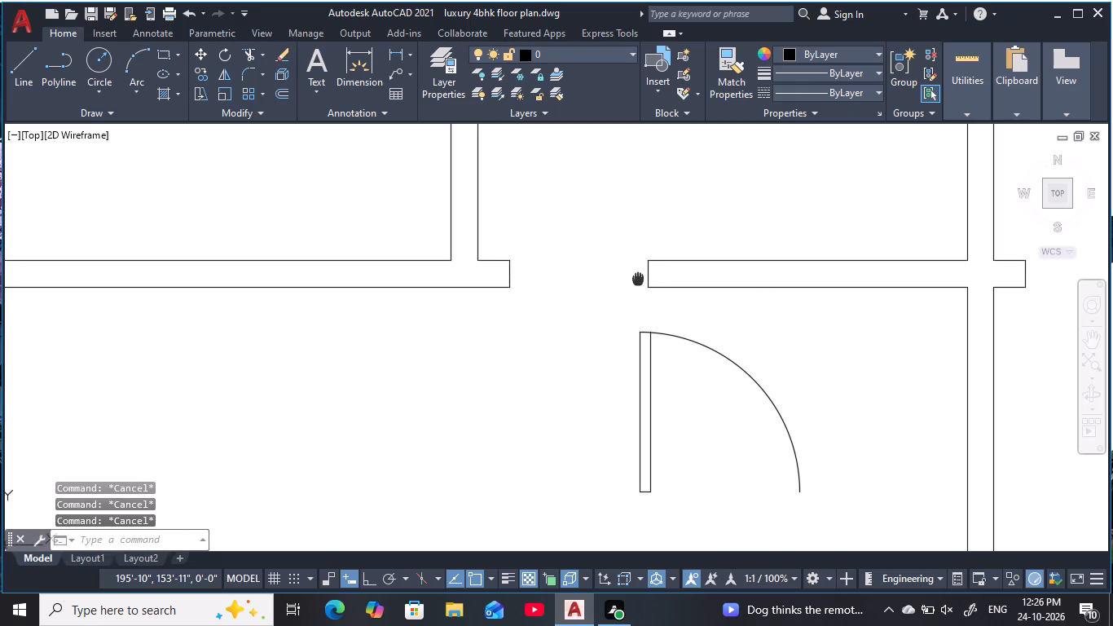
key("Escape")
key("Escape")
key("Escape")
Offset the partition's right face 6" toward the opening to mark the near jamb.
key("o")
key("space")
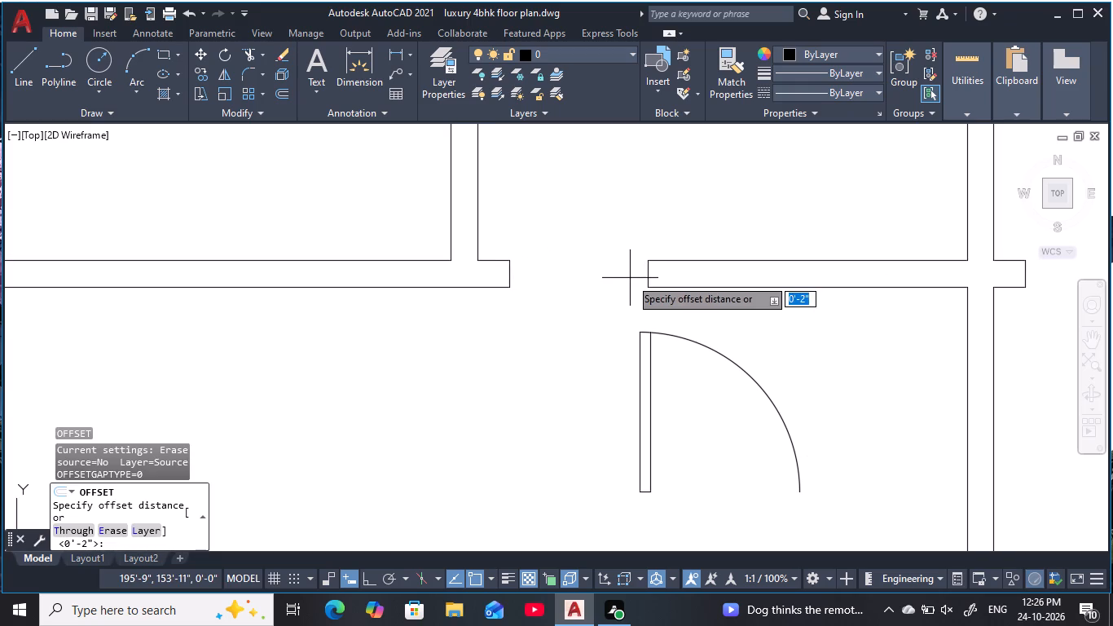
key("5")
key("BackSpace")
type("6")
key("space")
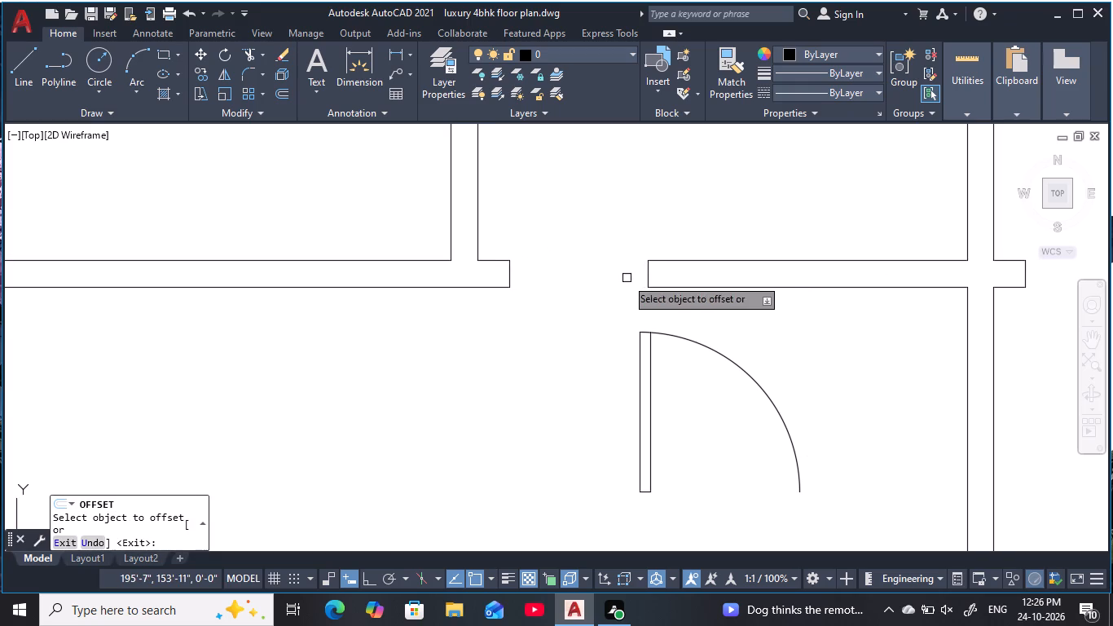
left_click(478, 228)
left_click(606, 234)
key("Escape")
key("Escape")
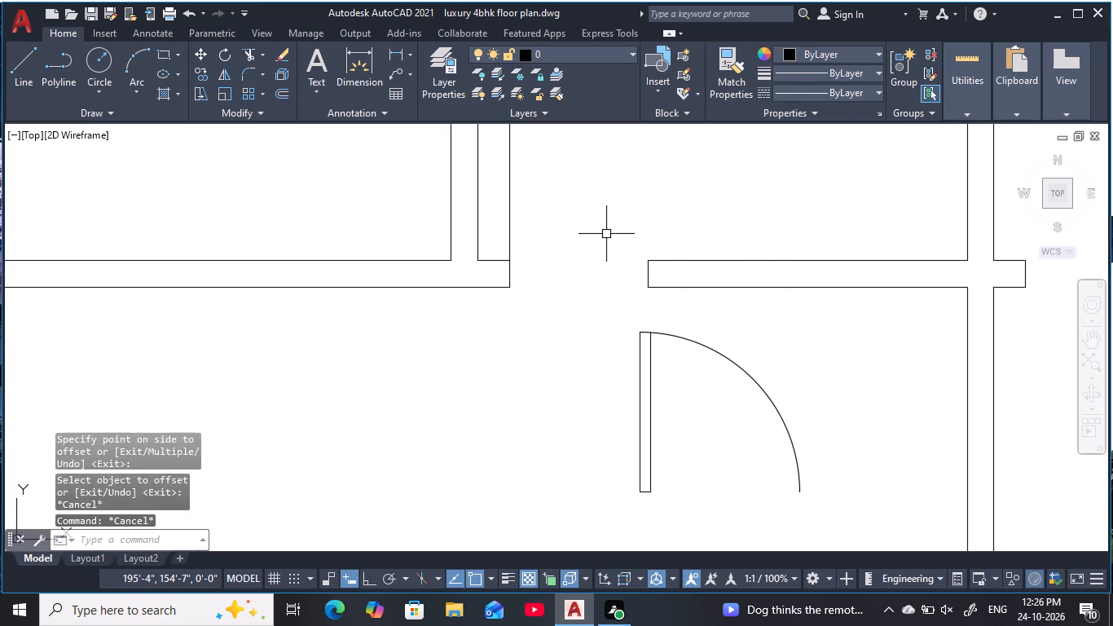
key("Escape")
key("Escape")
key("Escape")
Offset the near jamb line 2'6" to the right to mark the far jamb.
type("o")
key("space")
key("2")
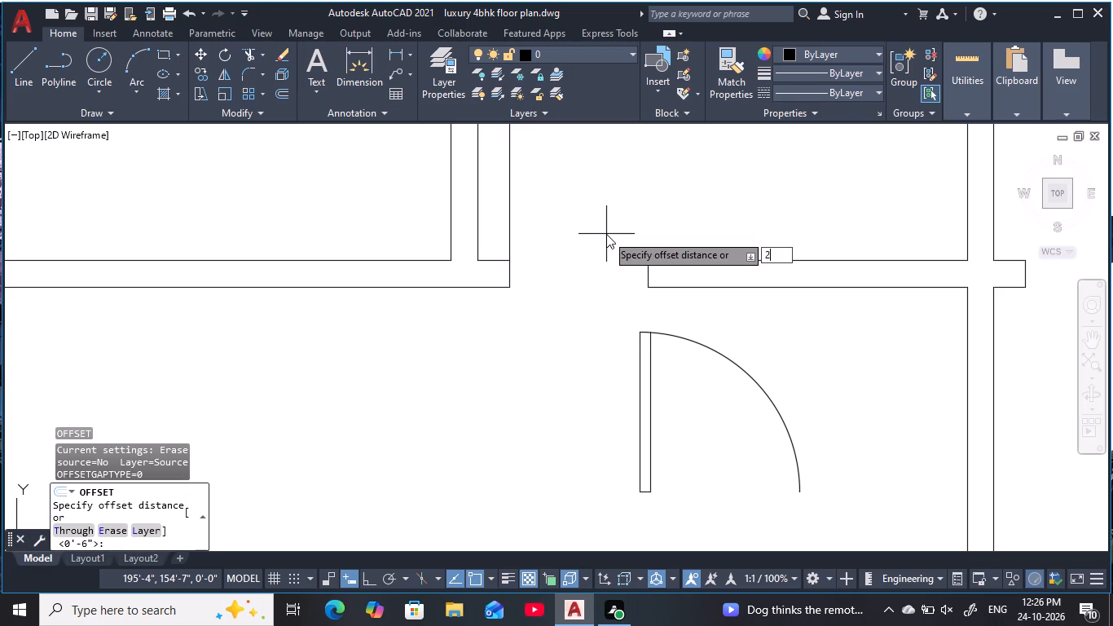
key("apostrophe")
key("6")
key("space")
left_click(510, 221)
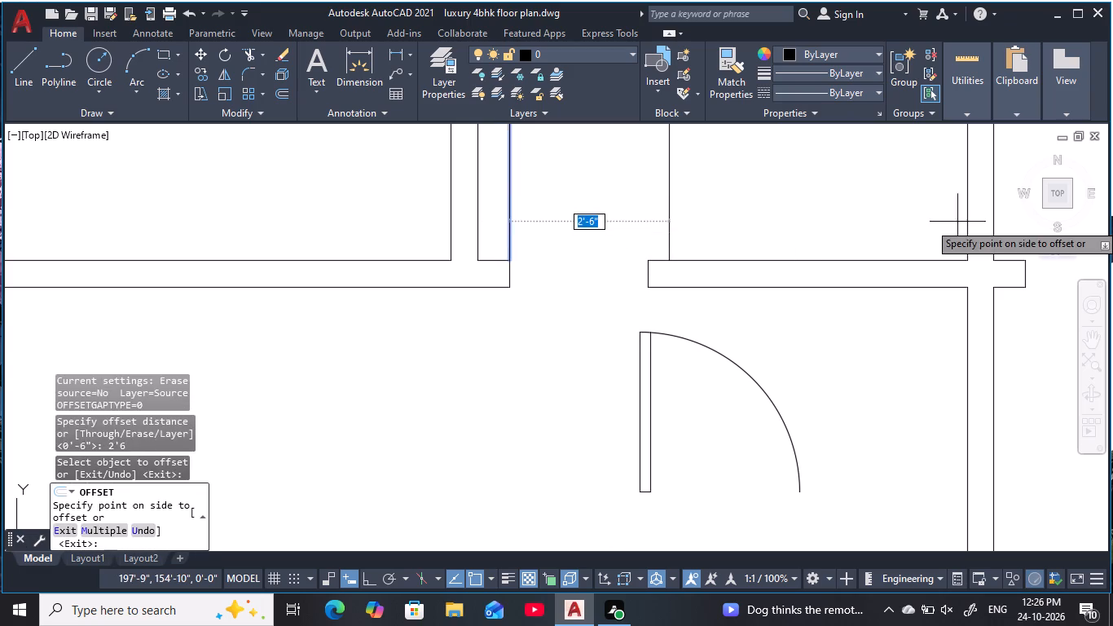
left_click(990, 223)
key("Escape")
key("Escape")
key("Escape")
key("Escape")
key("Escape")
Extend the far jamb line down through the horizontal wall to its lower face.
type("ex")
key("space")
left_click(715, 200)
left_click(631, 205)
key("Escape")
key("Escape")
key("Escape")
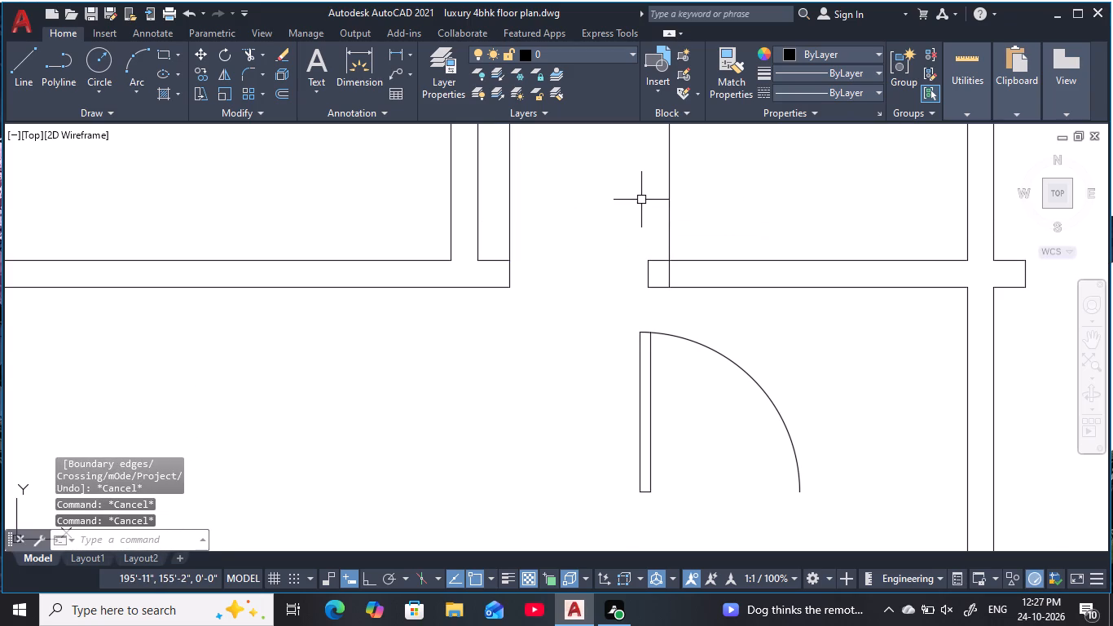
Trim the guide lines above the wall and the old far wall end so the opening is 2'6" wide.
middle_click_drag(653, 206, 667, 266)
key("Escape")
key("Escape")
key("t")
key("r")
key("space")
left_click(783, 238)
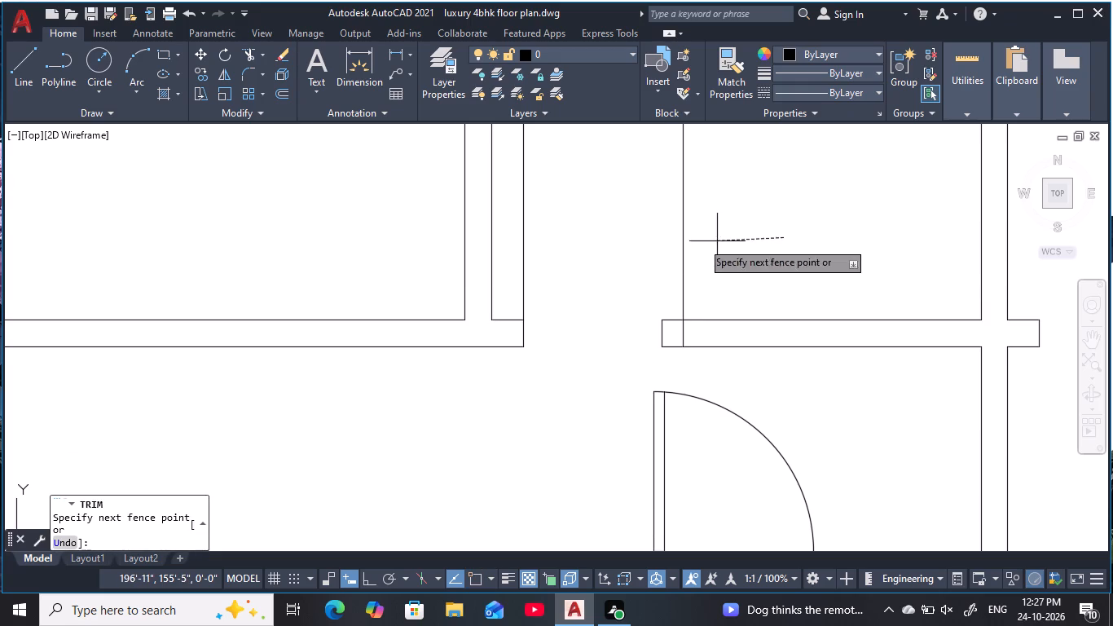
left_click(517, 237)
left_click(660, 333)
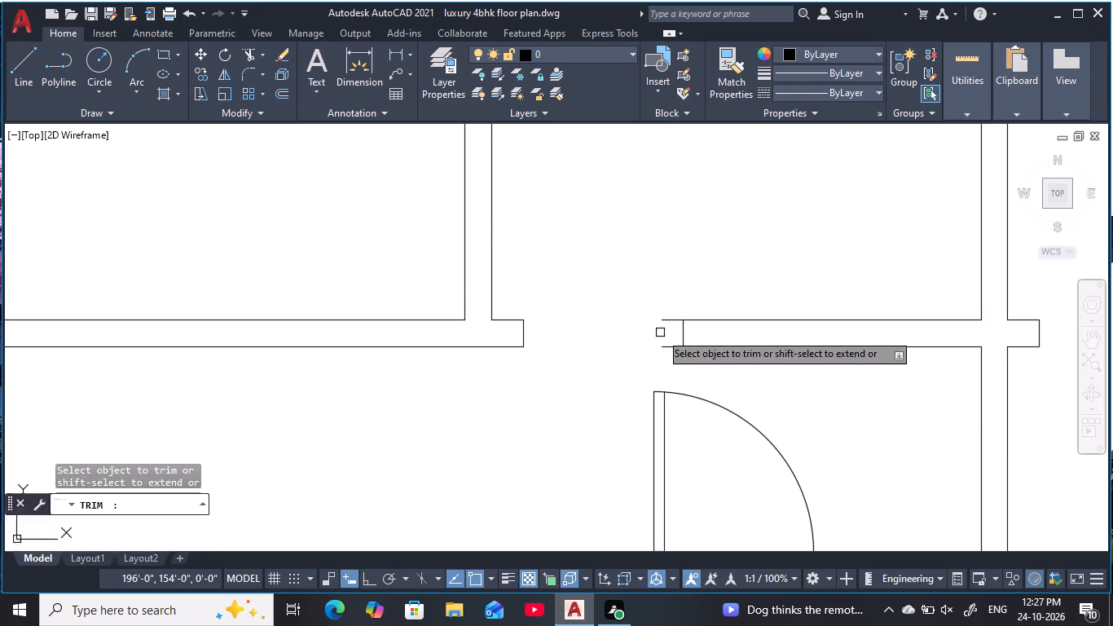
left_click(674, 318)
left_click(674, 346)
key("Escape")
scroll(635, 369, "down", 2)
middle_click_drag(632, 344, 635, 318)
key("Escape")
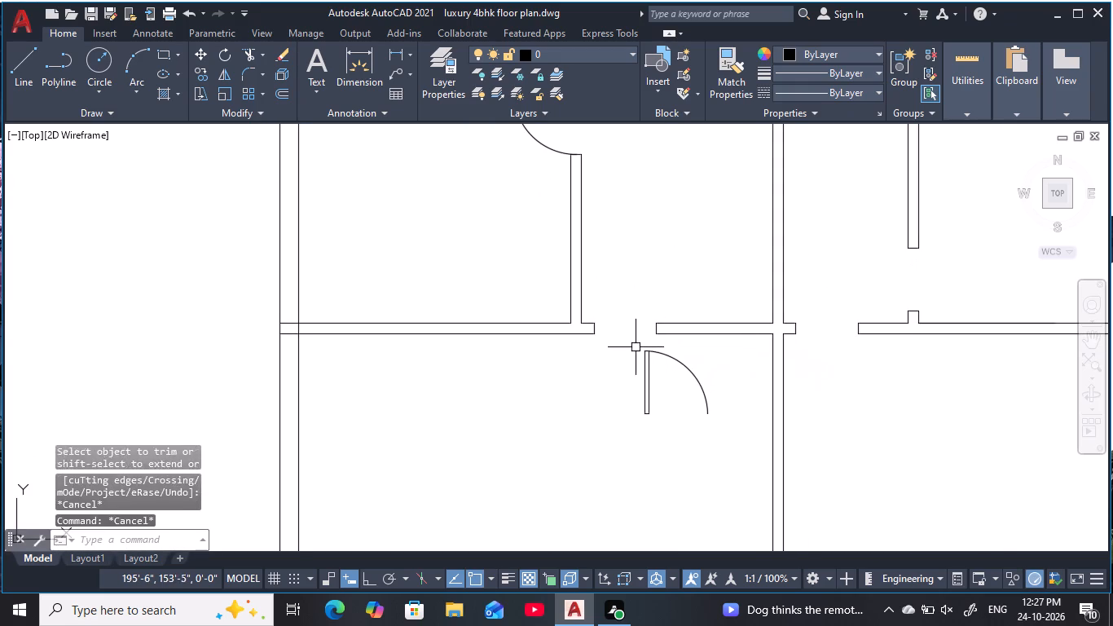
key("Escape")
Move the door by its arc end to the midpoint of the new right jamb of the widened opening.
left_click_drag(623, 341, 629, 349)
left_click(716, 449)
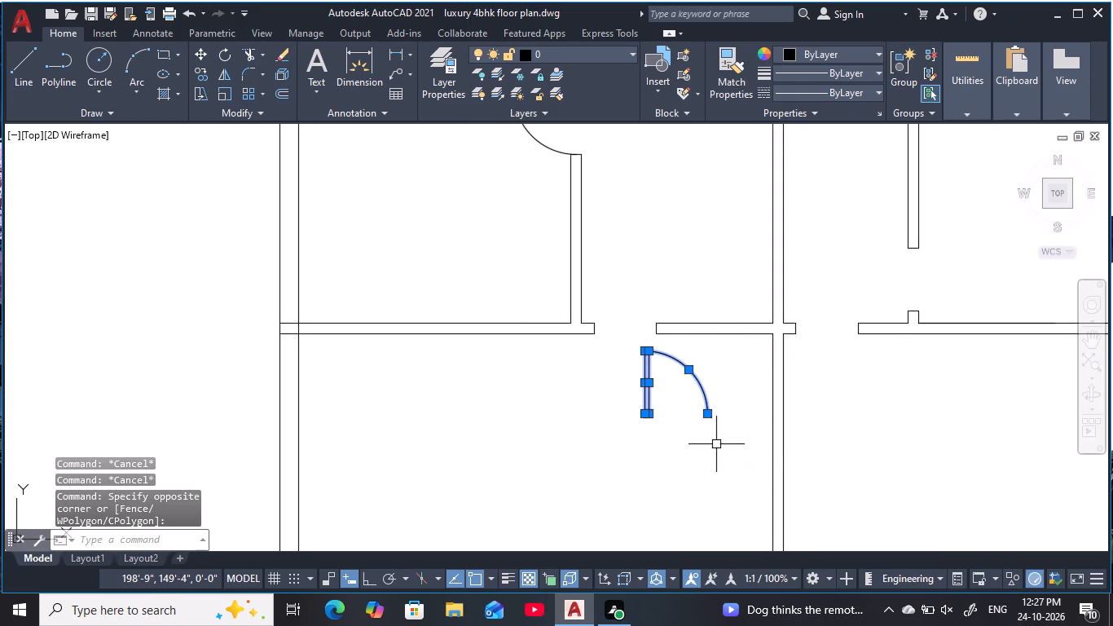
key("m")
key("space")
left_click(707, 415)
scroll(648, 326, "up", 4)
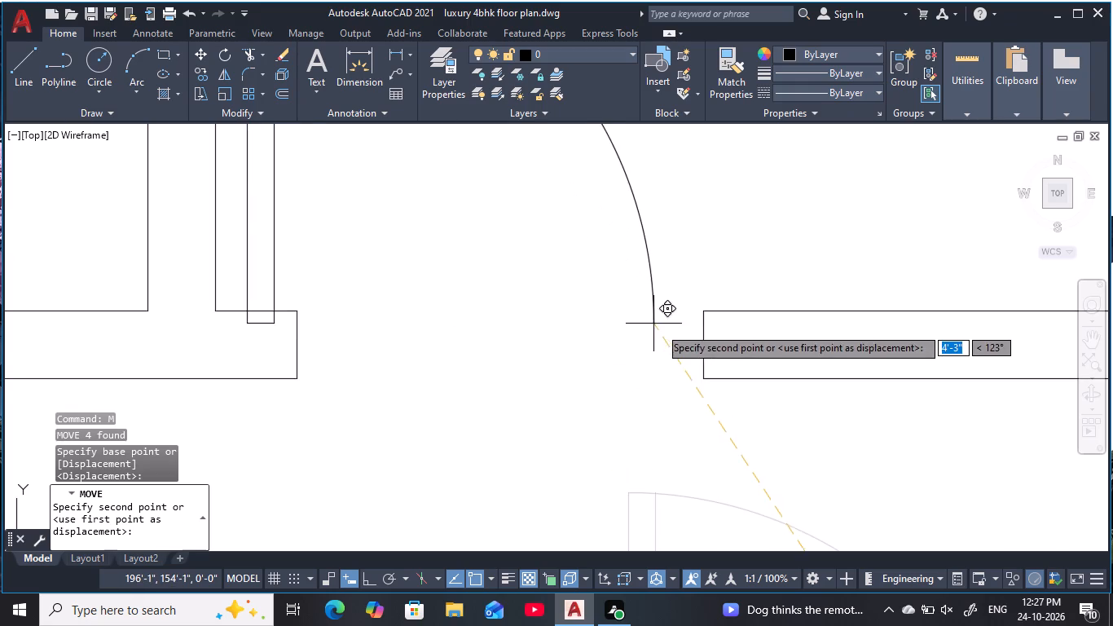
left_click(701, 342)
key("Escape")
Copy that door by its arc end into the next opening to the right along the same horizontal wall.
scroll(706, 293, "down", 3)
middle_click_drag(710, 291, 593, 337)
scroll(616, 334, "down", 2)
middle_click_drag(661, 342, 577, 333)
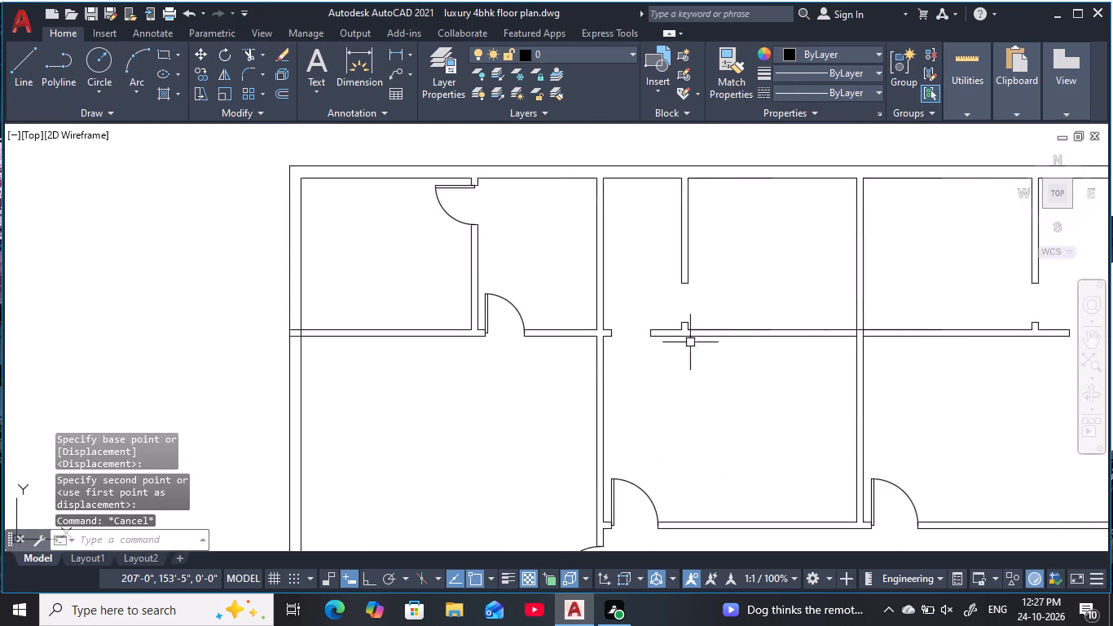
scroll(721, 352, "down", 3)
middle_click_drag(724, 355, 664, 348)
scroll(639, 342, "up", 3)
scroll(569, 336, "up", 2)
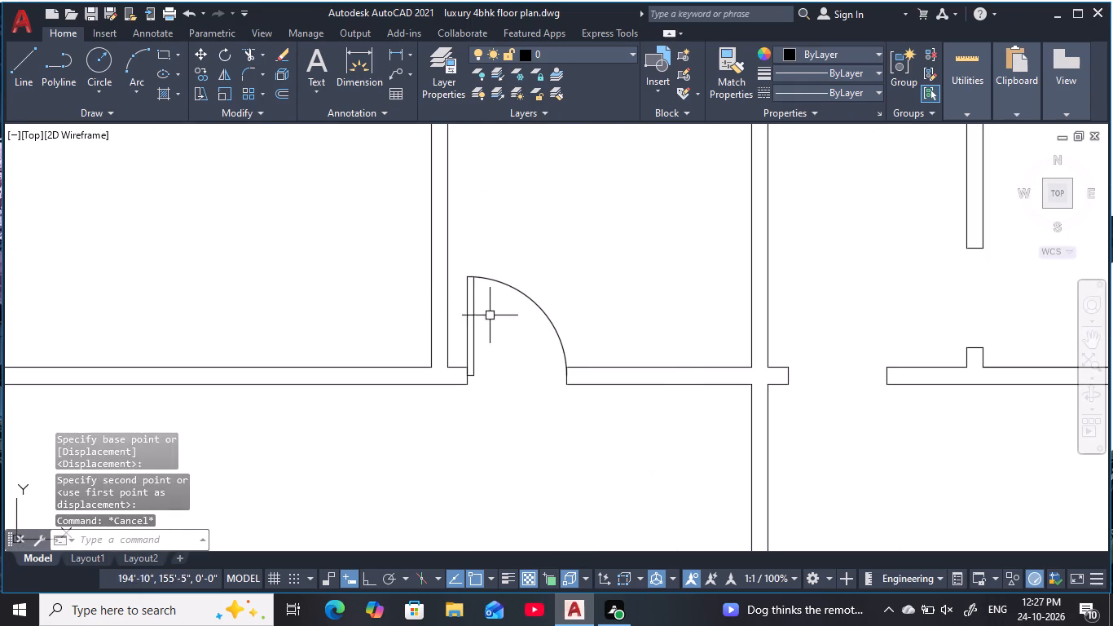
left_click(453, 270)
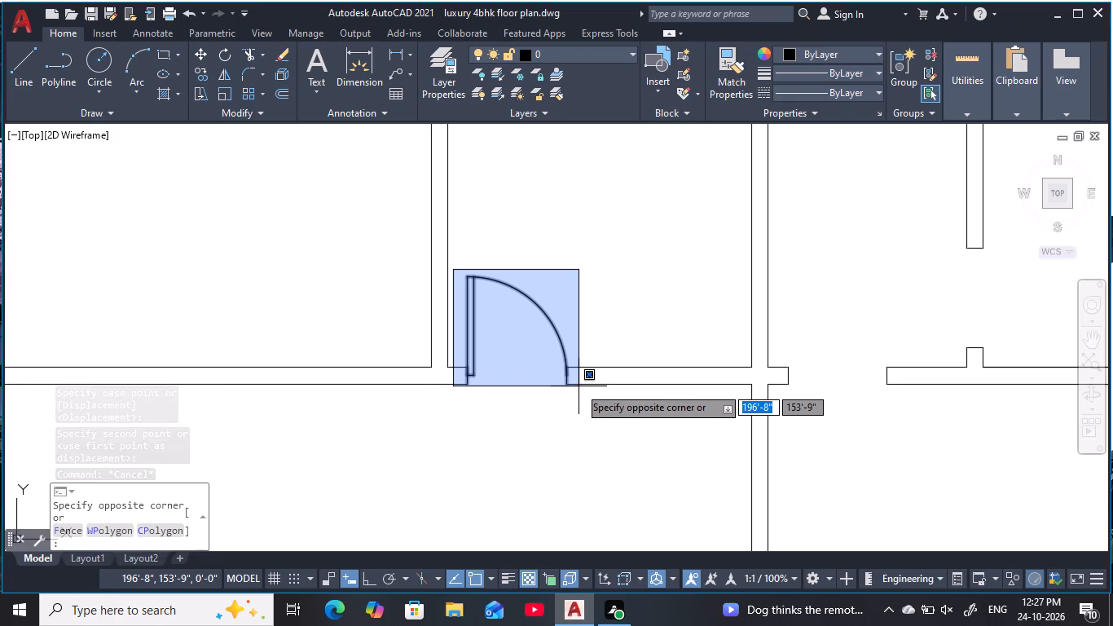
left_click(578, 380)
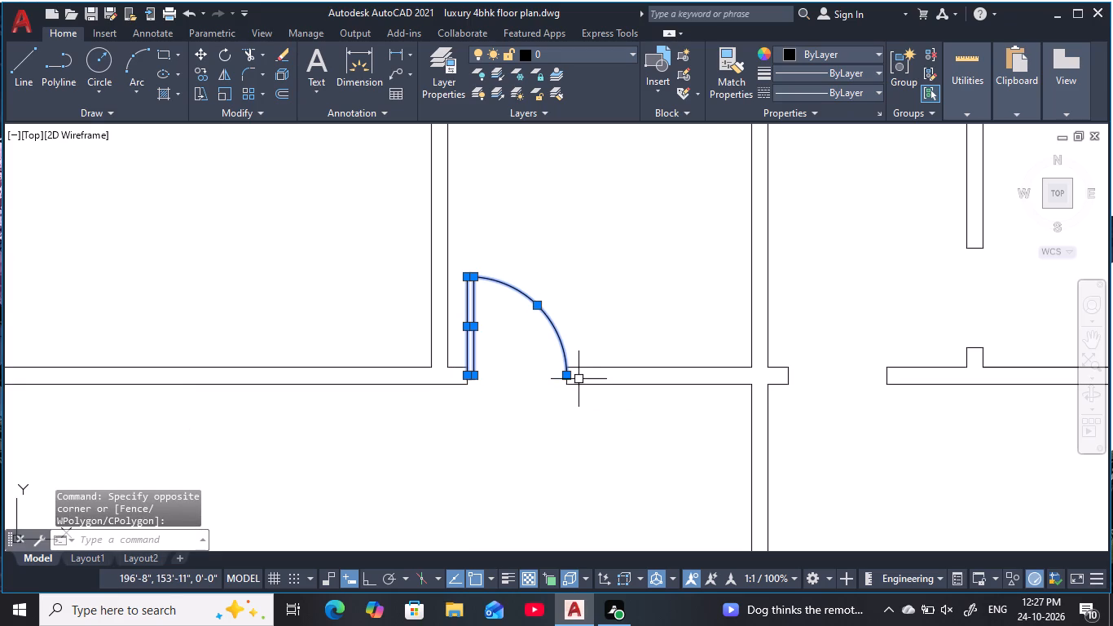
key("c")
key("o")
key("space")
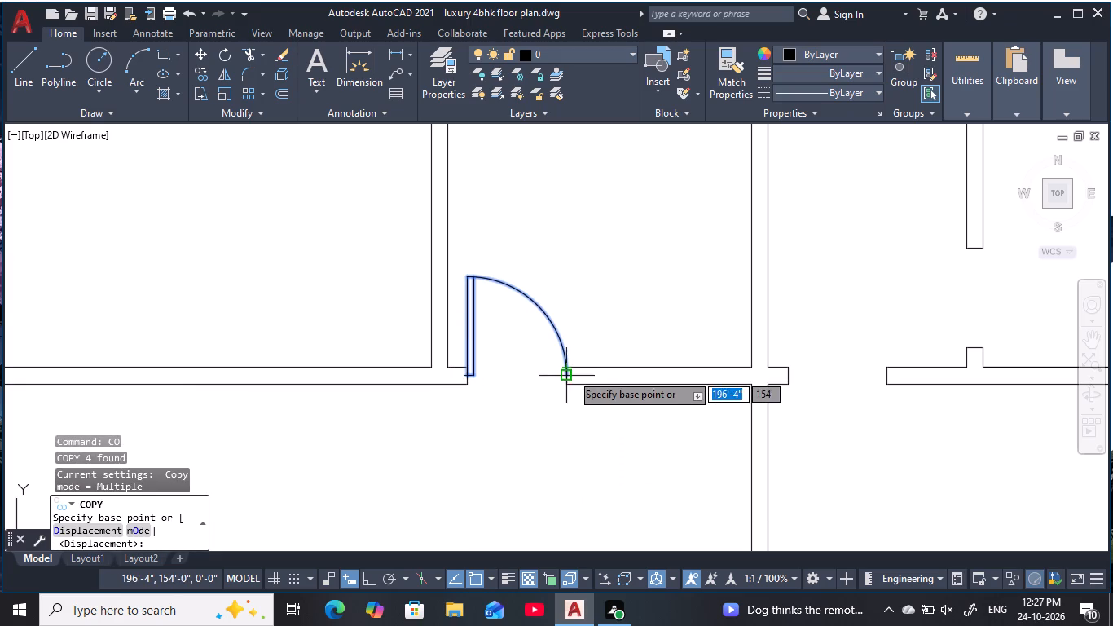
left_click(570, 374)
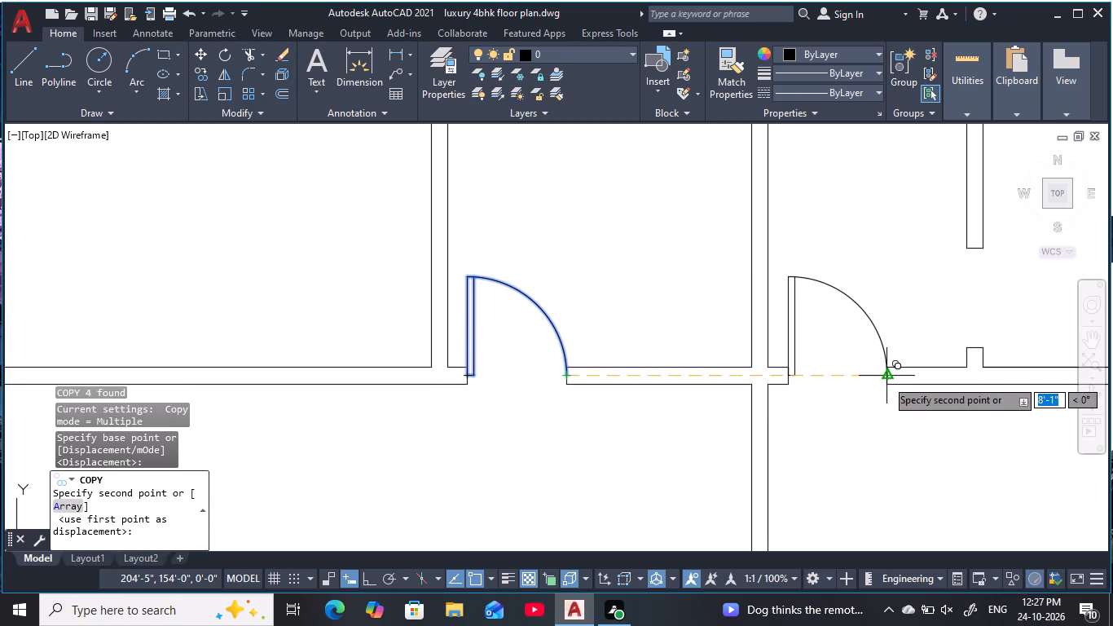
left_click(886, 379)
scroll(889, 376, "down", 3)
middle_click_drag(889, 376, 529, 353)
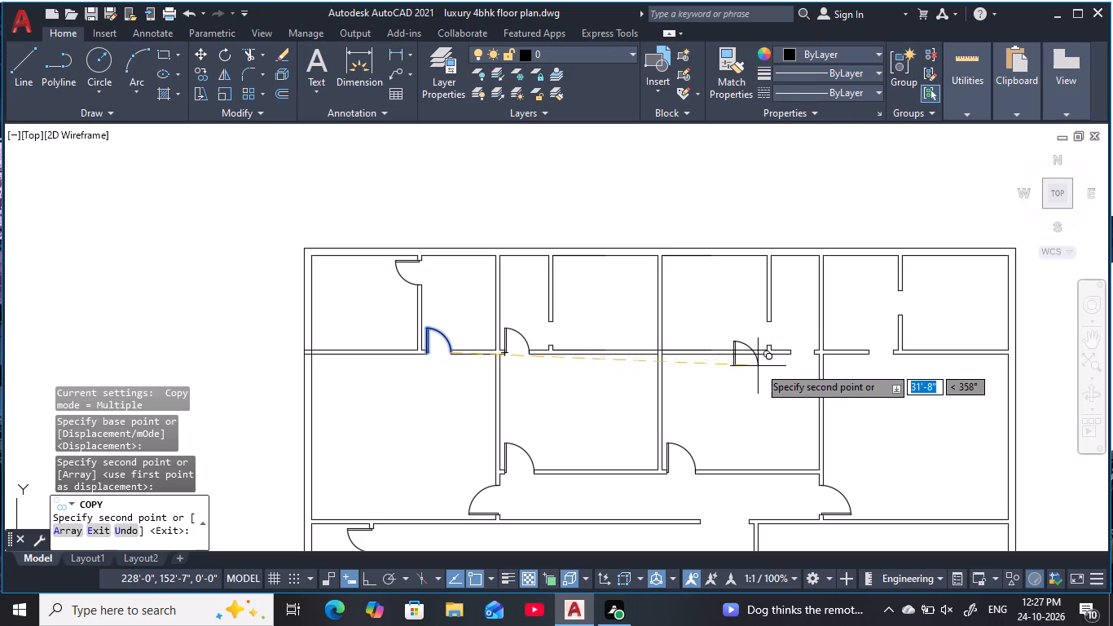
key("Escape")
key("Escape")
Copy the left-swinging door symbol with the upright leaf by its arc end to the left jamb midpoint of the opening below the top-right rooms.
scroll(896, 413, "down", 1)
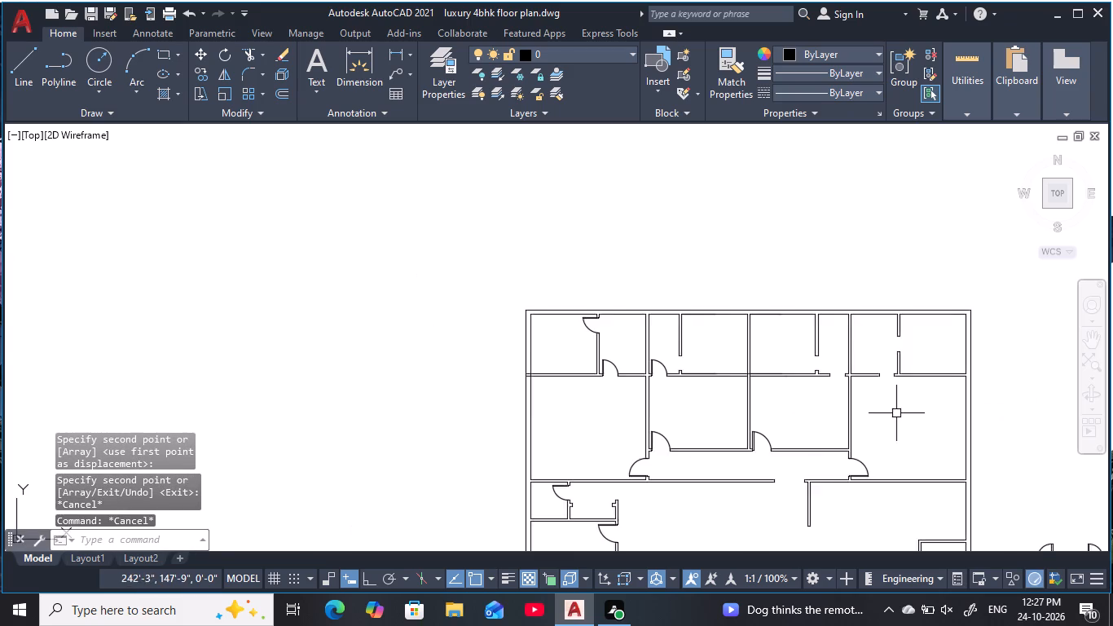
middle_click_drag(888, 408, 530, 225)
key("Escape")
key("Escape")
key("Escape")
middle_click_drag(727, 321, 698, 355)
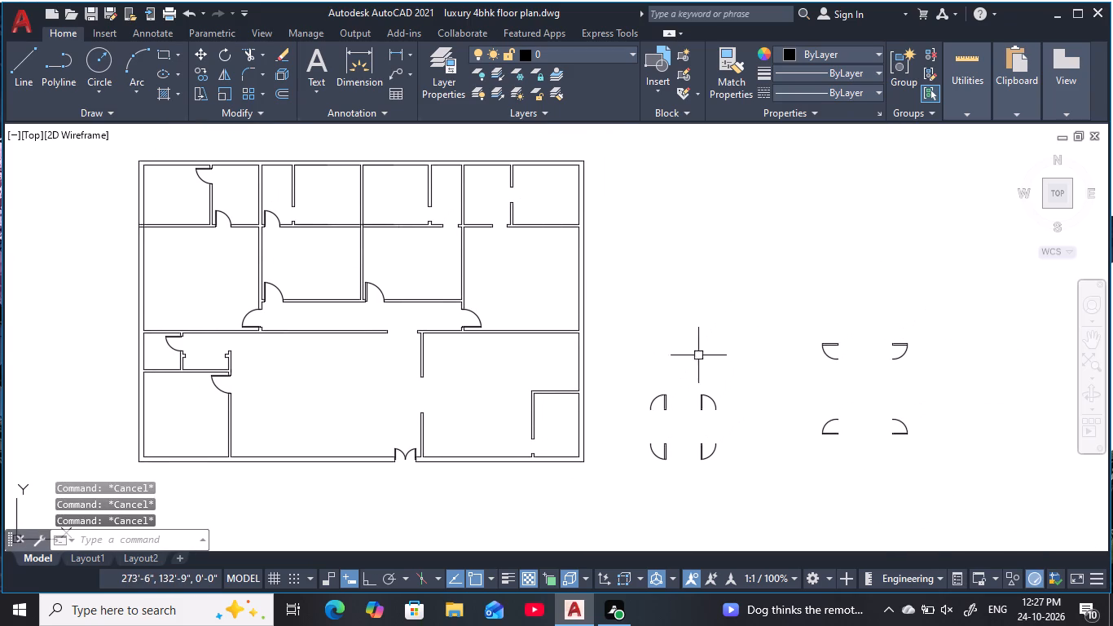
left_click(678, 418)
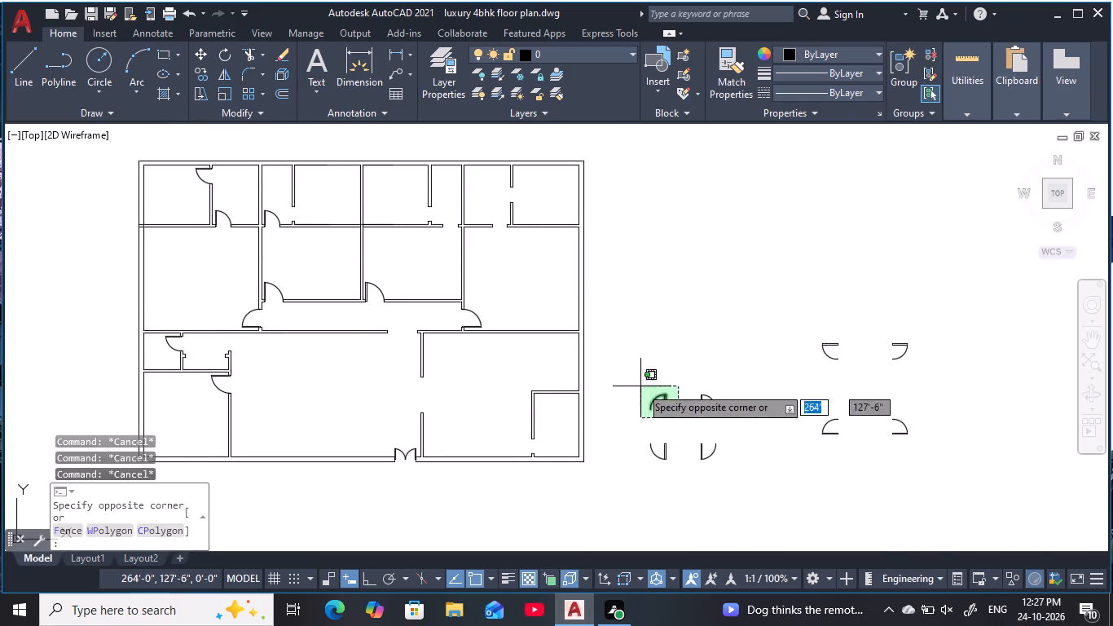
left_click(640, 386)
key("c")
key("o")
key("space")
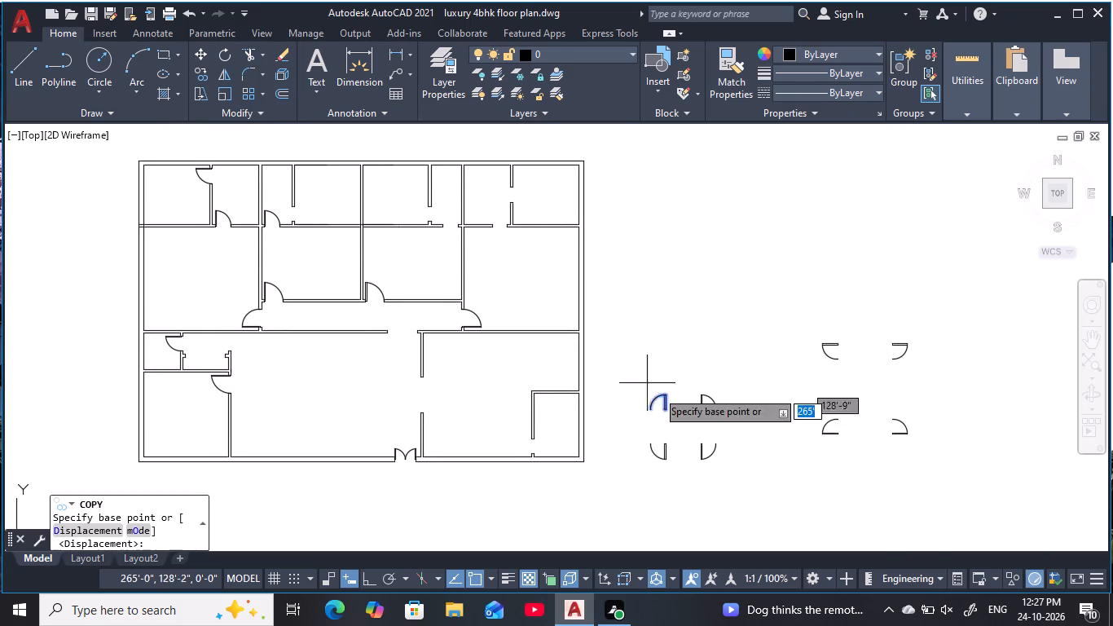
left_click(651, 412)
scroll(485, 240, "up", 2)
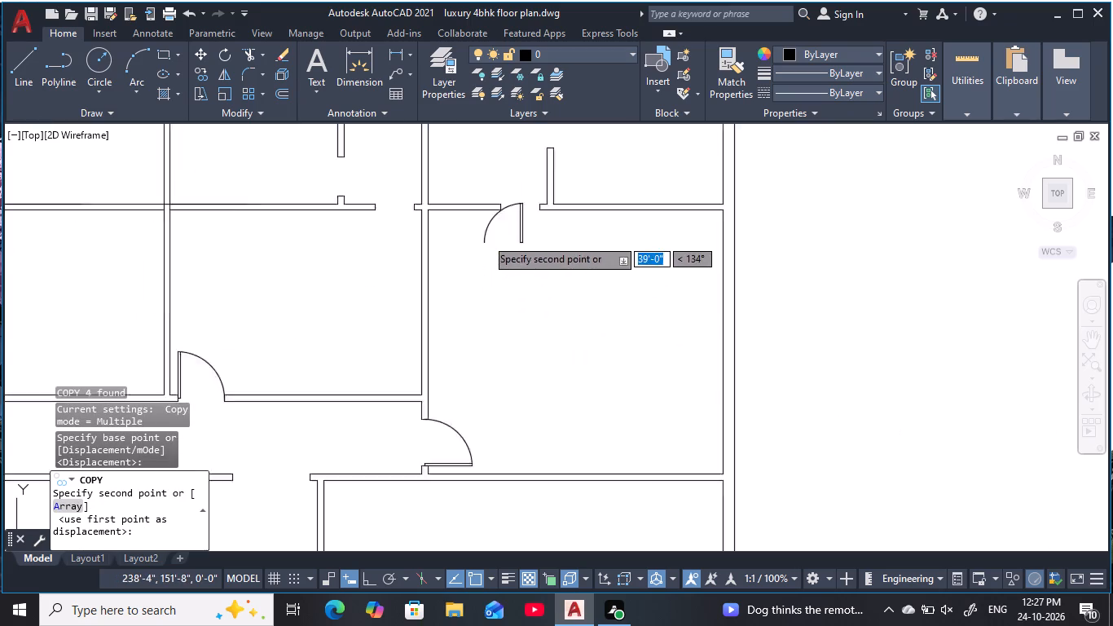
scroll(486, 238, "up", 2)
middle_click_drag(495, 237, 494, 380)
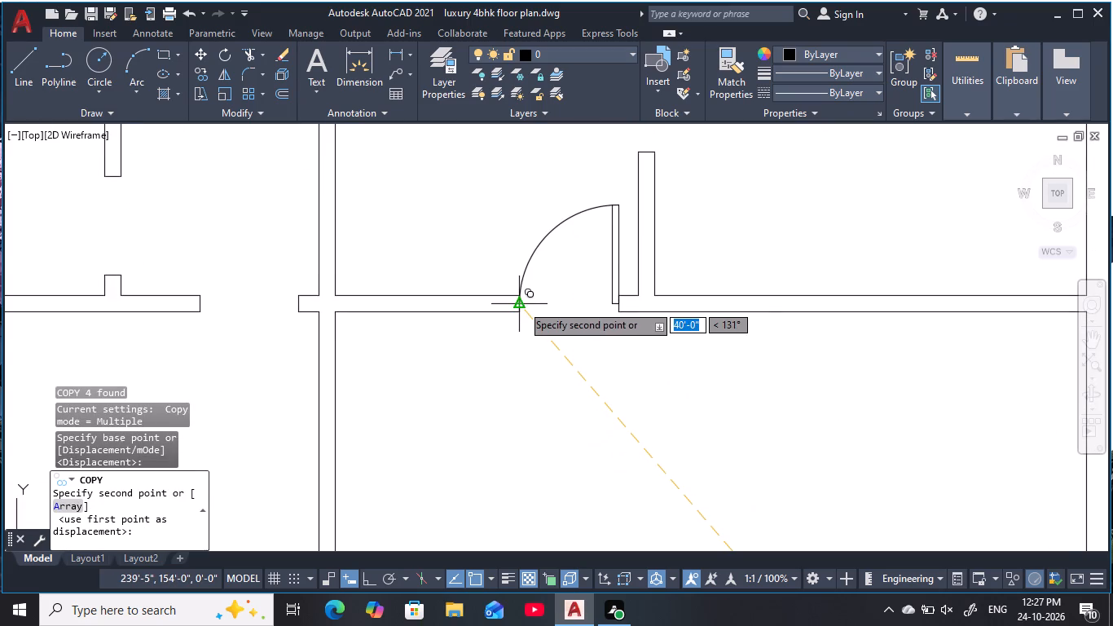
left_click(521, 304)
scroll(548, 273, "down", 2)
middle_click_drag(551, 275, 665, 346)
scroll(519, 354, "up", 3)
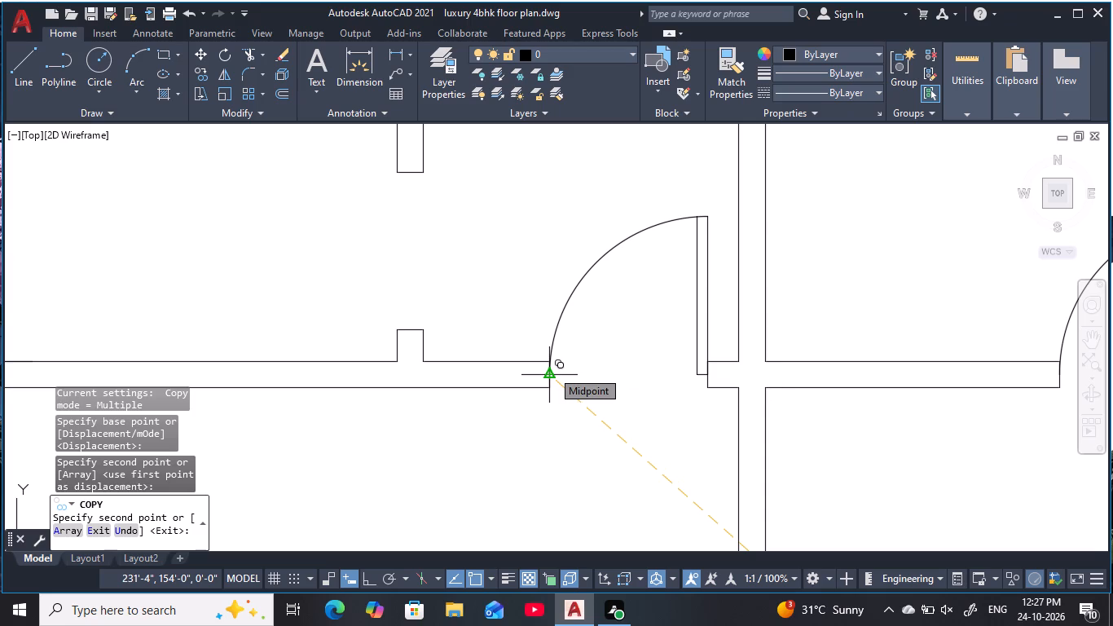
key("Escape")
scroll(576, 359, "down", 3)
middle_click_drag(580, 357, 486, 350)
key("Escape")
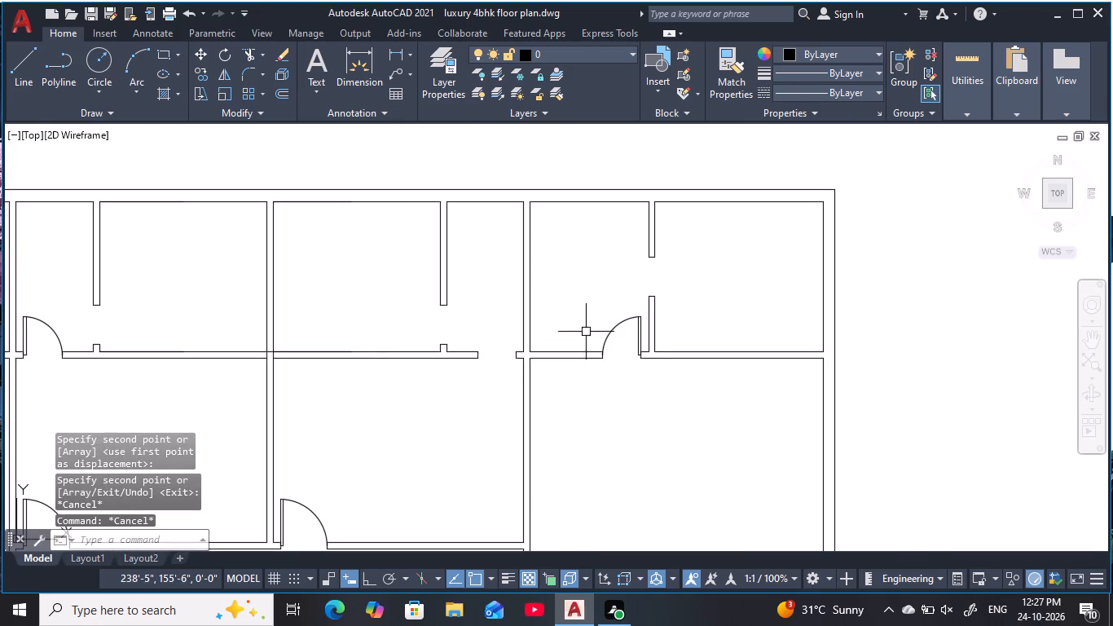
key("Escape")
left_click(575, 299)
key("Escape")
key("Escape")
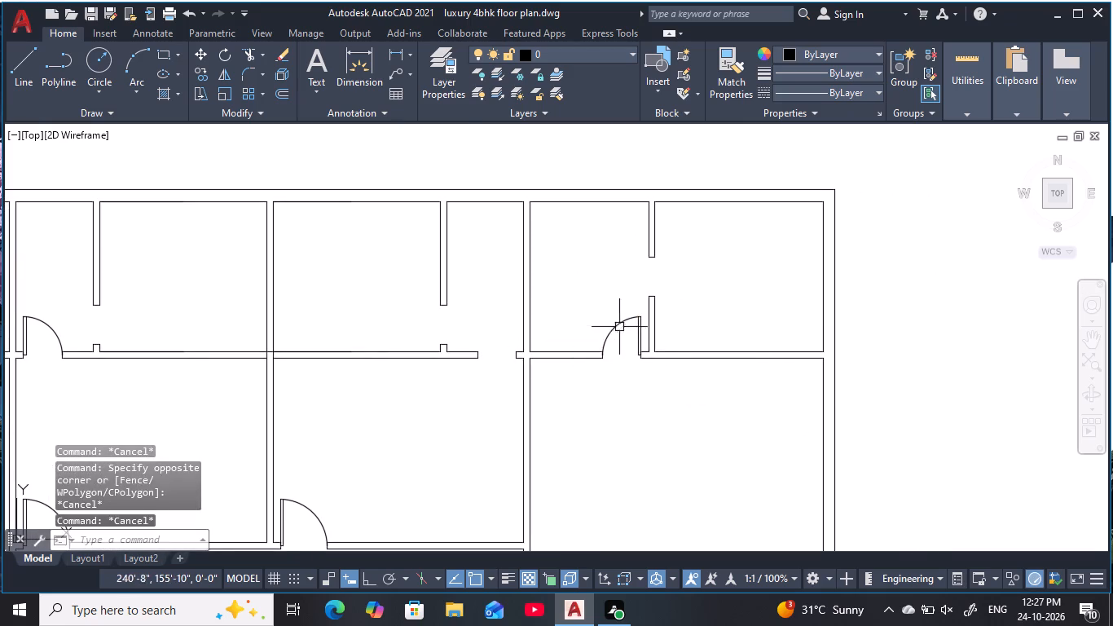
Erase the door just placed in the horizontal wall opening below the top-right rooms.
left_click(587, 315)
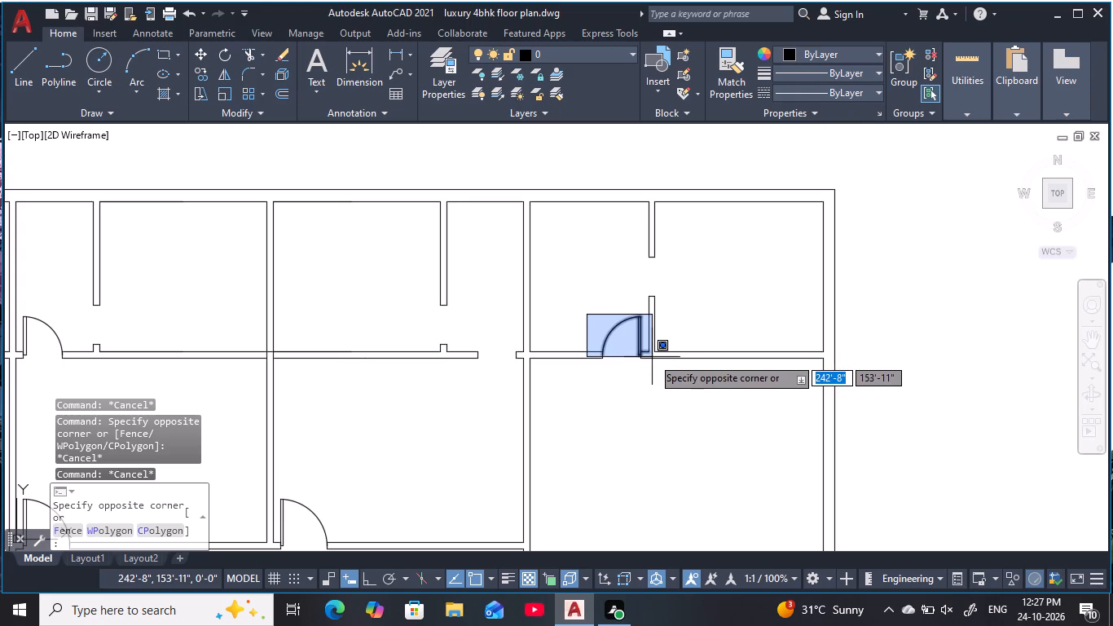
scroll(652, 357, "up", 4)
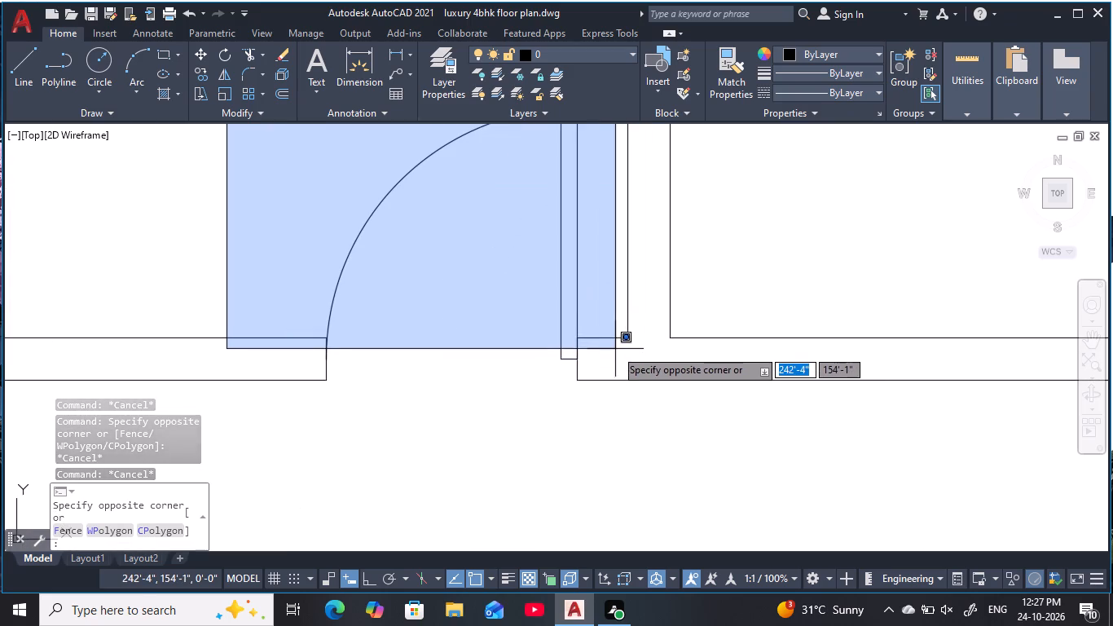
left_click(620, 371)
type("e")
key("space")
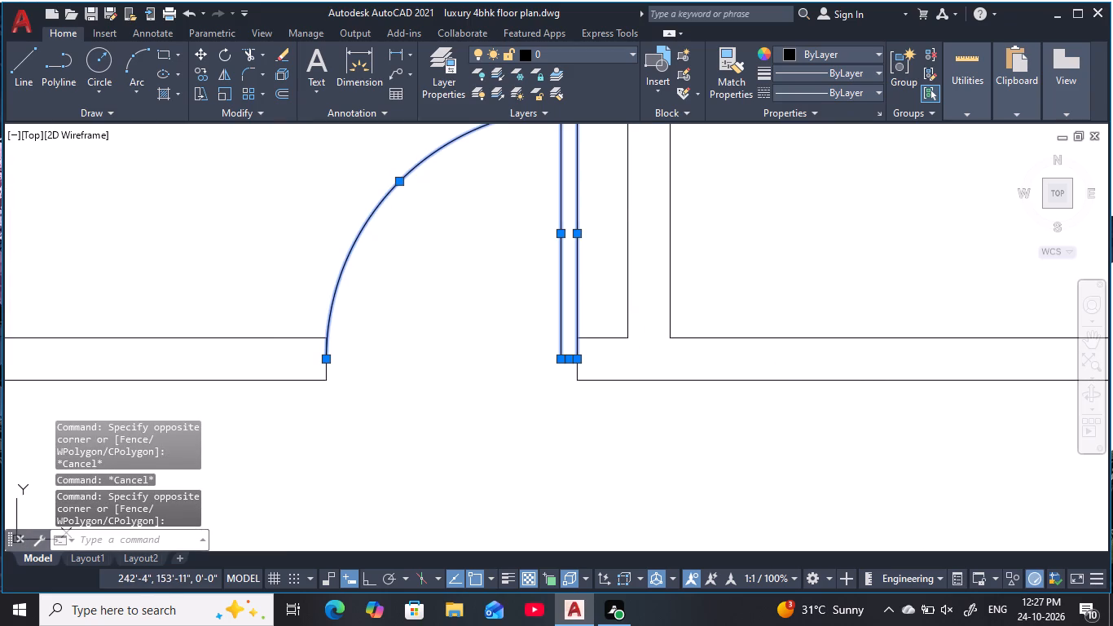
Examine the remaining openings around the top-right rooms and the door symbols beside the plan.
scroll(620, 366, "down", 4)
middle_click_drag(626, 366, 590, 316)
scroll(601, 333, "down", 2)
middle_click_drag(618, 358, 570, 313)
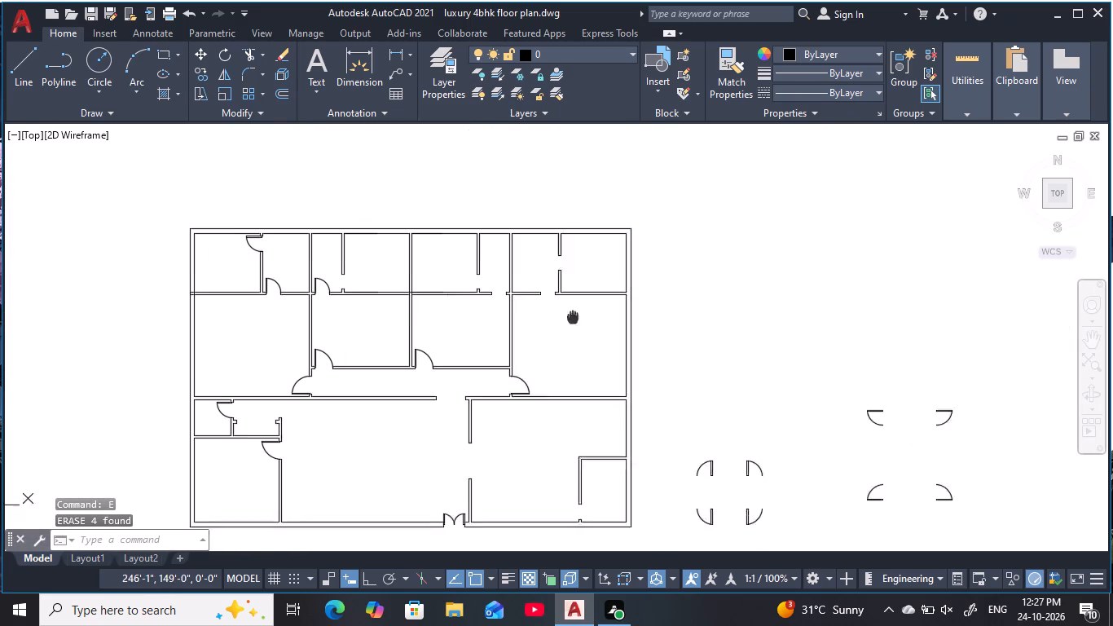
middle_click_drag(570, 313, 558, 306)
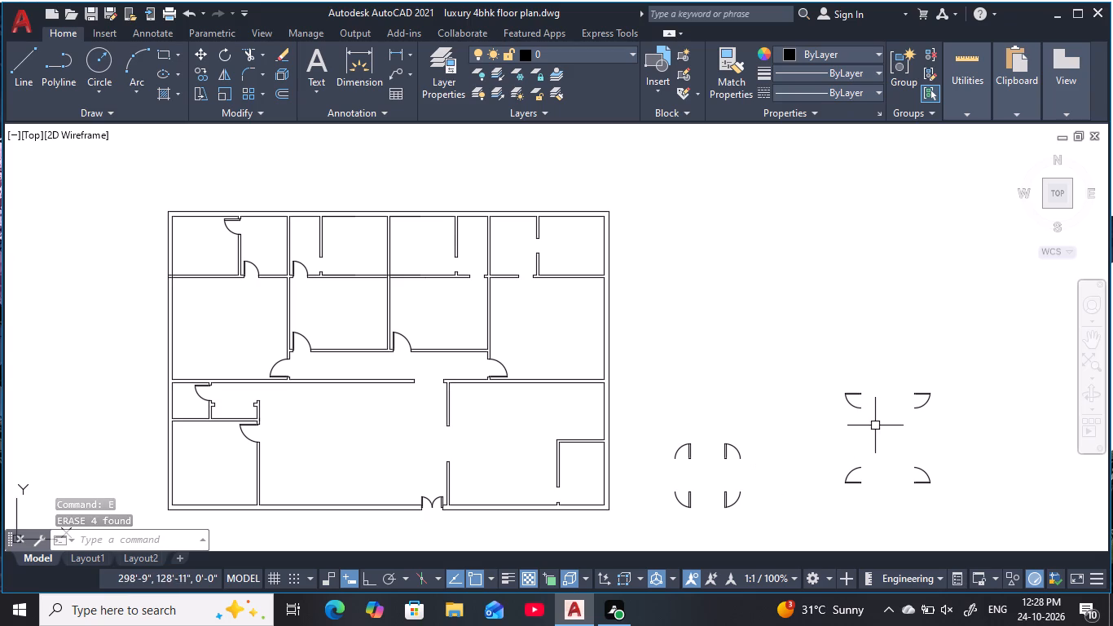
middle_click_drag(772, 457, 776, 428)
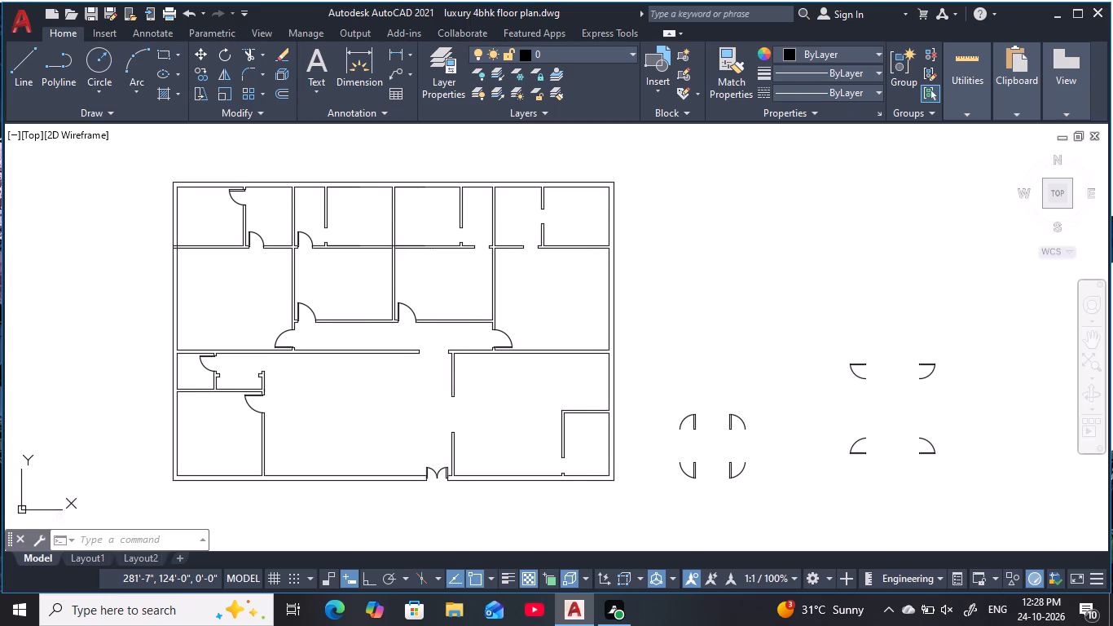
middle_click_drag(776, 428, 794, 446)
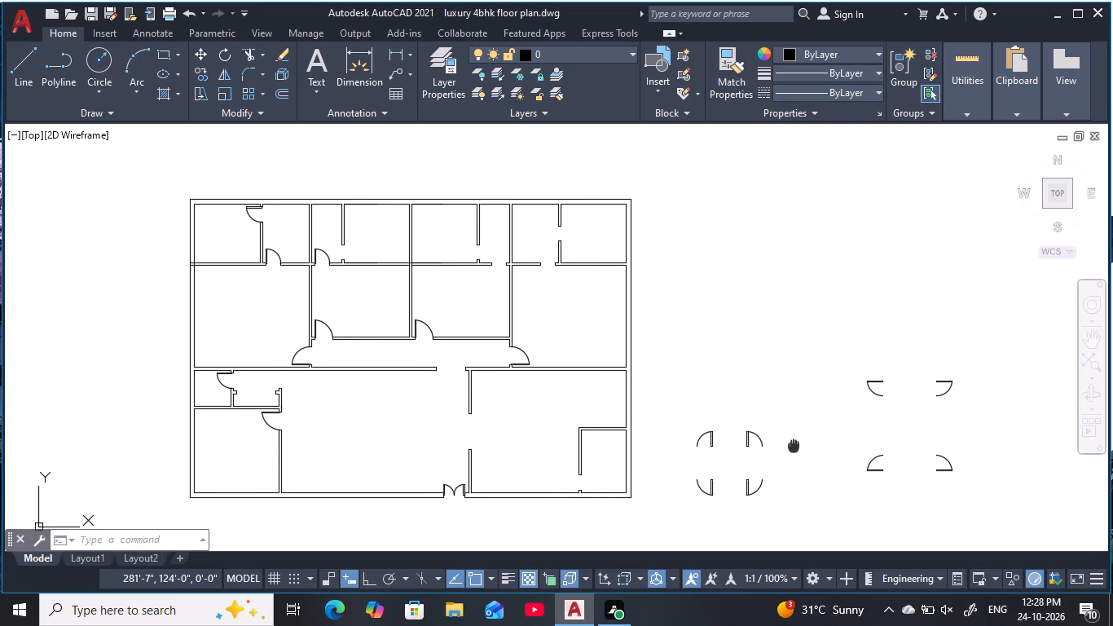
middle_click_drag(794, 446, 796, 453)
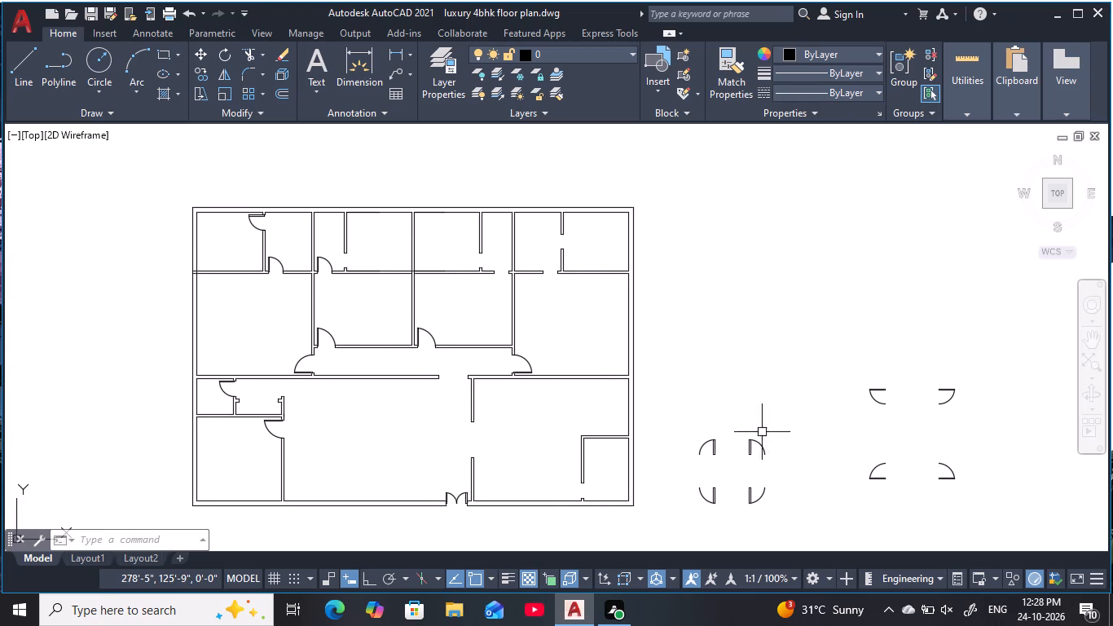
middle_click_drag(577, 307, 592, 364)
scroll(572, 305, "up", 3)
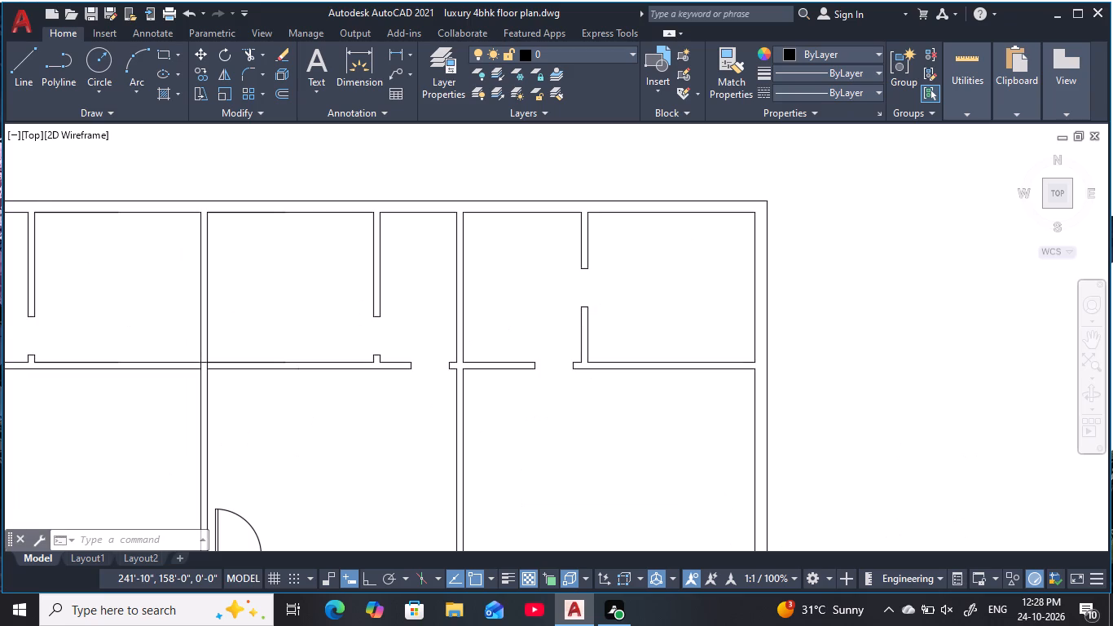
scroll(574, 312, "down", 1)
middle_click_drag(578, 317, 595, 329)
scroll(585, 326, "down", 1)
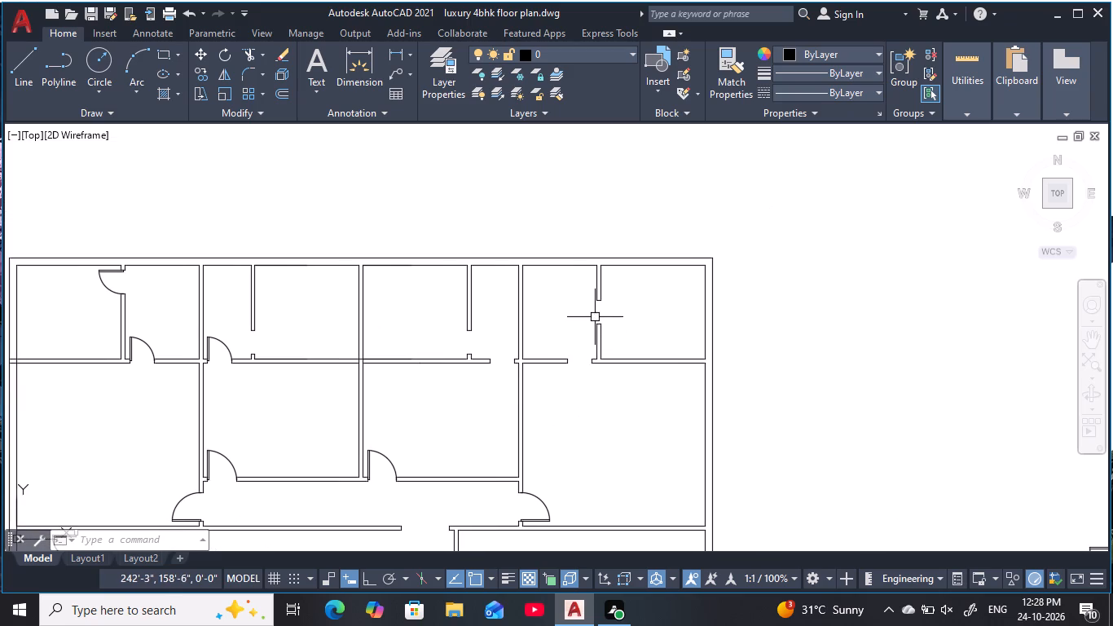
Extend both faces of the partition between the top-right rooms across its opening to close the gap.
scroll(594, 314, "up", 1)
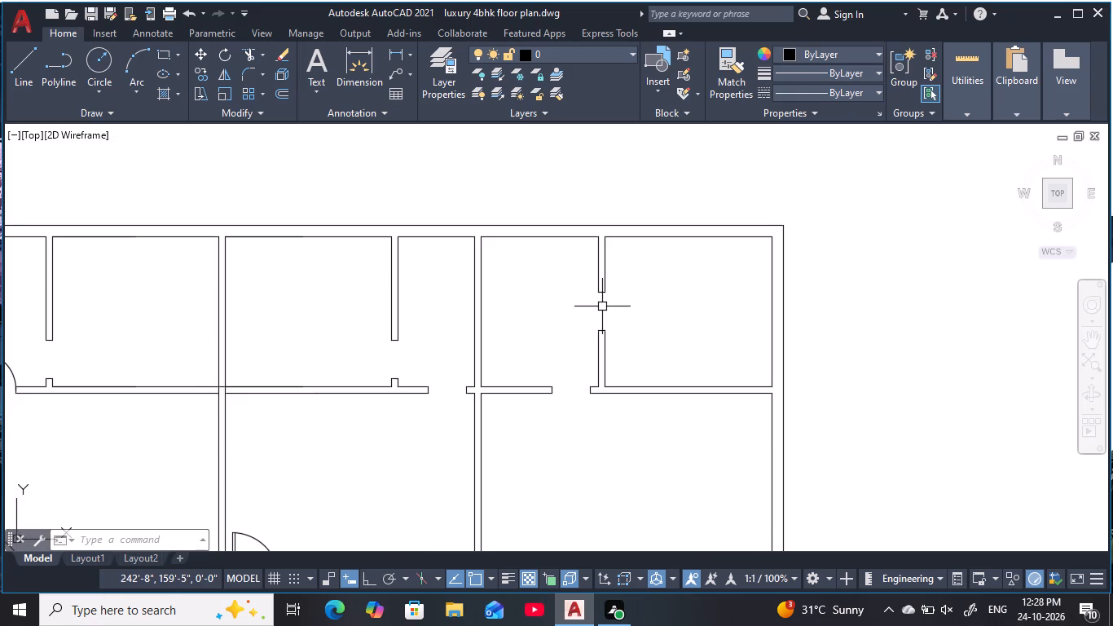
type("ex")
key("space")
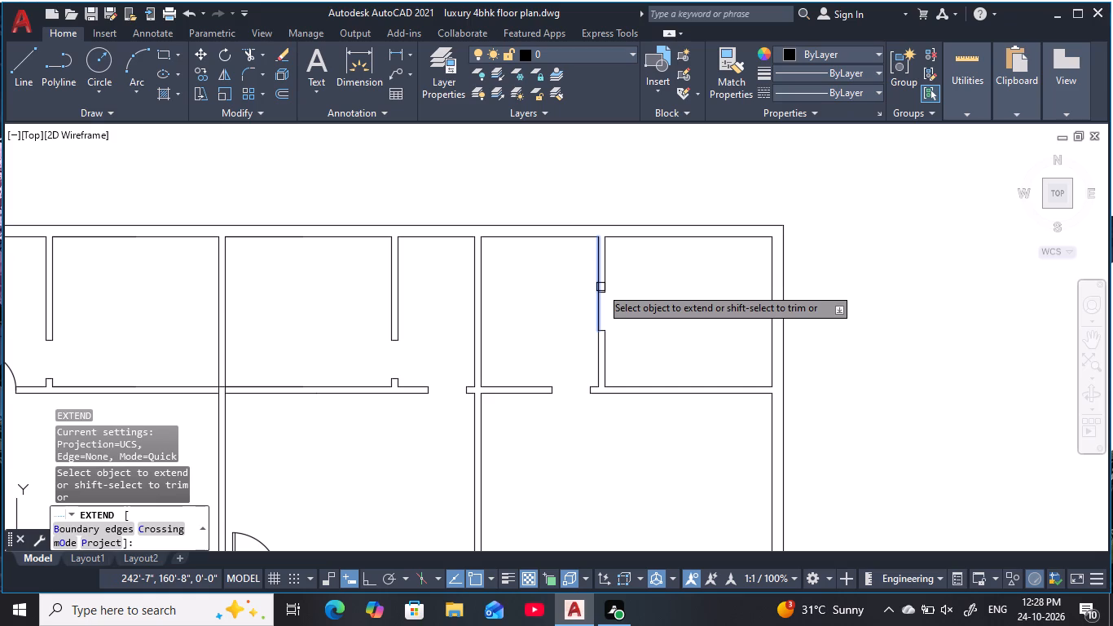
left_click(600, 286)
left_click(605, 280)
key("Escape")
key("Escape")
key("Escape")
key("Escape")
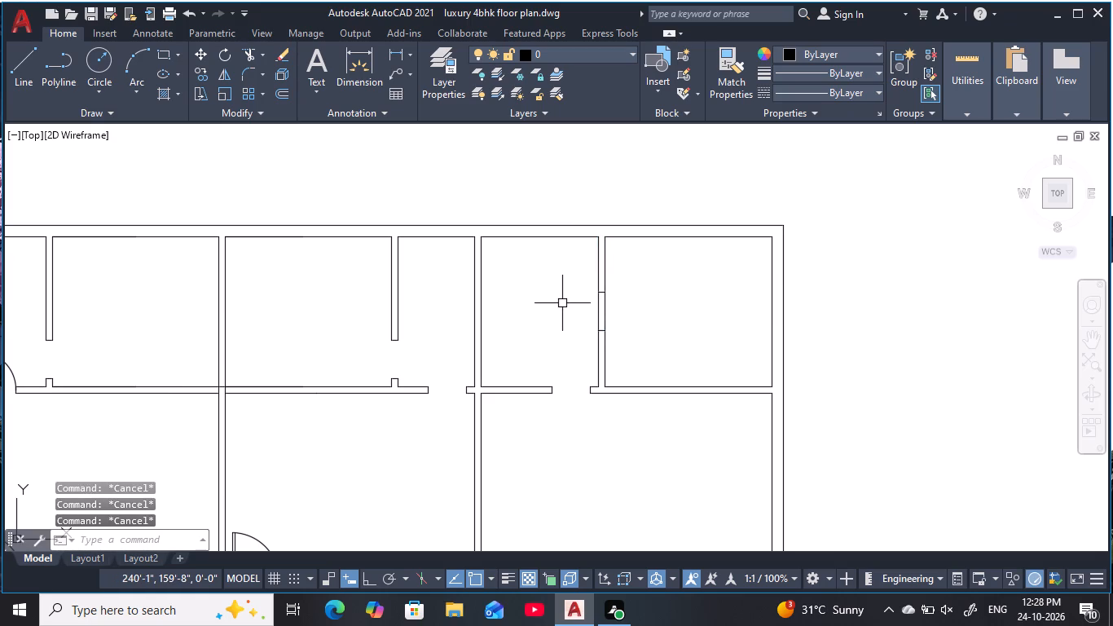
Offset the top wall's inner line 6" down into the top-right corner room.
key("o")
key("space")
type("6")
key("space")
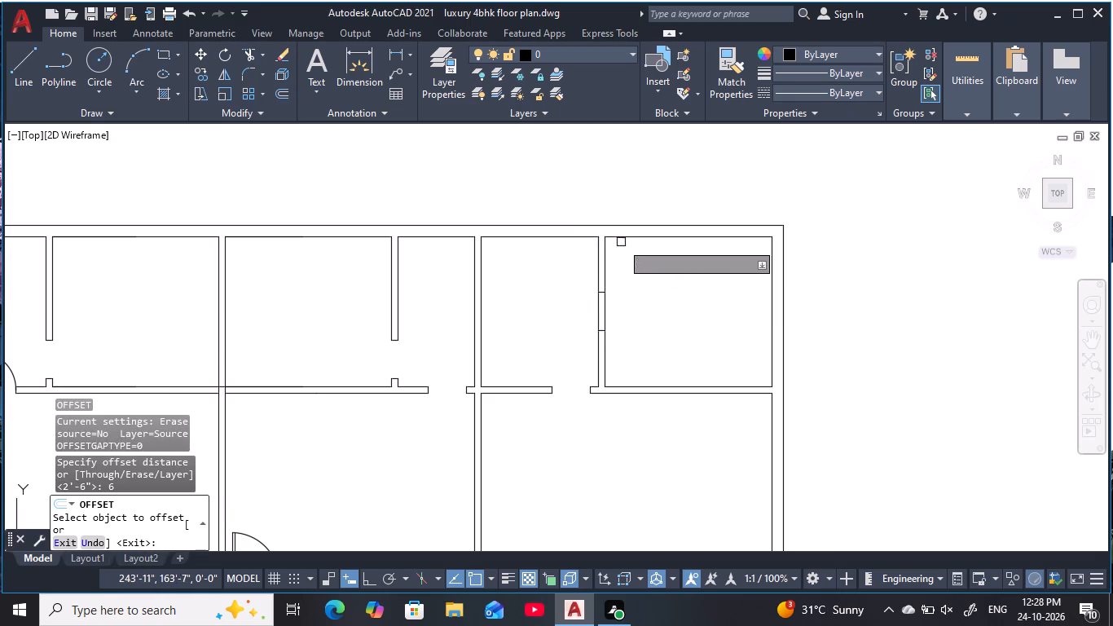
left_click(628, 237)
left_click(648, 324)
key("Escape")
key("Escape")
key("Escape")
key("Escape")
key("Escape")
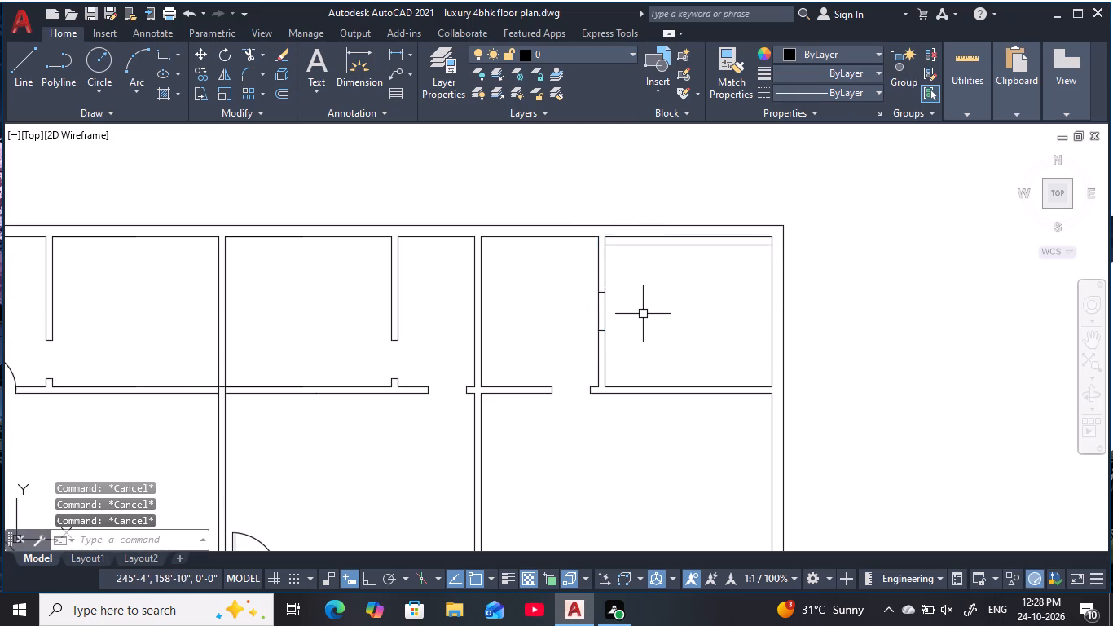
Offset the new guide line 2'6" further down to mark the other side of the door opening.
type("o")
key("space")
key("2")
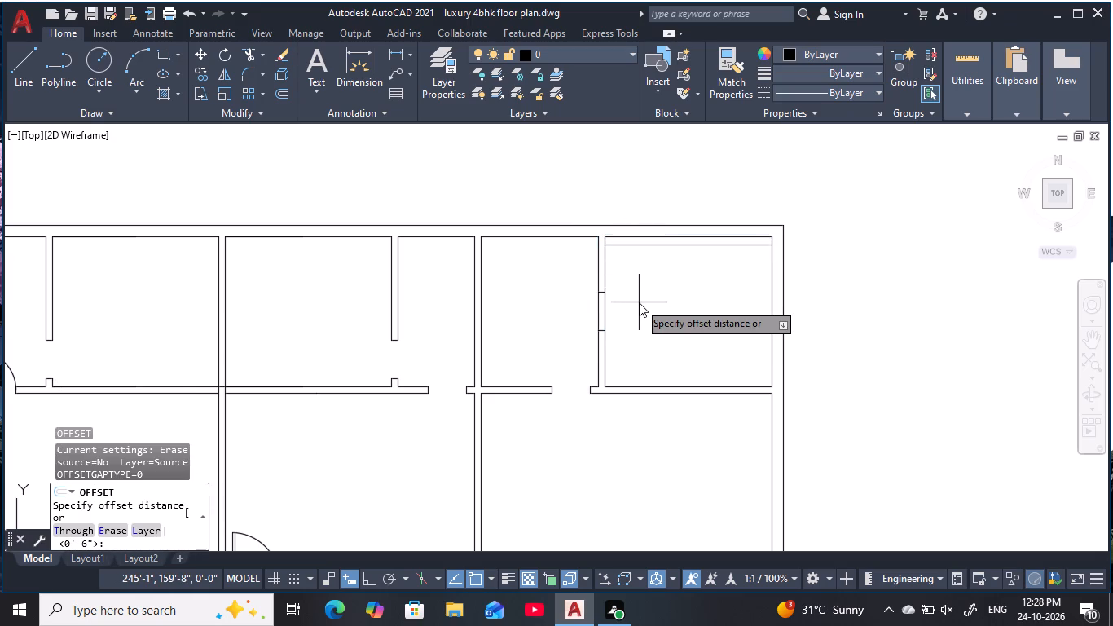
key("apostrophe")
type("6")
key("space")
left_click(653, 249)
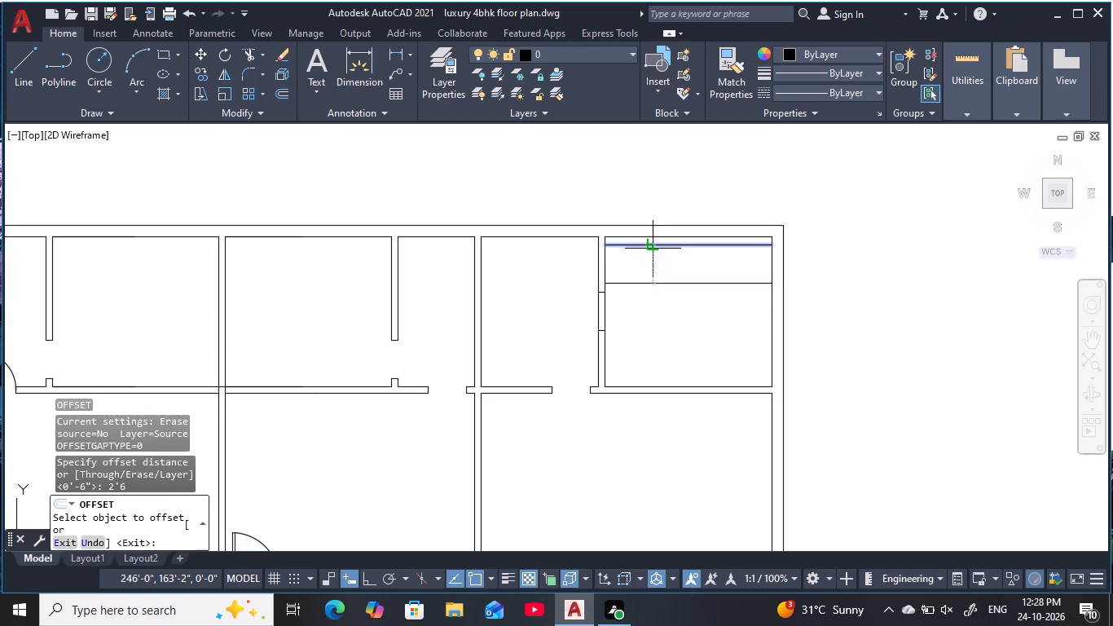
left_click(670, 384)
key("Escape")
key("Escape")
key("Escape")
key("Escape")
Extend both guide lines through the partition to its far face.
type("ex")
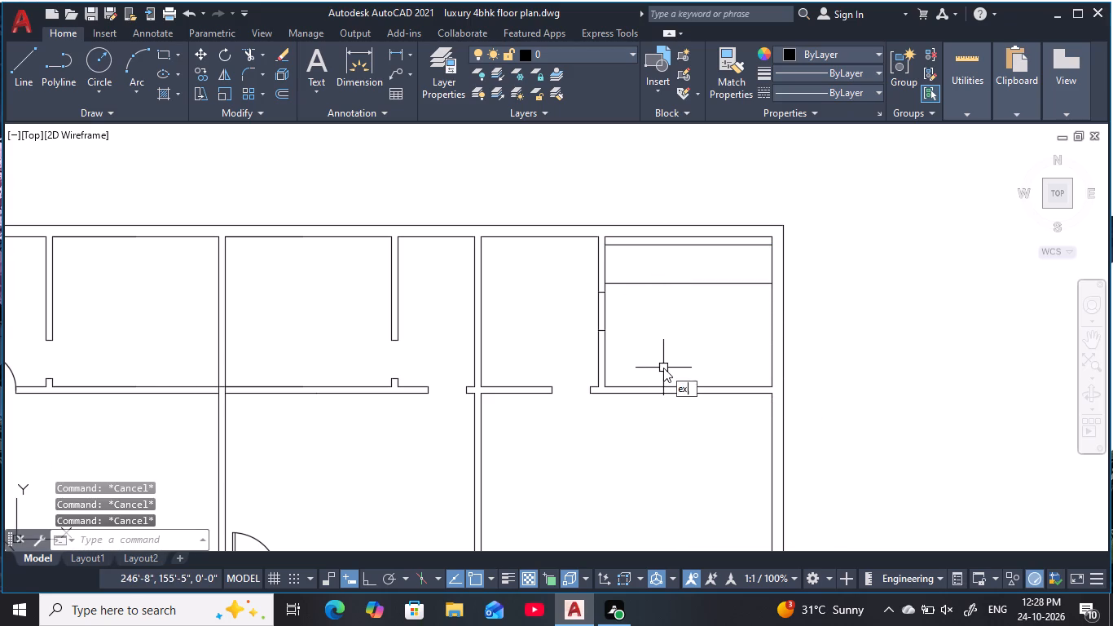
key("space")
left_click_drag(658, 307, 652, 296)
left_click(635, 246)
left_click(637, 282)
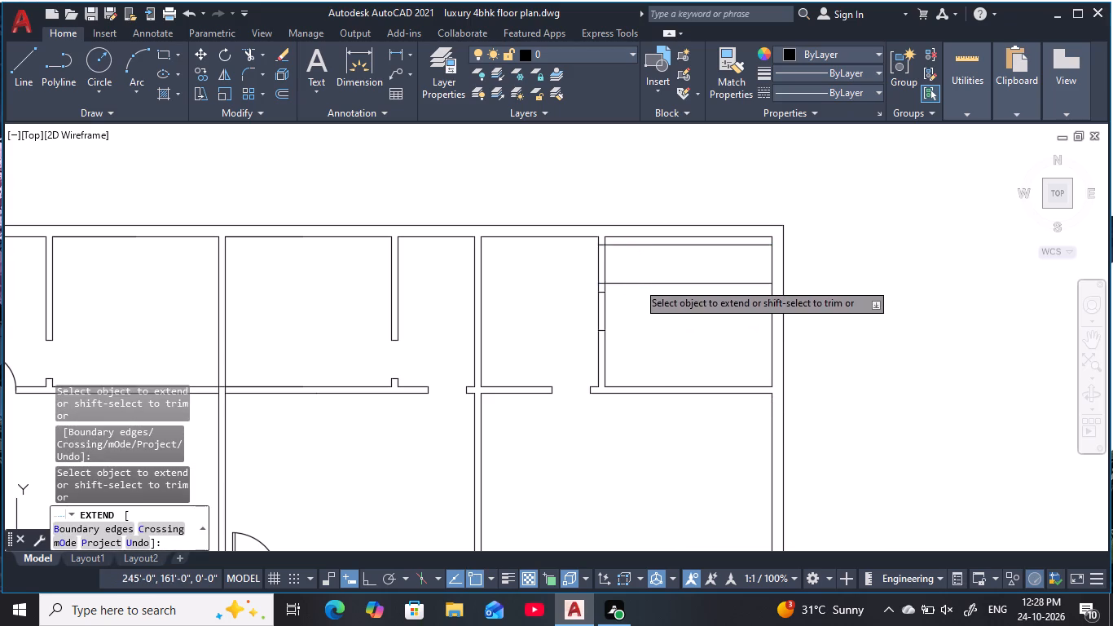
key("Escape")
key("Escape")
key("Escape")
key("Escape")
Trim the guide lines inside the room, the partition faces between them and the old jamb lines, leaving a 2'6" opening near the top wall.
type("tr")
key("space")
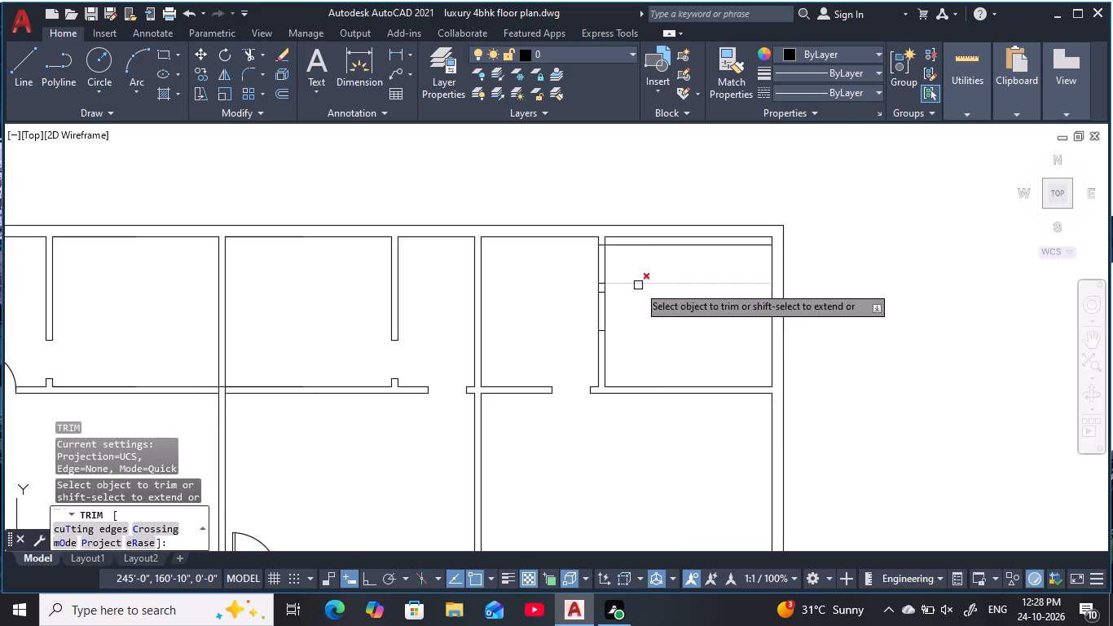
left_click(638, 285)
left_click(633, 246)
left_click(633, 256)
left_click(585, 272)
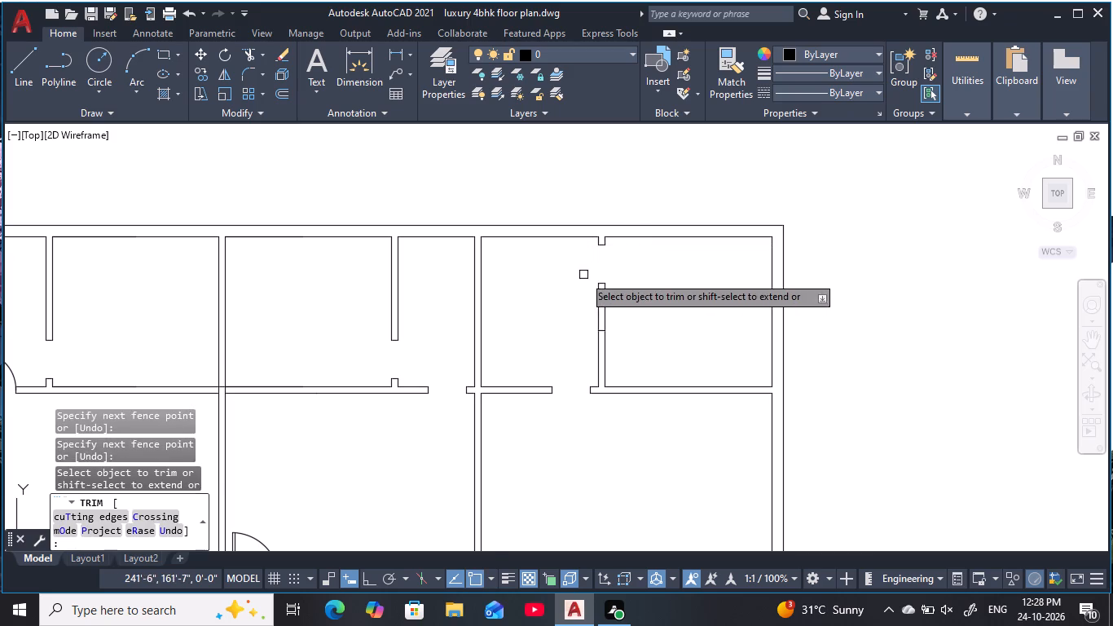
scroll(604, 295, "up", 3)
left_click(596, 283)
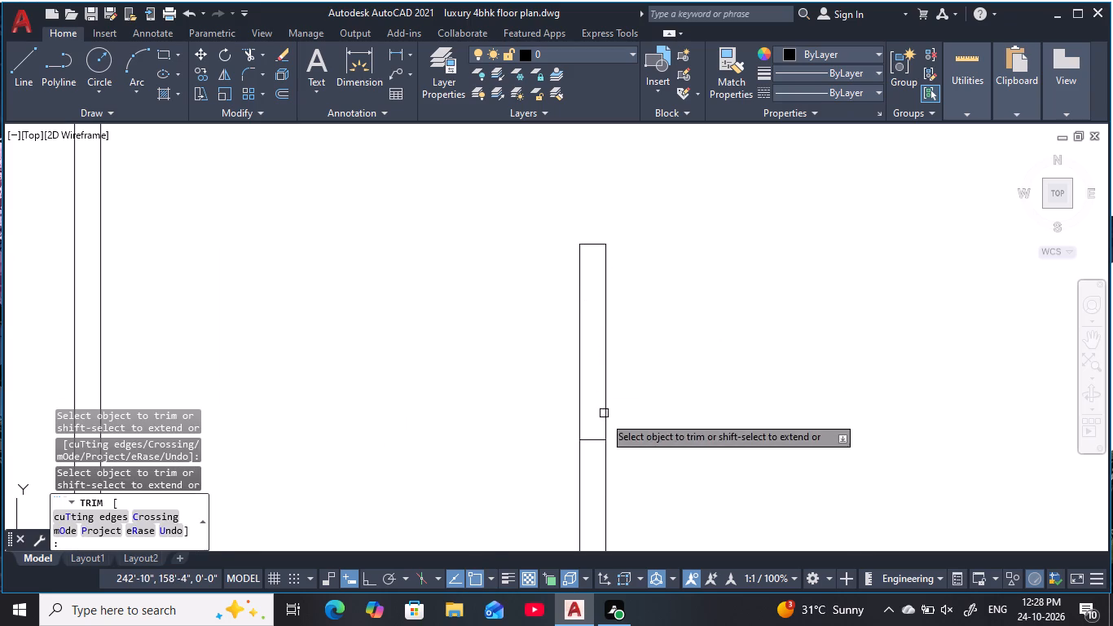
left_click(595, 447)
left_click(592, 430)
scroll(644, 386, "down", 3)
middle_click_drag(660, 377, 668, 399)
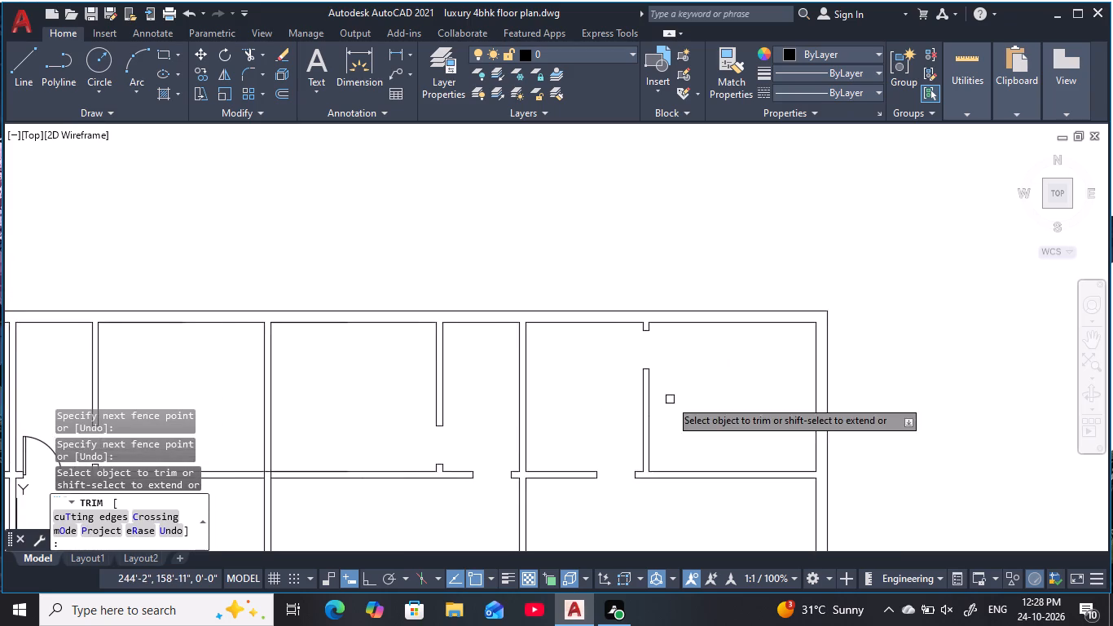
key("Escape")
key("Escape")
Copy the lower-left horizontal-leaf 2'6" door symbol, by its arc end, into the top row's third partition opening, at the upper jamb's midpoint.
scroll(658, 427, "down", 2)
middle_click_drag(658, 427, 652, 356)
middle_click_drag(750, 436, 701, 387)
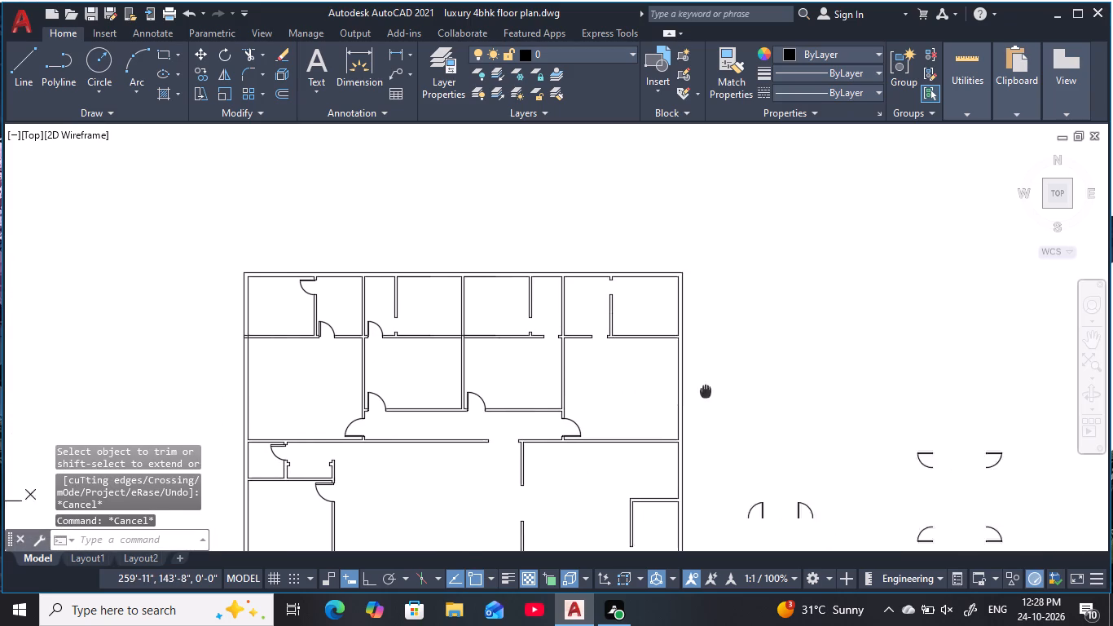
middle_click_drag(701, 387, 684, 376)
scroll(921, 466, "up", 1)
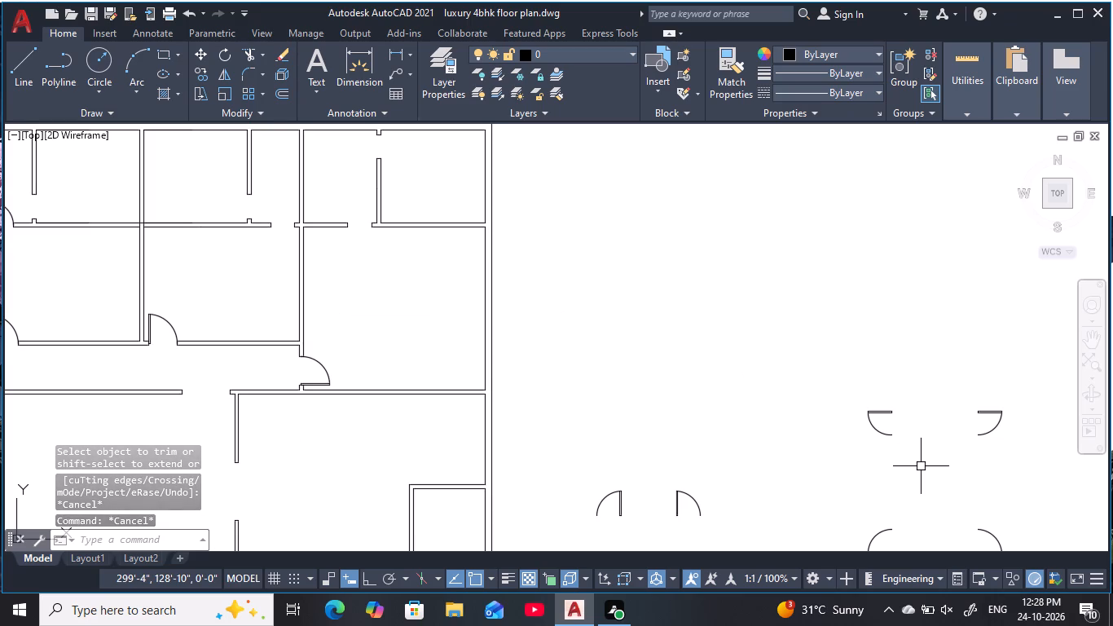
middle_click_drag(954, 451, 881, 324)
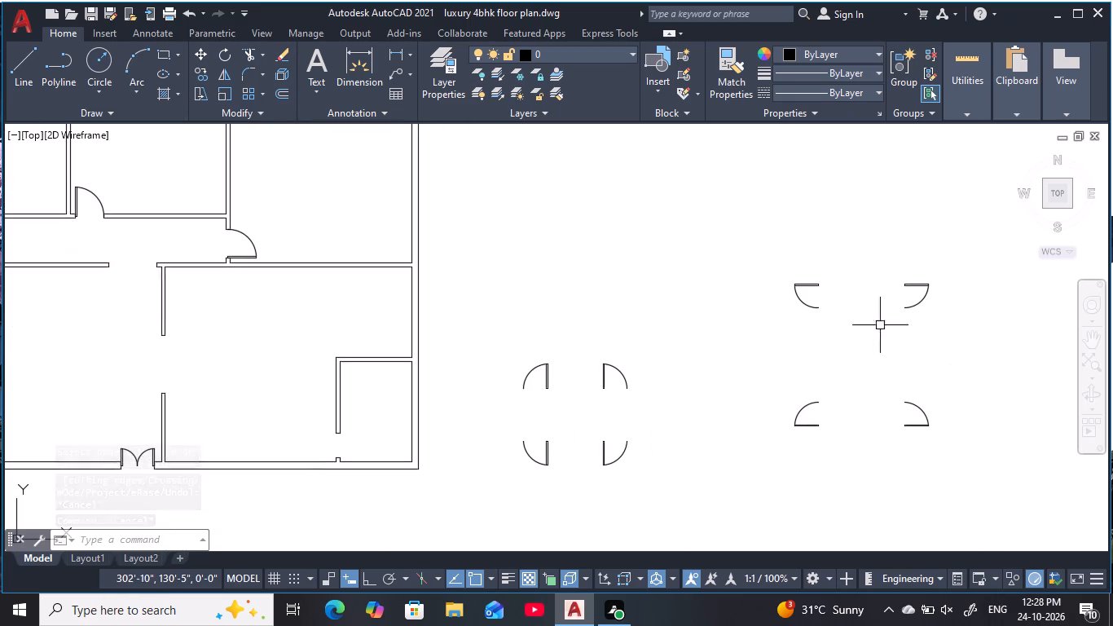
left_click_drag(860, 447, 852, 438)
left_click(745, 373)
key("c")
type("o")
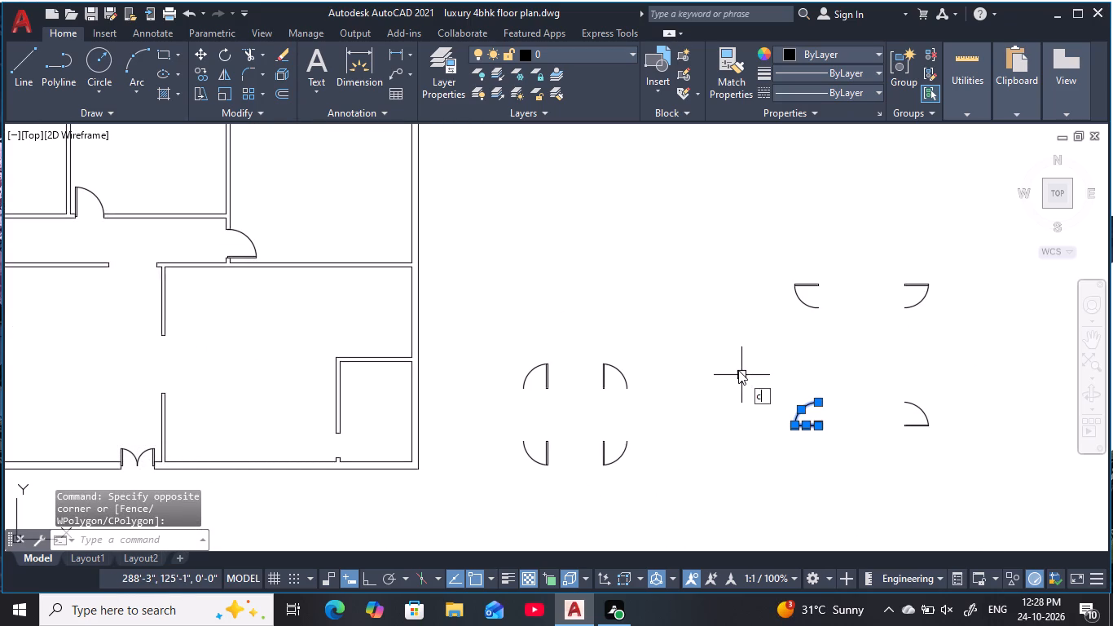
key("space")
left_click(818, 399)
middle_click_drag(471, 280, 475, 280)
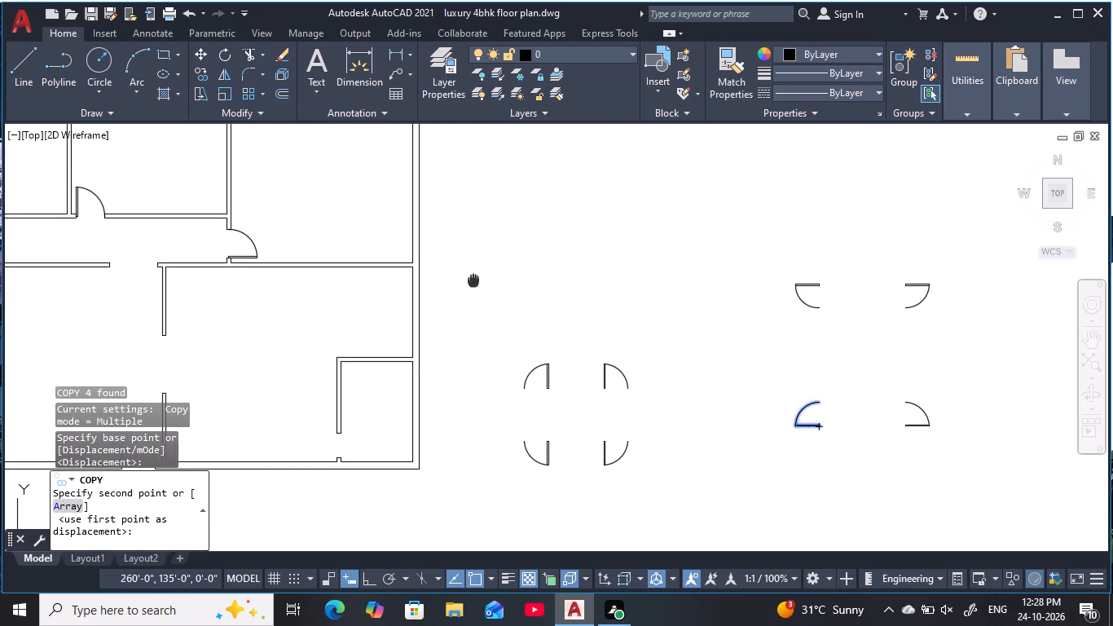
middle_click_drag(475, 280, 858, 453)
scroll(556, 248, "up", 5)
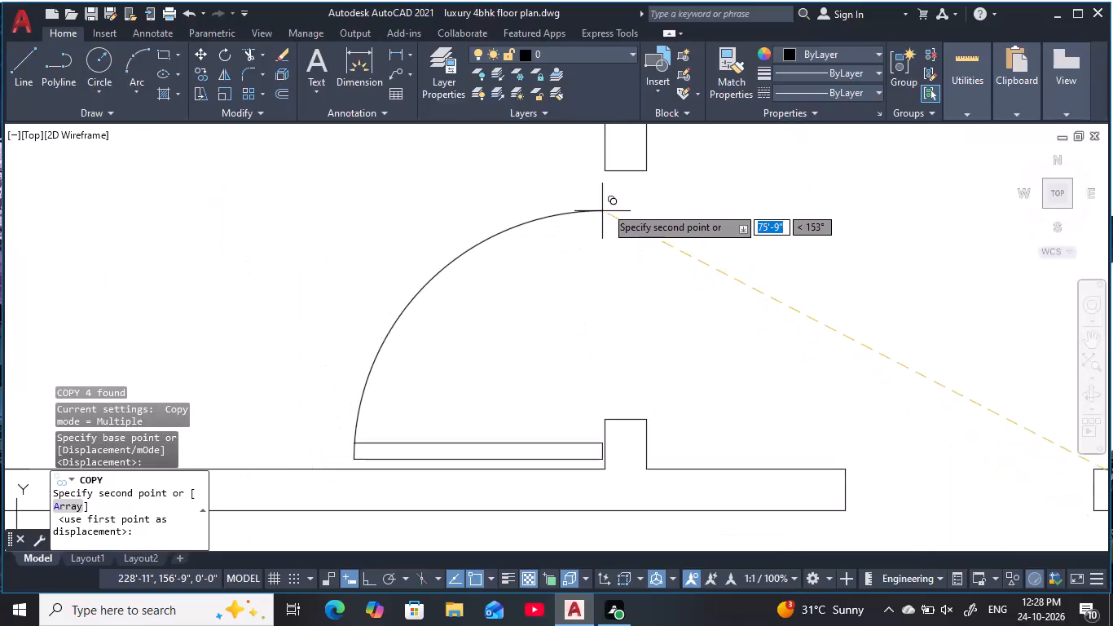
left_click(623, 174)
scroll(574, 227, "down", 2)
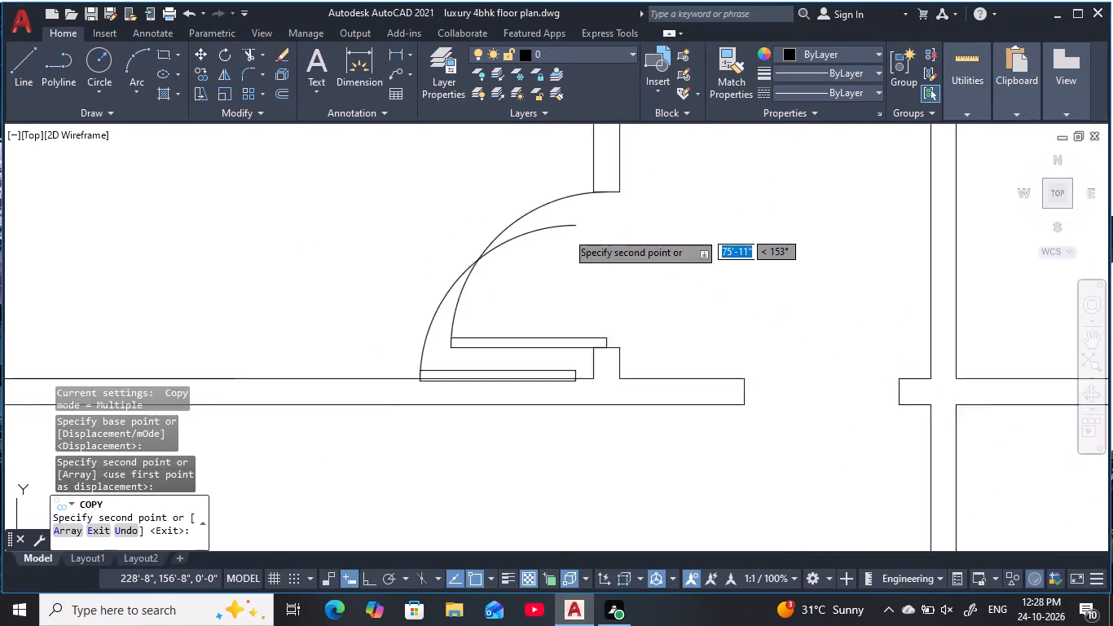
scroll(565, 232, "down", 2)
middle_click_drag(561, 236, 712, 237)
scroll(711, 236, "down", 1)
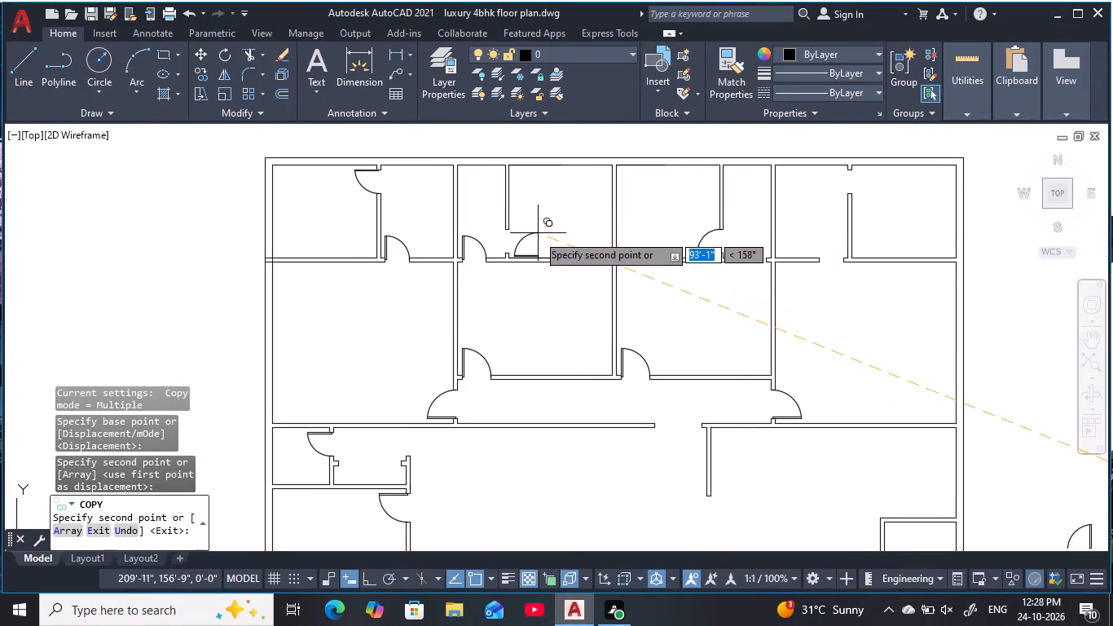
scroll(541, 293, "down", 1)
middle_click_drag(548, 295, 548, 319)
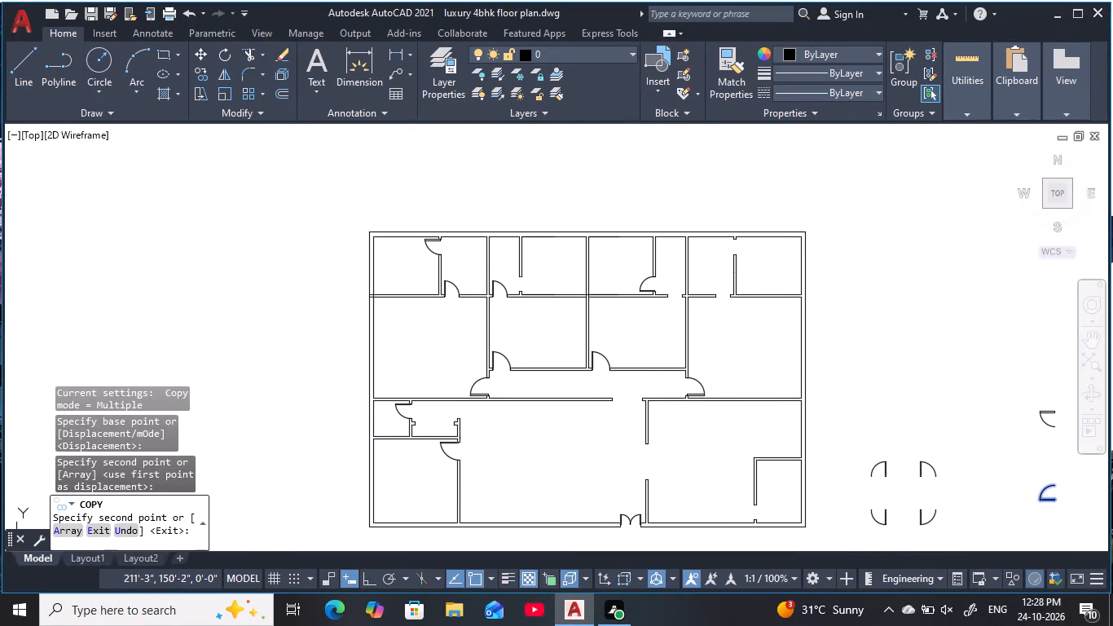
scroll(618, 335, "up", 1)
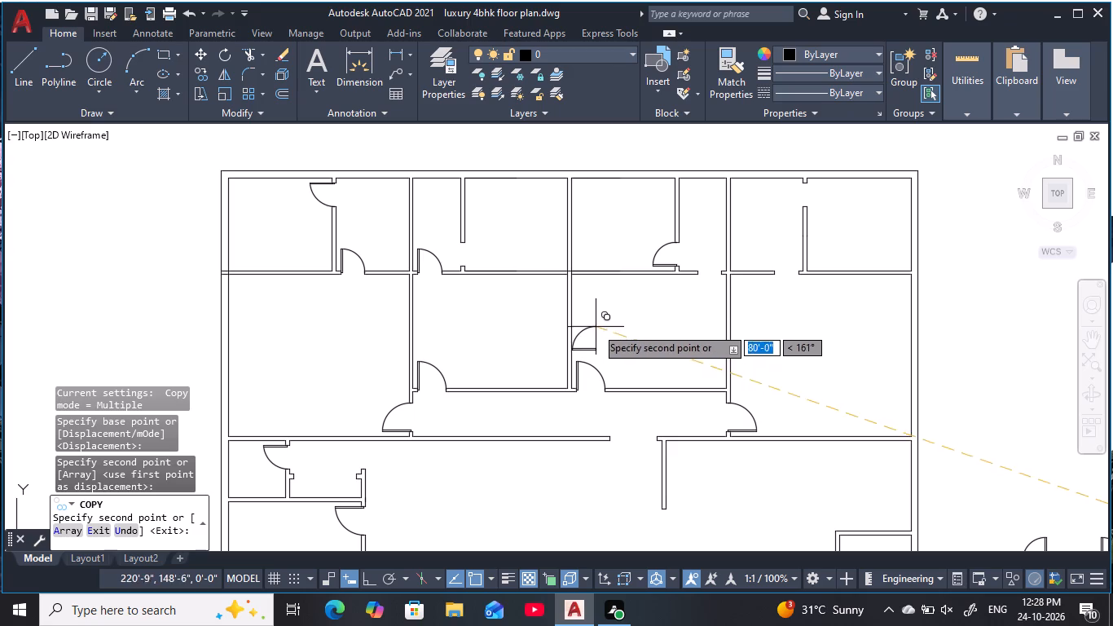
key("Escape")
key("Escape")
Copy the upper-right horizontal-leaf door symbol, by its arc end, to the lower jamb's midpoint of the top-right corner room's new opening.
middle_click_drag(812, 368, 521, 373)
scroll(493, 367, "down", 3)
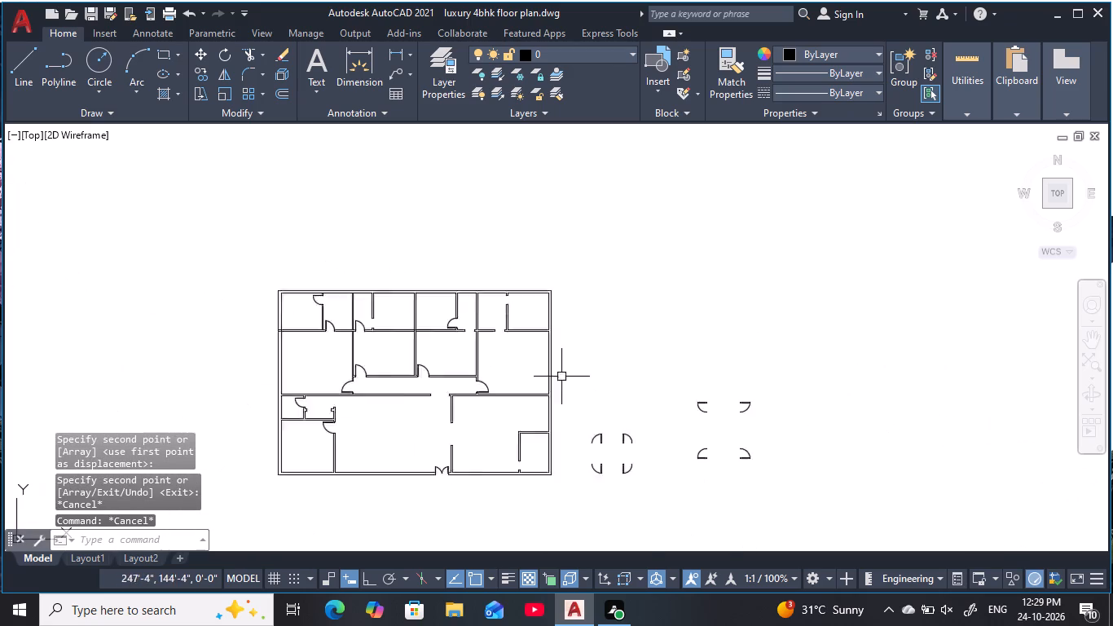
scroll(708, 422, "up", 3)
left_click_drag(684, 388, 672, 375)
left_click(547, 271)
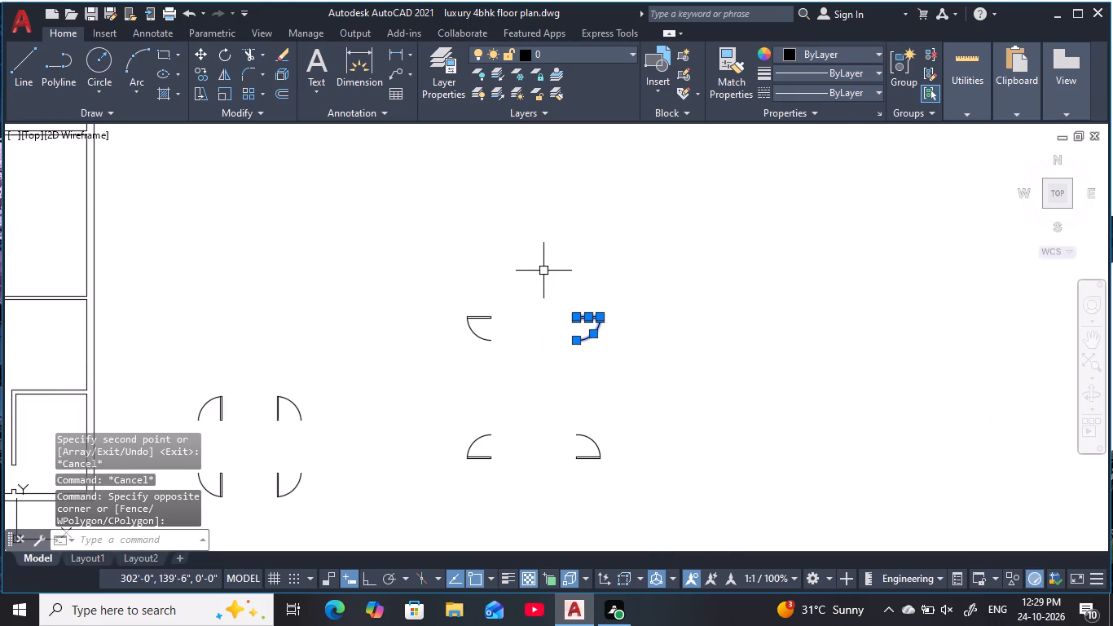
key("c")
type("o")
key("space")
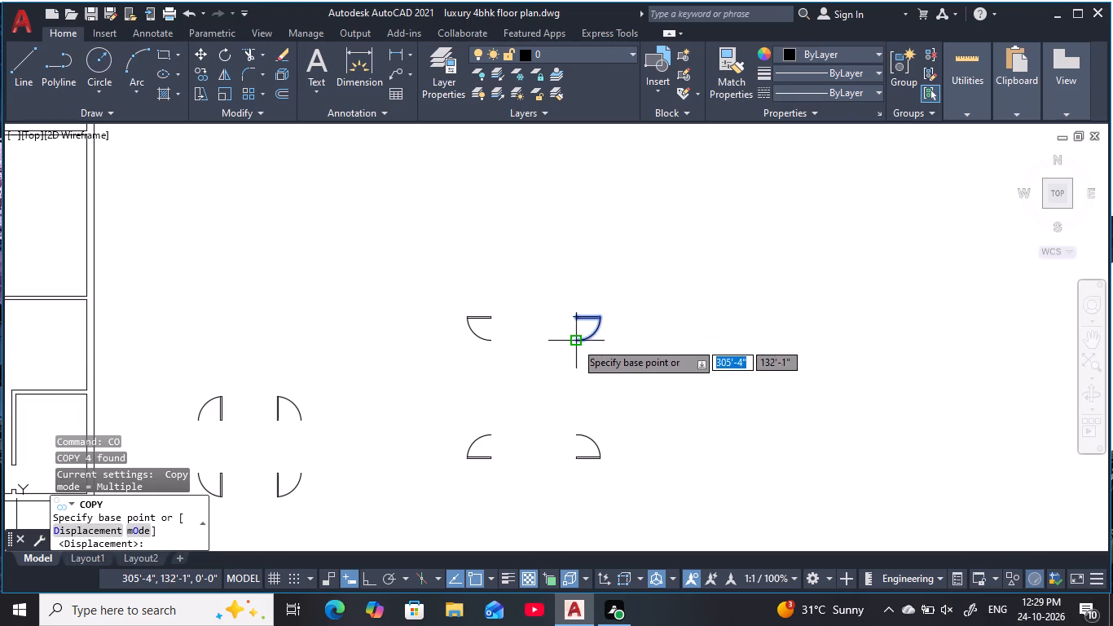
left_click(575, 342)
middle_click_drag(322, 278, 787, 451)
scroll(430, 236, "up", 4)
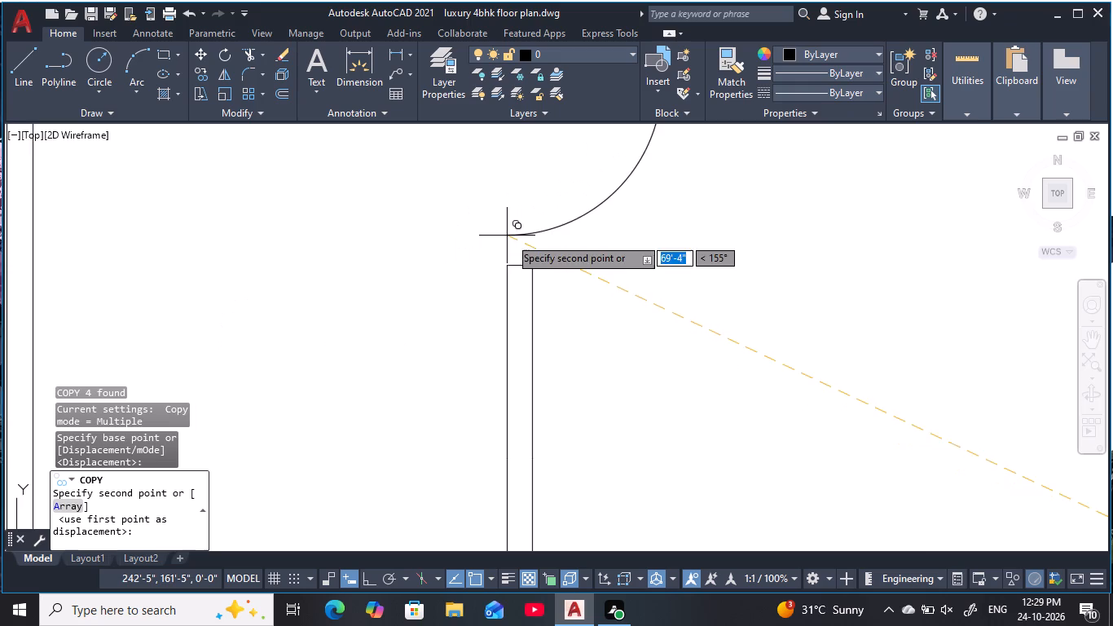
scroll(511, 238, "down", 1)
middle_click_drag(517, 241, 511, 305)
left_click(512, 314)
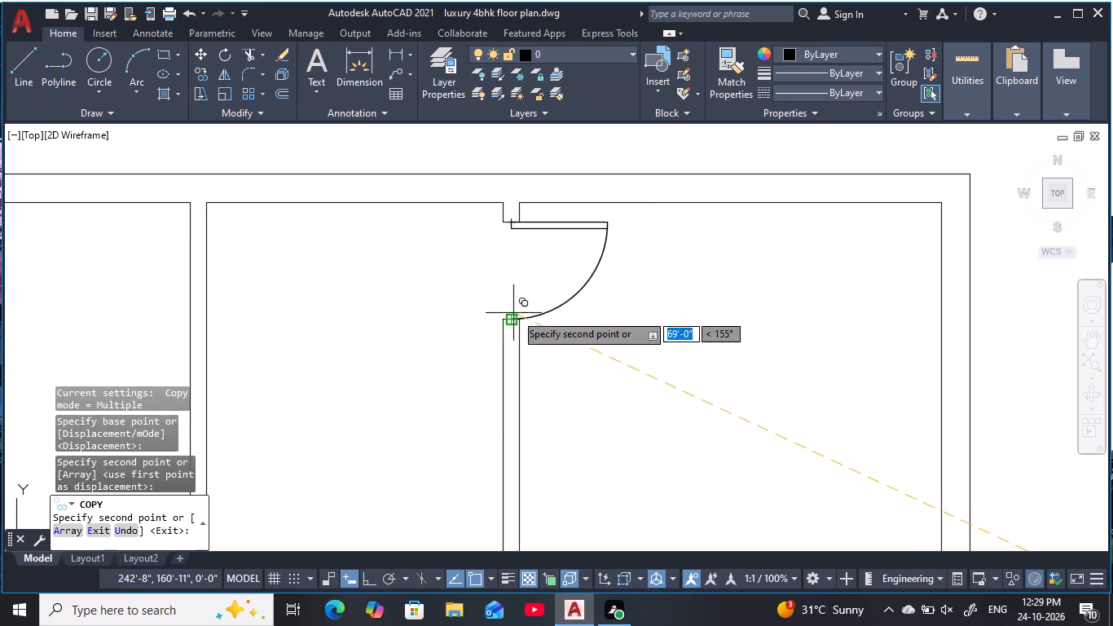
scroll(536, 327, "down", 2)
scroll(523, 325, "up", 3)
key("Escape")
key("Escape")
key("Escape")
Erase the door in the horizontal wall opening below the top row's second narrow space from the left.
scroll(561, 320, "down", 1)
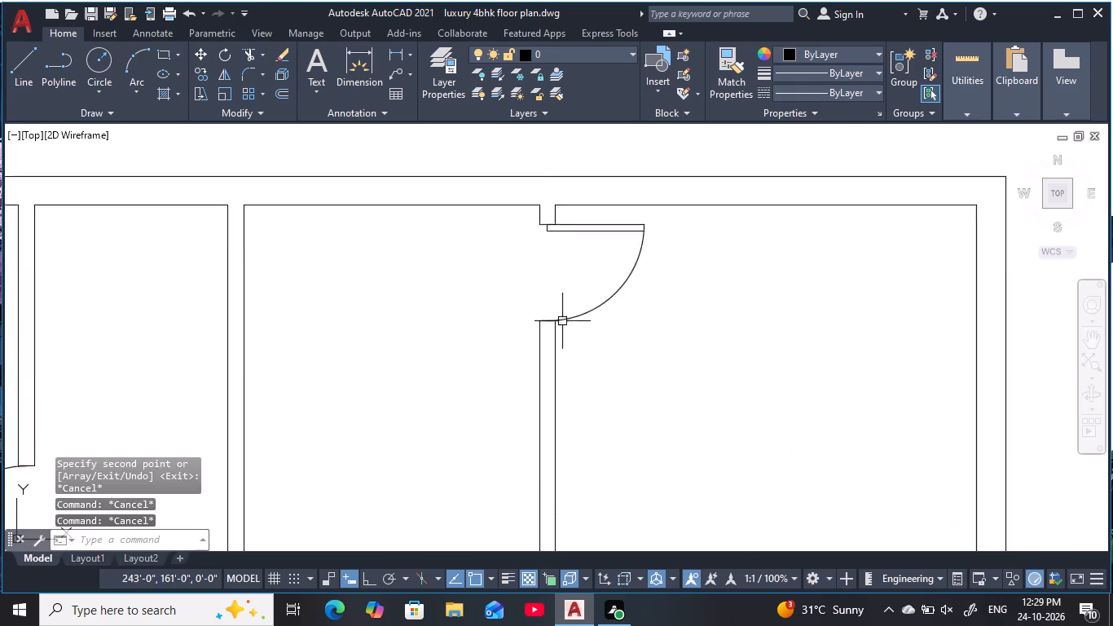
scroll(564, 322, "down", 3)
middle_click_drag(595, 385, 648, 342)
middle_click_drag(505, 390, 538, 383)
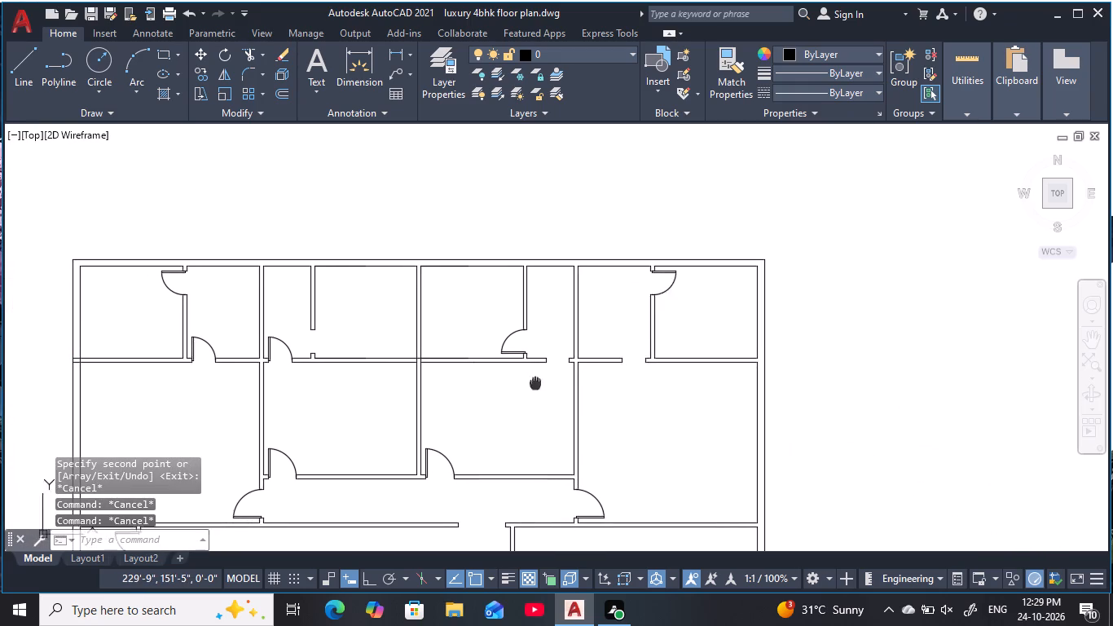
middle_click_drag(538, 383, 566, 380)
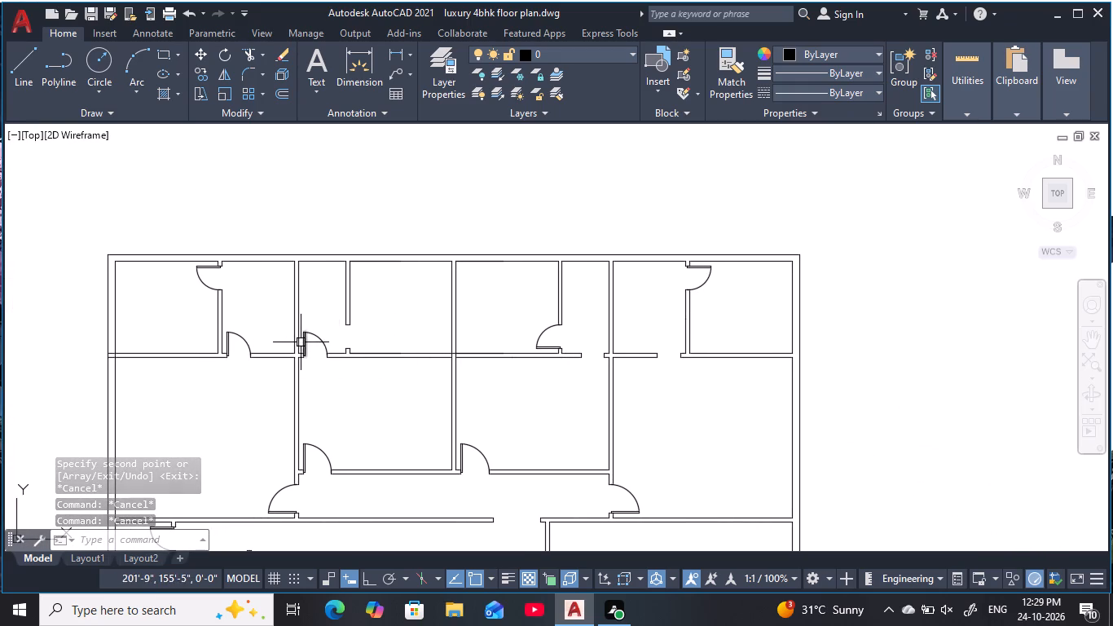
scroll(300, 342, "up", 4)
left_click(297, 274)
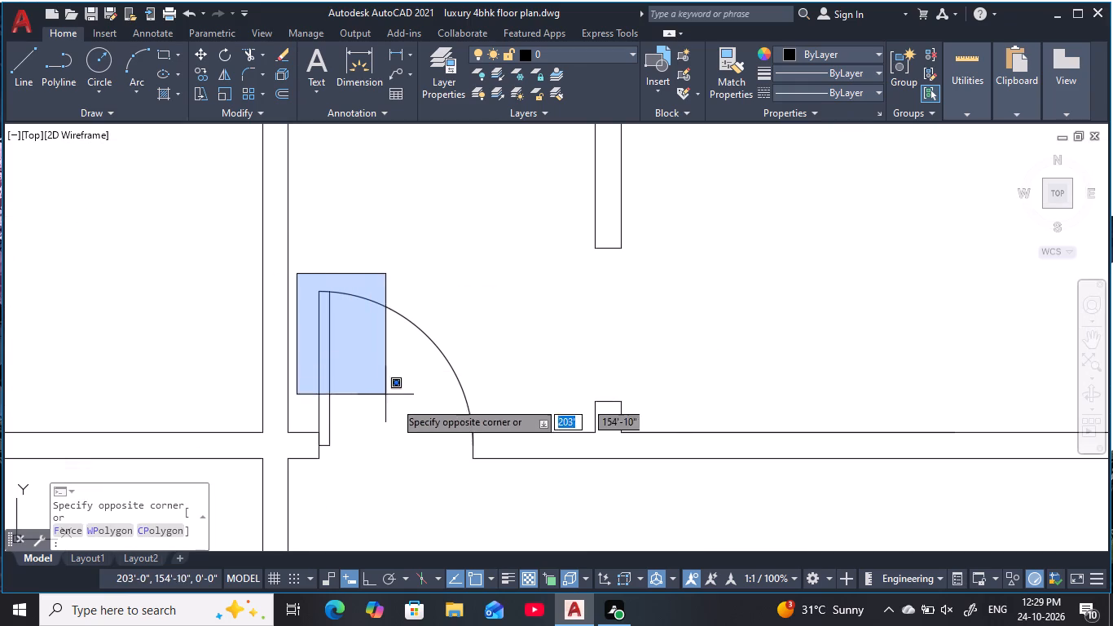
left_click(499, 449)
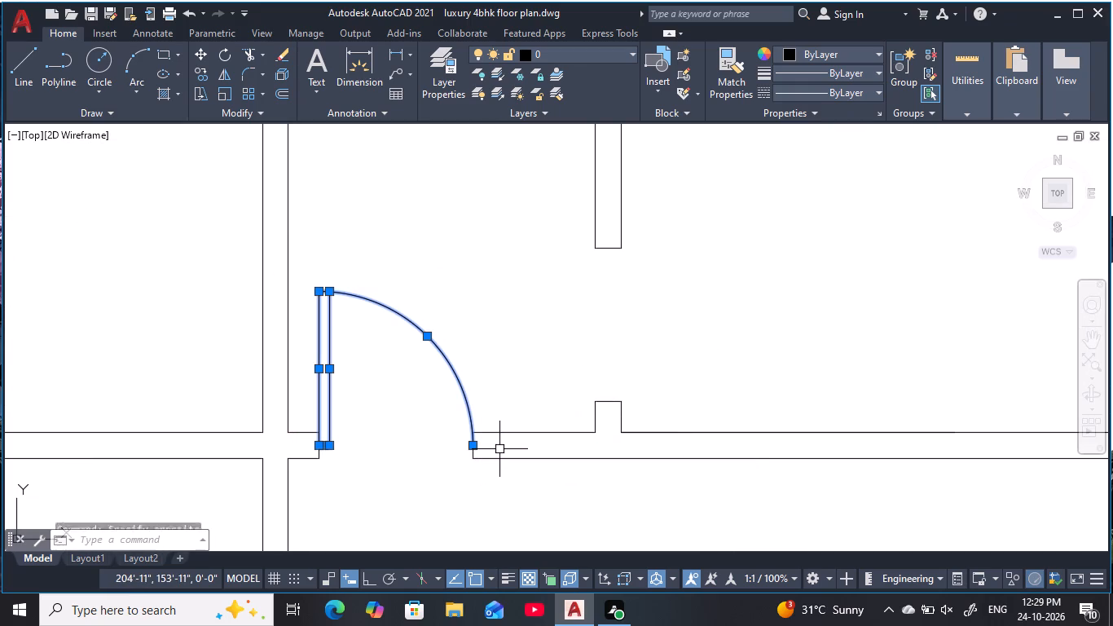
type("e")
key("space")
Copy the lower-right horizontal-leaf door symbol, by its arc end, into the top row's second partition opening, at the upper jamb's midpoint.
scroll(464, 432, "down", 3)
middle_click_drag(471, 425, 568, 398)
scroll(565, 437, "down", 1)
middle_click_drag(570, 438, 464, 408)
scroll(489, 416, "down", 2)
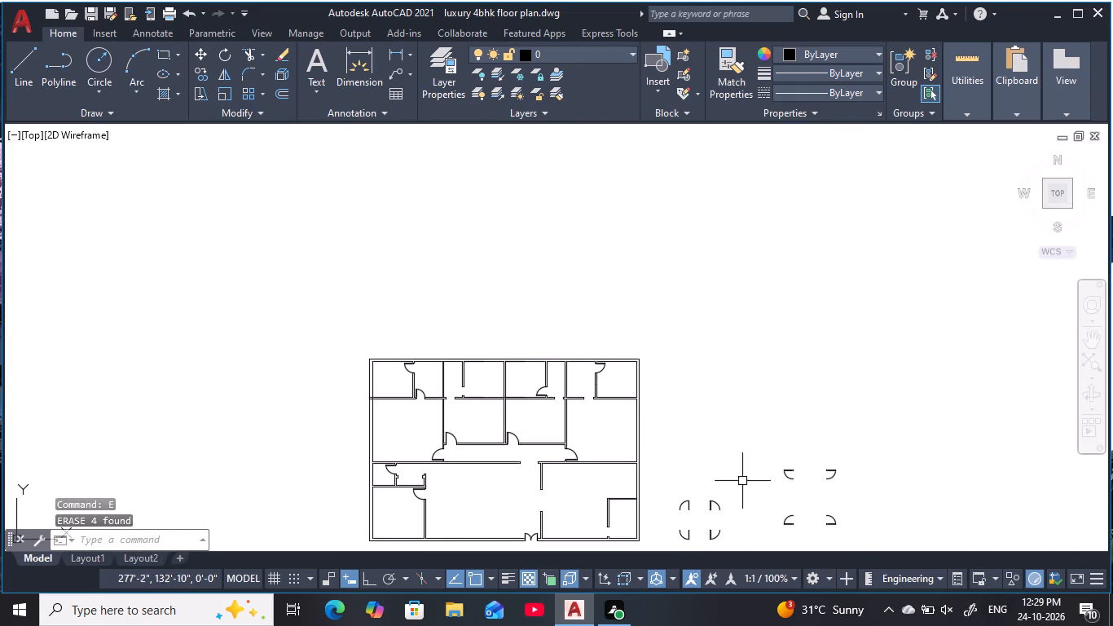
middle_click_drag(770, 478, 725, 392)
scroll(801, 449, "up", 3)
left_click(786, 426)
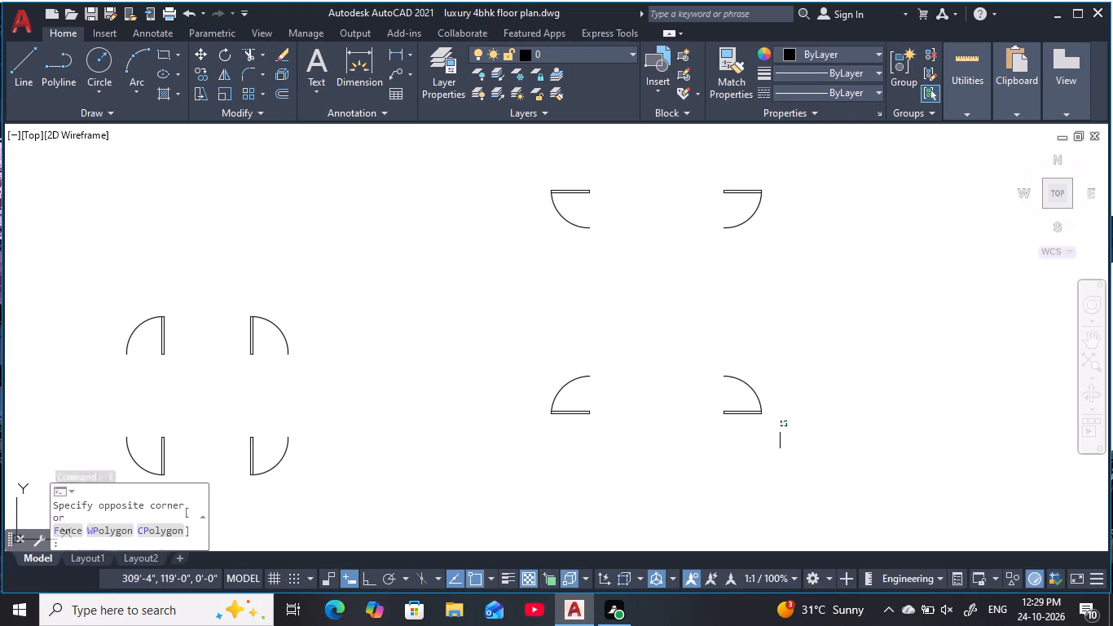
left_click(688, 351)
key("c")
key("o")
key("space")
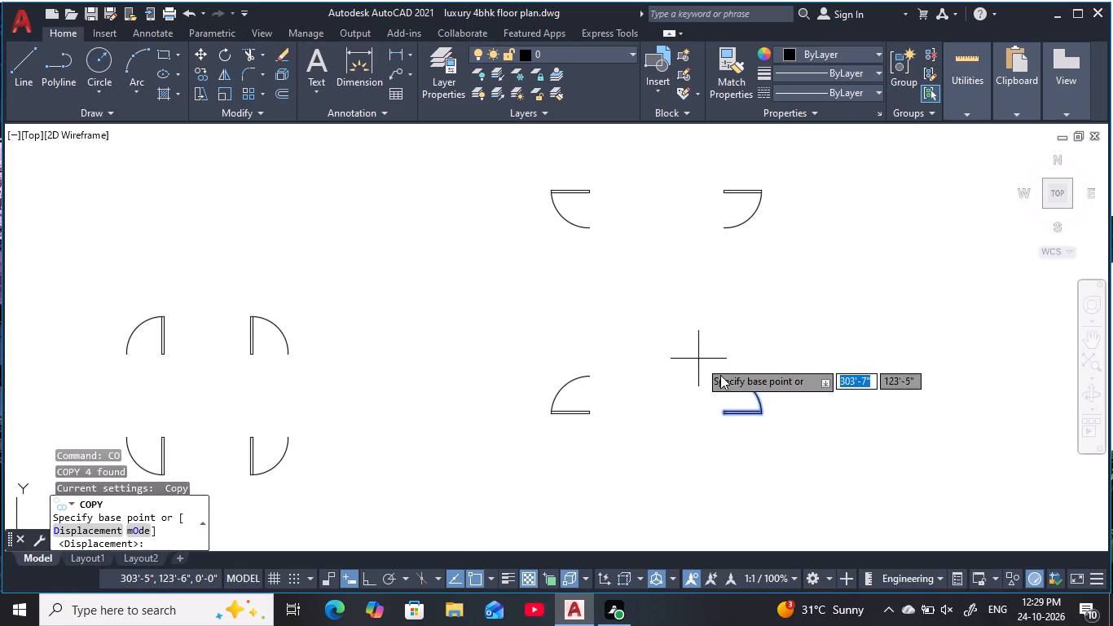
left_click(726, 380)
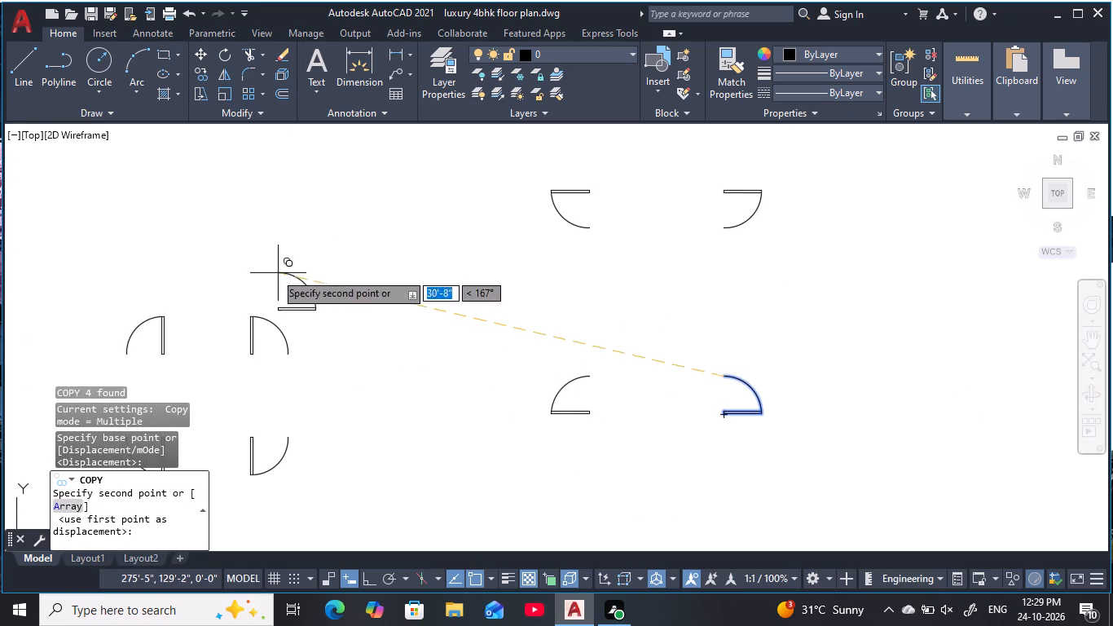
middle_click_drag(275, 272, 763, 401)
middle_click_drag(222, 240, 763, 353)
middle_click_drag(341, 242, 598, 369)
middle_click_drag(435, 251, 527, 377)
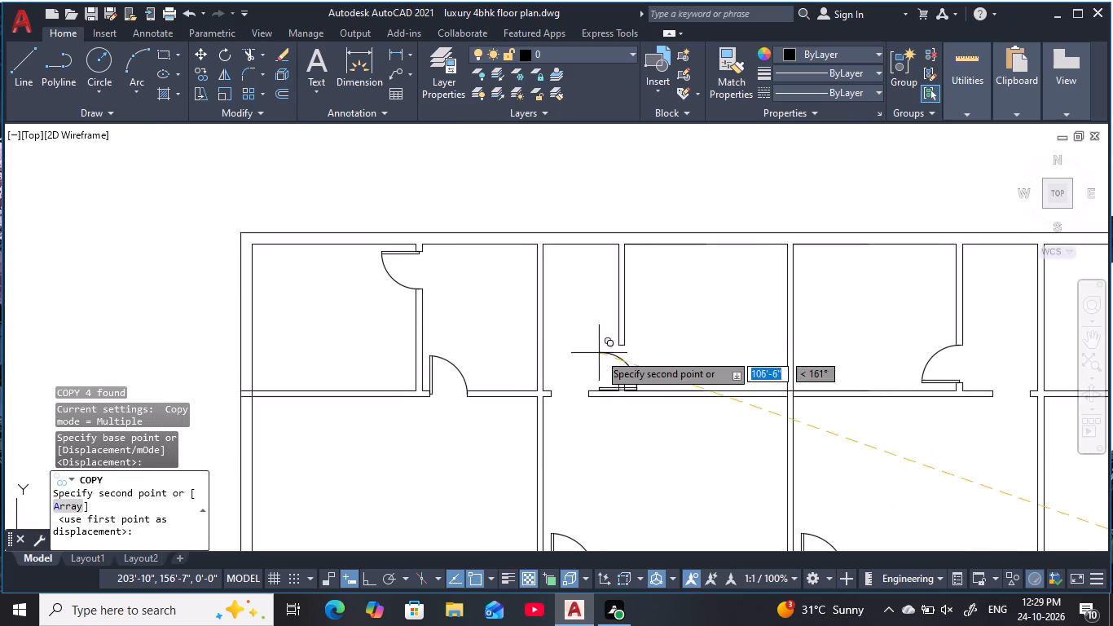
scroll(617, 342, "up", 2)
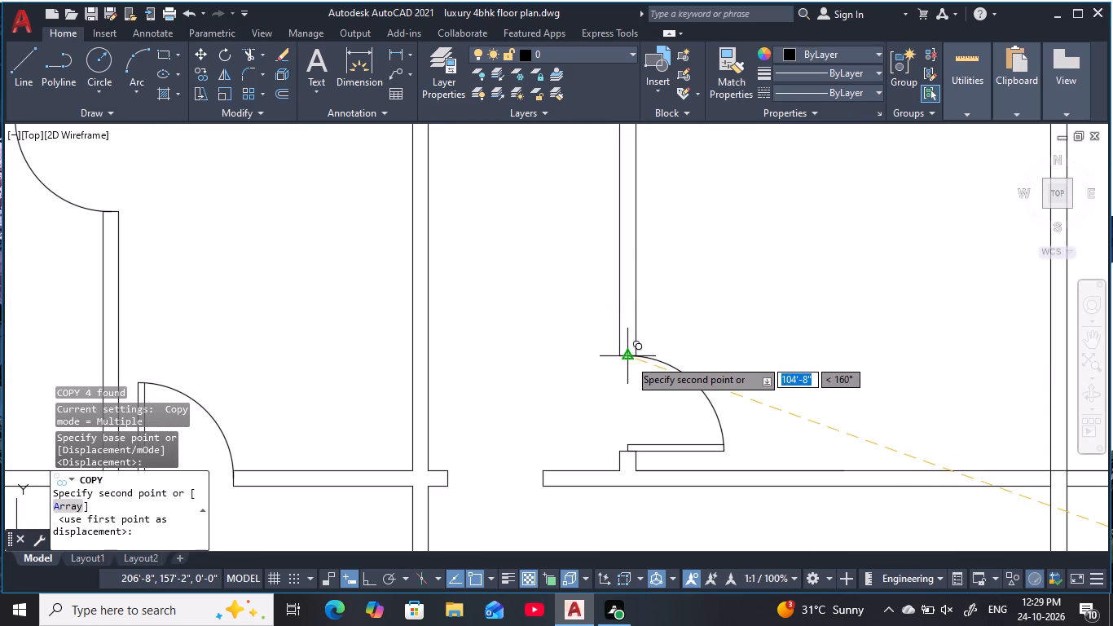
left_click(629, 359)
key("Escape")
key("Escape")
scroll(560, 351, "down", 2)
middle_click_drag(575, 349, 684, 328)
key("Escape")
key("Escape")
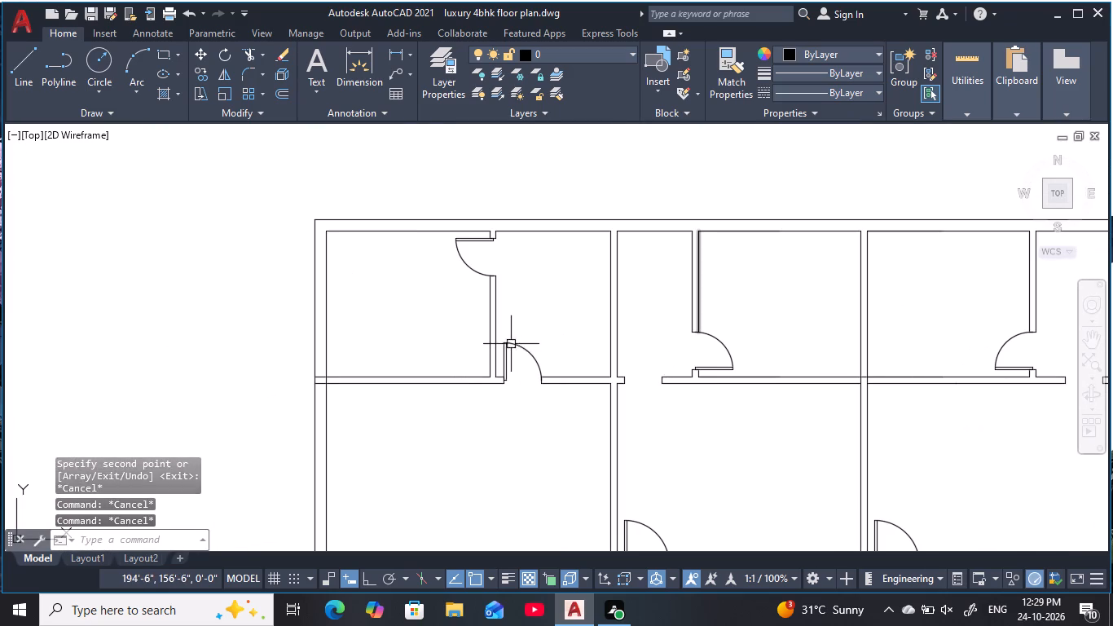
Erase the door in the horizontal wall opening beside the top-left corner room.
scroll(501, 350, "up", 3)
left_click(499, 315)
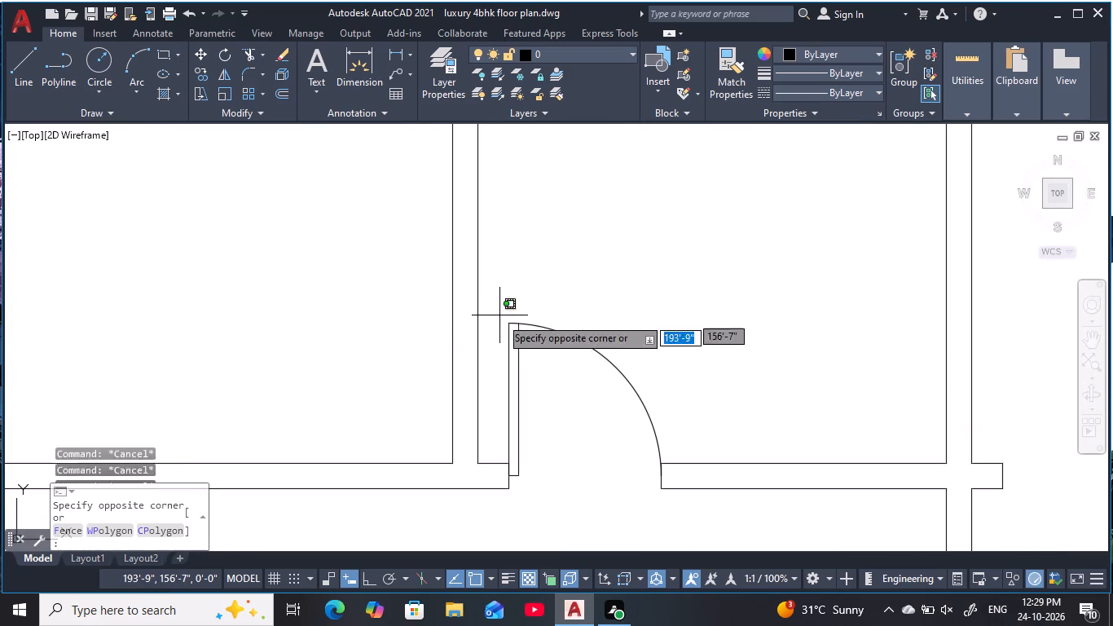
left_click(683, 478)
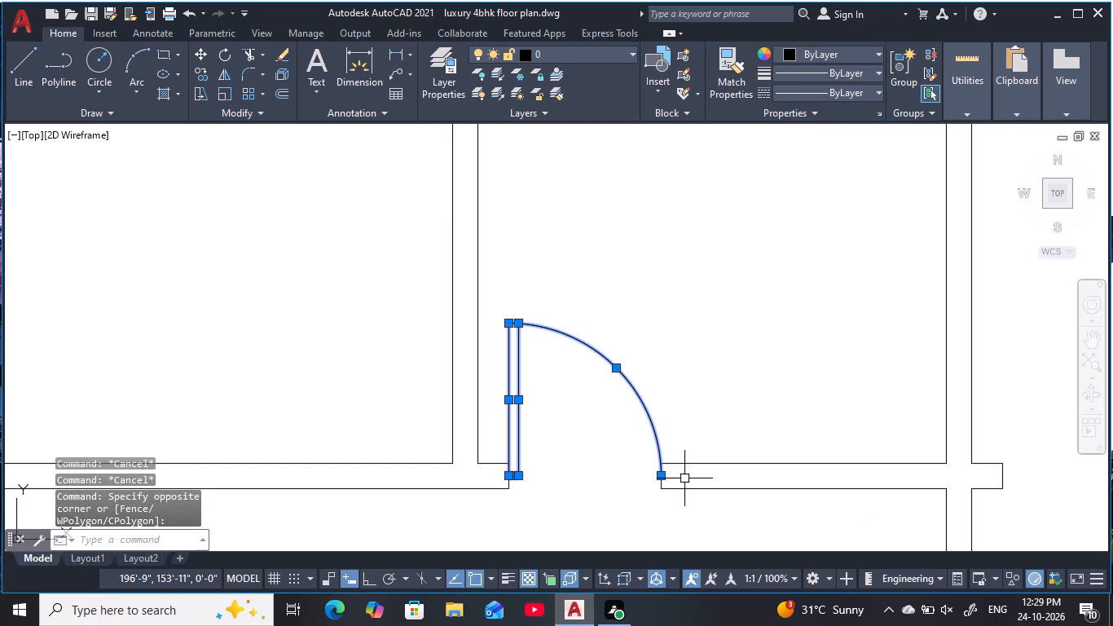
type("e")
key("space")
Examine the whole floor plan for door placement and openings still without doors.
scroll(600, 436, "down", 4)
middle_click_drag(609, 472, 609, 469)
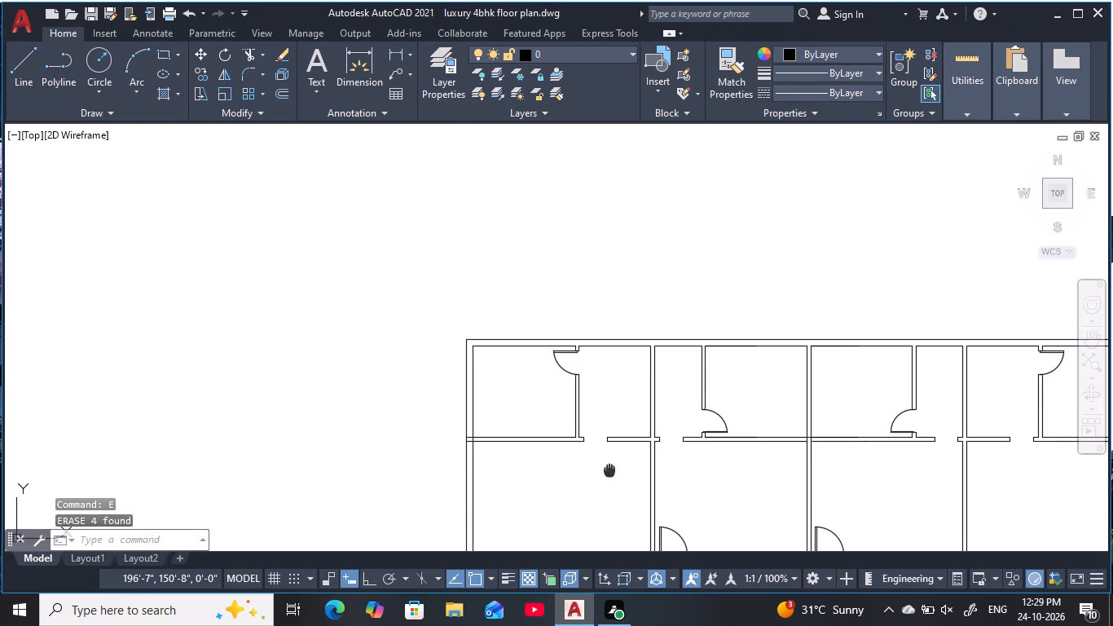
middle_click_drag(609, 469, 567, 394)
scroll(551, 400, "down", 1)
middle_click_drag(552, 398, 447, 324)
scroll(533, 350, "up", 1)
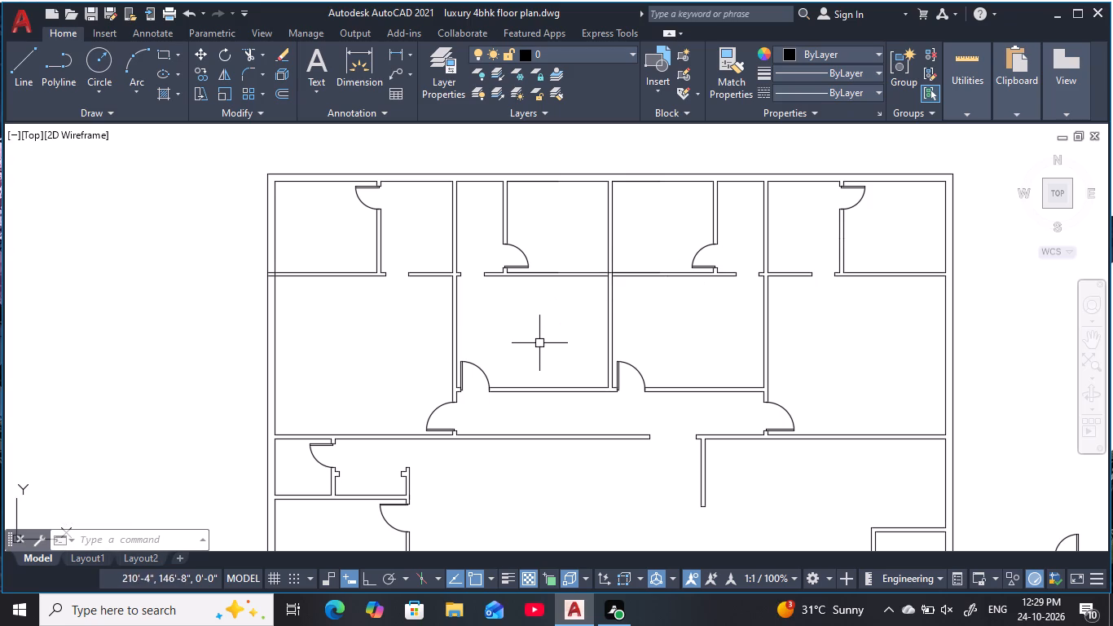
middle_click_drag(528, 346, 554, 315)
scroll(543, 328, "up", 1)
scroll(542, 331, "down", 1)
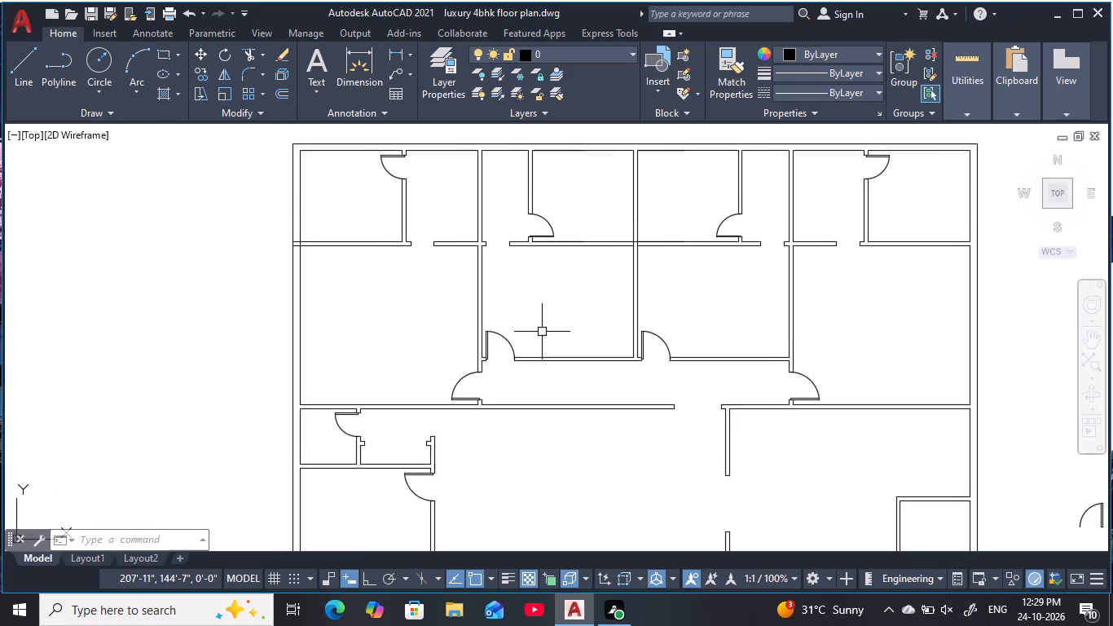
middle_click_drag(543, 332, 529, 351)
scroll(529, 351, "down", 1)
middle_click_drag(529, 350, 470, 350)
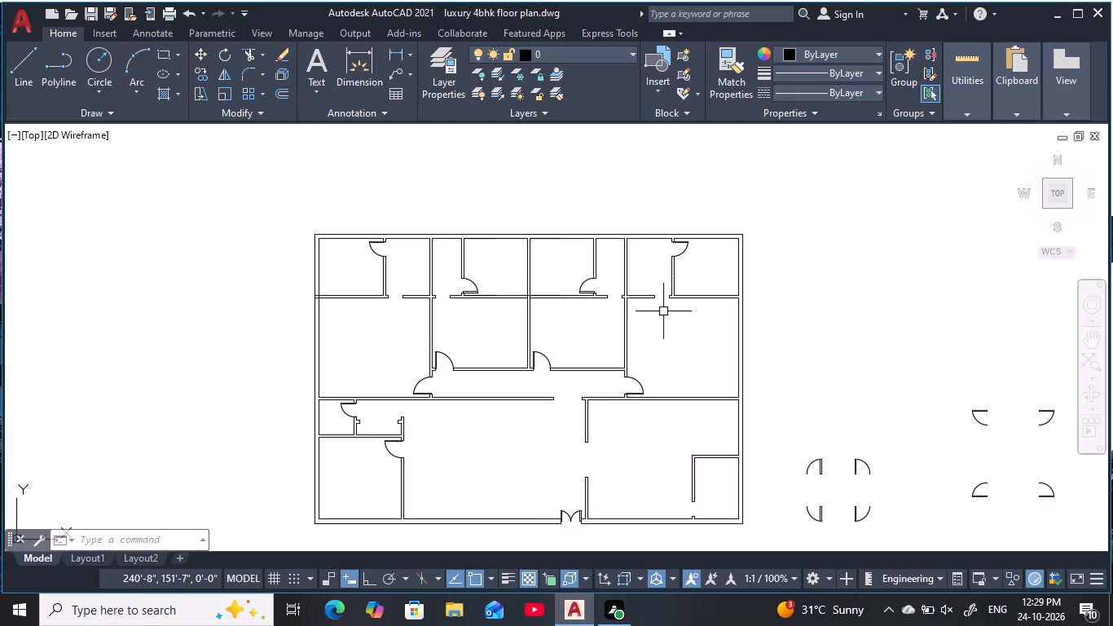
middle_click_drag(663, 313, 636, 280)
middle_click_drag(631, 323, 658, 273)
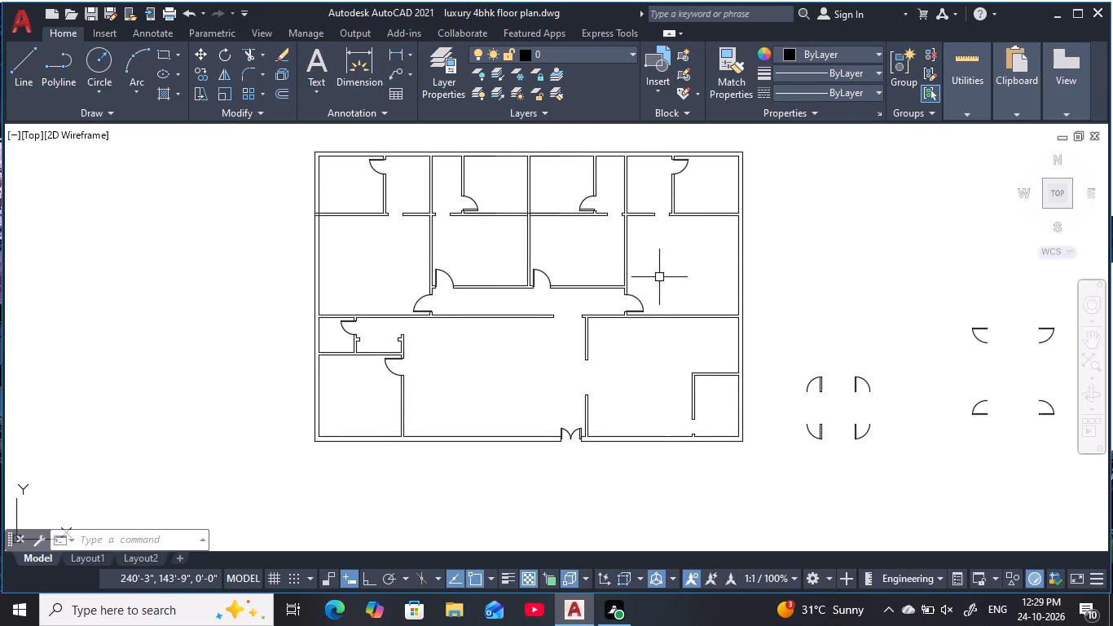
scroll(570, 333, "up", 2)
middle_click_drag(568, 333, 528, 361)
key("Escape")
key("Escape")
key("Escape")
scroll(601, 353, "down", 3)
key("Escape")
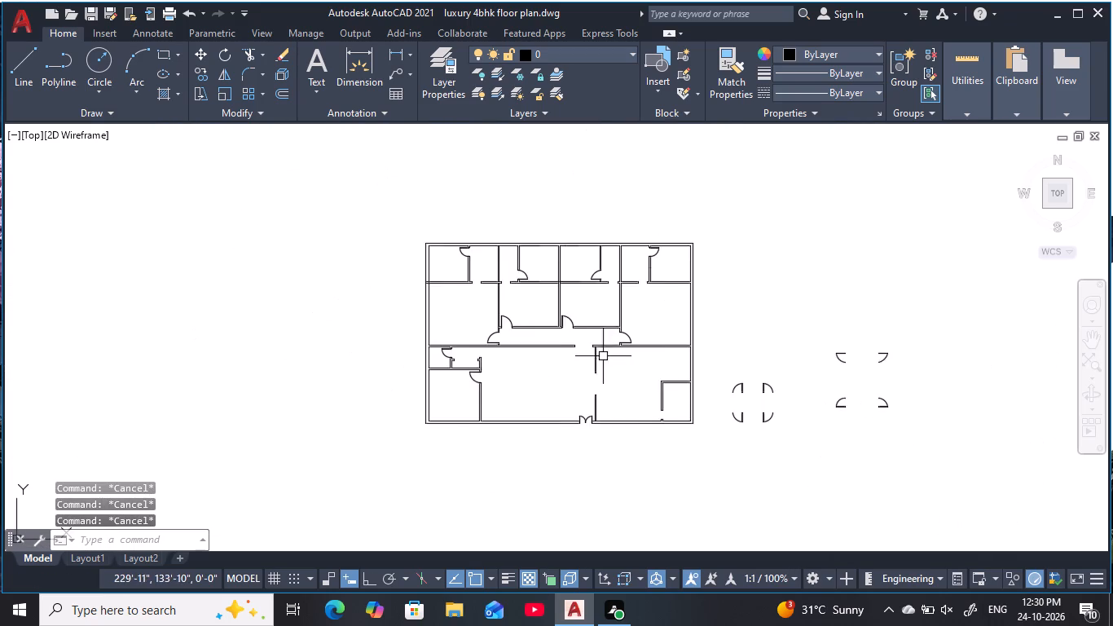
Load the HIDDEN linetype from acadiso.lin and make it the current linetype.
middle_click_drag(604, 357, 600, 421)
scroll(641, 354, "up", 4)
key("Escape")
key("Escape")
middle_click(636, 357)
key("Escape")
scroll(636, 359, "down", 1)
key("Escape")
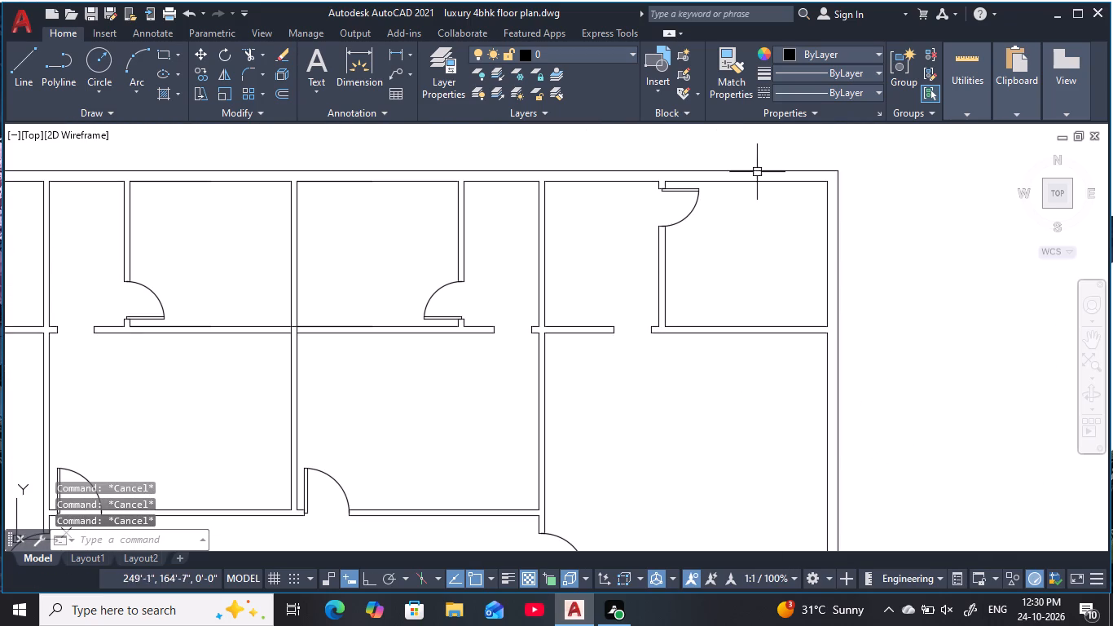
left_click(845, 86)
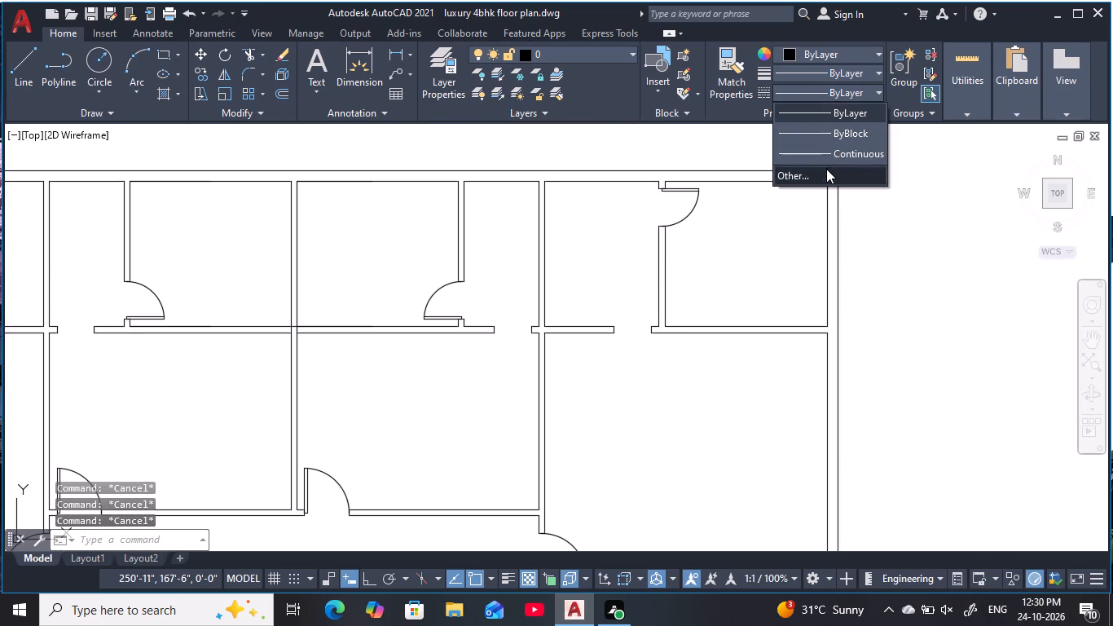
left_click(826, 169)
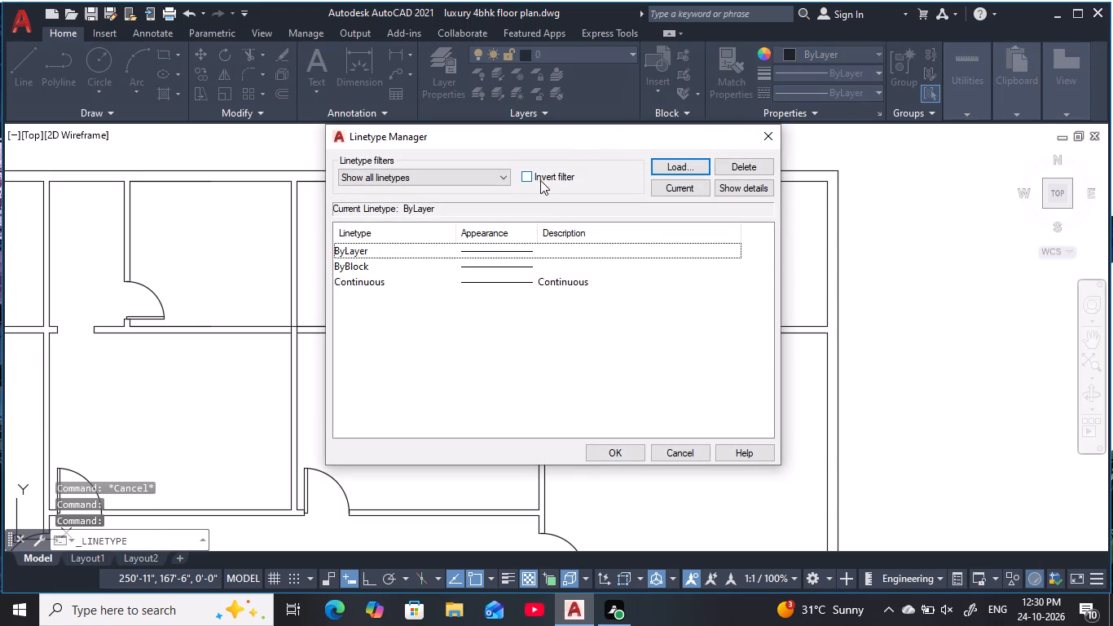
left_click(687, 161)
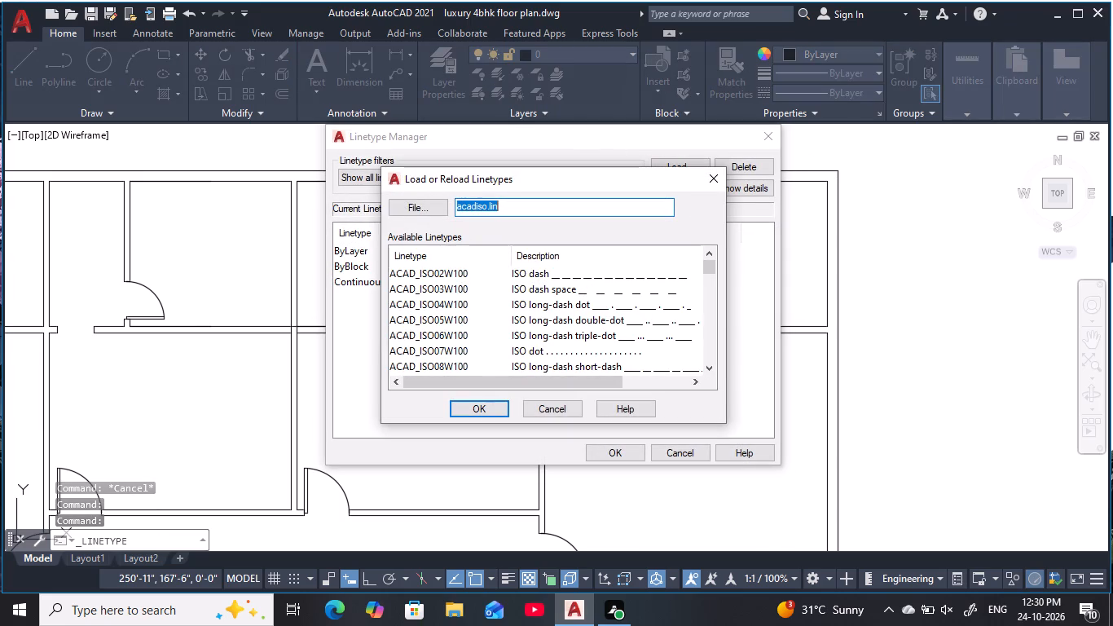
scroll(495, 314, "down", 13)
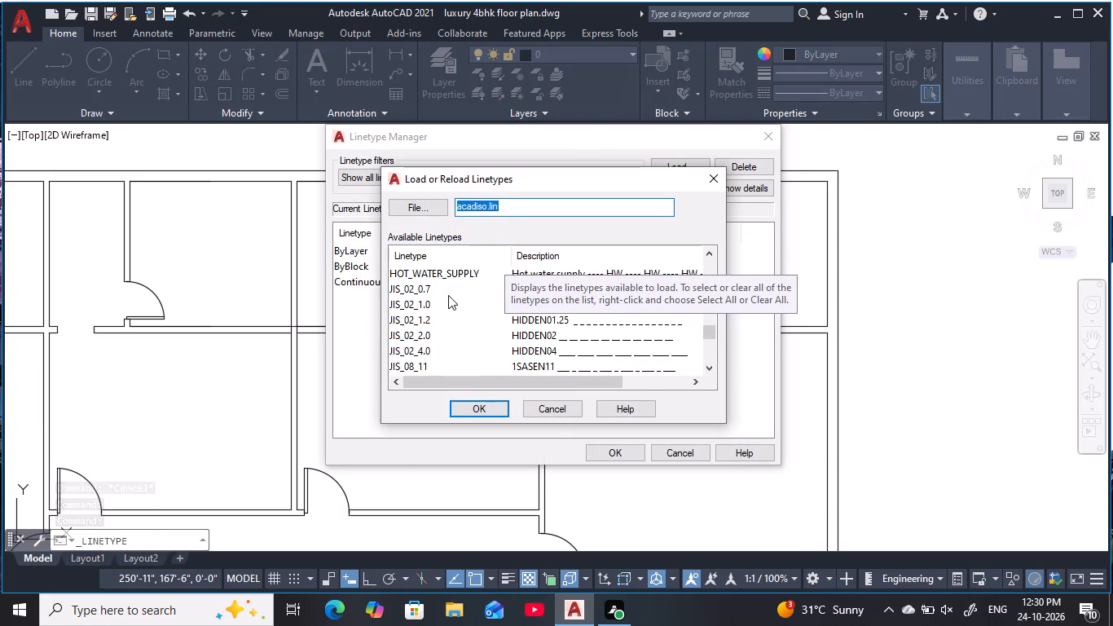
scroll(445, 294, "up", 3)
scroll(442, 292, "down", 1)
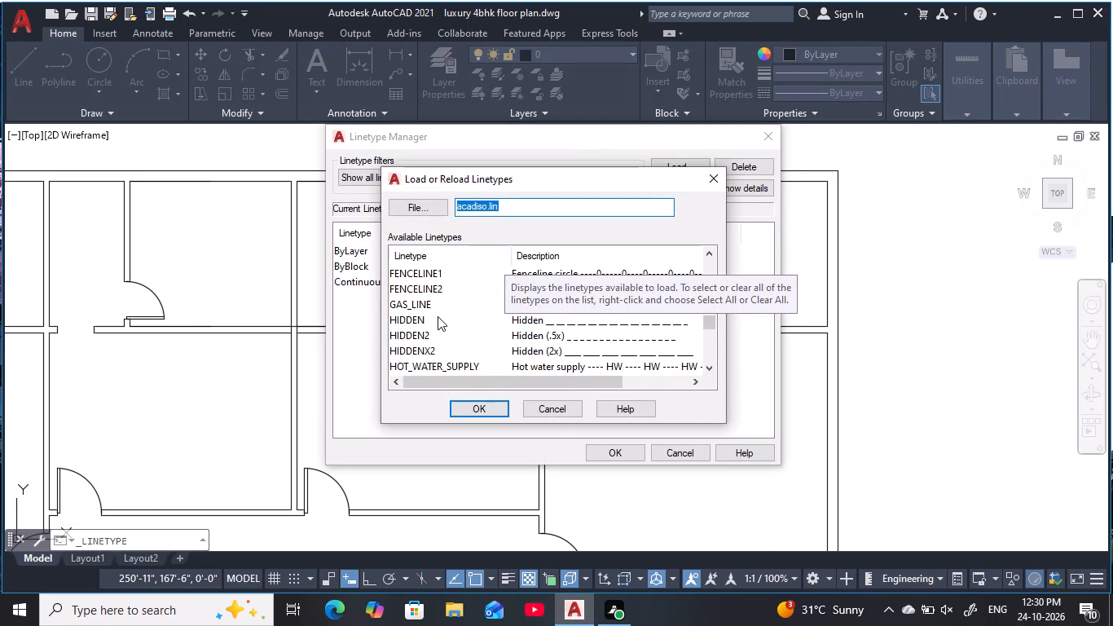
left_click(438, 319)
left_click(486, 412)
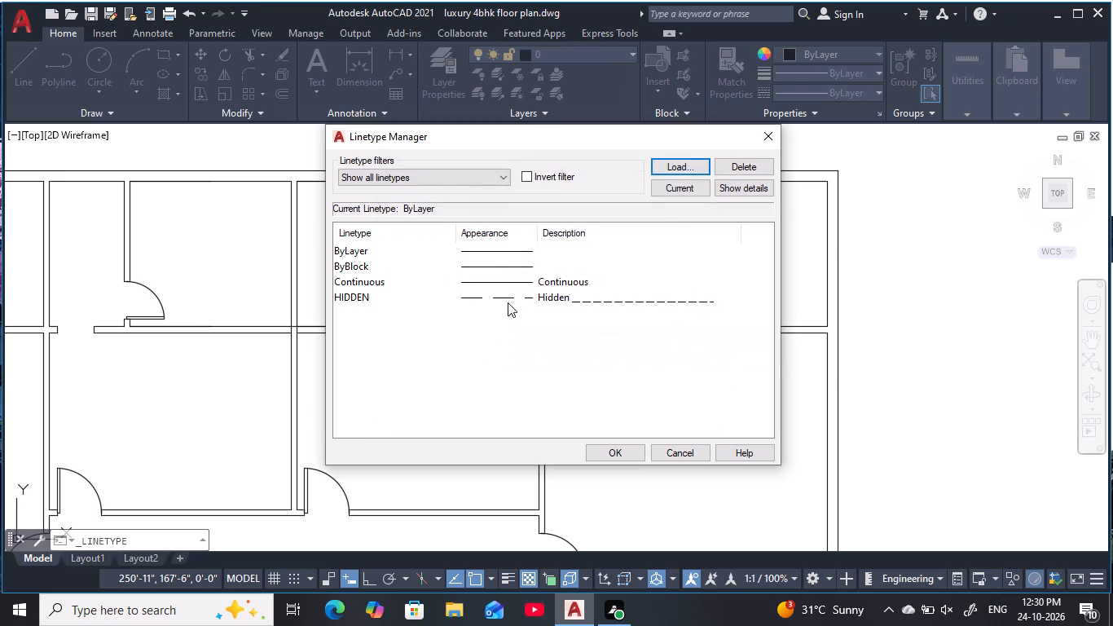
left_click(511, 297)
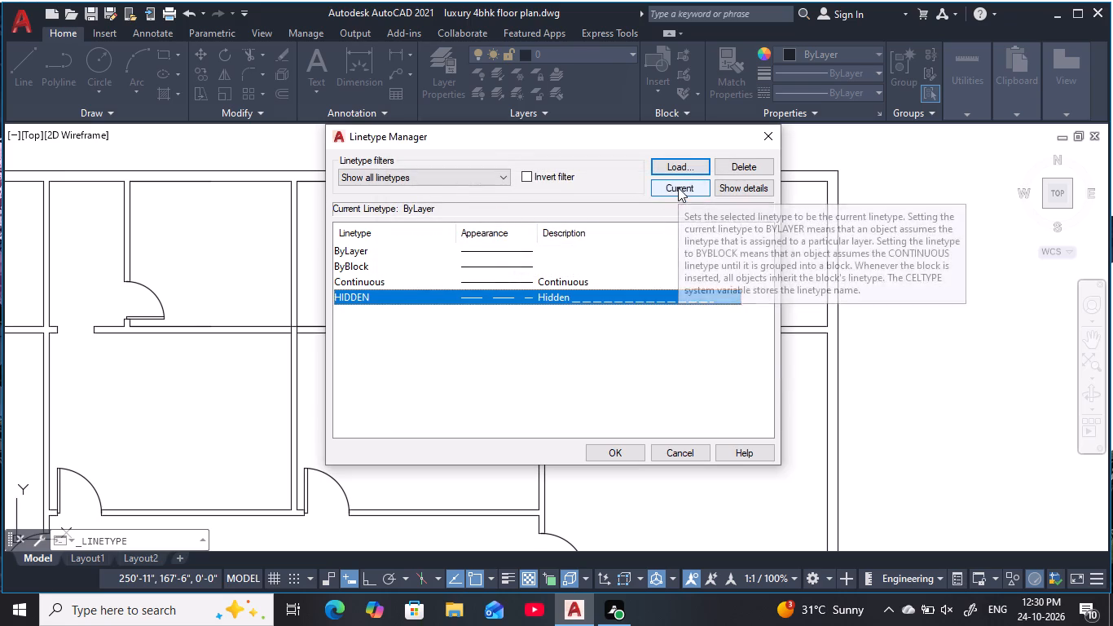
left_click(680, 187)
left_click(614, 455)
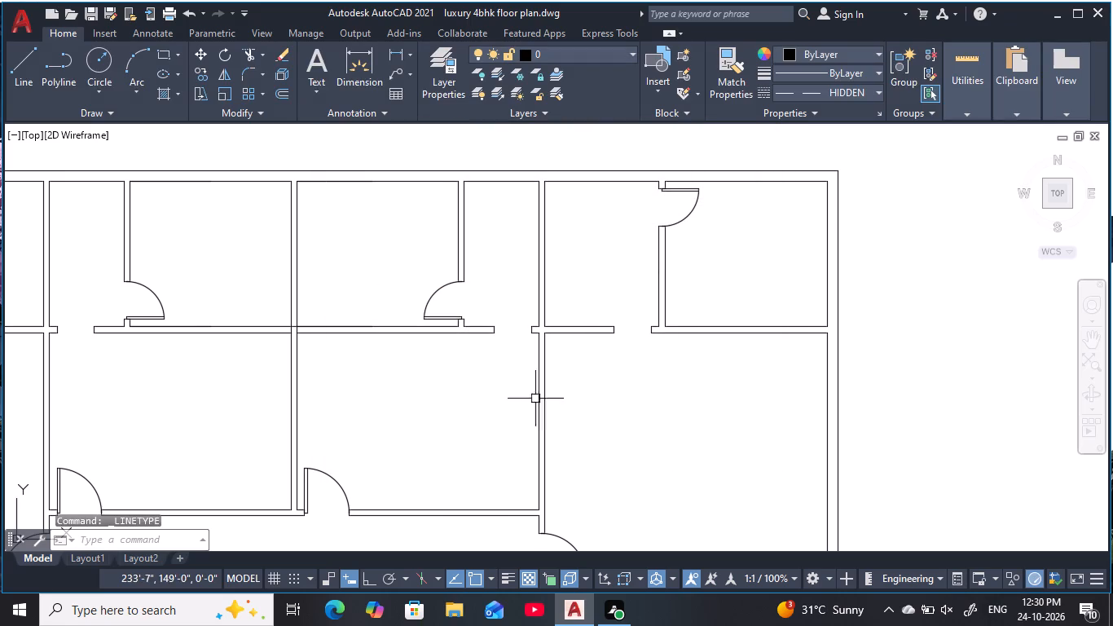
Set the current linetype to Continuous.
middle_click_drag(572, 378, 652, 338)
key("Escape")
key("Escape")
key("Escape")
key("Escape")
key("Escape")
key("Escape")
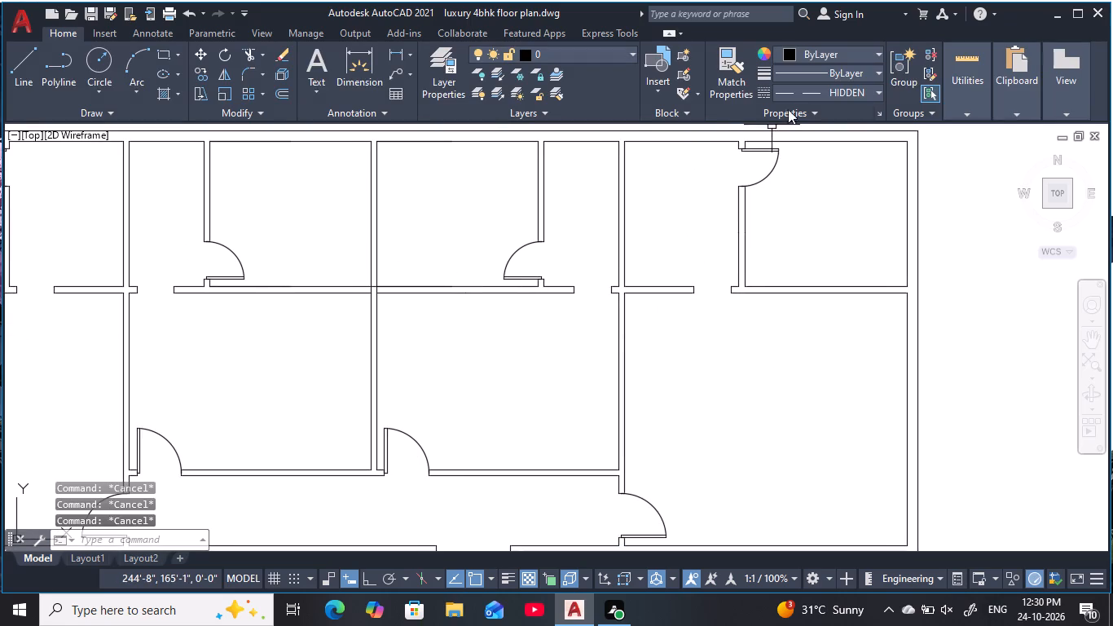
left_click(830, 82)
left_click(840, 92)
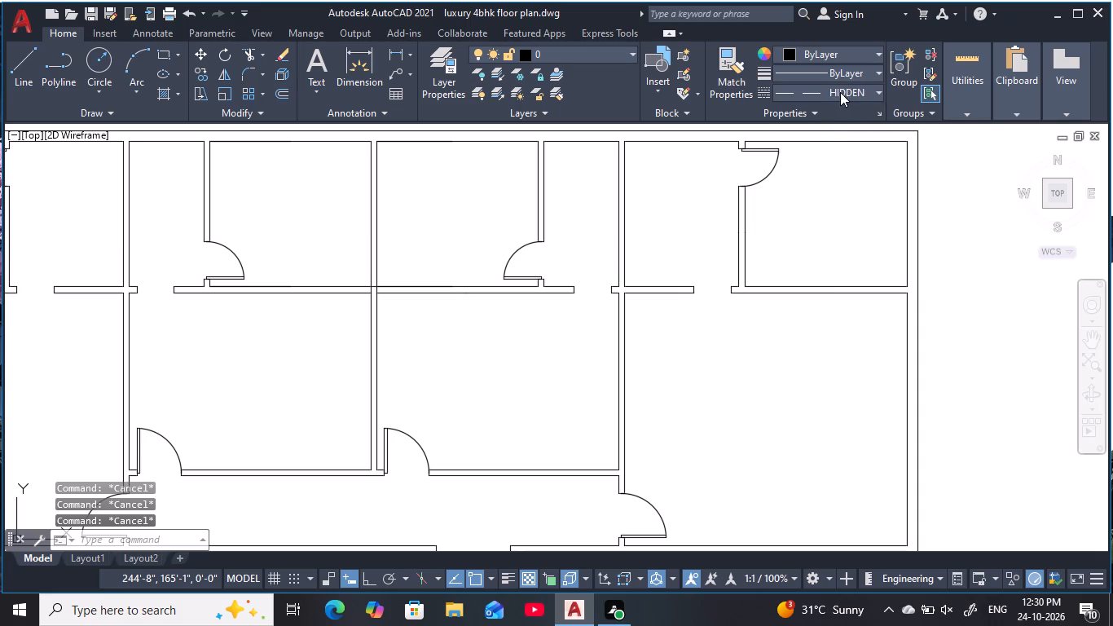
left_click(838, 94)
left_click(838, 150)
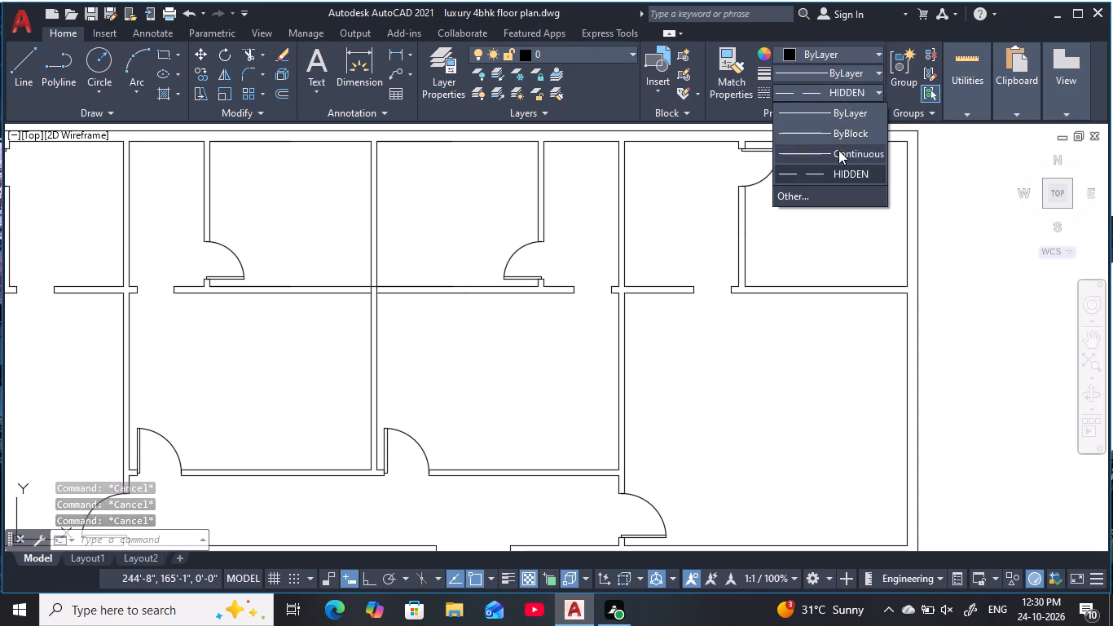
Copy the lower-right horizontal-leaf door symbol, by its arc end, into the bottom-right small room's opening, at the upper jamb's midpoint.
scroll(491, 244, "down", 2)
middle_click_drag(557, 243, 583, 240)
middle_click_drag(329, 228, 433, 249)
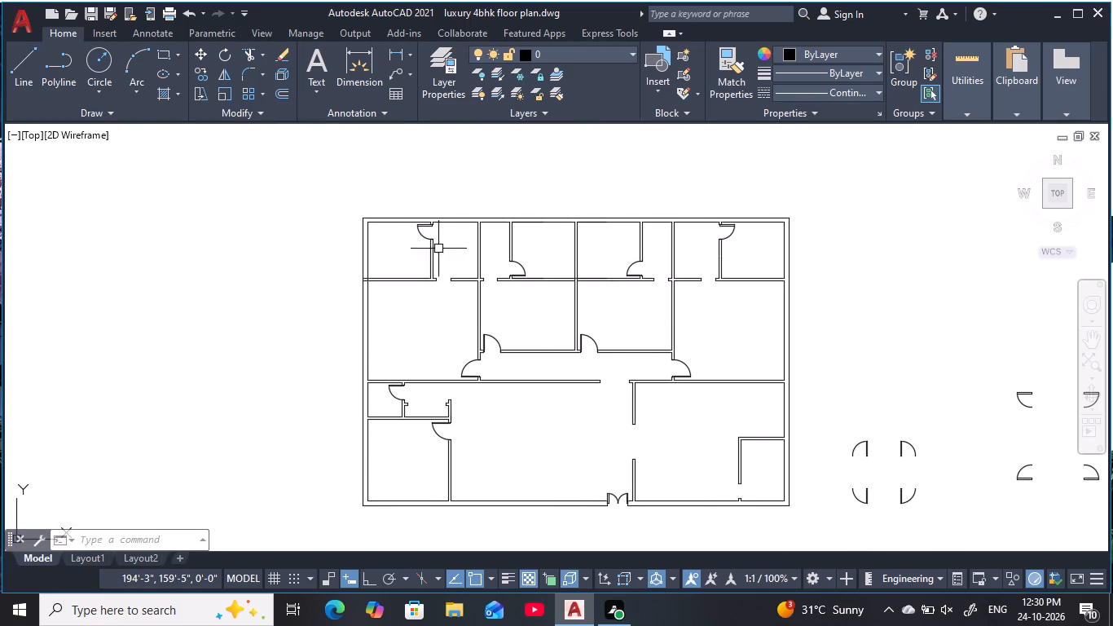
key("Escape")
key("Escape")
key("Escape")
middle_click_drag(539, 400, 489, 329)
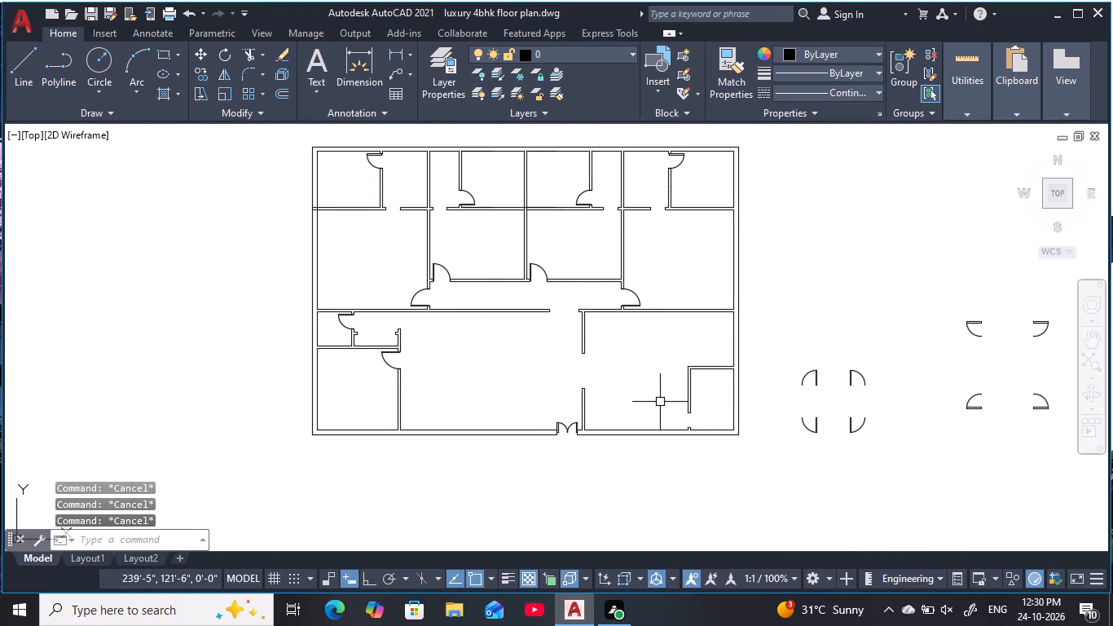
scroll(706, 402, "up", 3)
middle_click_drag(697, 395, 477, 324)
scroll(469, 326, "down", 2)
key("Escape")
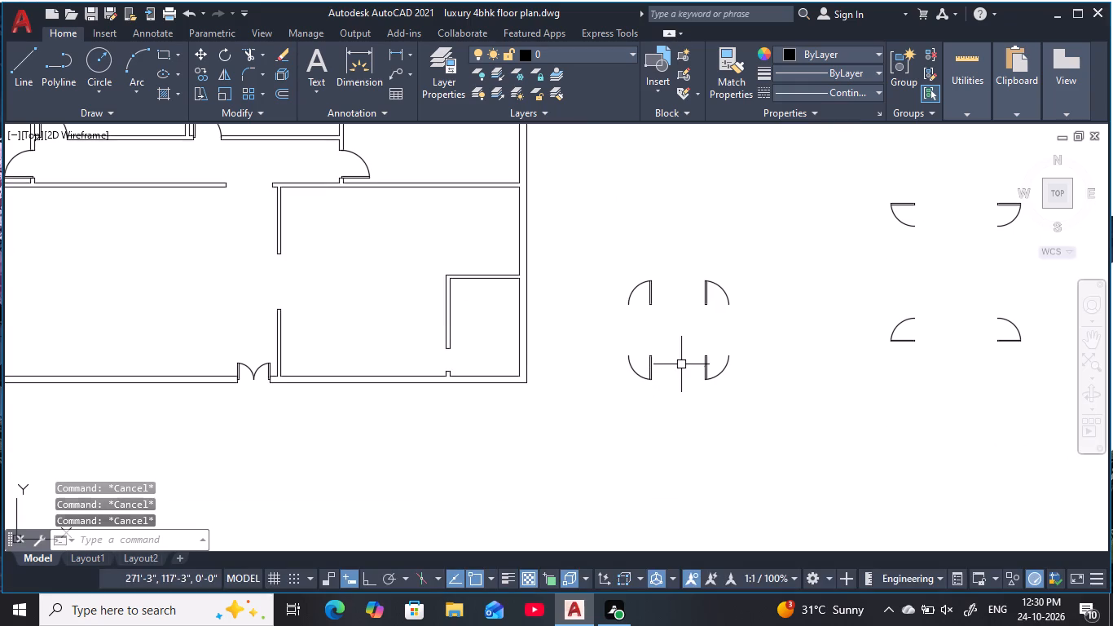
key("Escape")
key("Escape")
left_click(1044, 357)
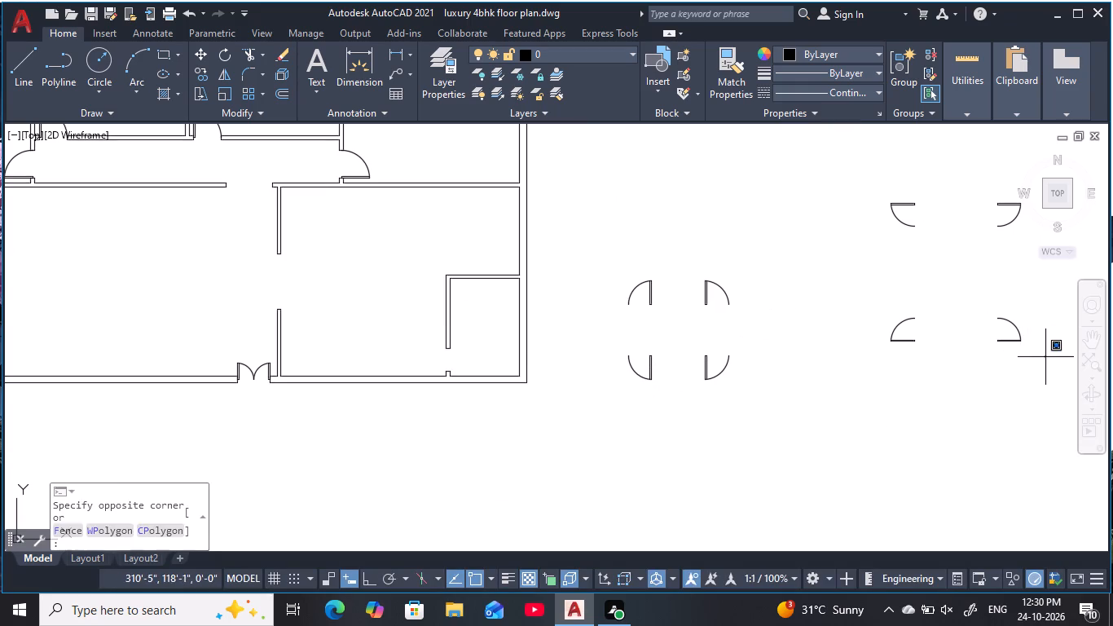
left_click(985, 302)
key("c")
key("o")
key("space")
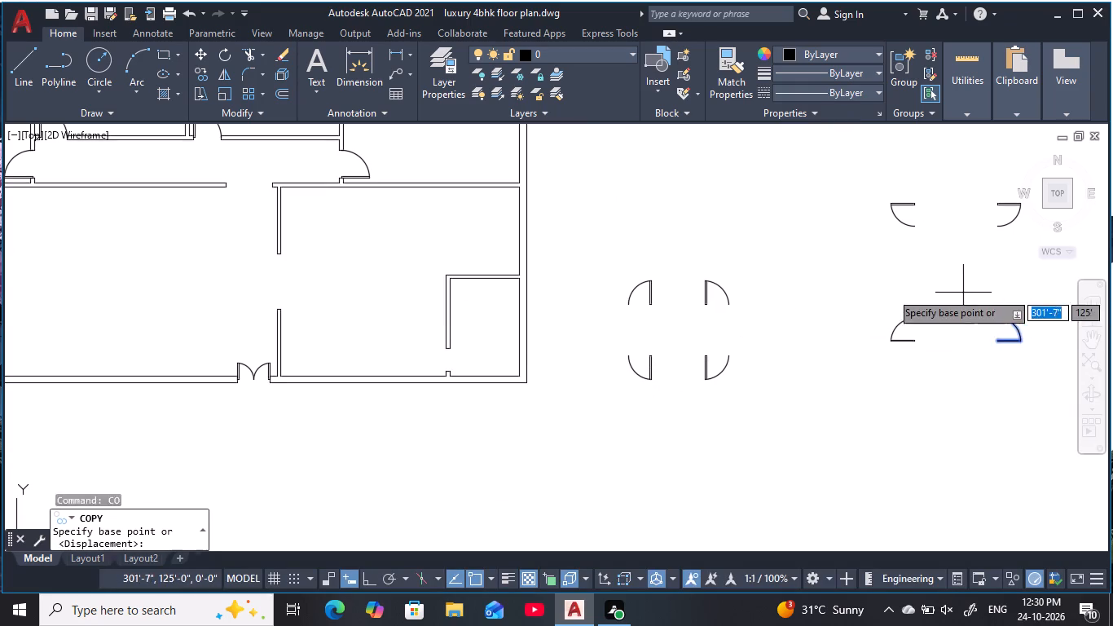
left_click(1000, 315)
scroll(450, 343, "up", 4)
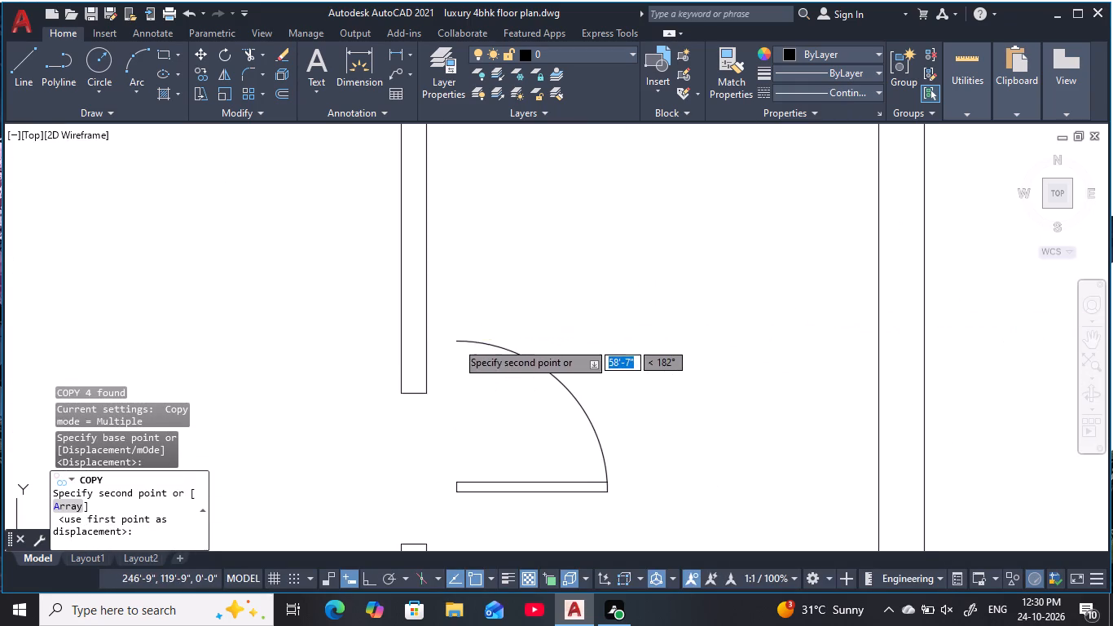
middle_click_drag(433, 382, 471, 194)
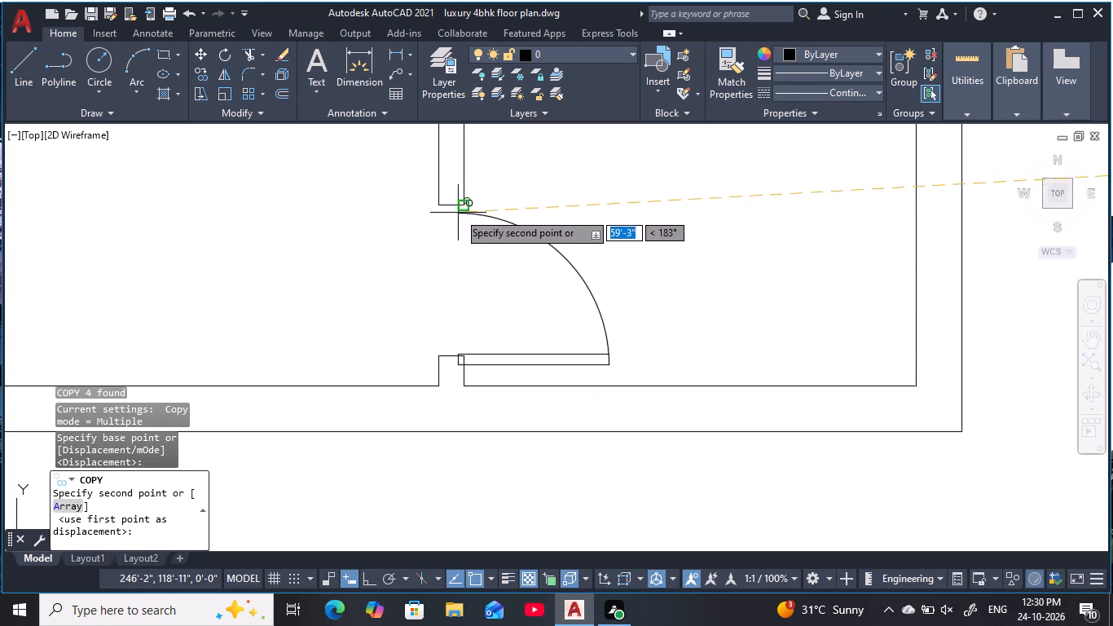
left_click(454, 207)
key("Escape")
scroll(485, 207, "down", 3)
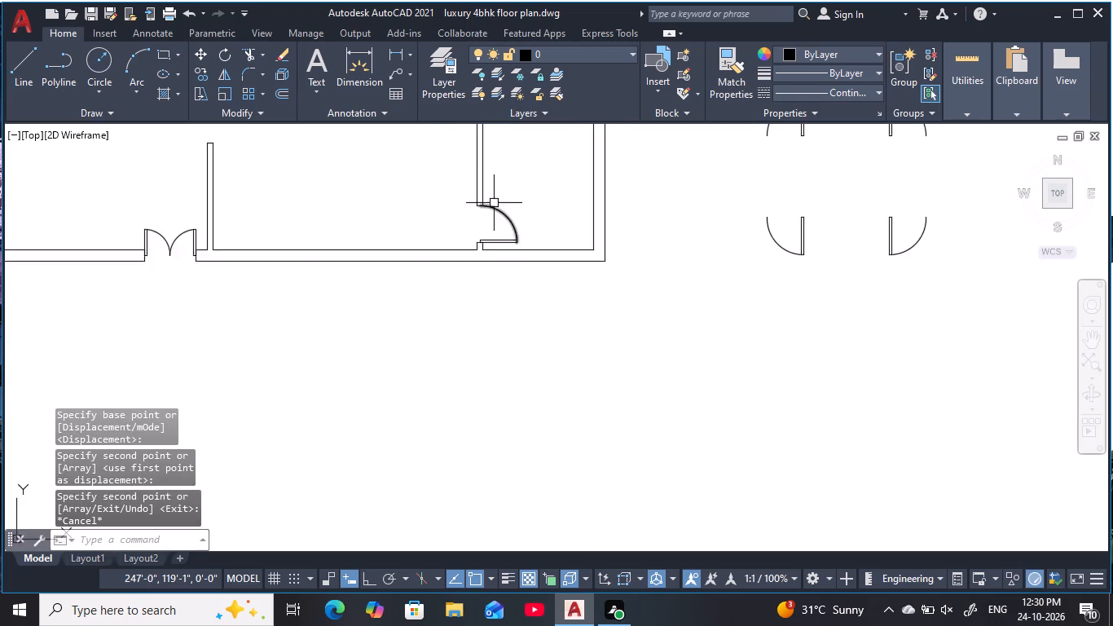
Examine the whole floor plan for door placement and any openings still lacking doors.
middle_click_drag(497, 205, 562, 277)
scroll(549, 263, "down", 1)
middle_click_drag(388, 229, 461, 336)
scroll(464, 337, "down", 2)
middle_click_drag(433, 298, 478, 324)
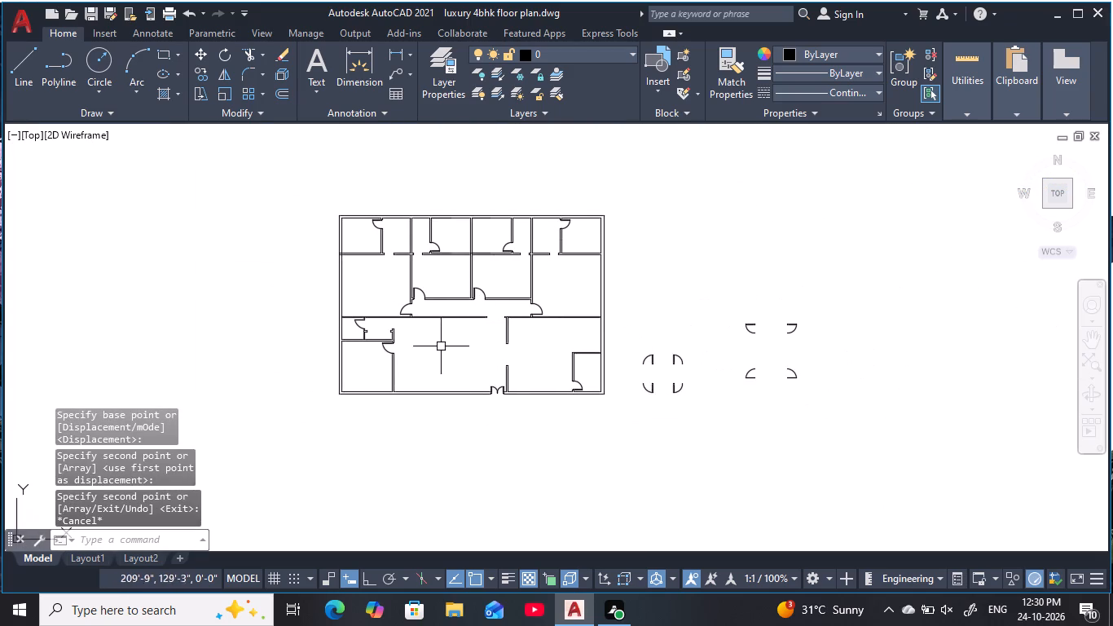
scroll(442, 353, "up", 1)
middle_click_drag(451, 357, 461, 372)
key("Escape")
key("Escape")
key("Escape")
key("Escape")
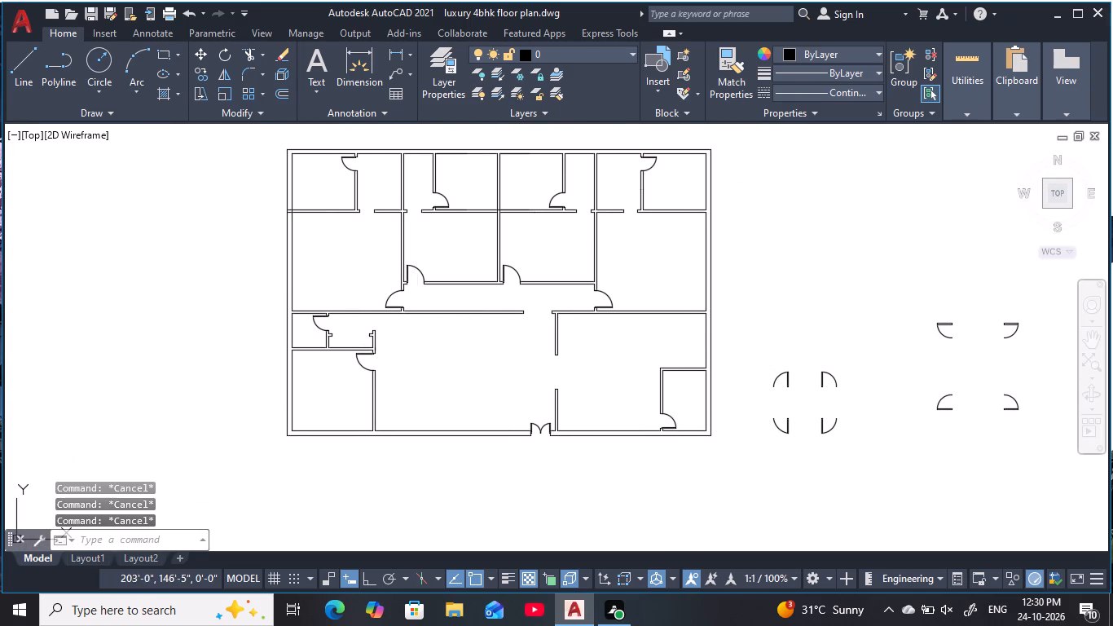
key("Escape")
key("Escape")
key("Escape")
key("Escape")
key("Escape")
middle_click_drag(381, 236, 387, 287)
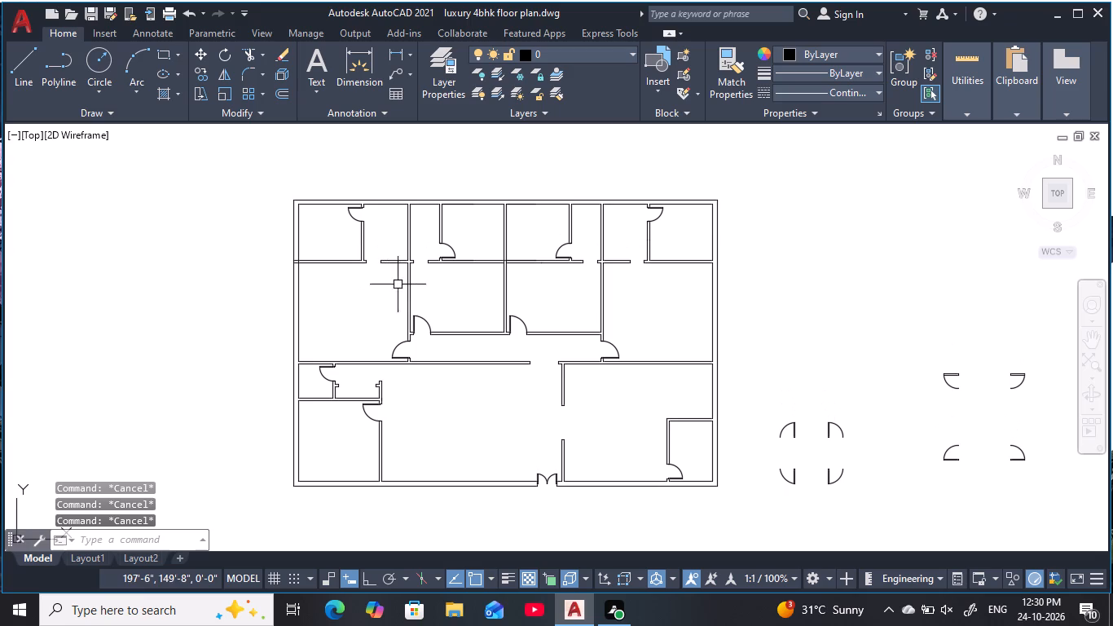
key("Escape")
key("Escape")
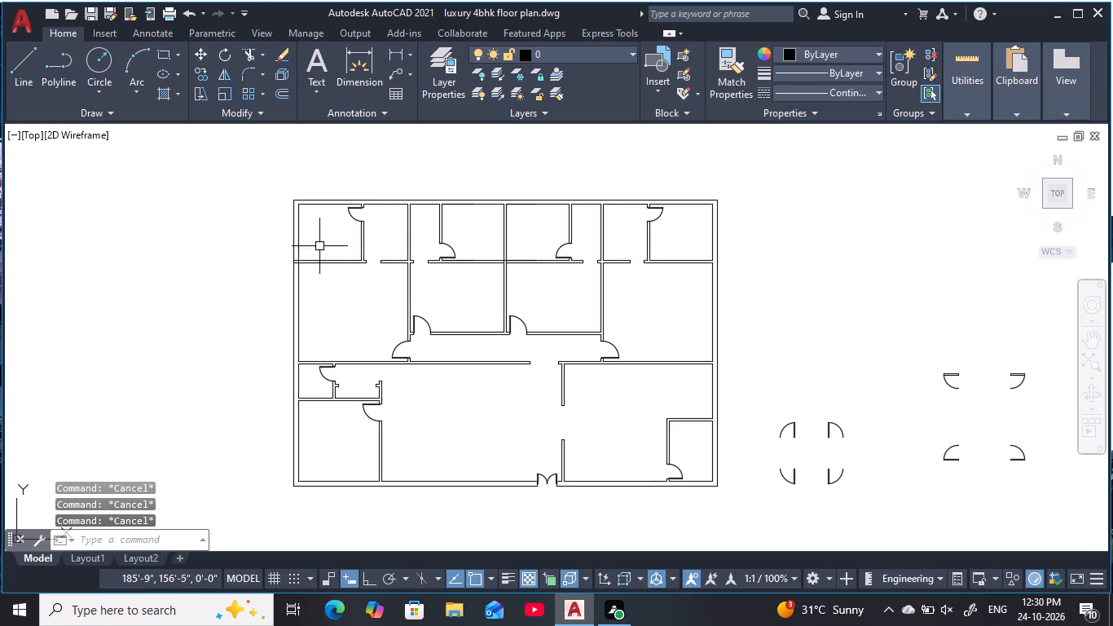
middle_click_drag(322, 246, 314, 229)
key("Escape")
key("Escape")
key("Escape")
Erase all eight spare door symbols beside the floor plan.
middle_click_drag(726, 391, 723, 389)
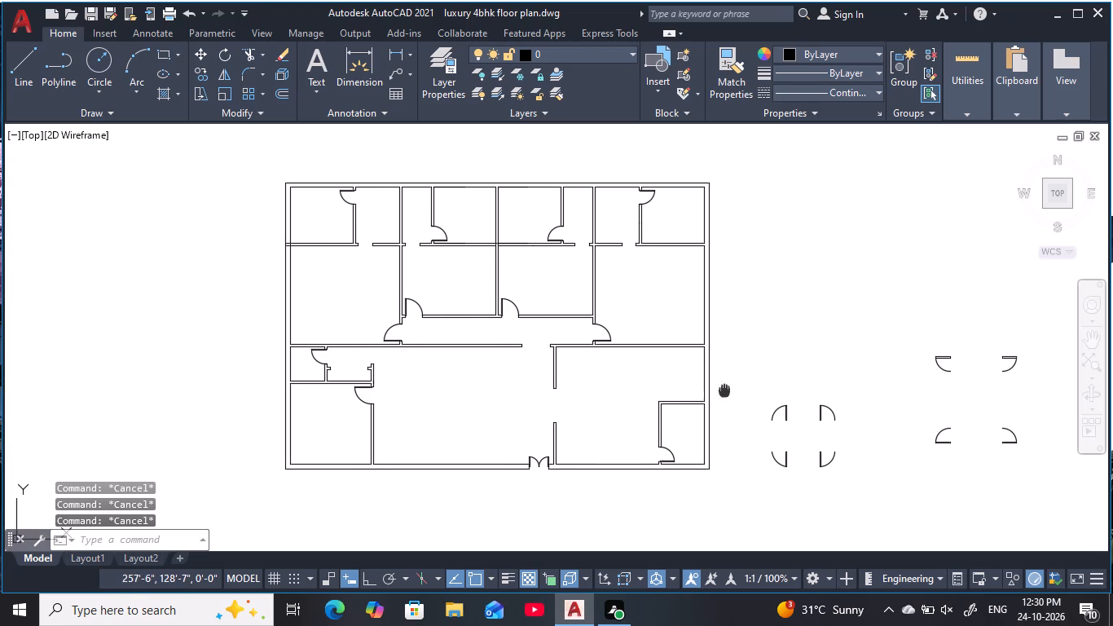
middle_click_drag(723, 389, 497, 341)
left_click(873, 464)
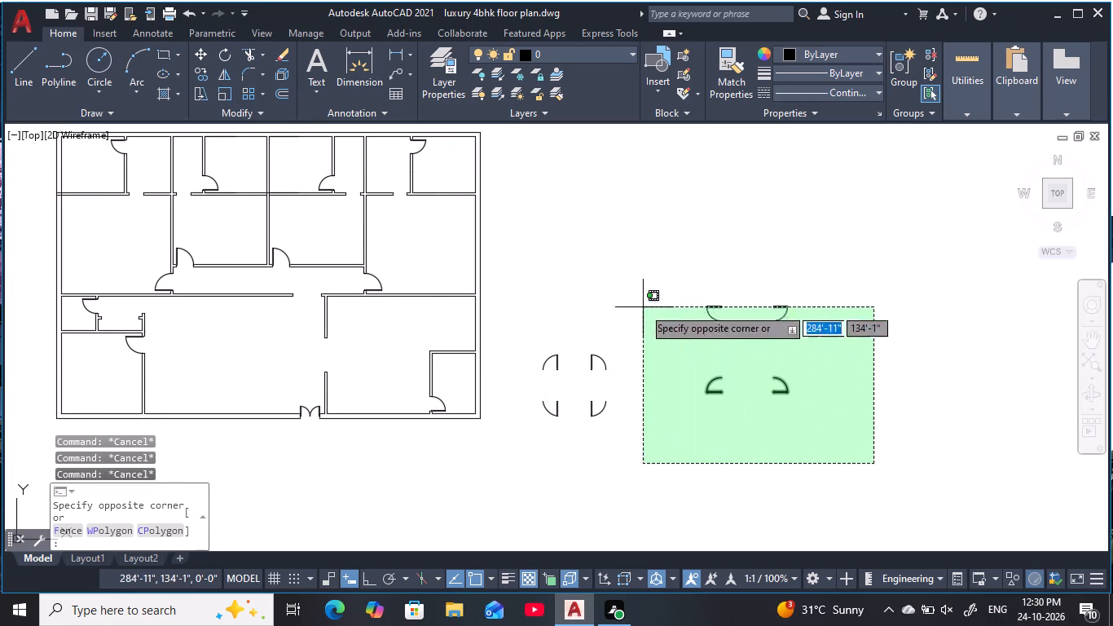
left_click(526, 276)
type("e")
key("space")
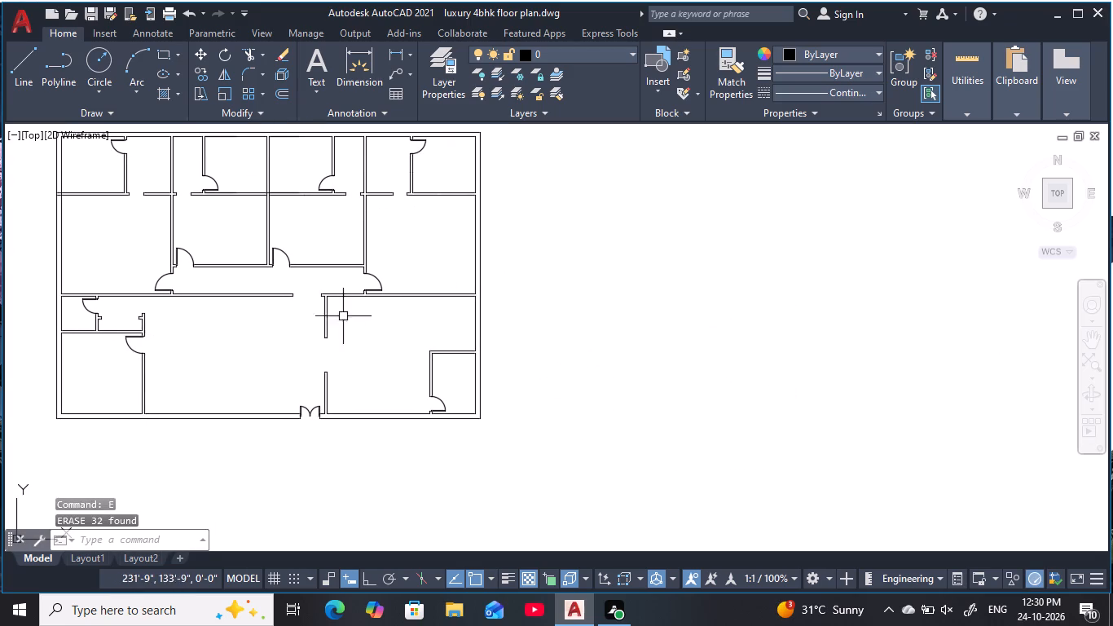
Review the door layout across the whole floor plan, including the small rooms at its lower-left corner.
scroll(337, 327, "down", 2)
middle_click_drag(343, 332, 499, 350)
scroll(434, 350, "up", 2)
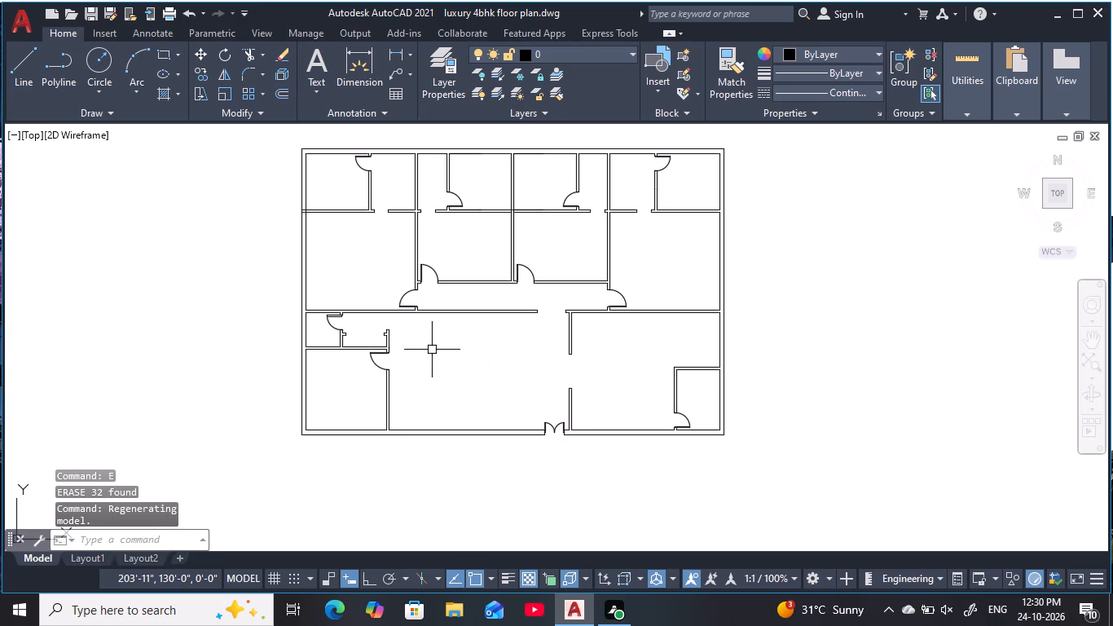
key("Escape")
key("Escape")
key("Escape")
key("Escape")
key("Escape")
key("Escape")
key("Escape")
middle_click_drag(411, 333, 448, 325)
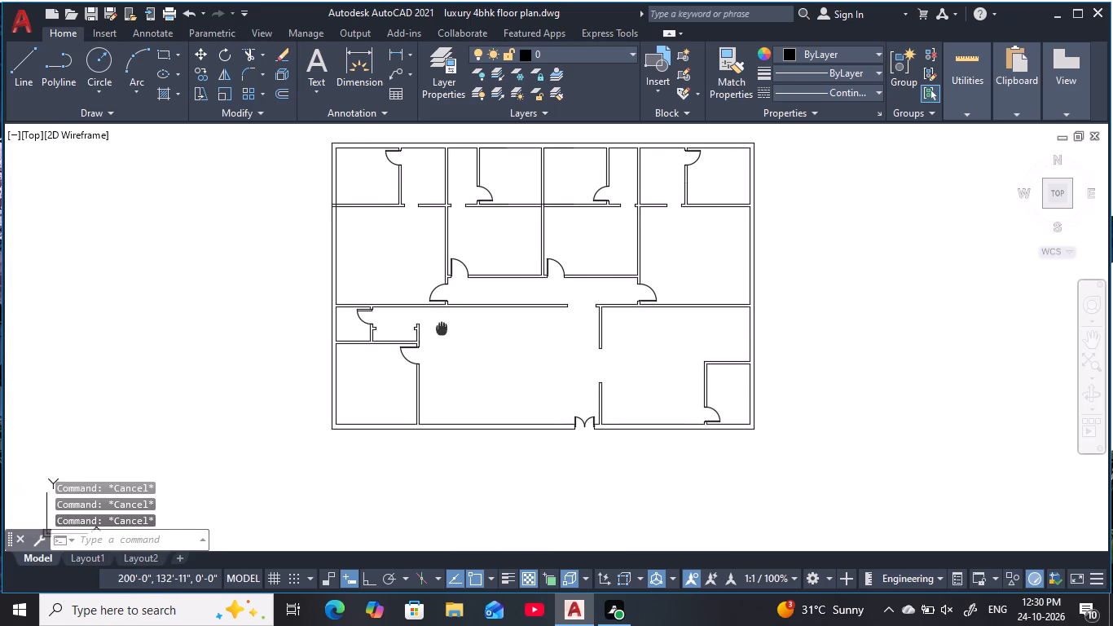
middle_click_drag(448, 325, 475, 323)
scroll(381, 324, "up", 1)
key("Escape")
key("Escape")
key("Escape")
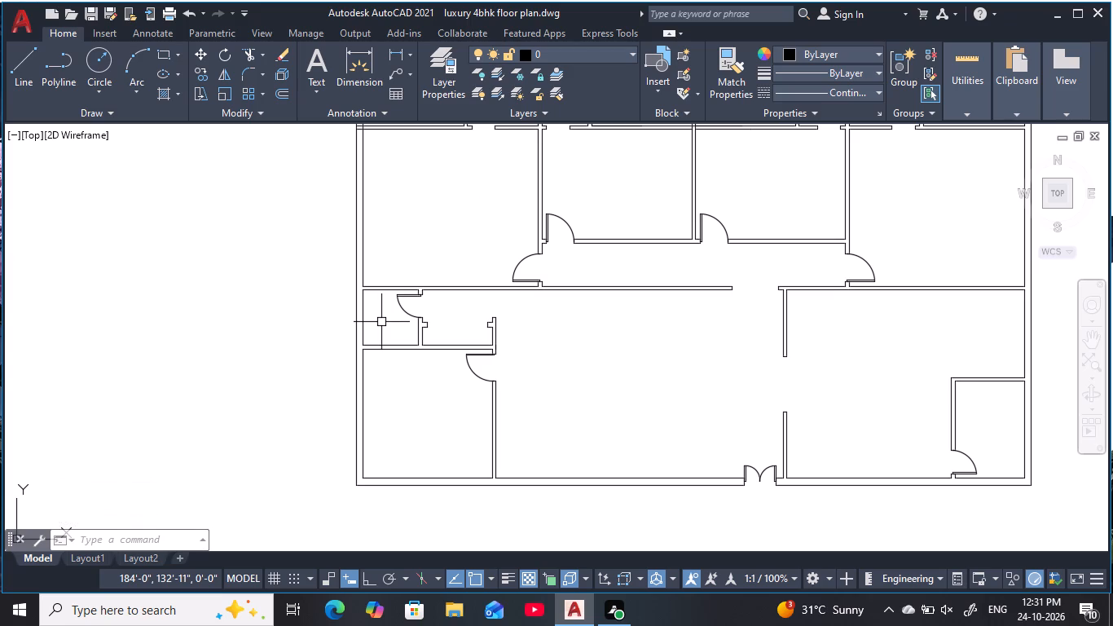
scroll(447, 320, "down", 2)
middle_click_drag(460, 333, 448, 365)
key("Escape")
key("Escape")
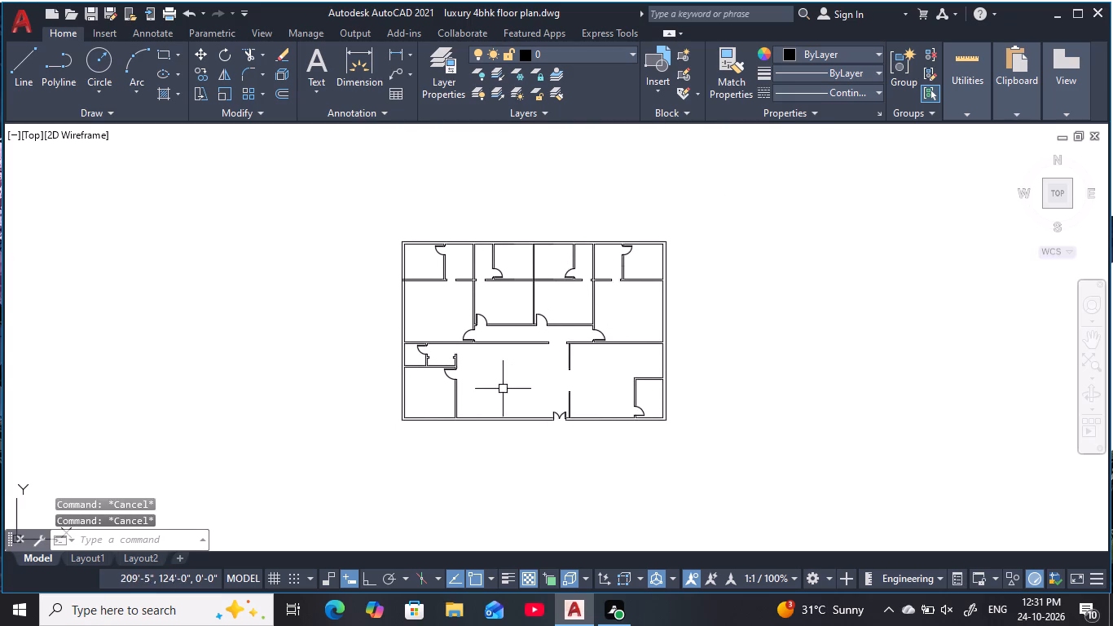
scroll(498, 388, "up", 1)
middle_click_drag(504, 390, 509, 410)
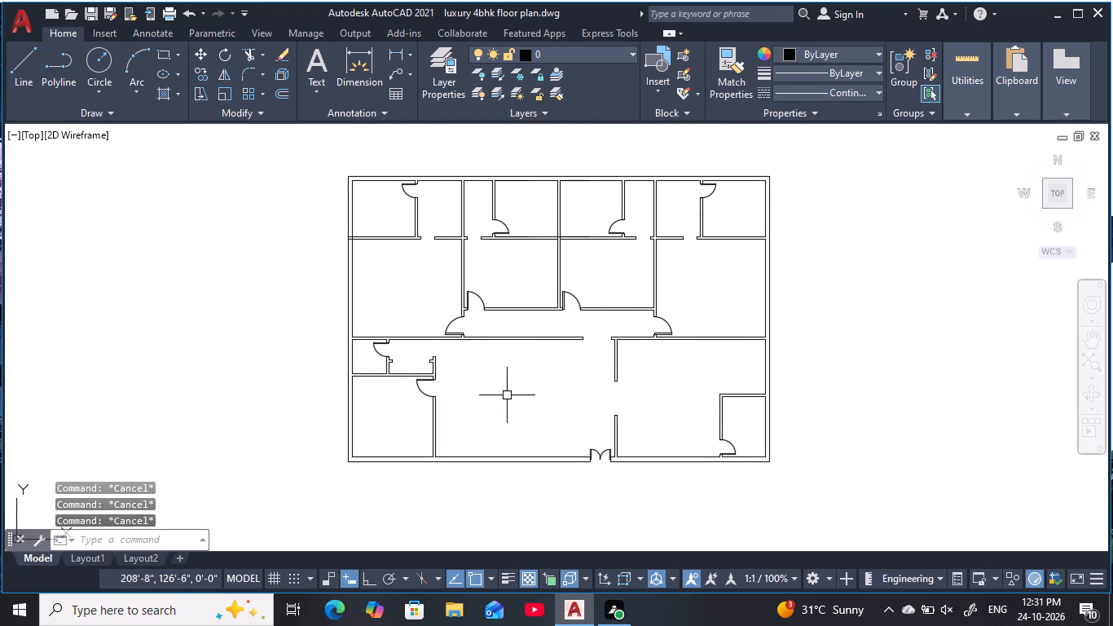
middle_click_drag(514, 402, 519, 425)
key("Escape")
key("Escape")
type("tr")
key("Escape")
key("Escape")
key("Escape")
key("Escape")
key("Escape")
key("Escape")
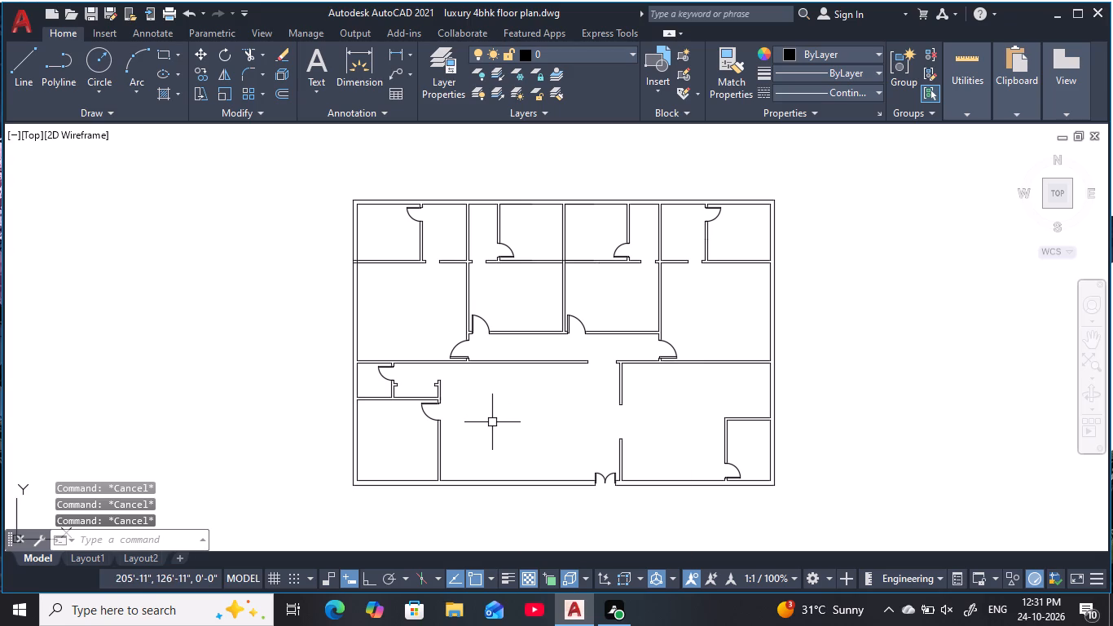
Open the Blocks content of the Home - Space Planner.dwg sample, under en-us, in DesignCenter.
key("ctrl+2")
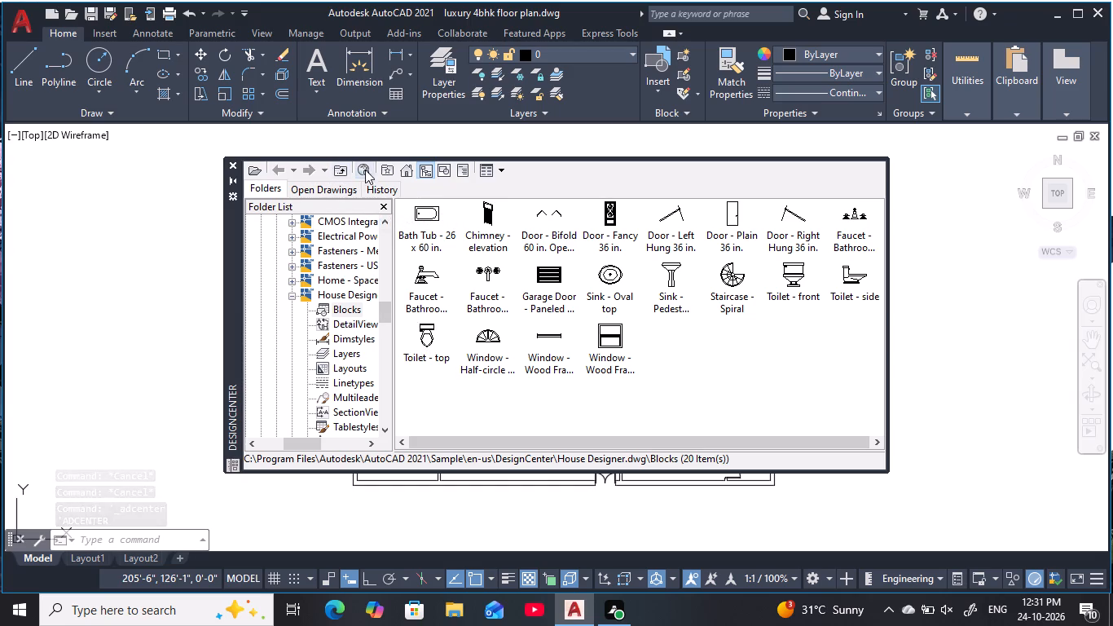
left_click(411, 170)
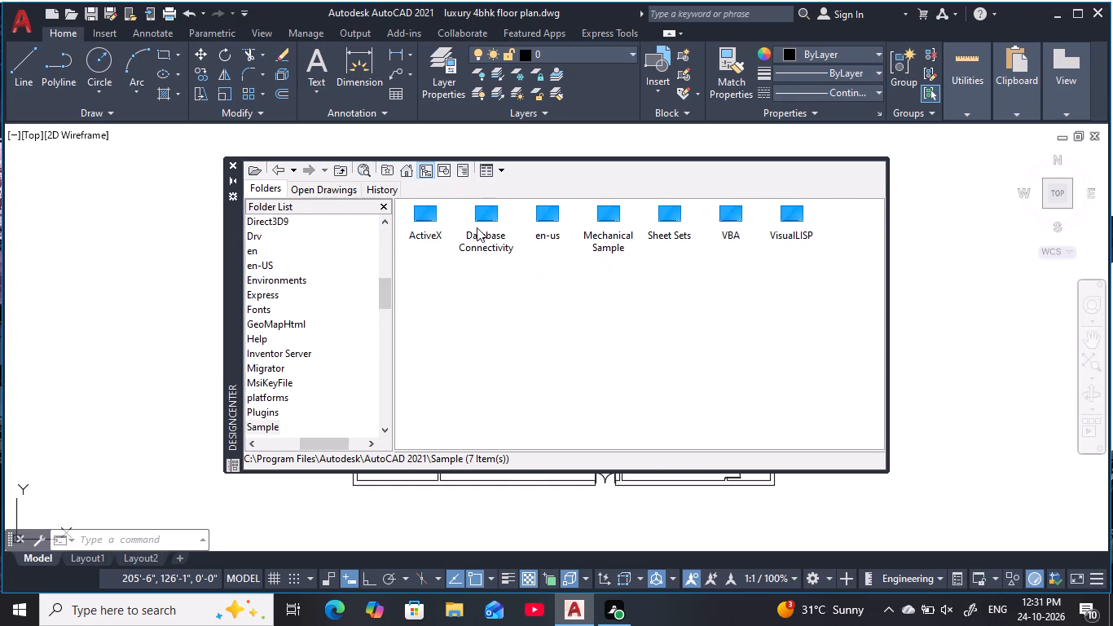
double_click(548, 221)
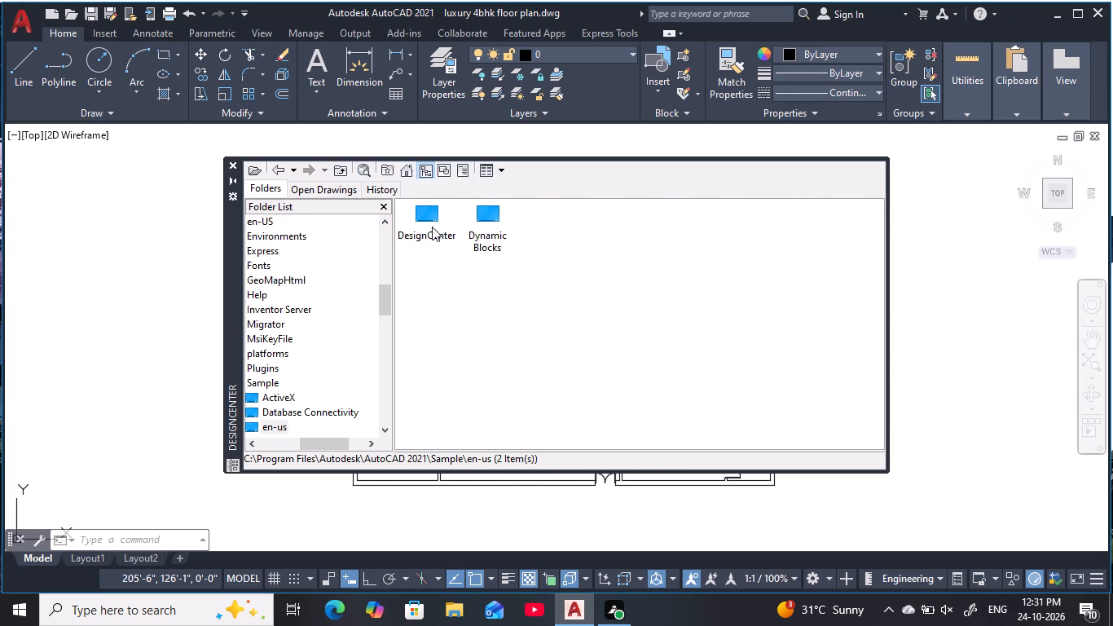
double_click(432, 227)
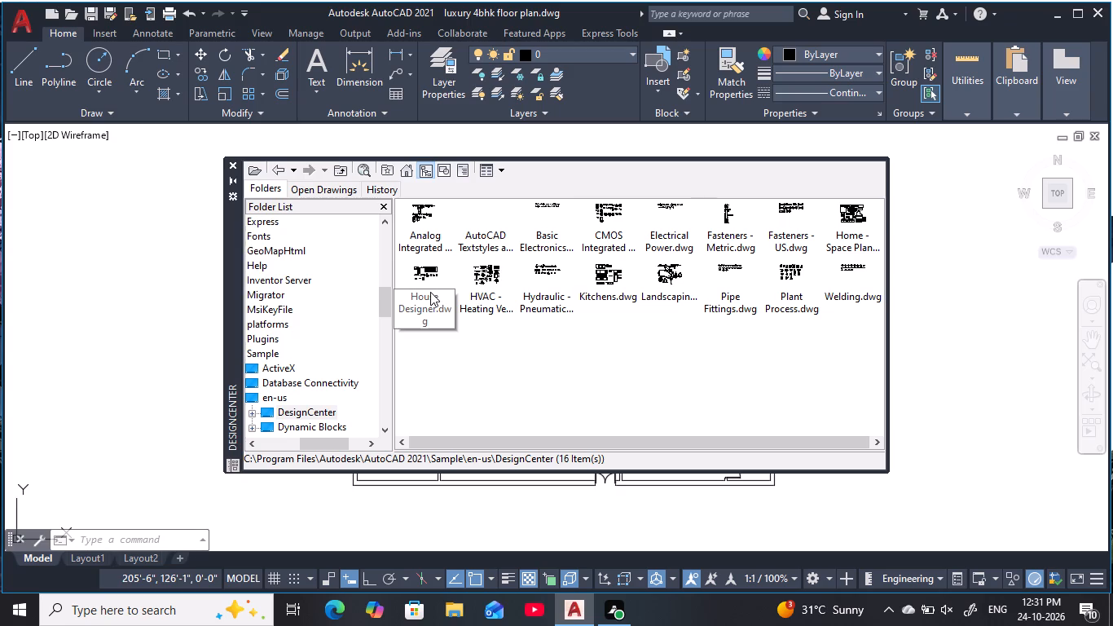
double_click(845, 219)
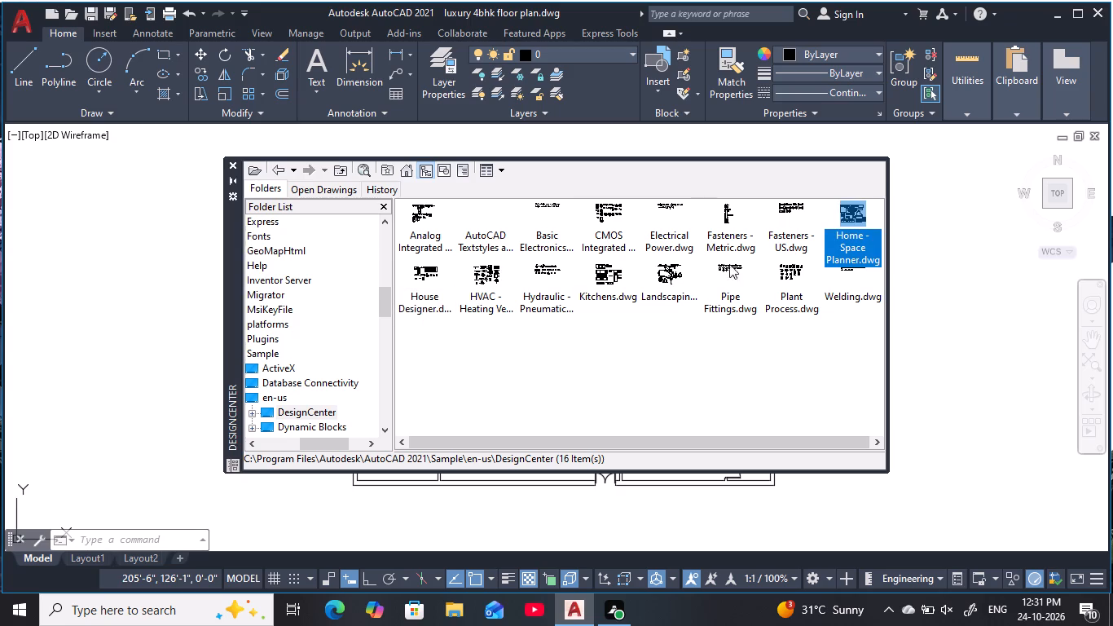
double_click(864, 215)
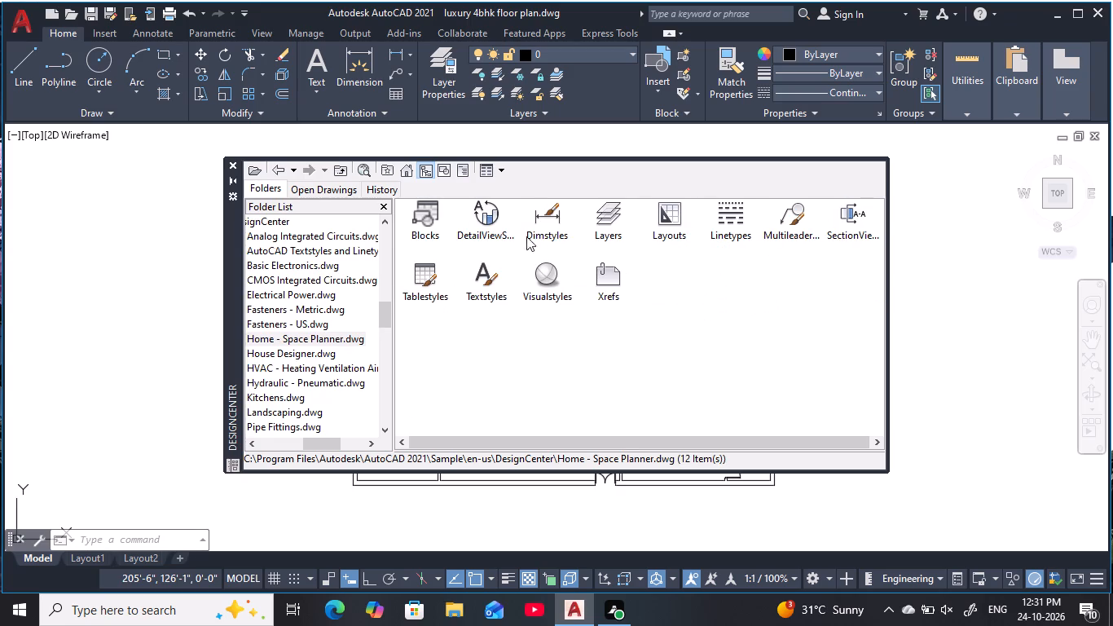
double_click(438, 221)
Insert the queen bed, 36 x 72 in. dining set, rectangular table and two roundback sofa blocks west of the floor plan.
left_click_drag(425, 219, 207, 225)
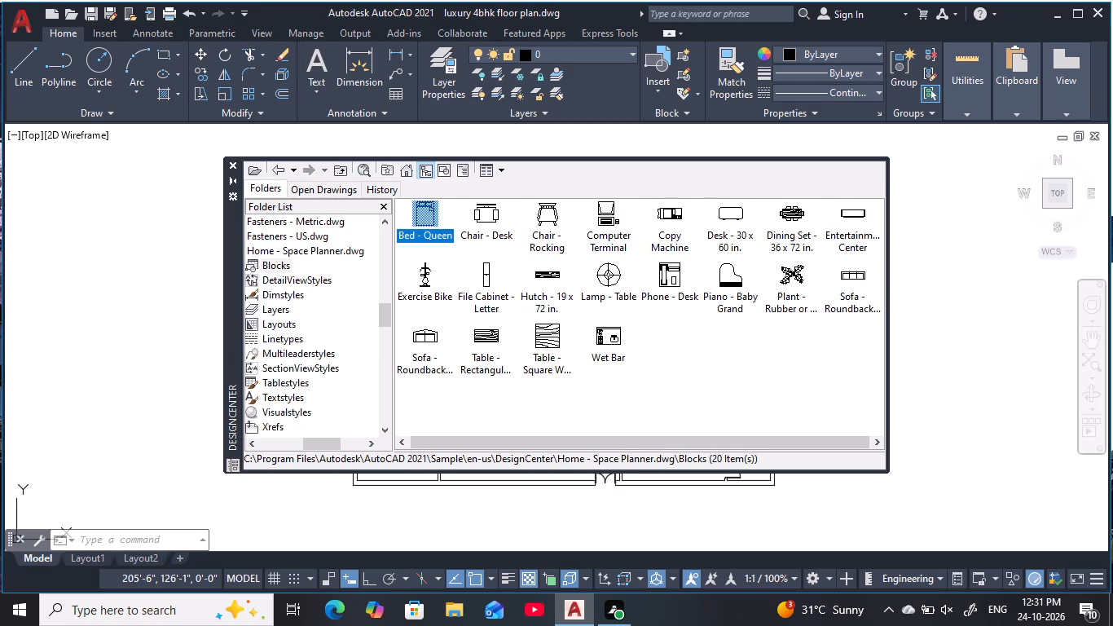
left_click_drag(207, 225, 94, 228)
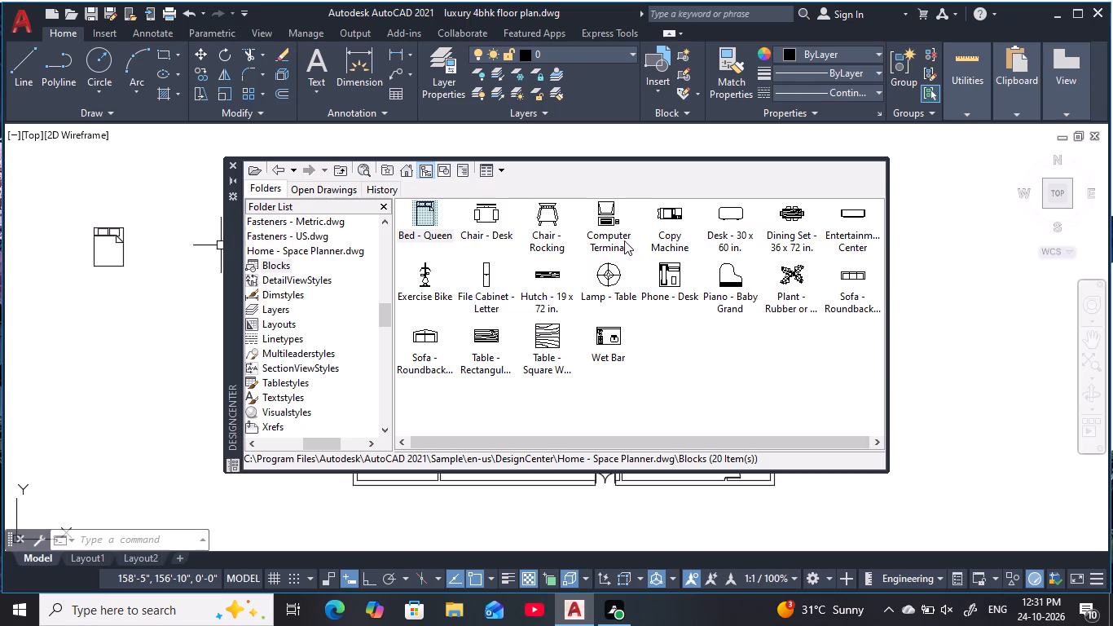
left_click_drag(785, 213, 135, 335)
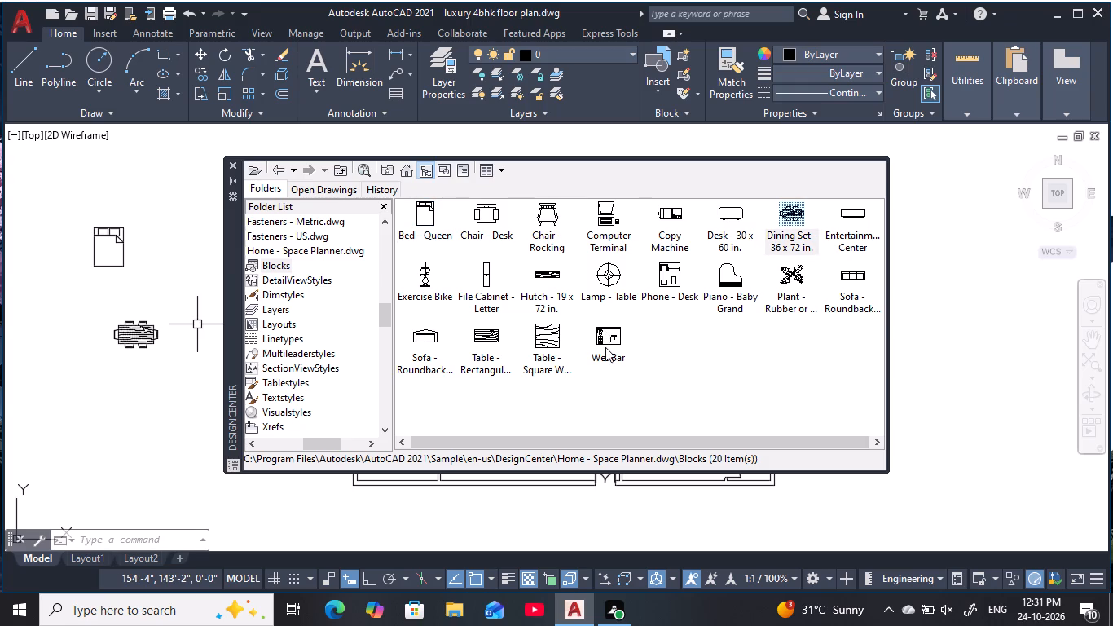
left_click_drag(477, 342, 143, 405)
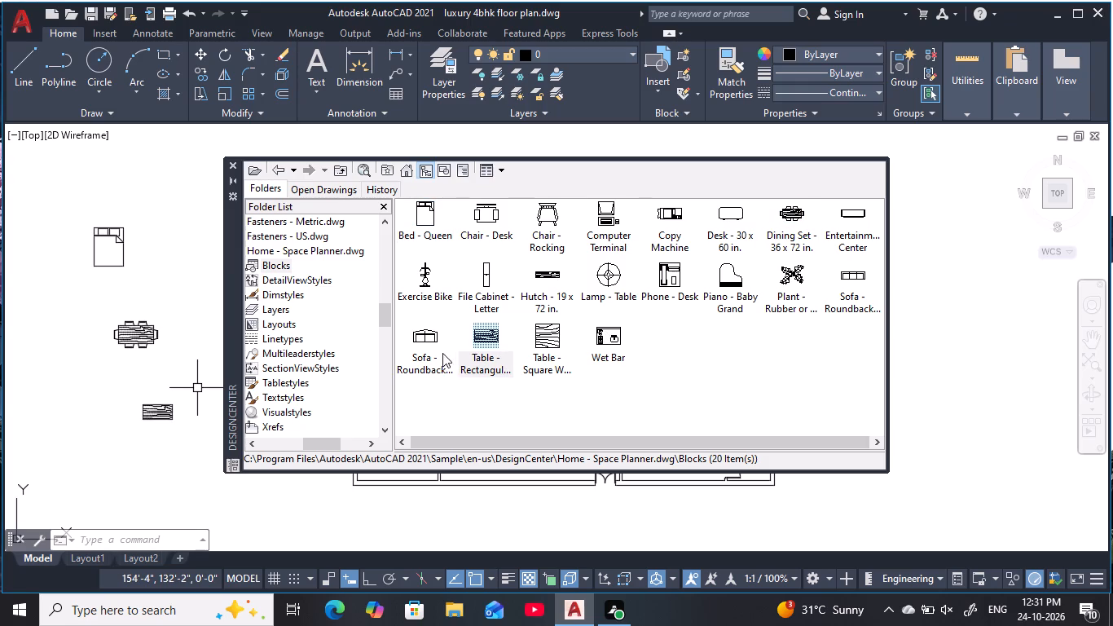
left_click_drag(437, 339, 156, 375)
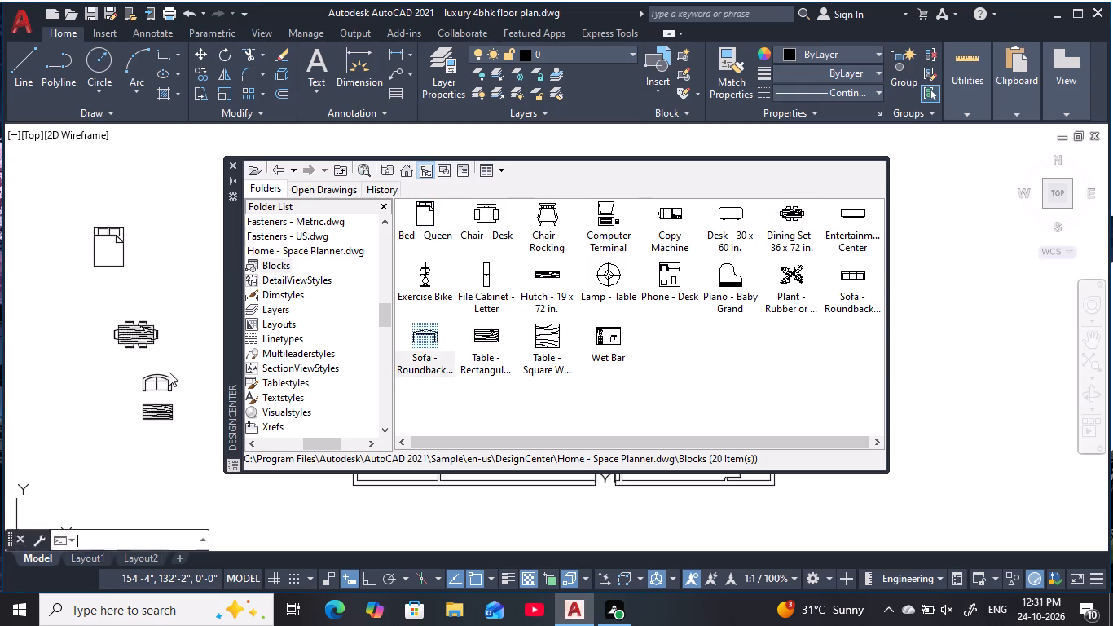
left_click_drag(851, 278, 391, 423)
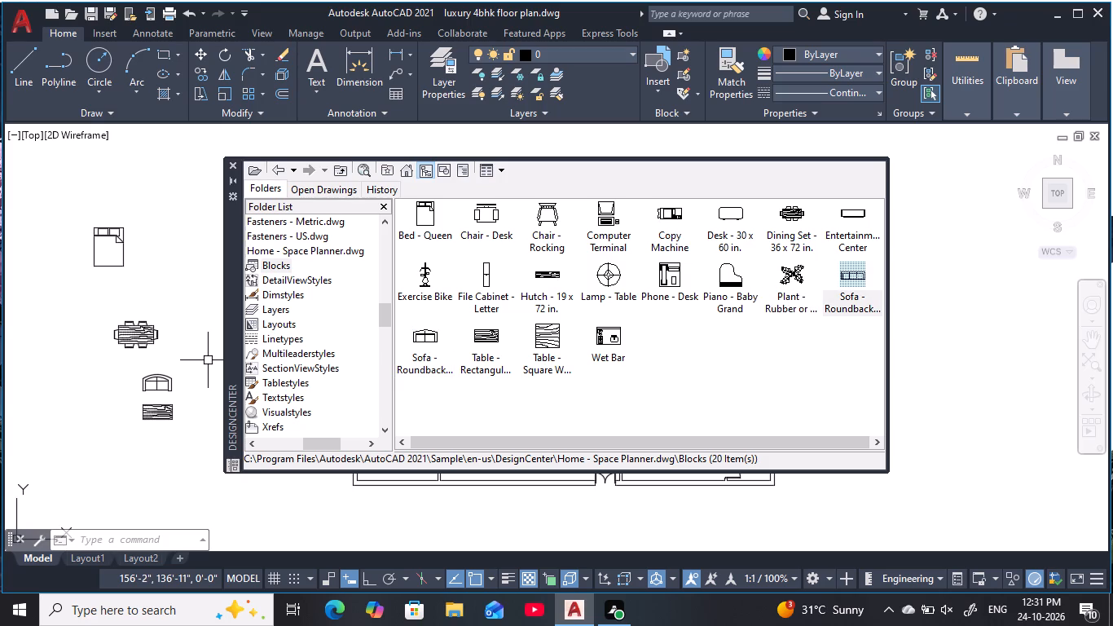
left_click_drag(391, 423, 153, 447)
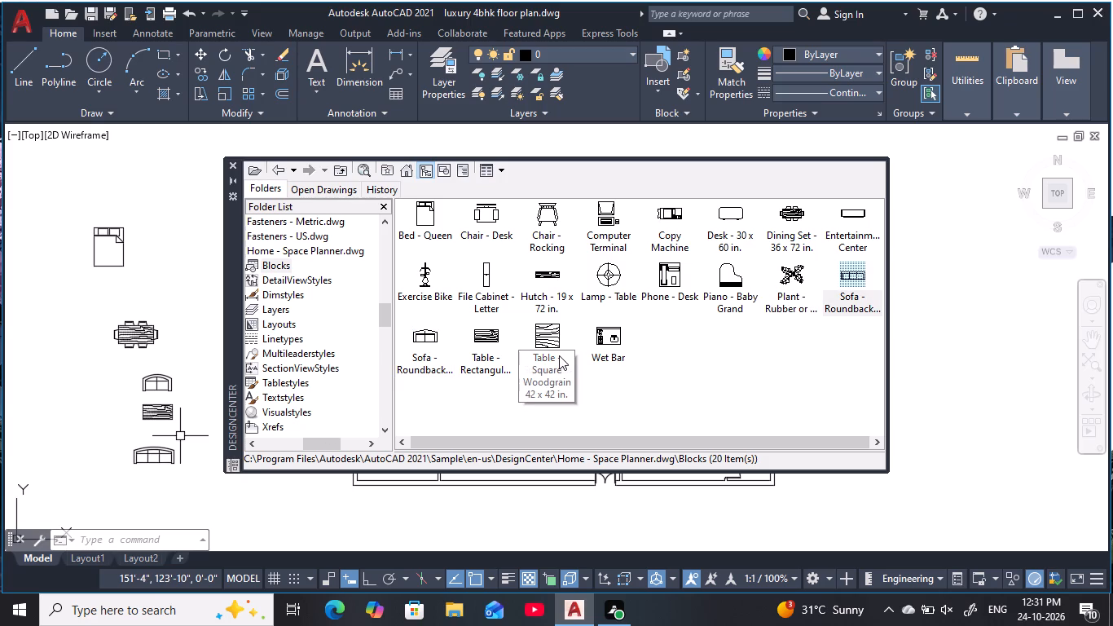
Insert the table lamp, desk chair and entertainment center blocks beside the other furniture west of the plan.
left_click_drag(611, 285, 237, 380)
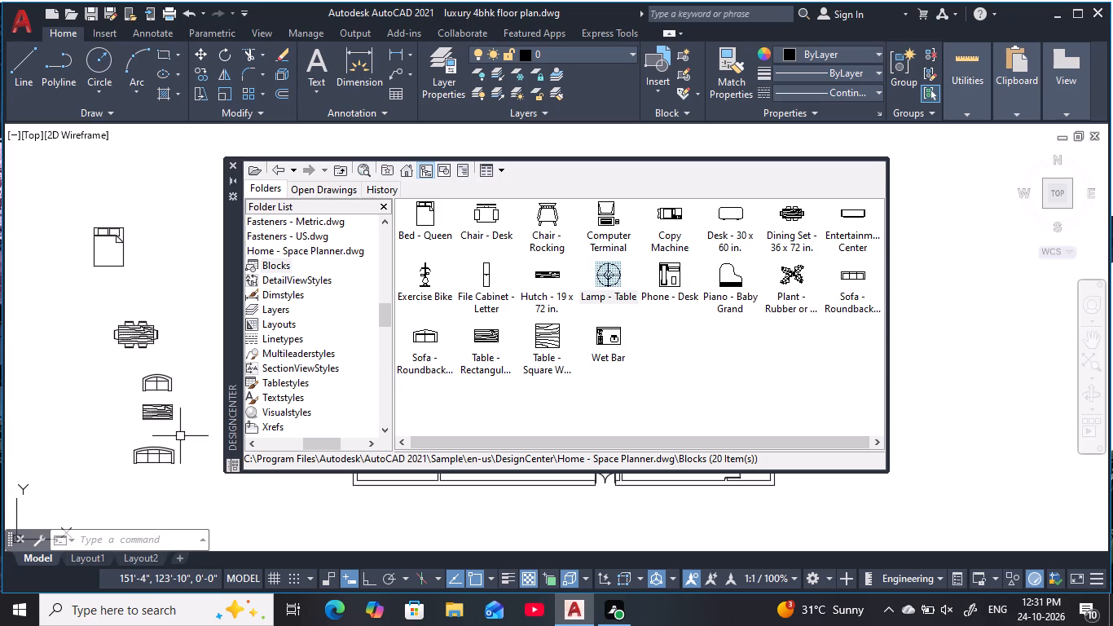
left_click_drag(237, 380, 93, 385)
left_click_drag(498, 220, 109, 426)
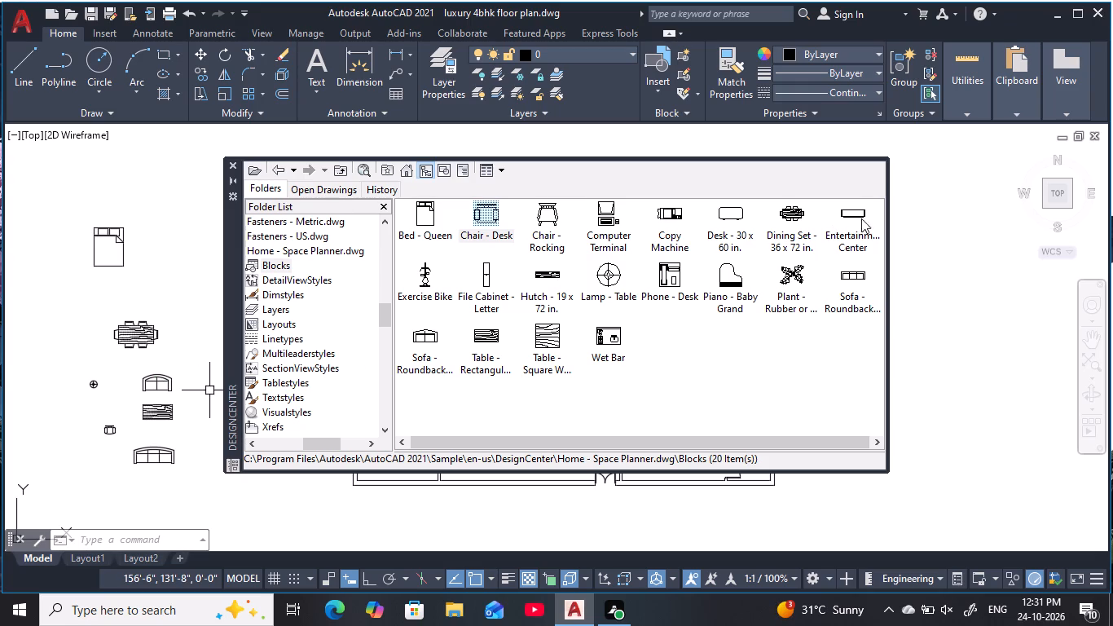
left_click_drag(859, 214, 158, 465)
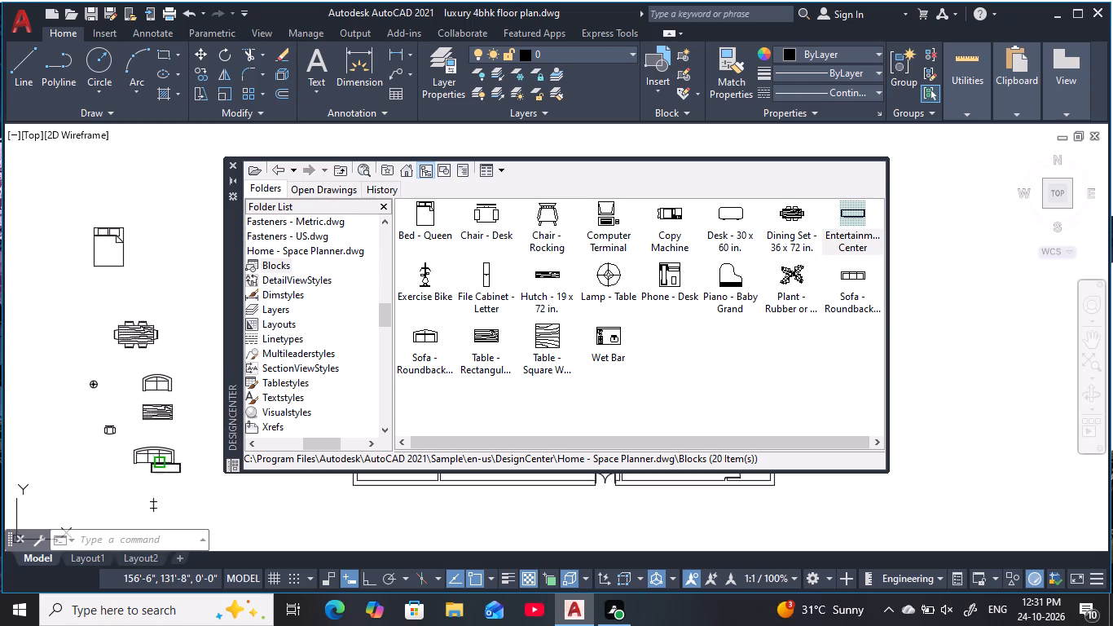
left_click_drag(158, 465, 134, 487)
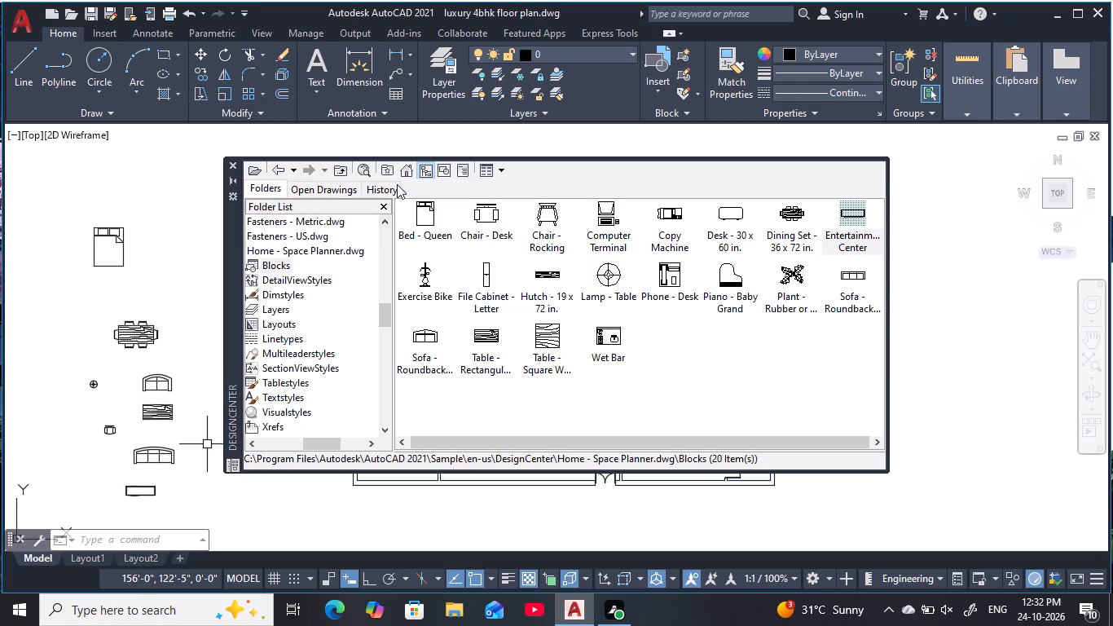
Look into Kitchens.dwg in DesignCenter and go back to the DesignCenter sample folder.
left_click(277, 170)
left_click(278, 170)
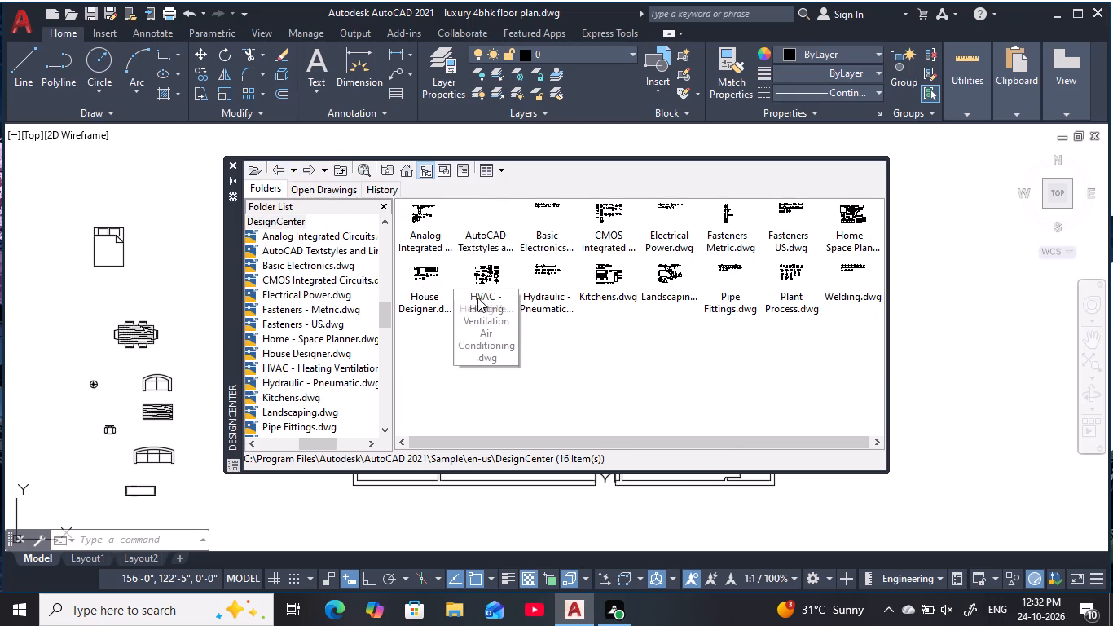
double_click(617, 292)
double_click(614, 279)
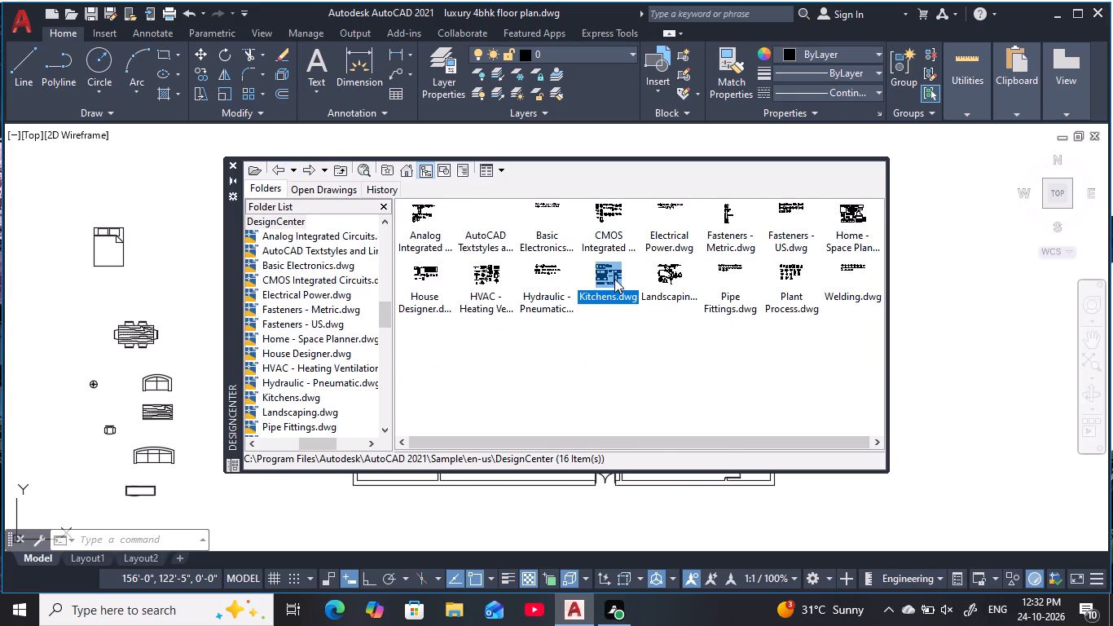
left_click(276, 169)
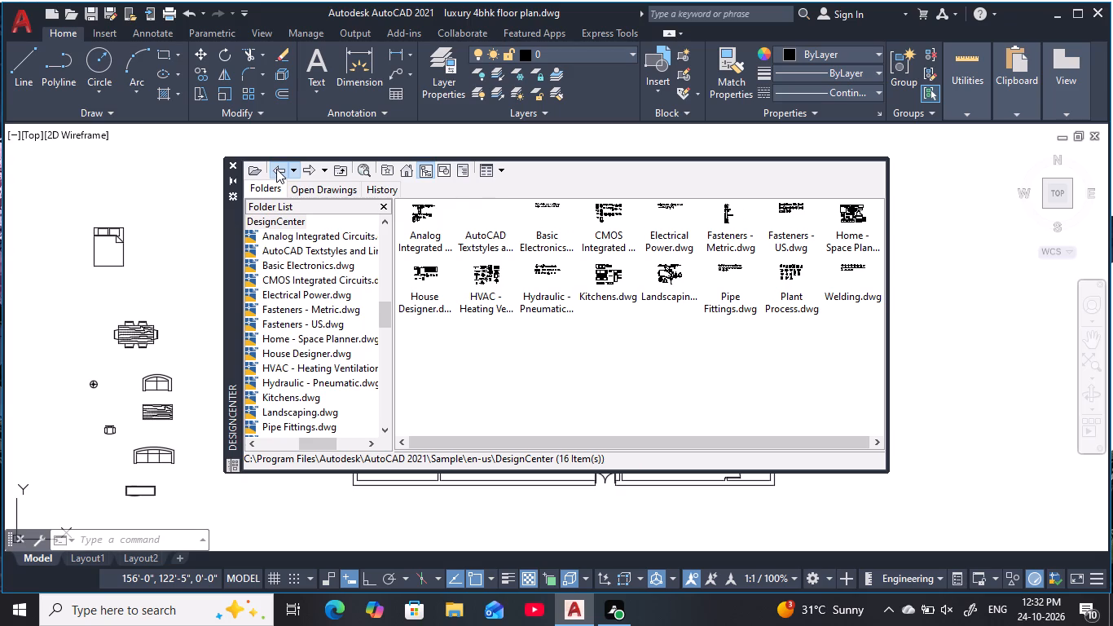
left_click(276, 169)
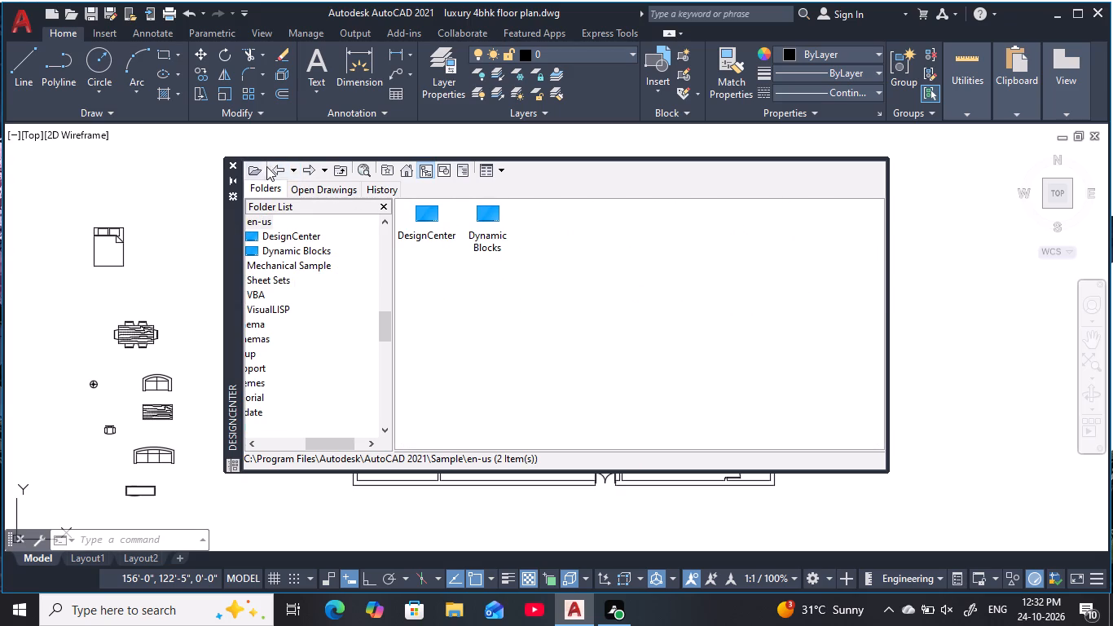
left_click(280, 169)
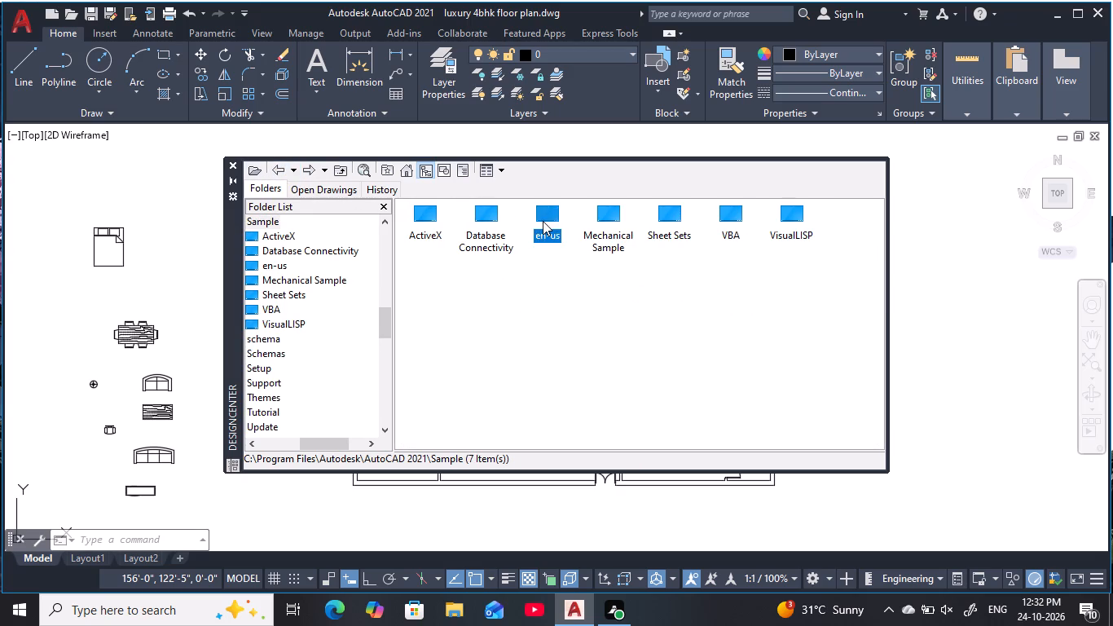
double_click(541, 221)
double_click(428, 226)
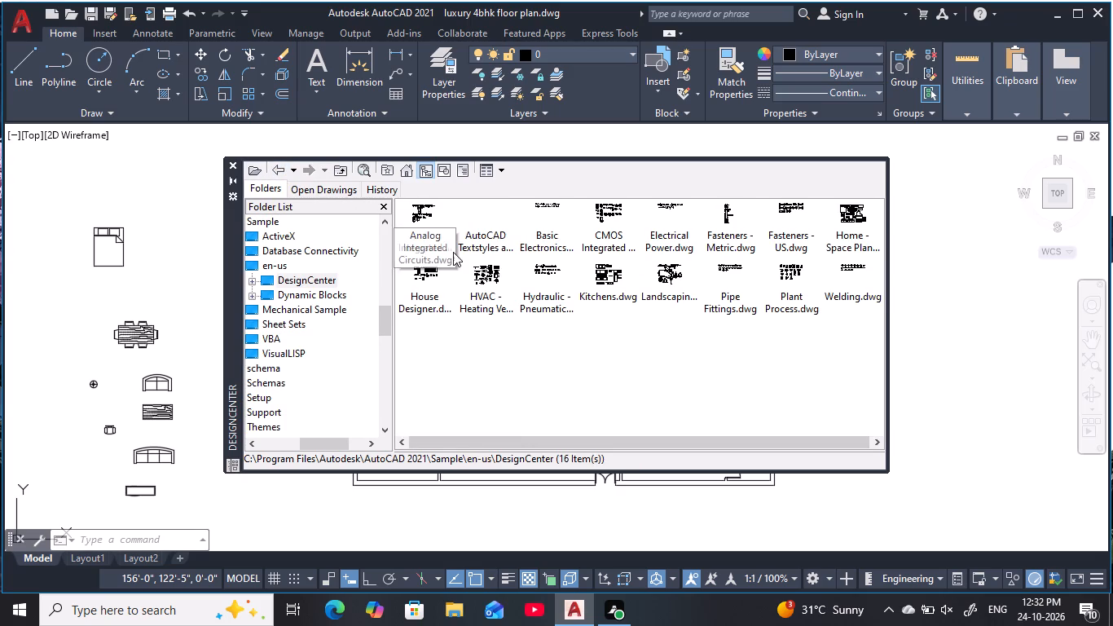
Insert the Toilet - top and Sink - Oval top blocks from House Designer.dwg east of the floor plan and close DesignCenter.
double_click(438, 288)
double_click(429, 236)
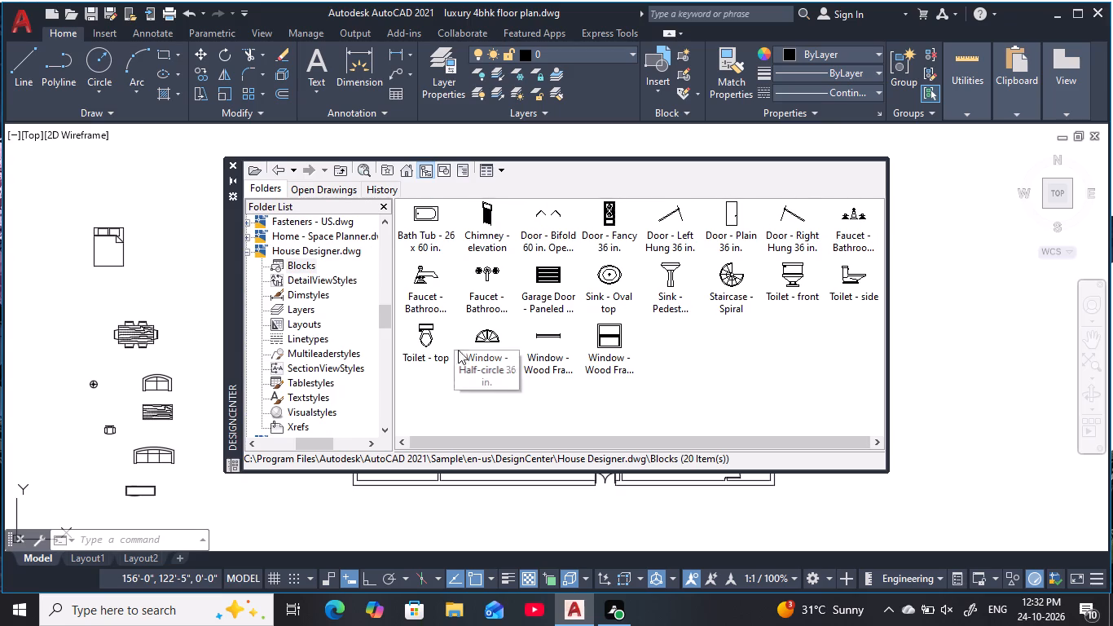
left_click_drag(429, 330, 956, 376)
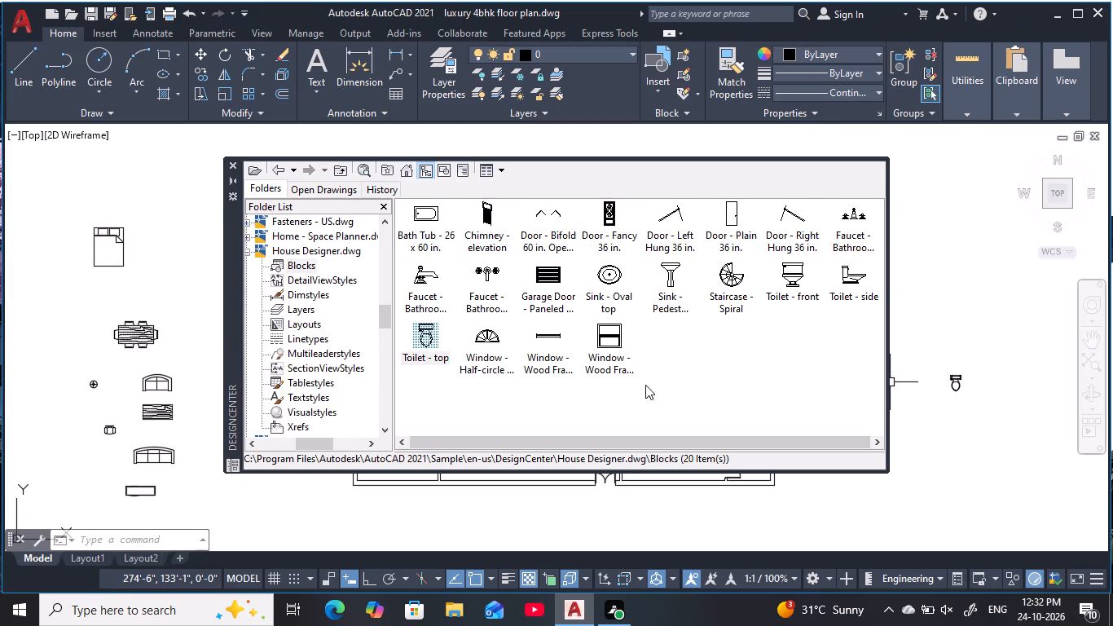
left_click_drag(614, 276, 955, 319)
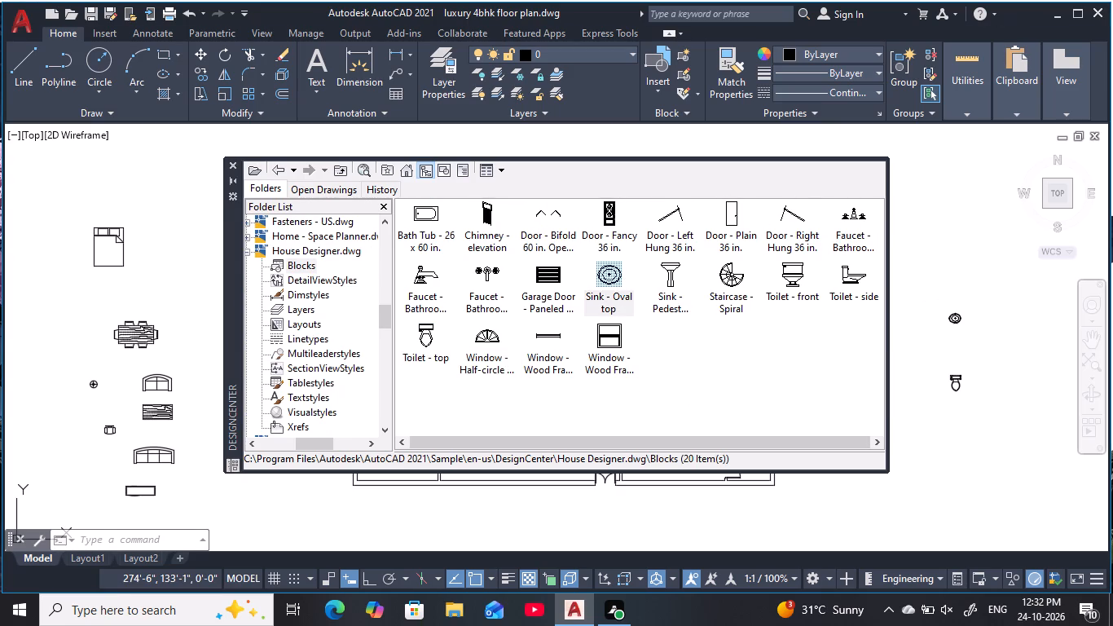
left_click_drag(955, 319, 957, 328)
key("Escape")
key("Escape")
key("Escape")
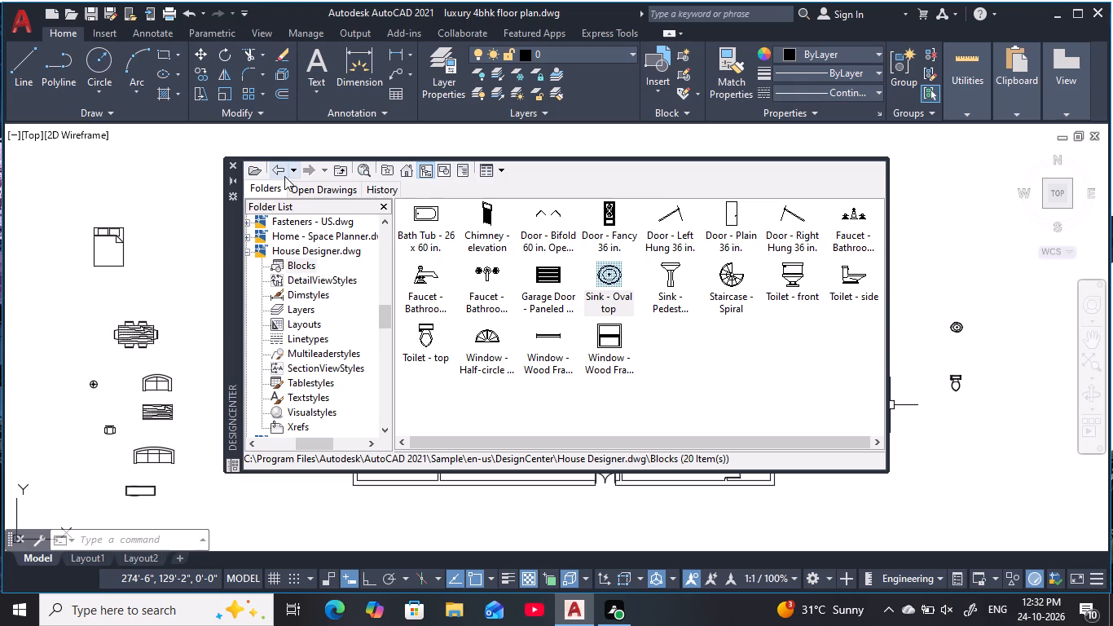
left_click(233, 167)
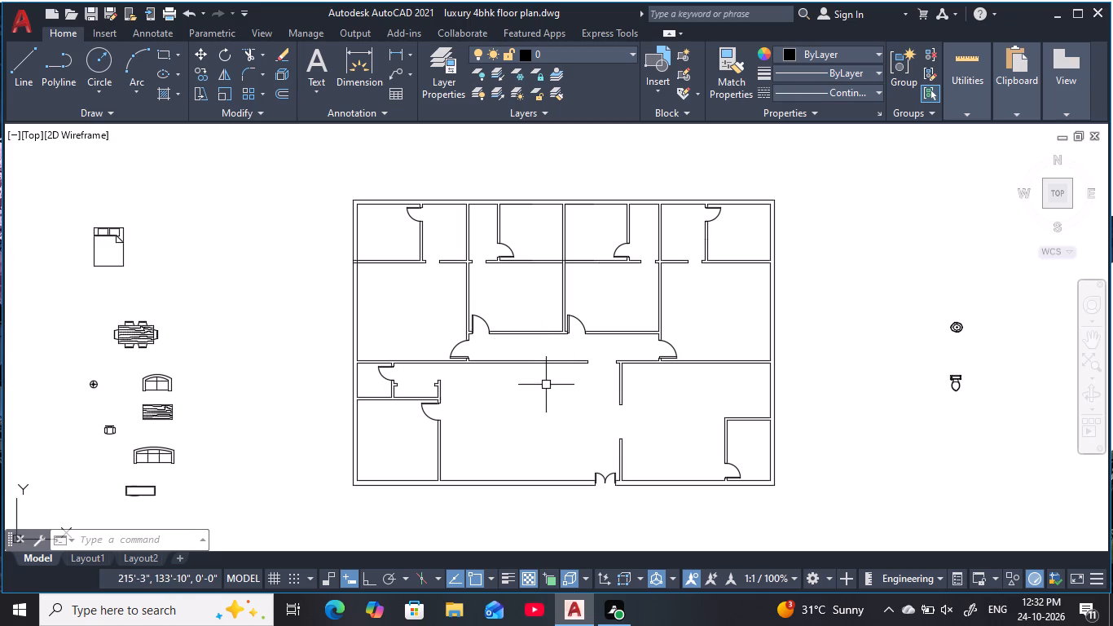
Copy the queen bed into the empty space between the original bed and the floor plan.
middle_click_drag(242, 304, 450, 373)
left_click(387, 361)
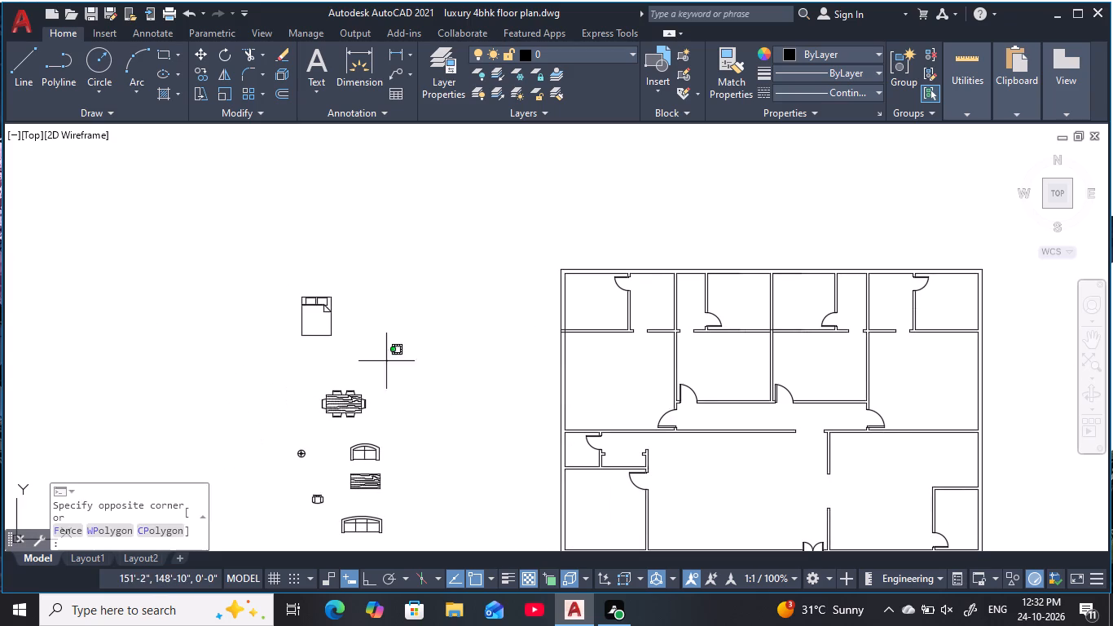
left_click(272, 269)
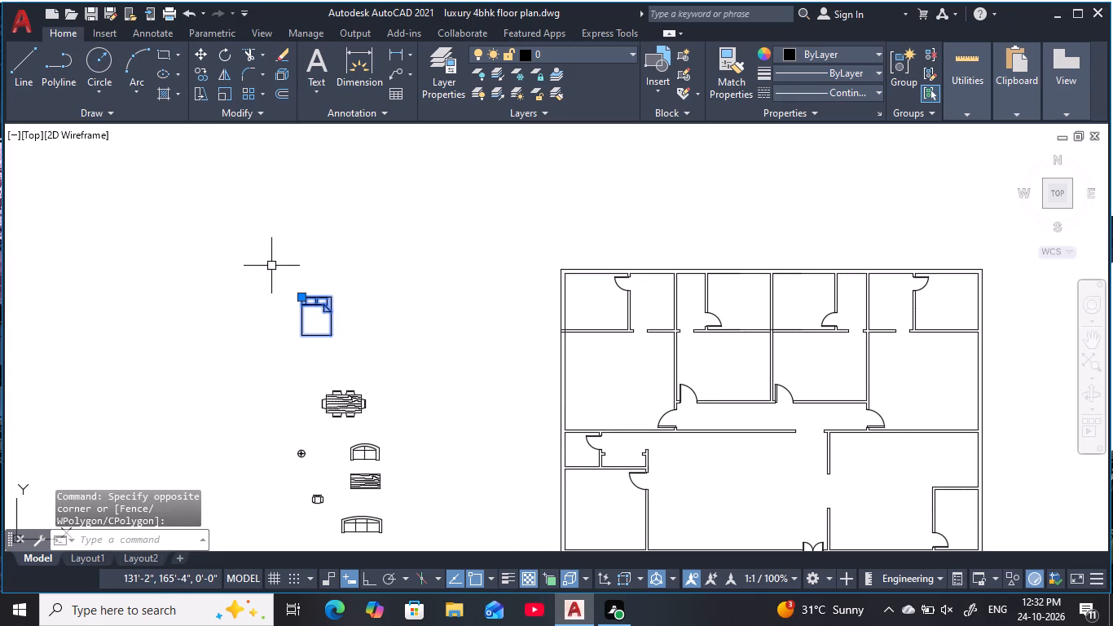
key("c")
key("o")
key("space")
left_click(315, 307)
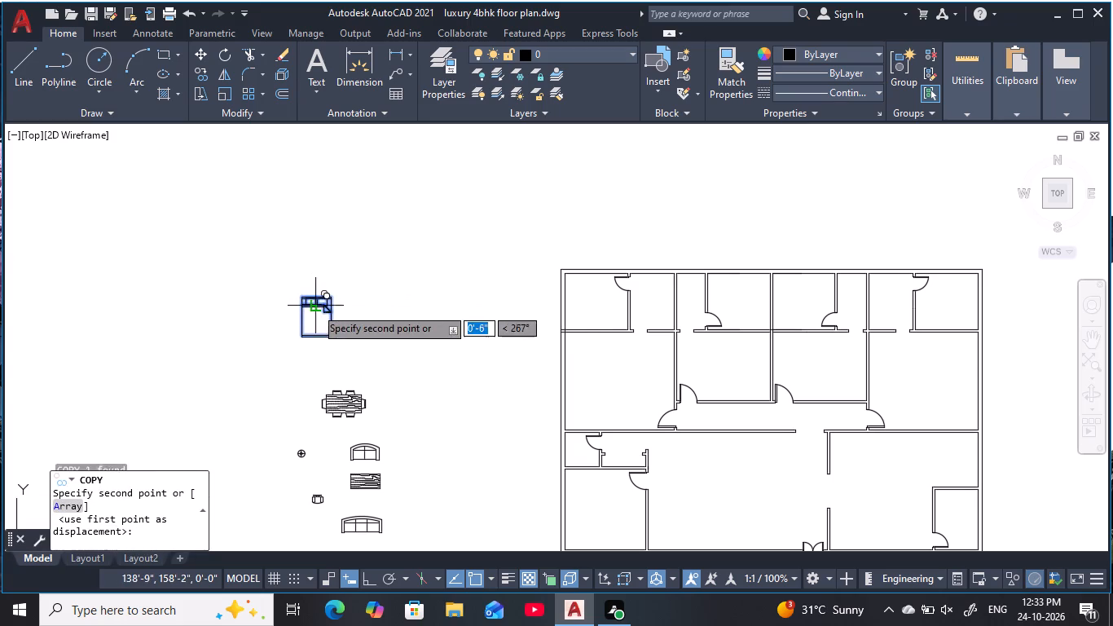
left_click(471, 307)
key("Escape")
key("Escape")
key("Escape")
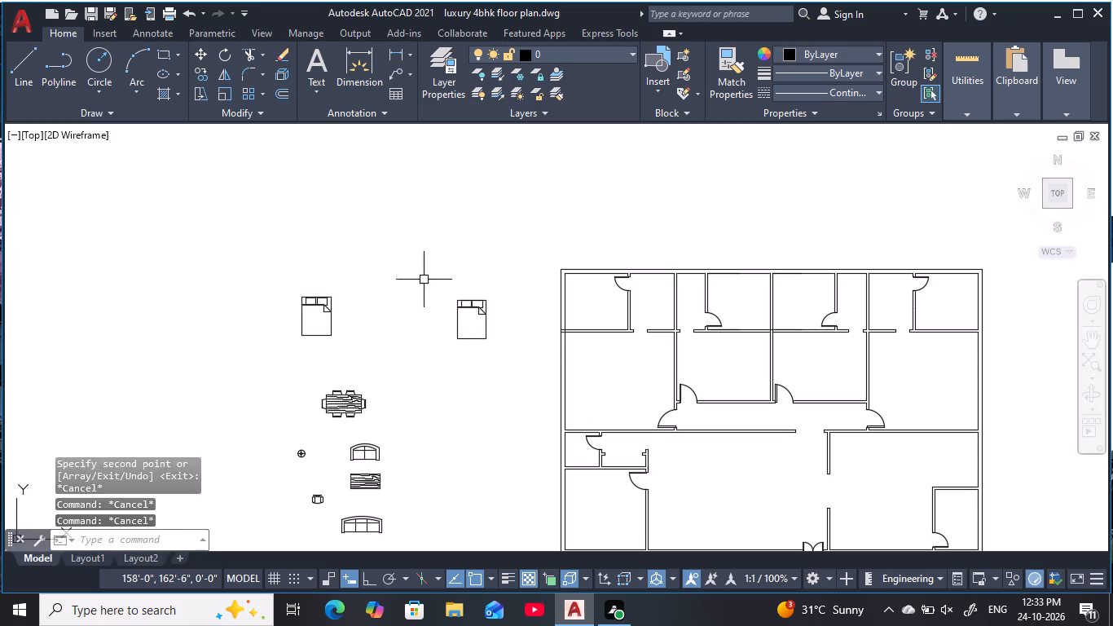
Rotate the copied bed 90° clockwise about a point on its right edge, with Ortho on.
left_click_drag(419, 276, 416, 293)
left_click(513, 379)
key("r")
type("o")
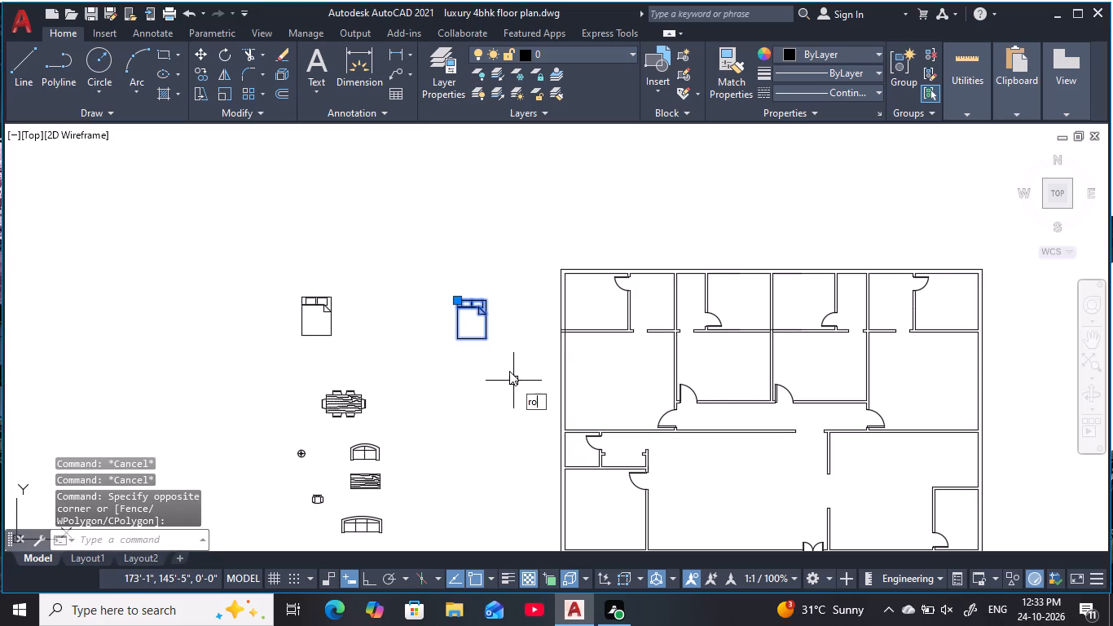
key("space")
left_click(492, 311)
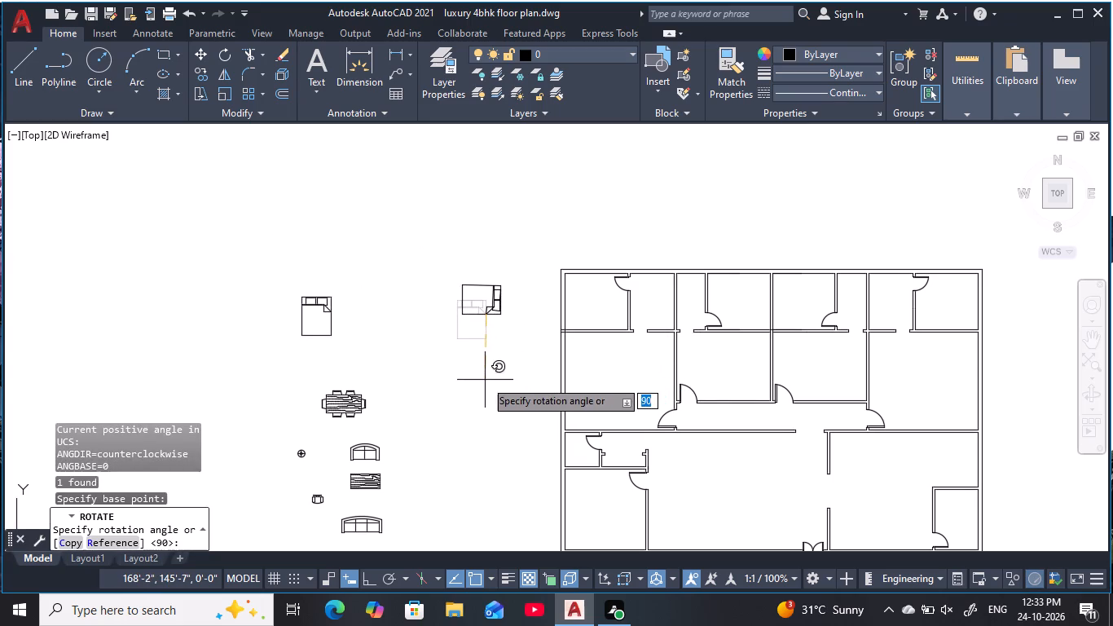
key("F8")
left_click(485, 380)
key("Escape")
key("Escape")
Rotate the original queen bed 90° counterclockwise about a point on its west edge, with Ortho on, so its headboard faces west.
left_click(355, 356)
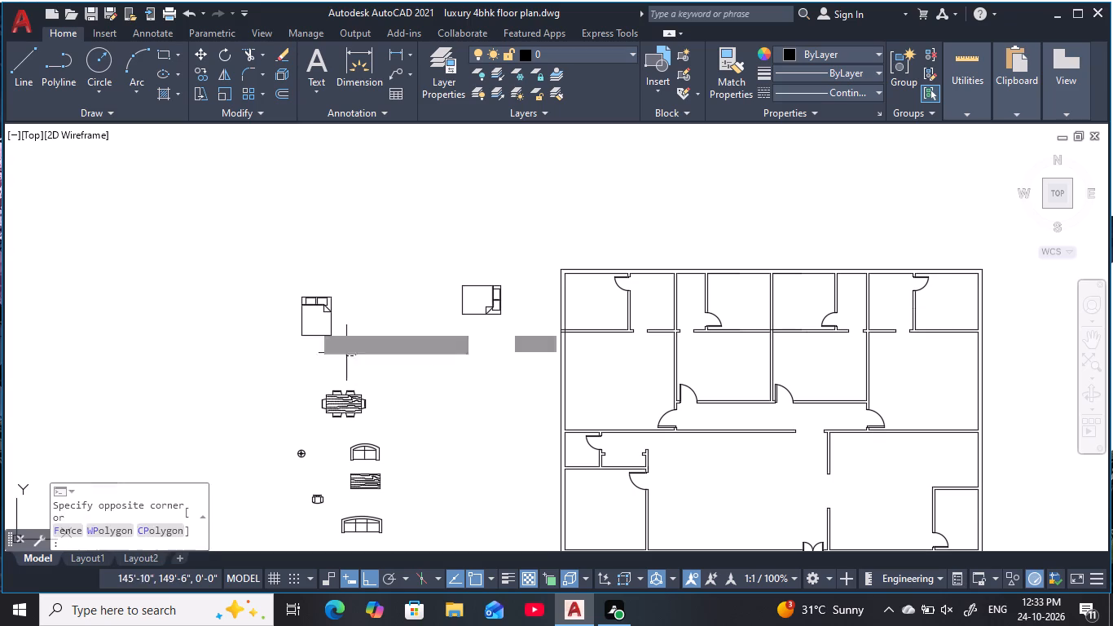
left_click(244, 259)
key("space")
left_click(302, 305)
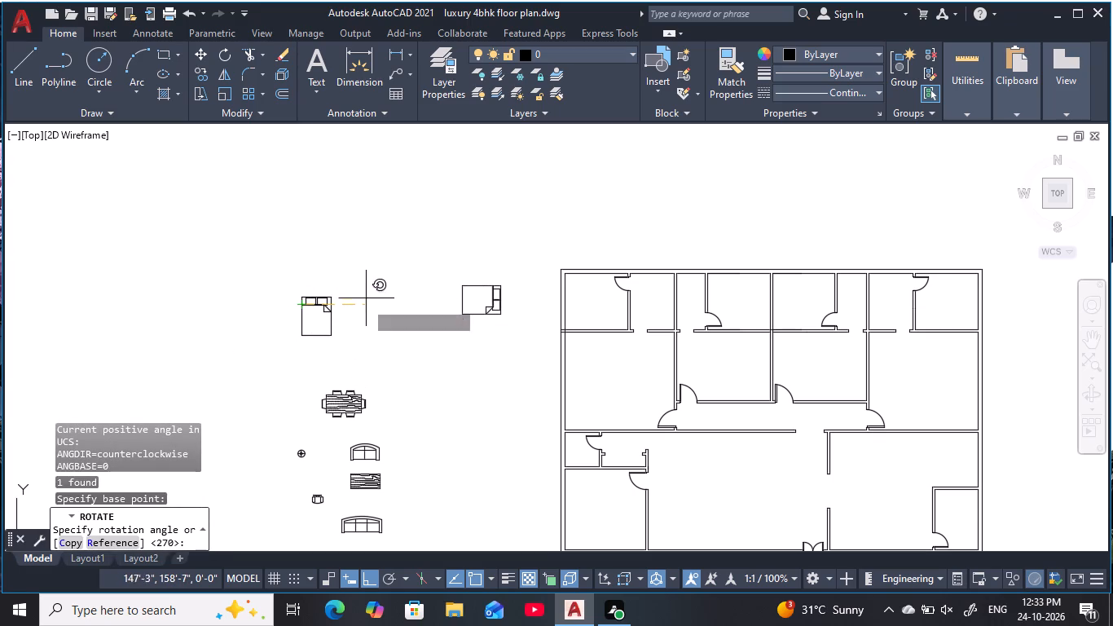
left_click(347, 217)
key("Escape")
key("Escape")
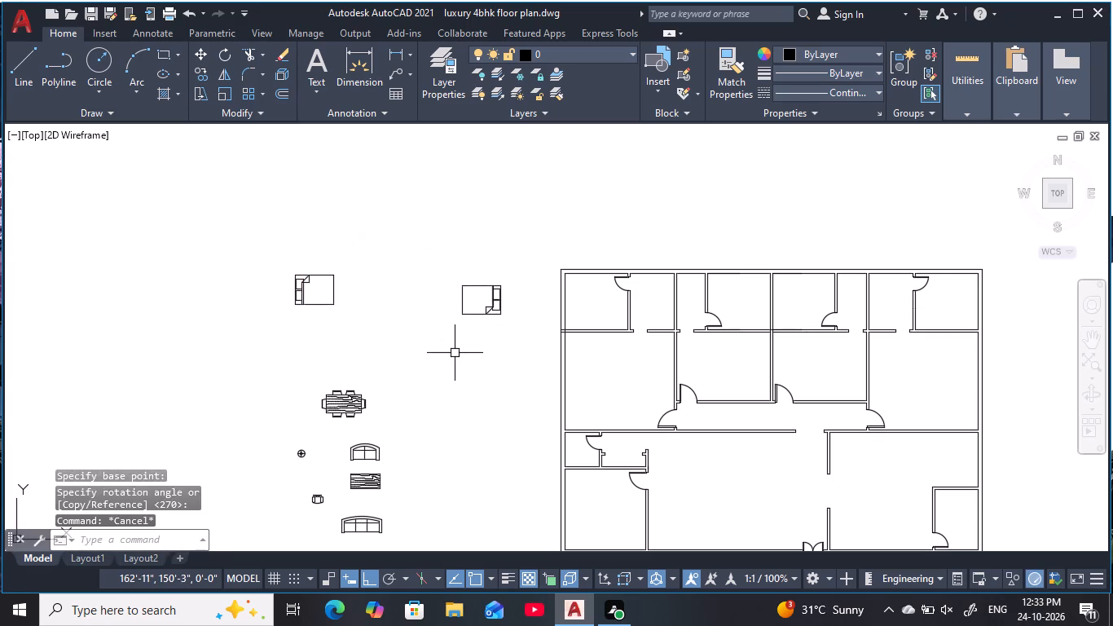
key("Escape")
key("Escape")
key("Escape")
key("Escape")
key("Escape")
key("Escape")
key("Escape")
key("Escape")
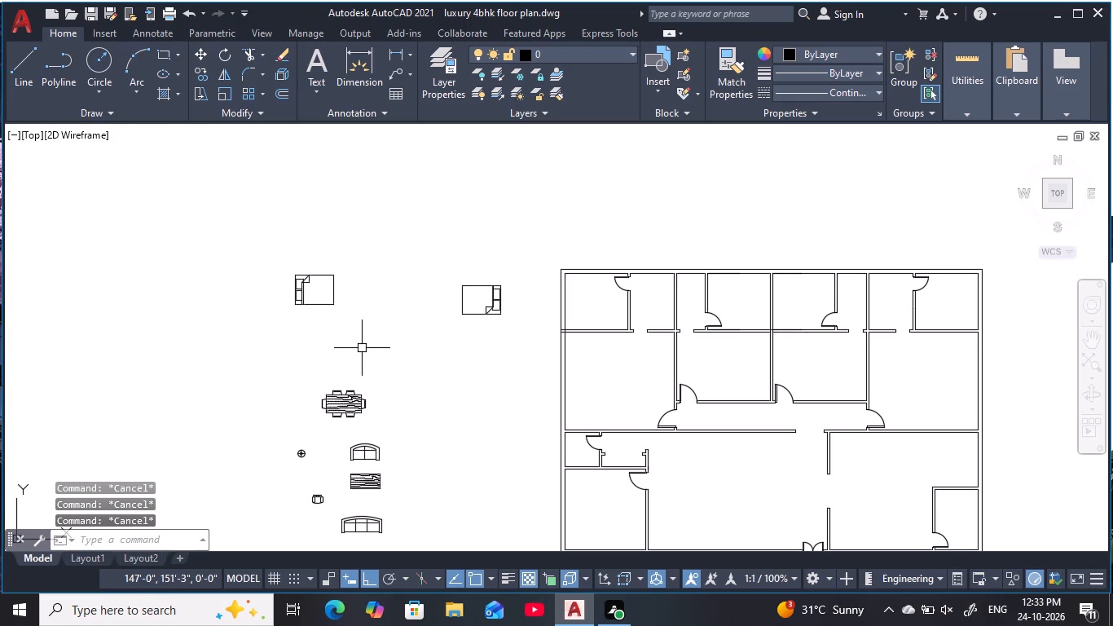
key("Escape")
key("Escape")
key("Escape")
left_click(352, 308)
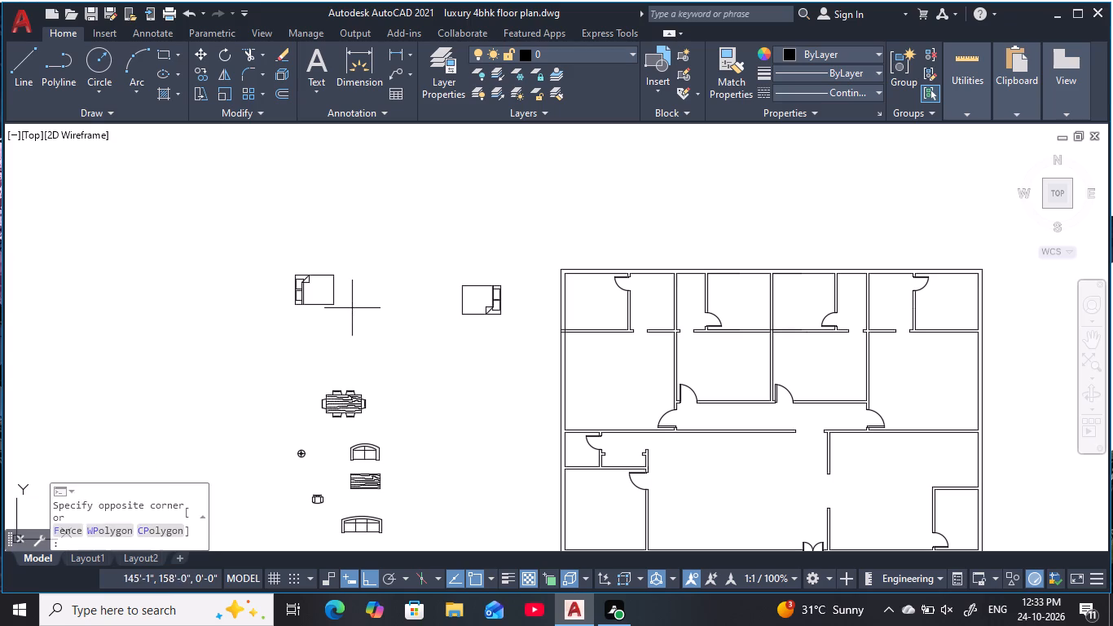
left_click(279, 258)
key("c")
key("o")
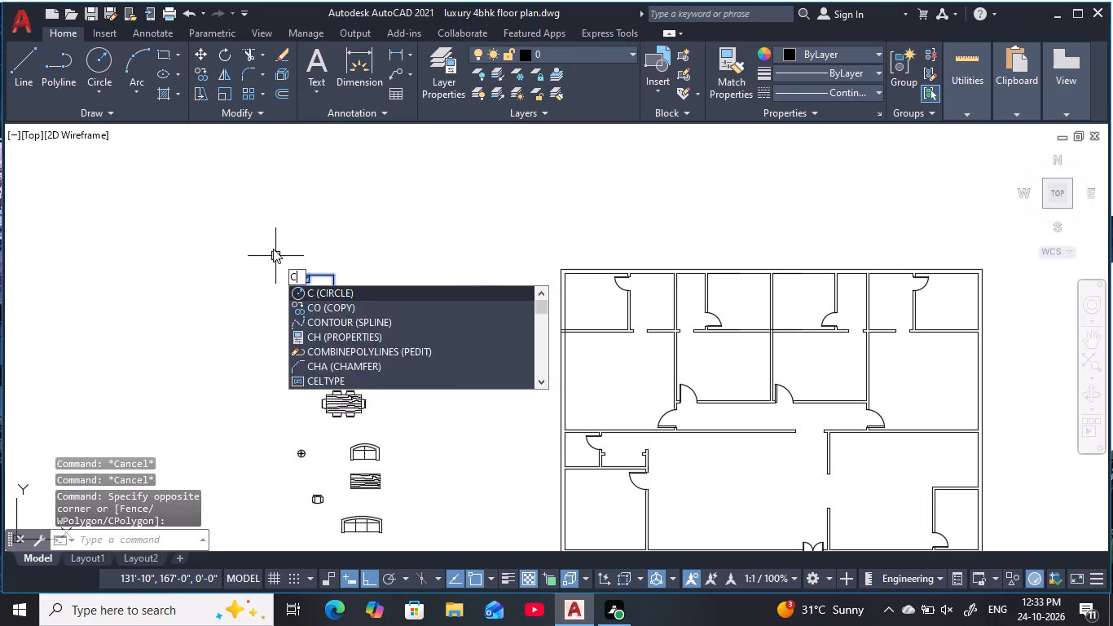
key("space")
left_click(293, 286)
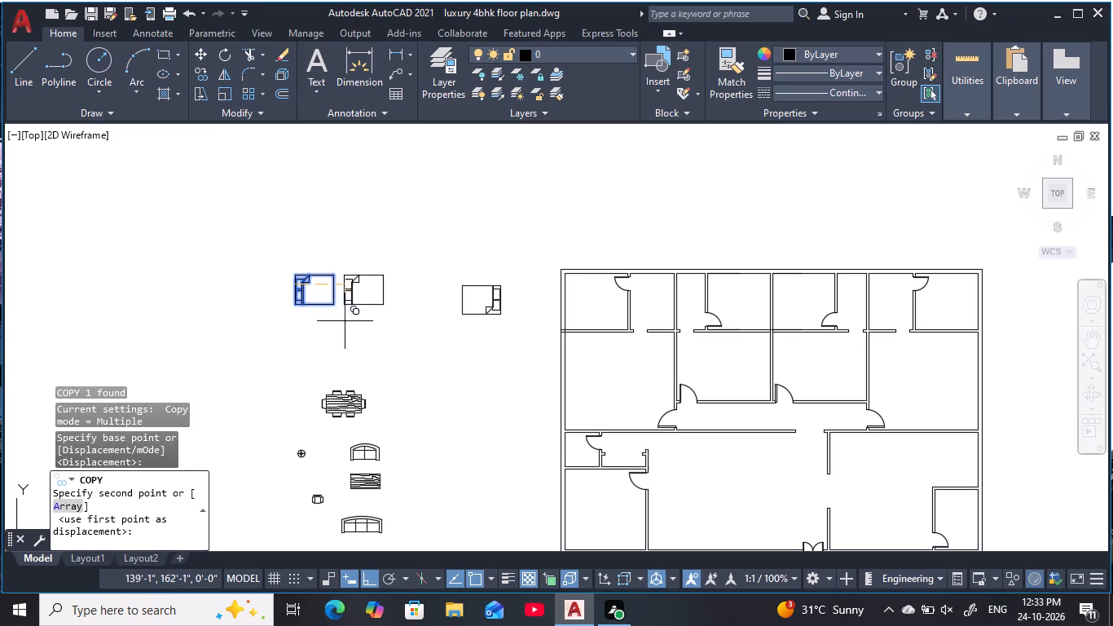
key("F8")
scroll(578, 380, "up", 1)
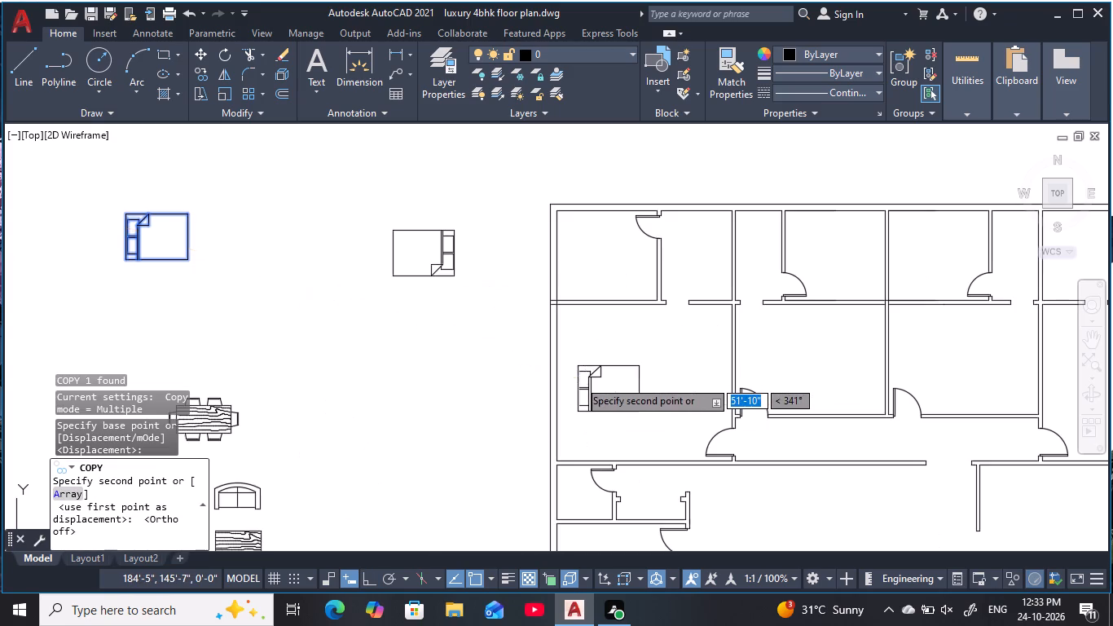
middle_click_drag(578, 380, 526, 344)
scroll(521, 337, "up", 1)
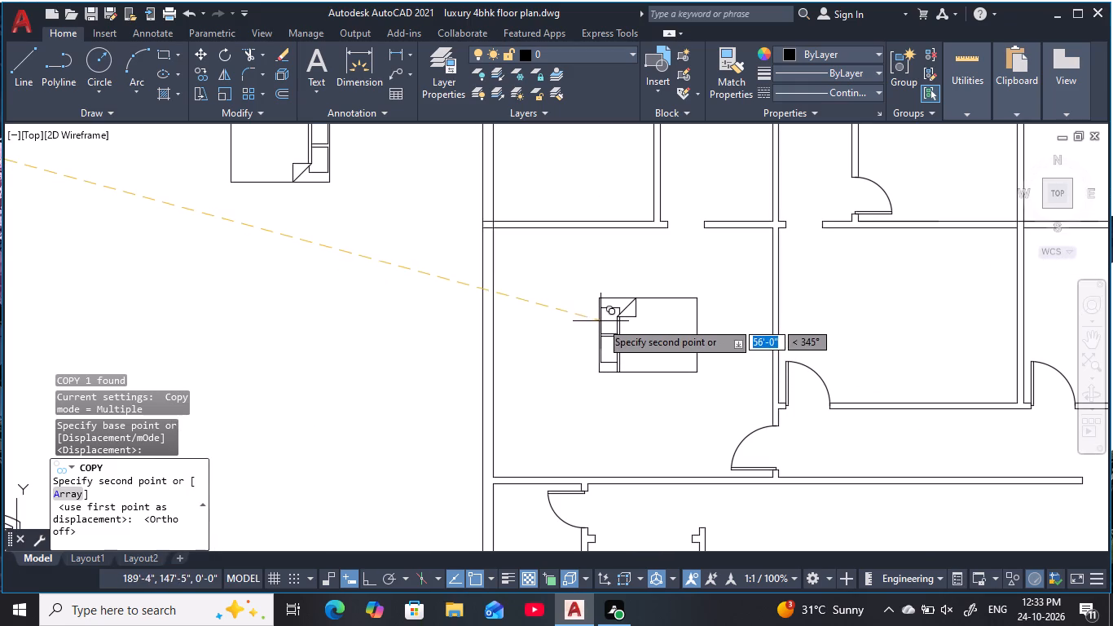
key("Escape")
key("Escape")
Copy the bed with the east-facing headboard into the westernmost bedroom, about 8" from its east wall, with Ortho off.
middle_click_drag(307, 253, 370, 375)
left_click(437, 331)
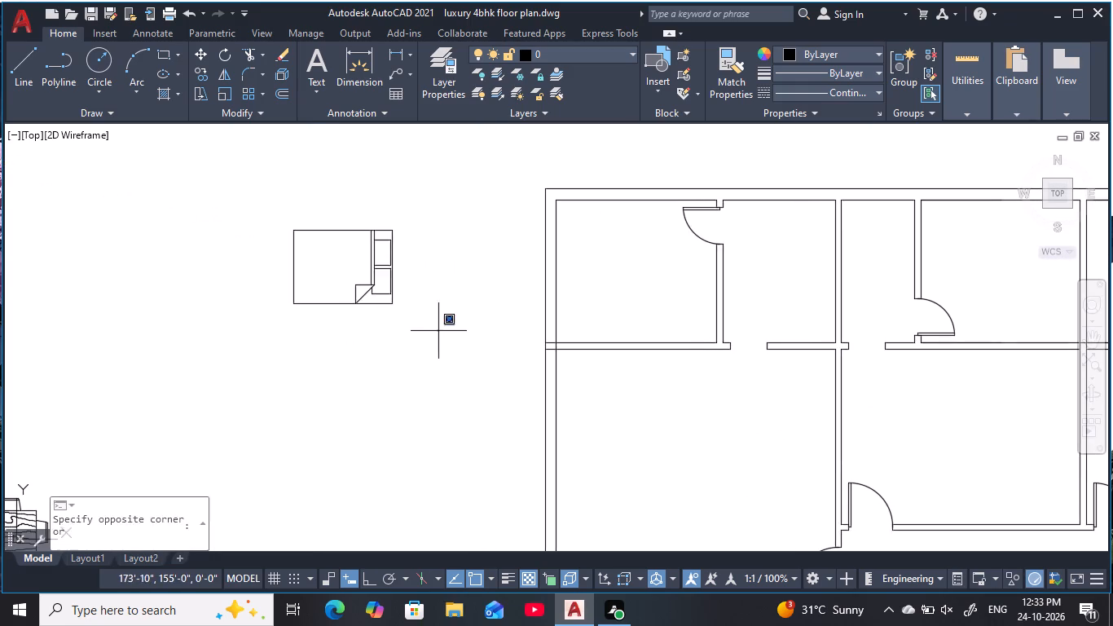
left_click(245, 130)
key("c")
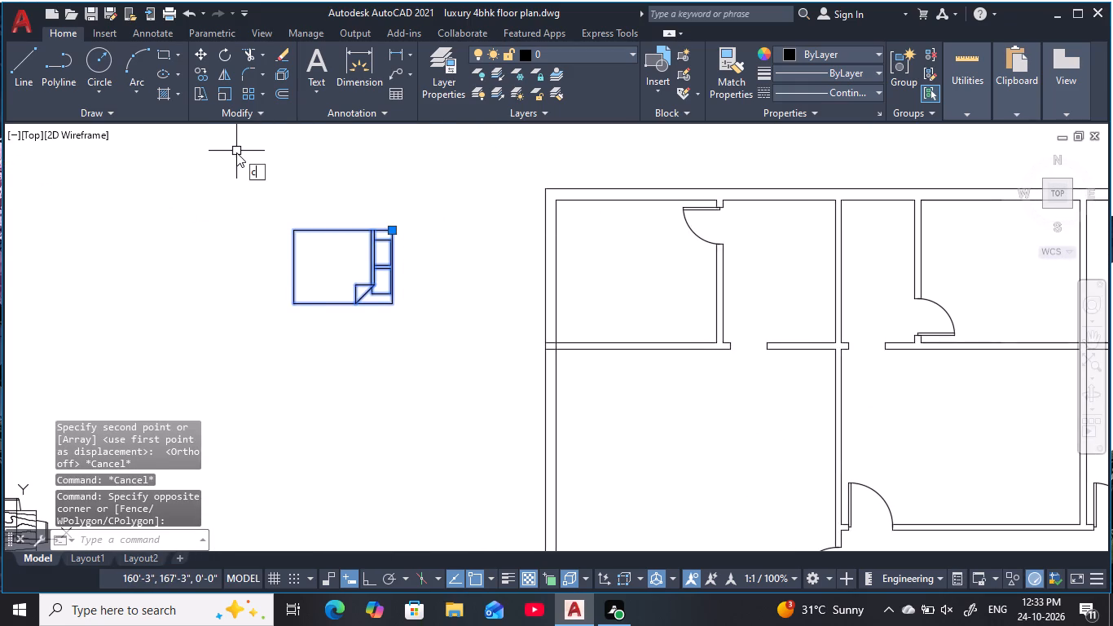
key("o")
key("space")
left_click(392, 262)
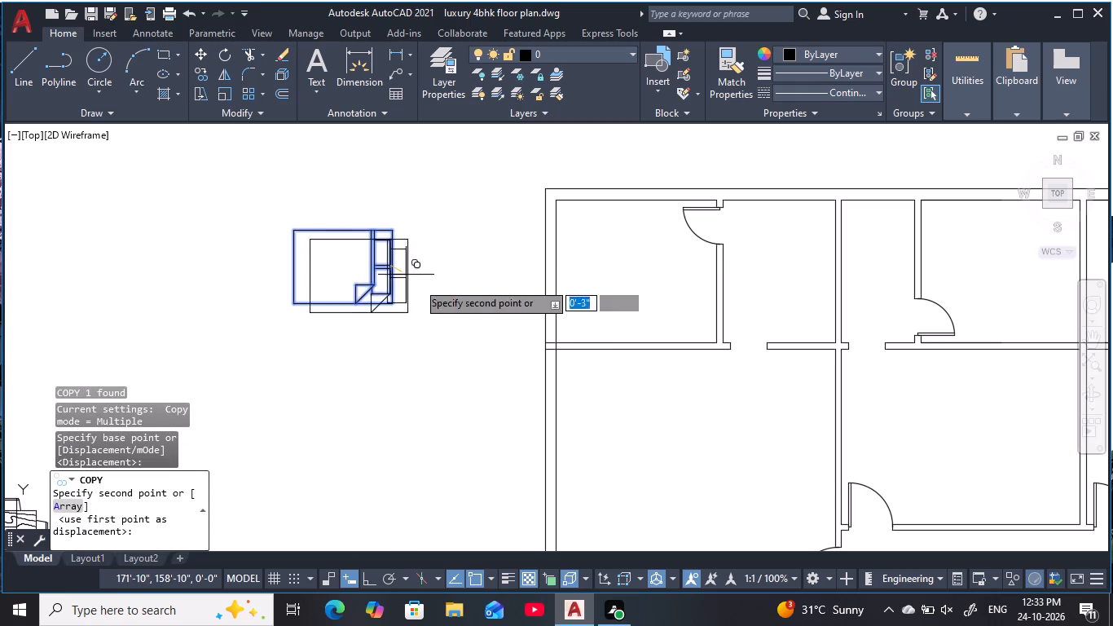
middle_click_drag(486, 328, 347, 246)
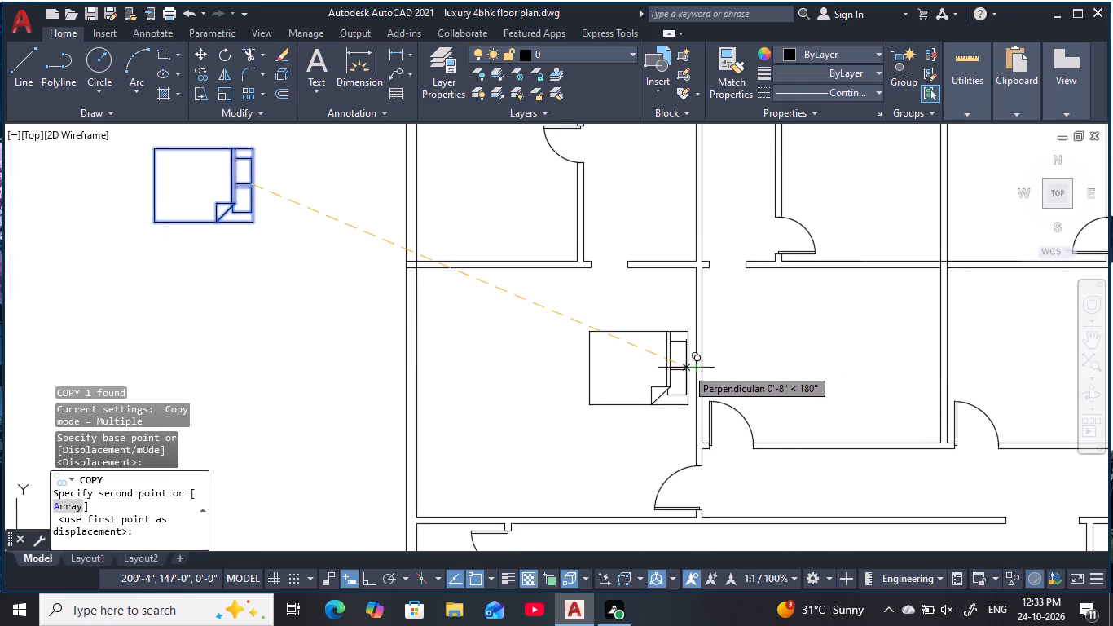
left_click(686, 368)
key("Escape")
key("Escape")
key("Escape")
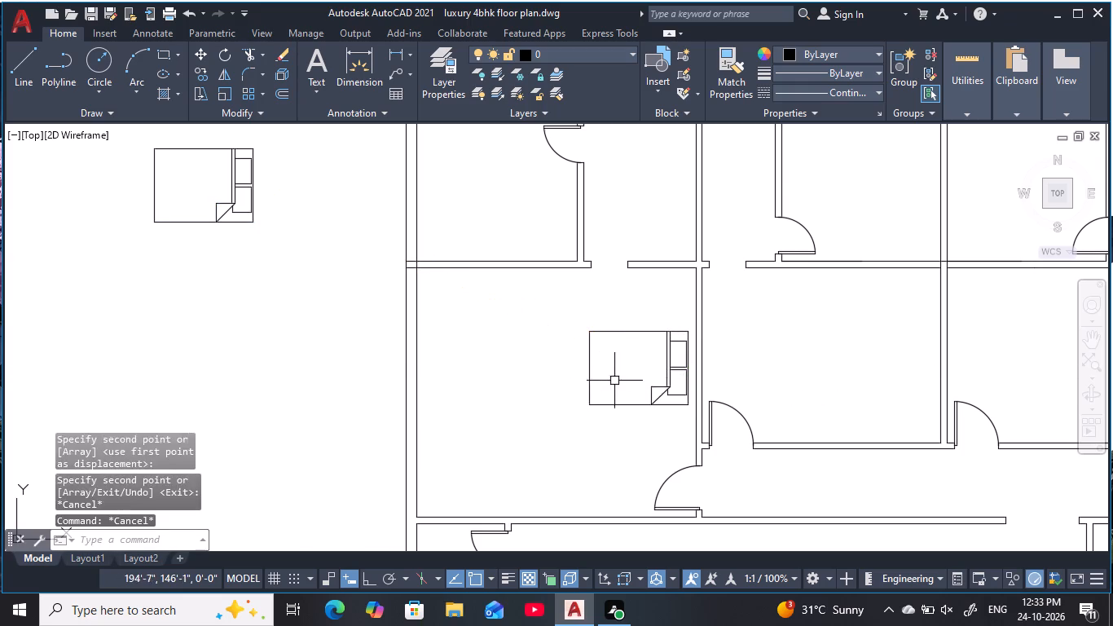
key("Escape")
key("Escape")
Scale the bed in the westernmost bedroom up to about 1.5 times its size, based at the middle of its headboard edge.
left_click(657, 332)
key("s")
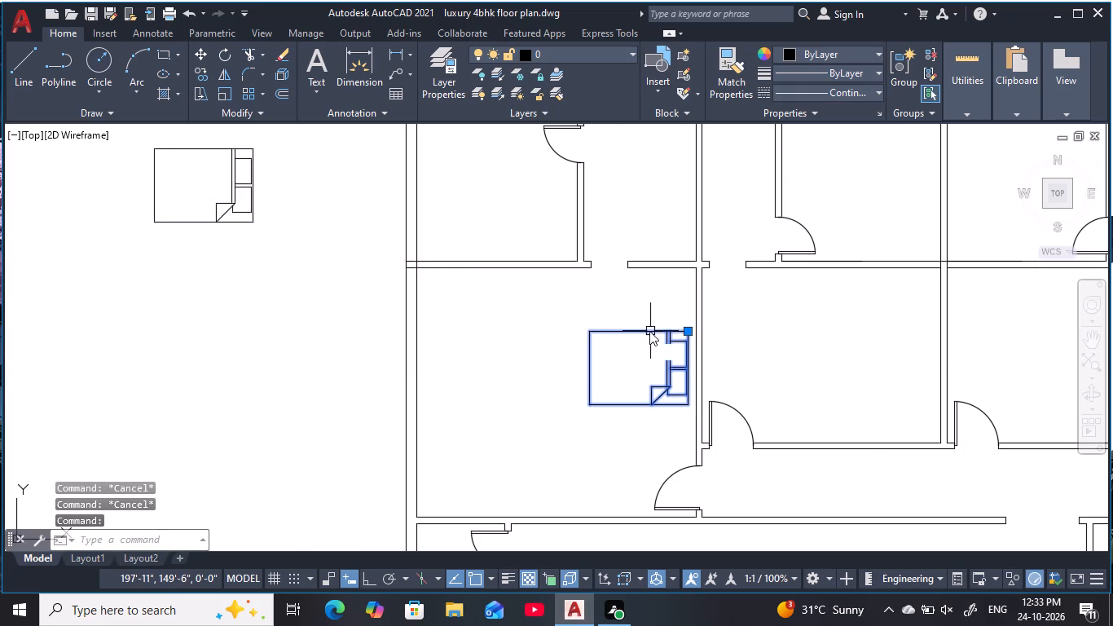
key("c")
key("space")
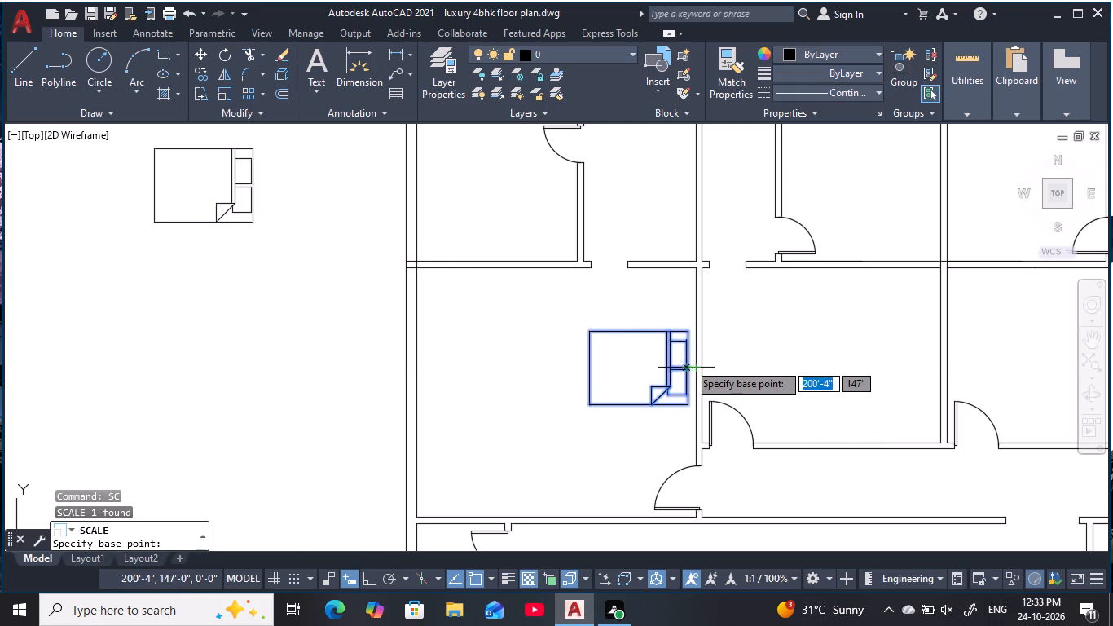
scroll(684, 365, "up", 3)
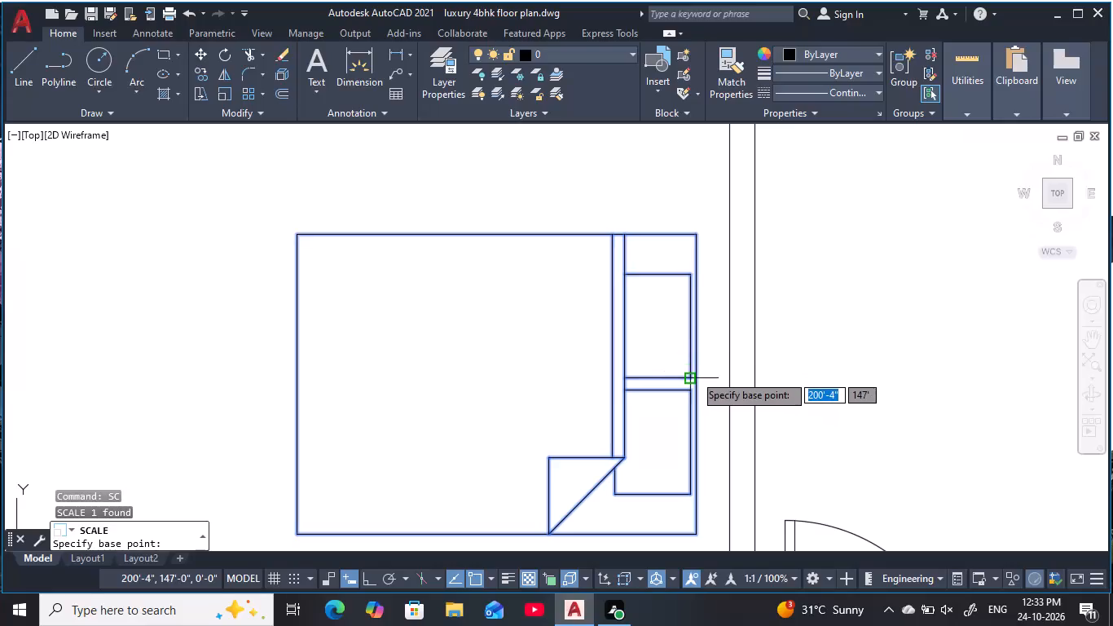
left_click(693, 384)
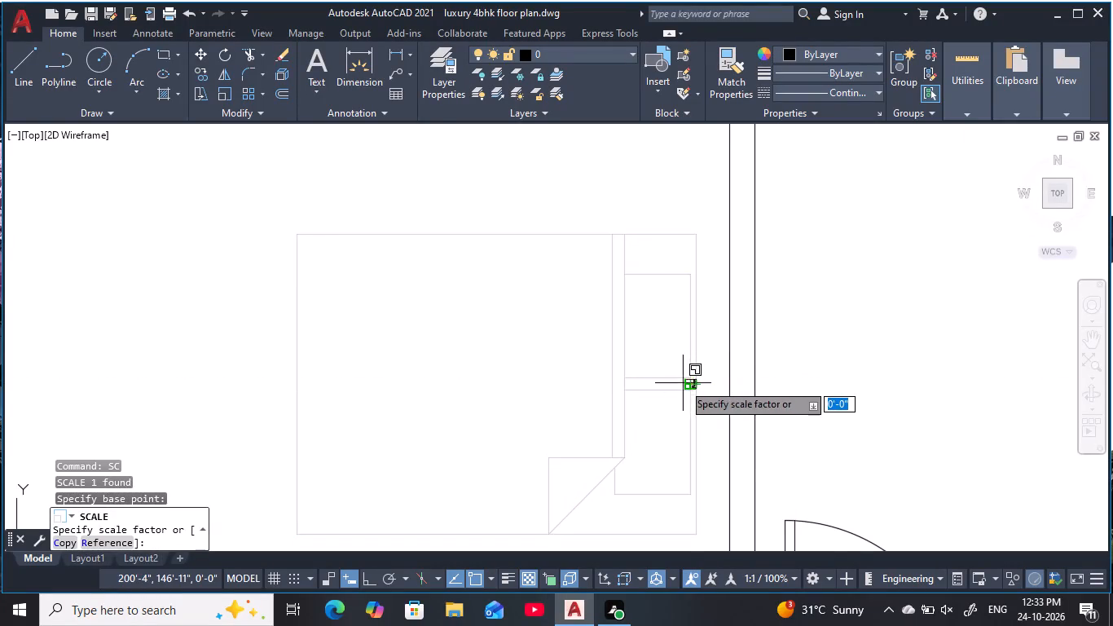
scroll(683, 383, "down", 1)
middle_click_drag(683, 383, 729, 309)
scroll(729, 309, "down", 2)
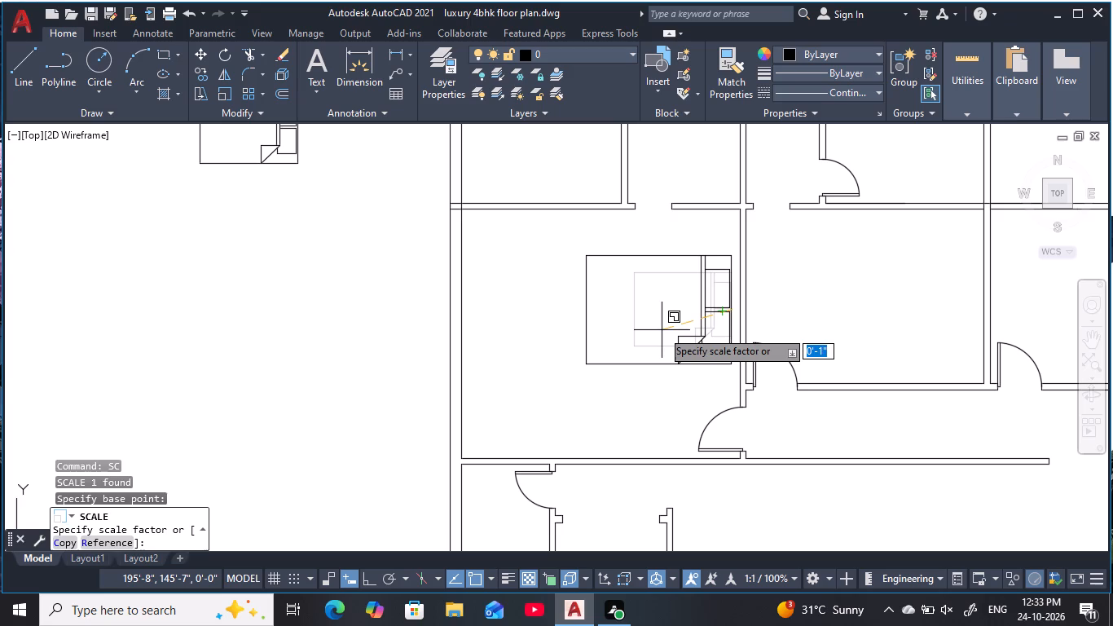
left_click(662, 330)
scroll(678, 328, "down", 3)
middle_click_drag(681, 331, 685, 341)
scroll(686, 342, "up", 2)
key("Escape")
key("Escape")
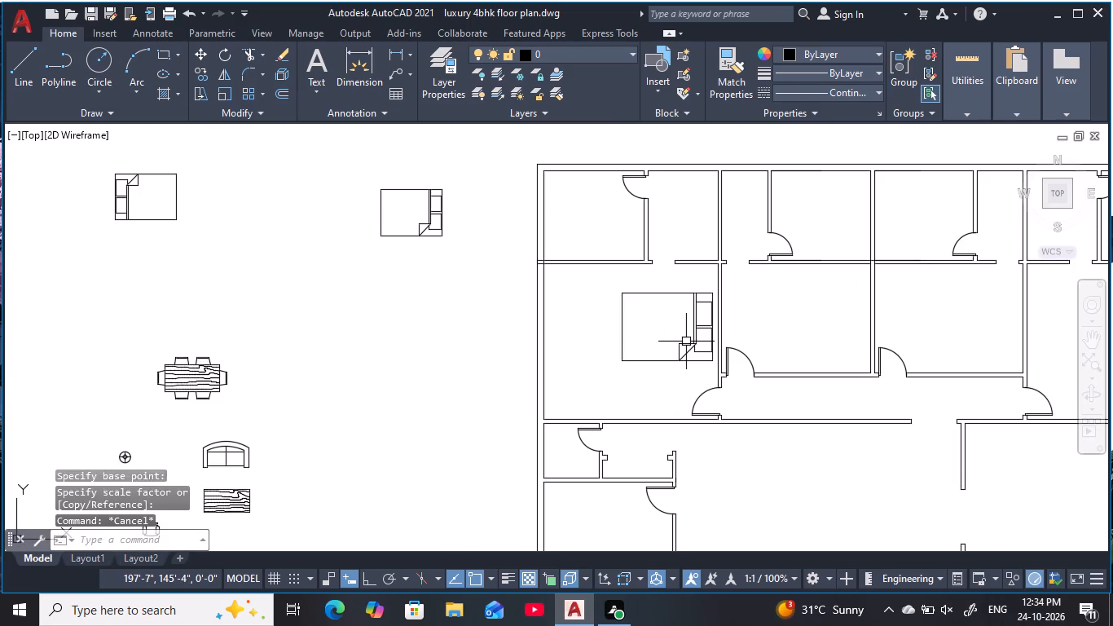
key("Escape")
key("Escape")
key("Escape")
Copy the enlarged bed about 16'-9" east into the second bedroom, with its headboard near the east wall.
left_click(635, 293)
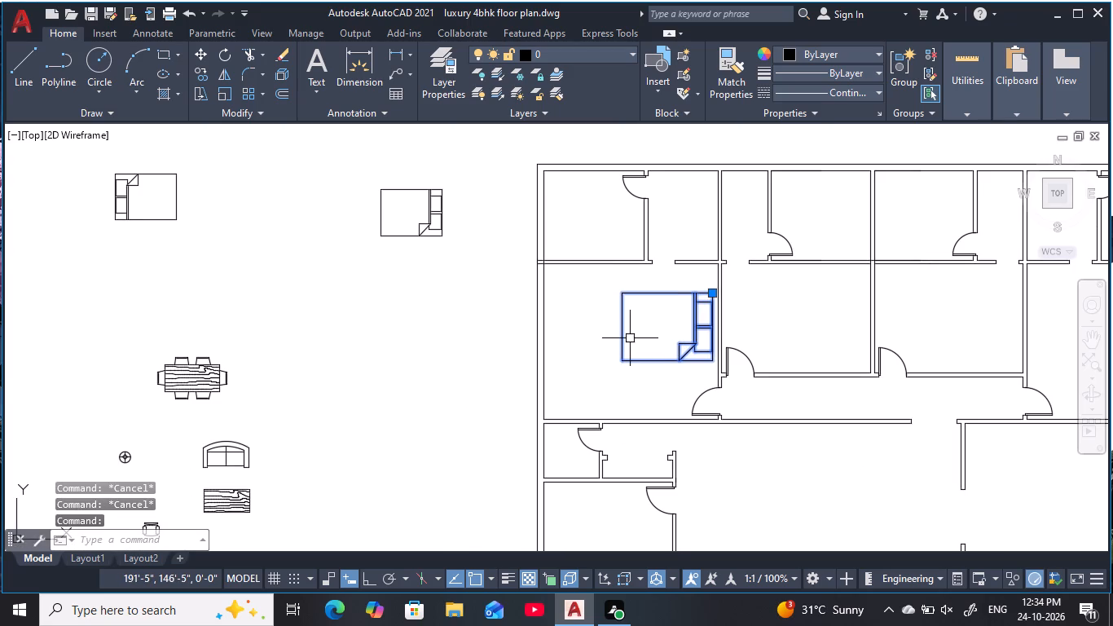
key("c")
key("o")
key("space")
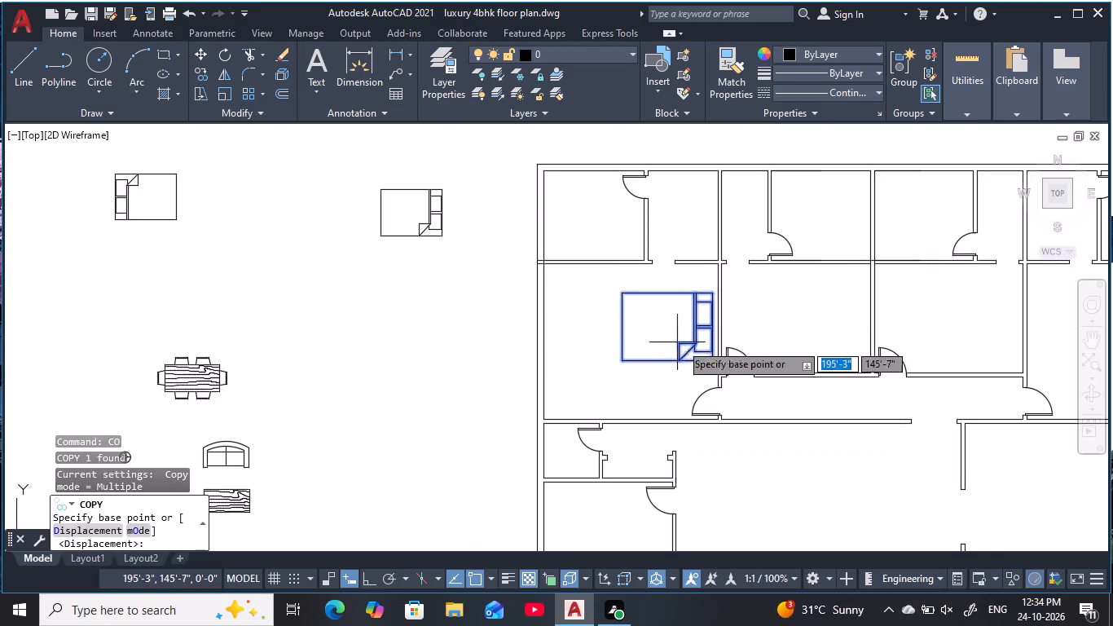
middle_click_drag(803, 333, 586, 324)
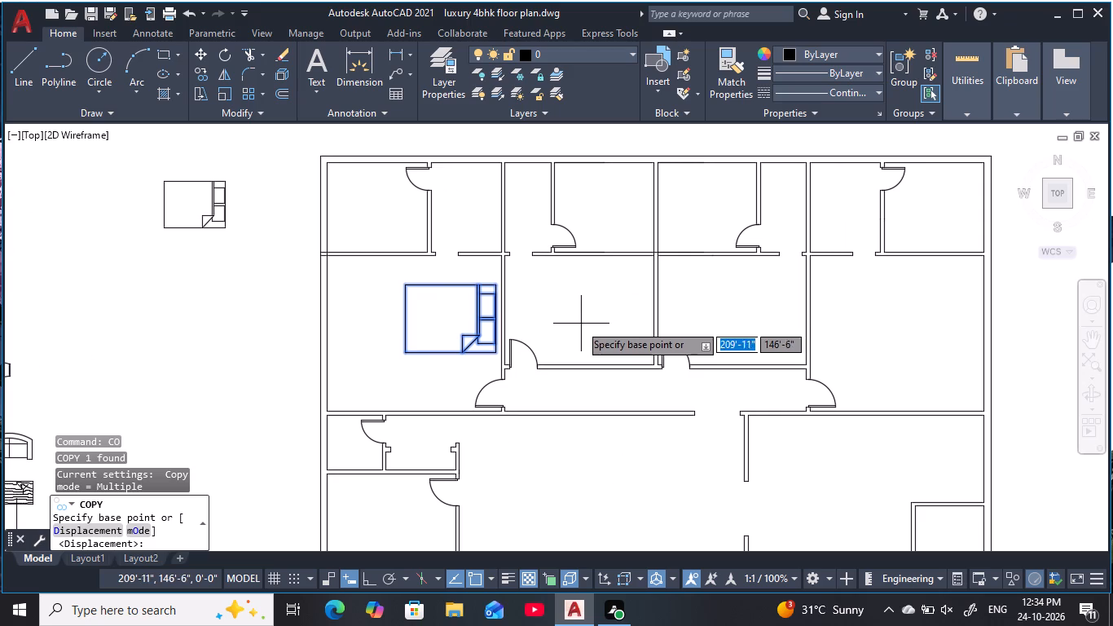
left_click(495, 320)
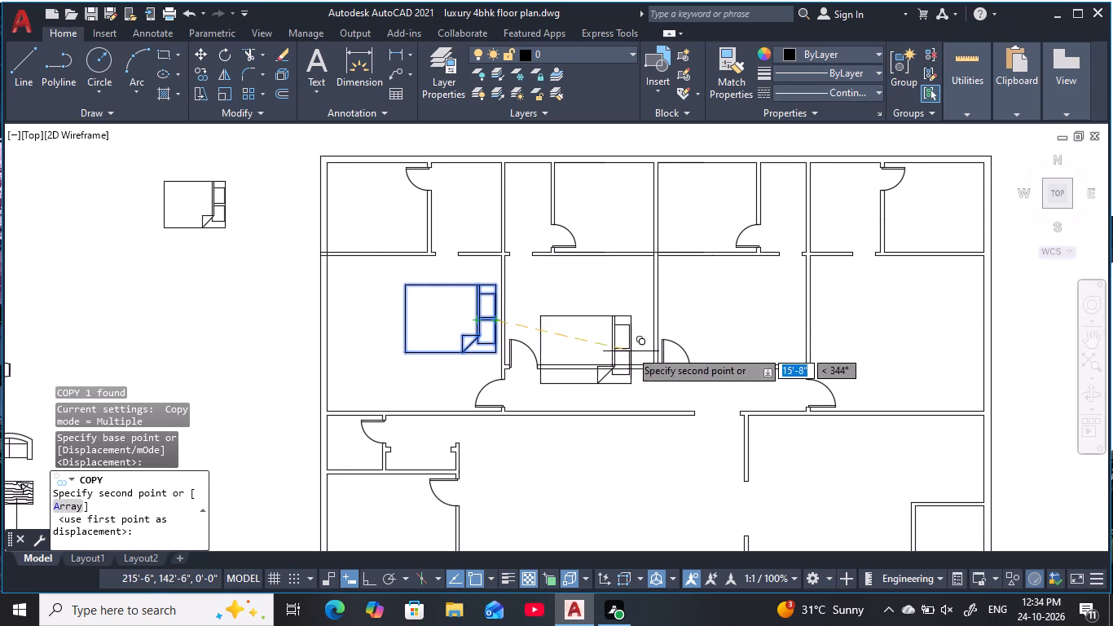
scroll(647, 318, "up", 2)
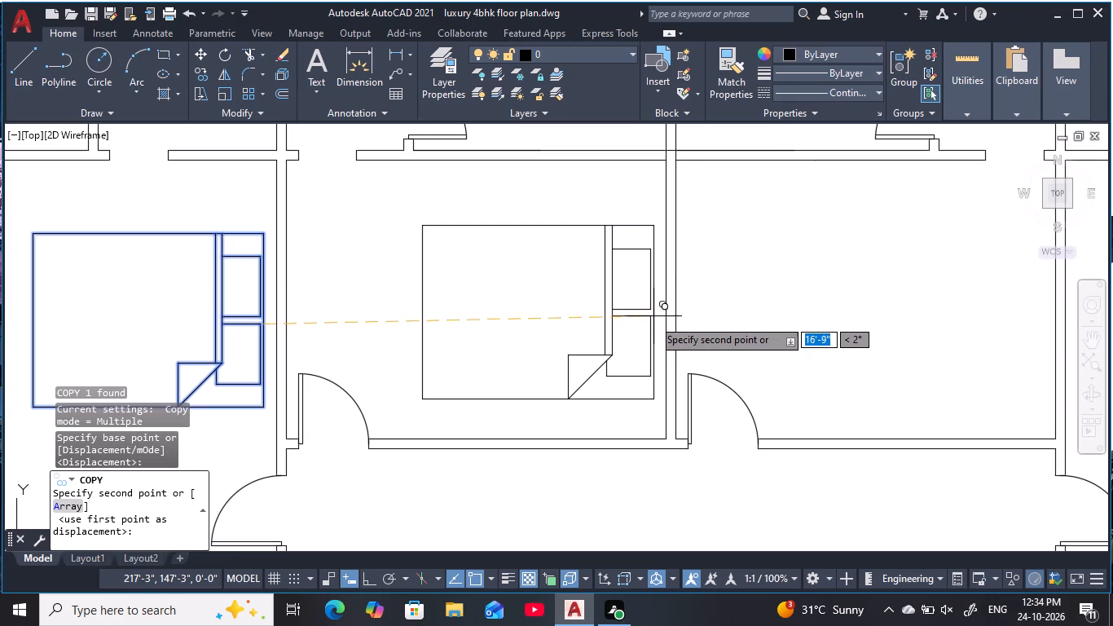
key("F8")
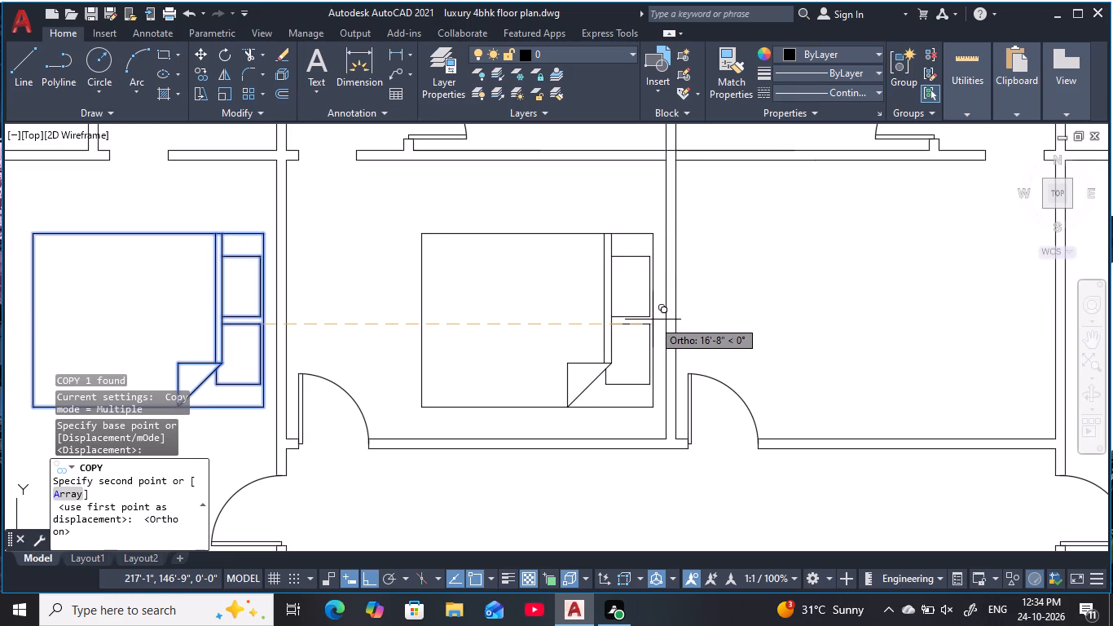
key("F8")
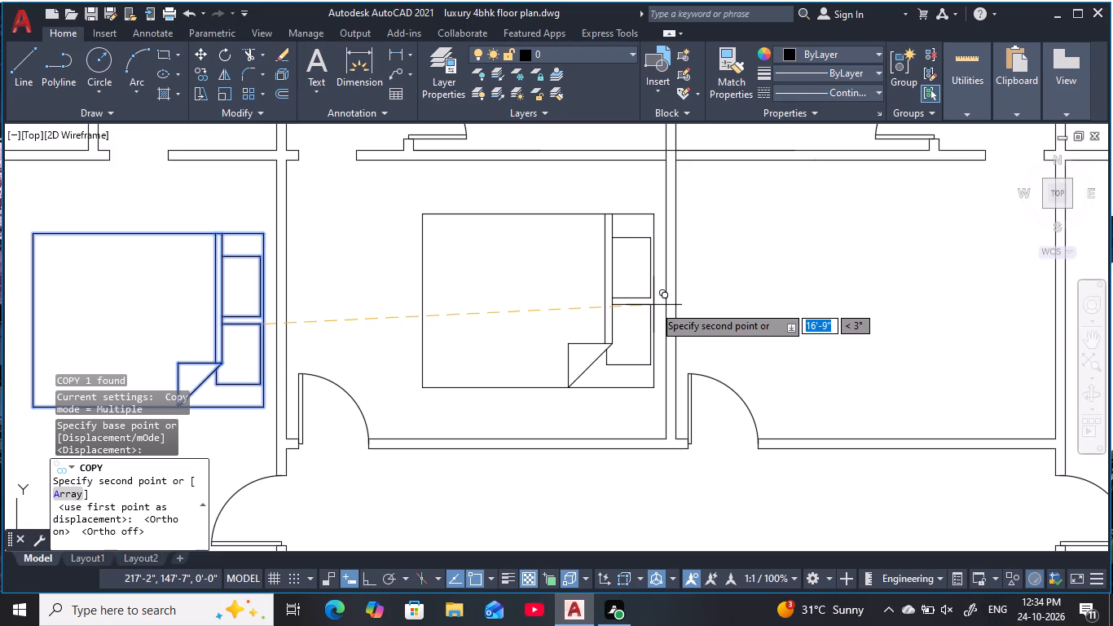
left_click(653, 305)
key("Escape")
key("Escape")
Copy the enlarged bed from the westernmost bedroom into the empty space west of the floor plan.
scroll(743, 302, "down", 2)
middle_click_drag(768, 313, 790, 317)
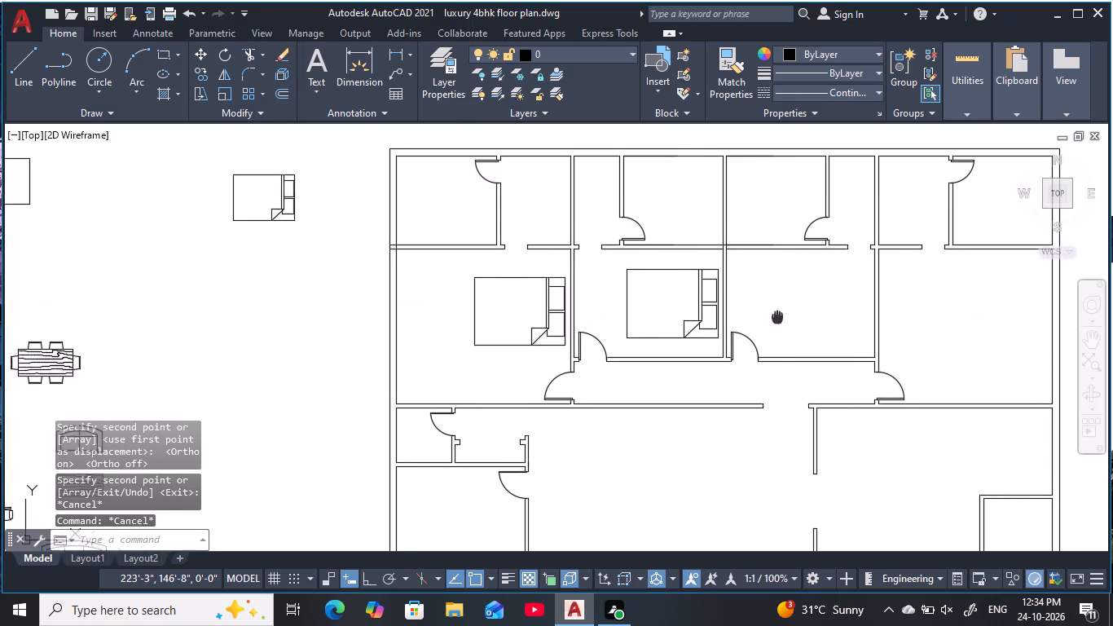
middle_click_drag(790, 317, 828, 331)
left_click(566, 289)
left_click(526, 368)
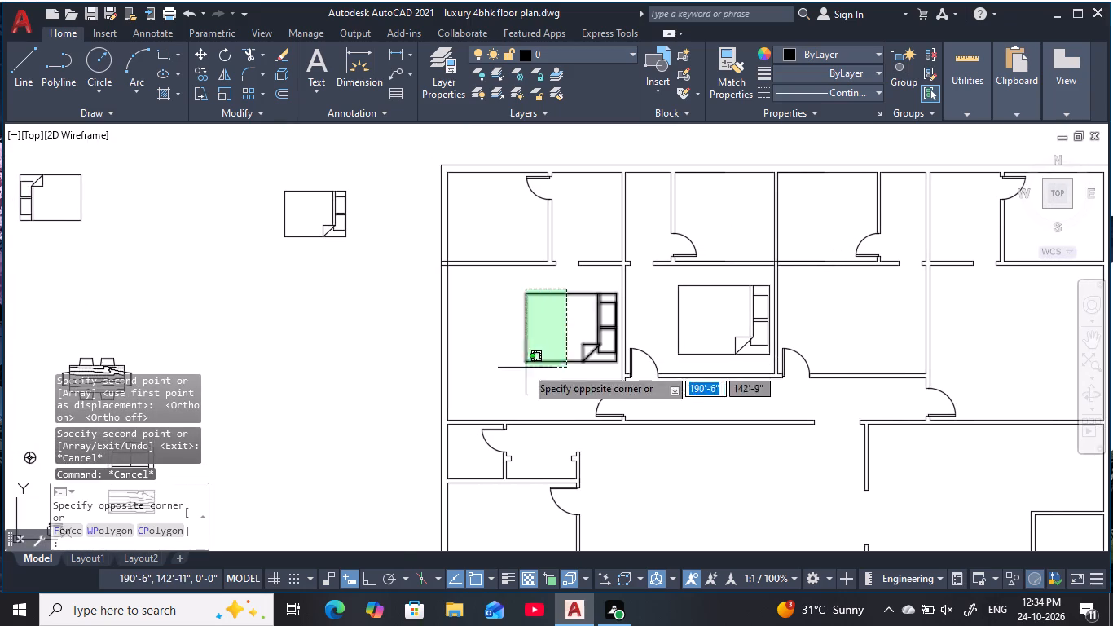
key("c")
key("o")
key("space")
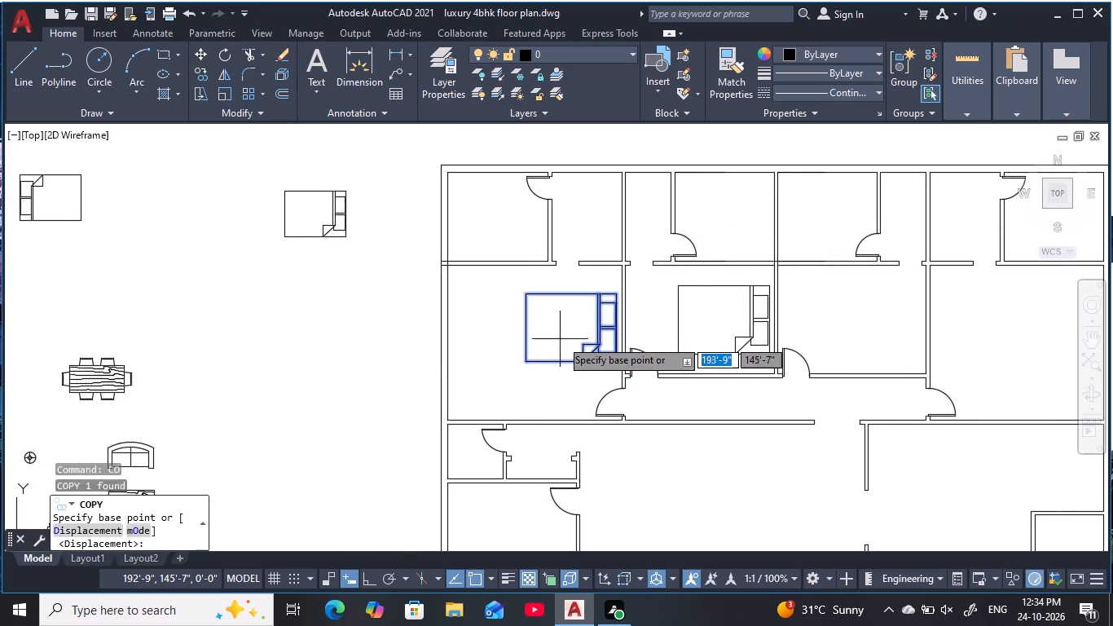
left_click(563, 339)
left_click(281, 332)
key("Escape")
key("Escape")
key("Escape")
Rotate the enlarged bed copy outside the plan 180° about a point on its headboard edge, with Ortho on.
left_click(359, 386)
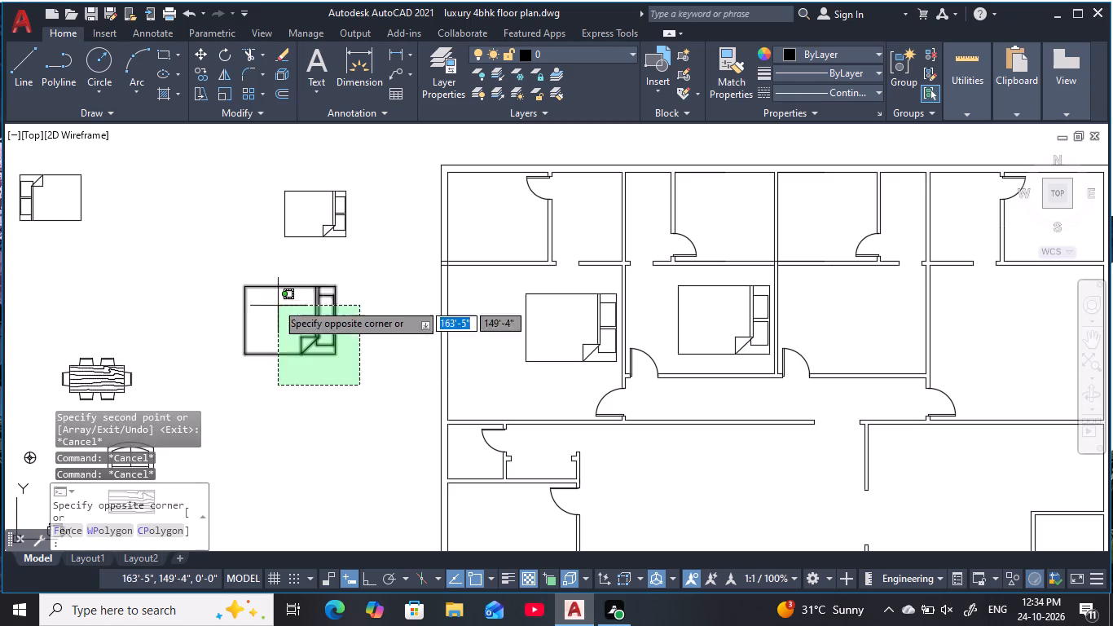
left_click(238, 275)
type("ro")
key("space")
left_click(329, 307)
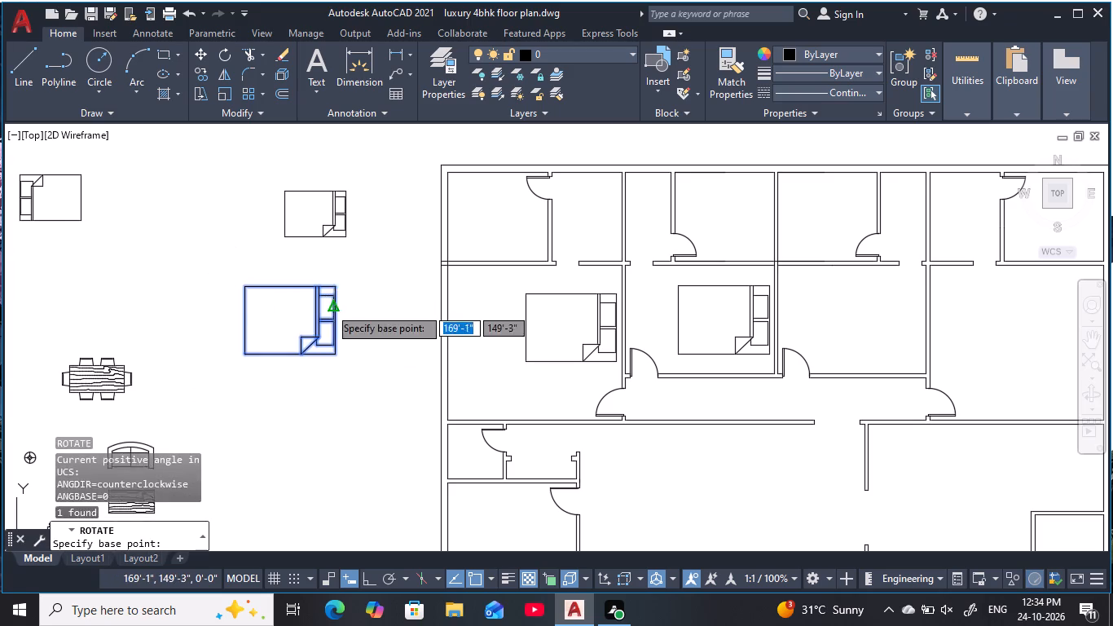
key("F8")
left_click(233, 289)
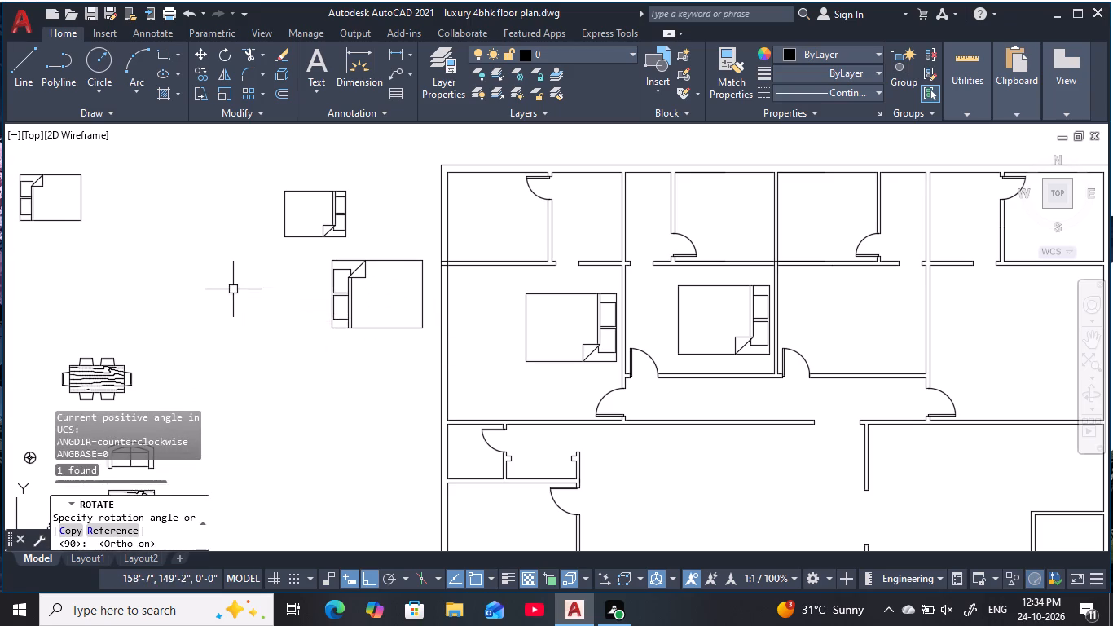
key("Escape")
key("Escape")
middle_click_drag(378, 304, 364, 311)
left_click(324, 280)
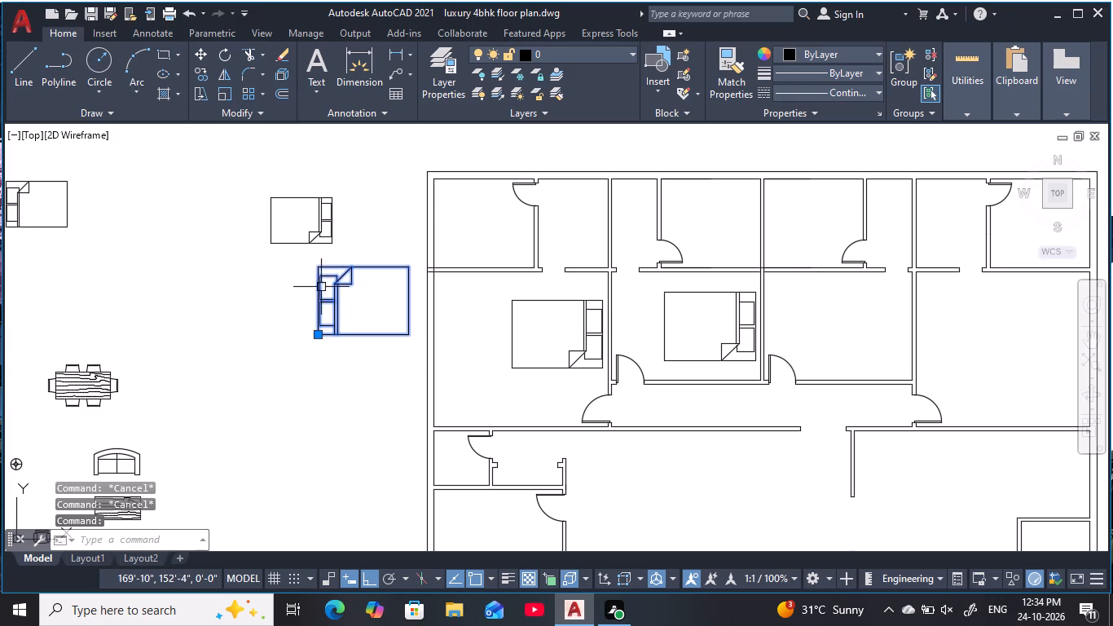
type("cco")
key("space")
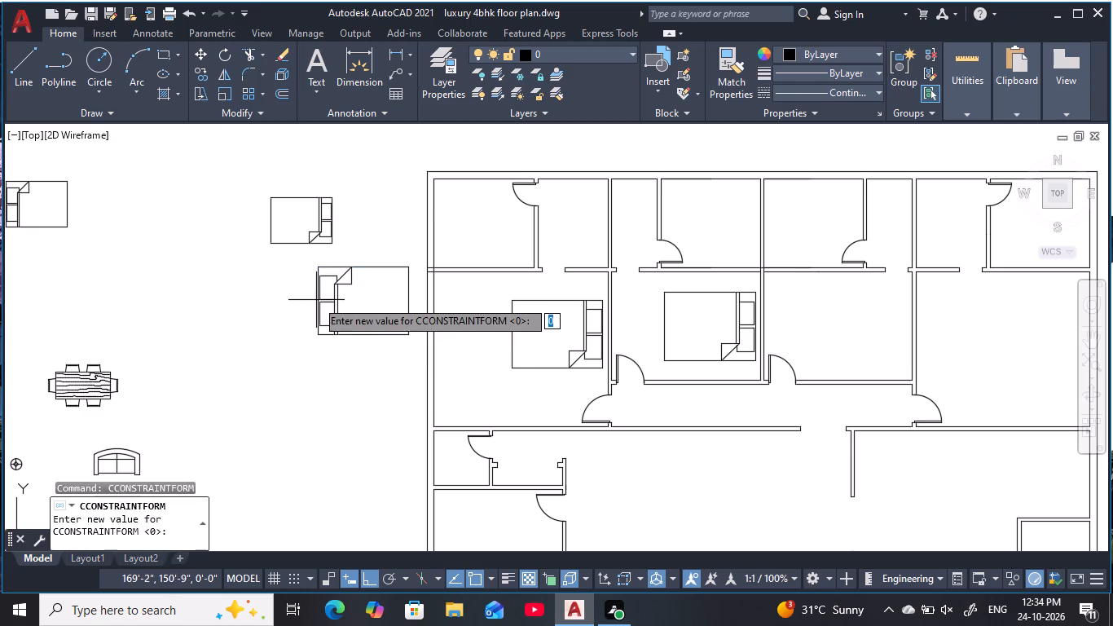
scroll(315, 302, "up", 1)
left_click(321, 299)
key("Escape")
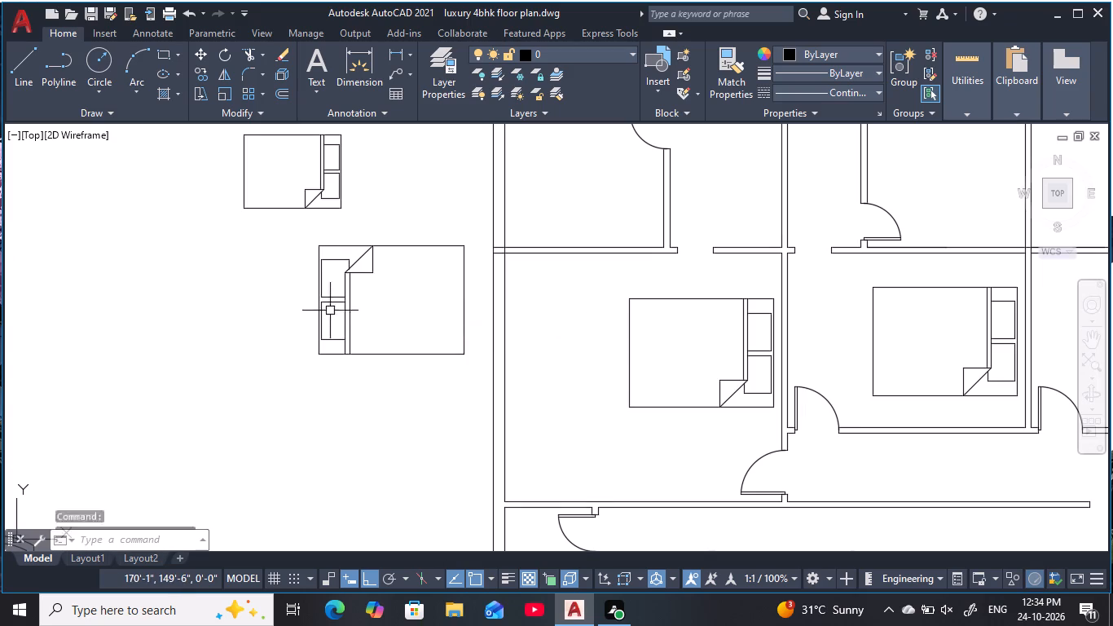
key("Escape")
Copy the rotated enlarged bed from west of the plan about 66 feet east into the easternmost bedroom, headboard by its west wall, Ortho off.
left_click(308, 250)
left_click(403, 401)
left_click(337, 331)
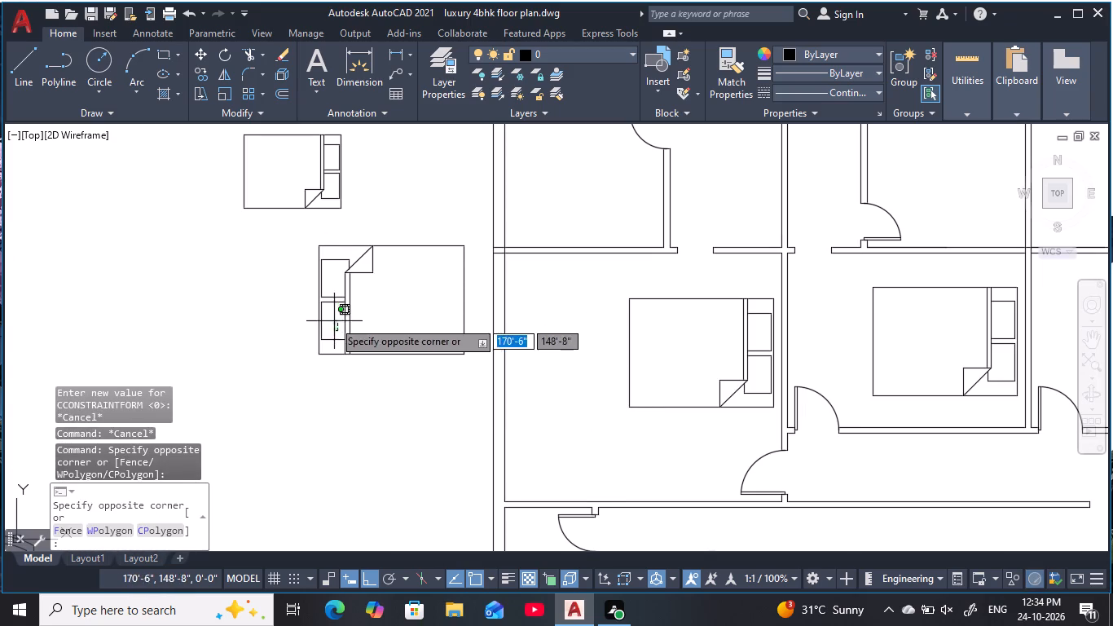
left_click(321, 302)
key("c")
key("o")
key("space")
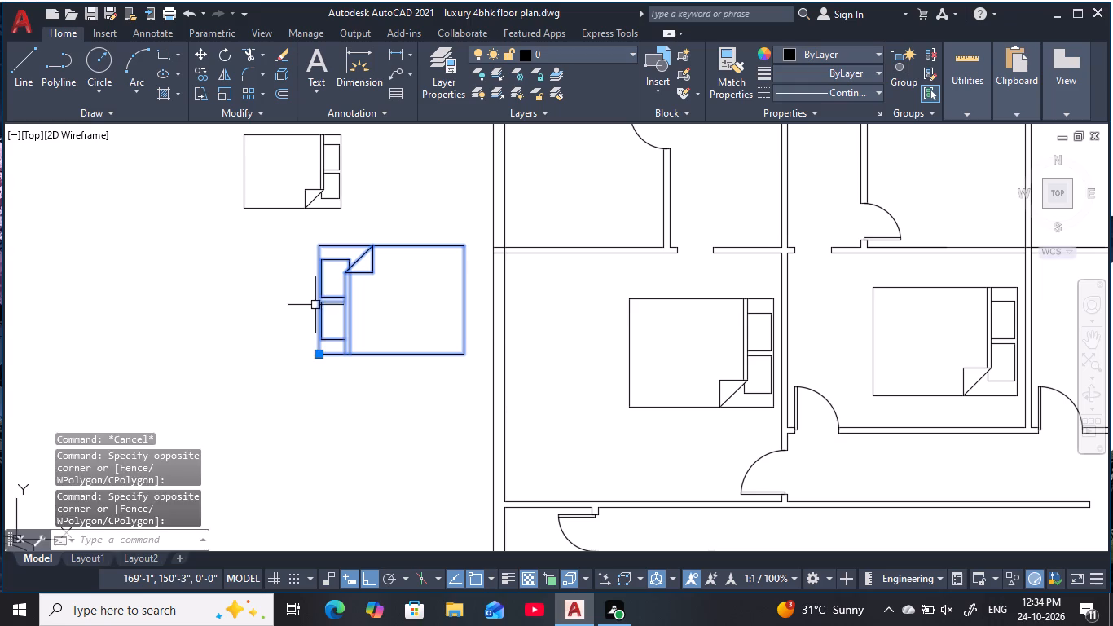
left_click(319, 304)
scroll(627, 378, "down", 1)
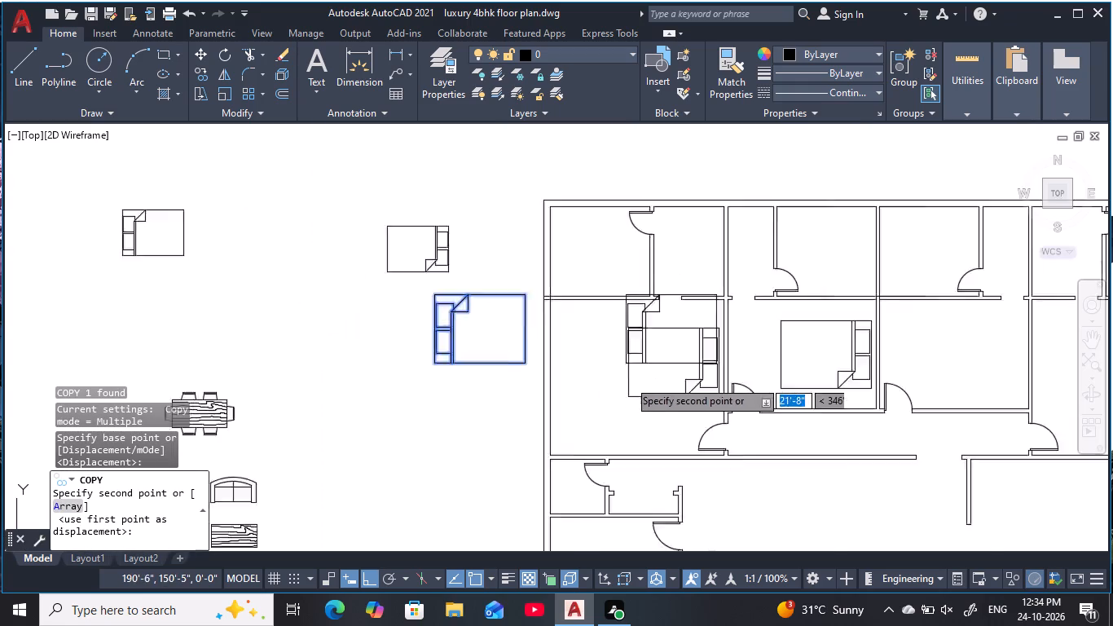
scroll(628, 380, "down", 1)
middle_click_drag(614, 400, 508, 407)
key("F8")
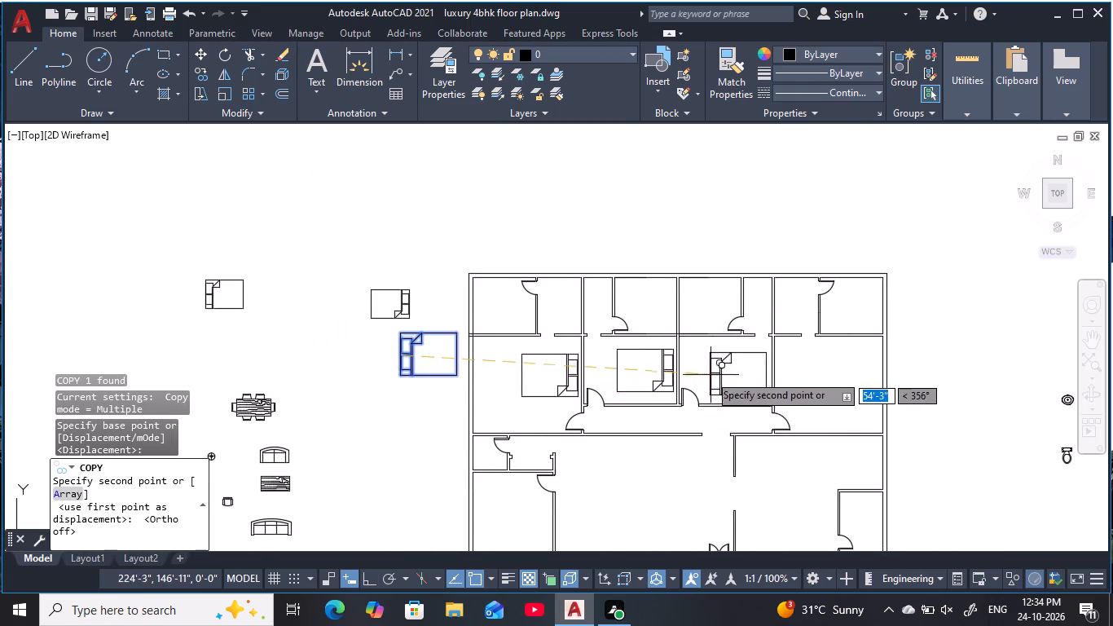
scroll(700, 371, "up", 3)
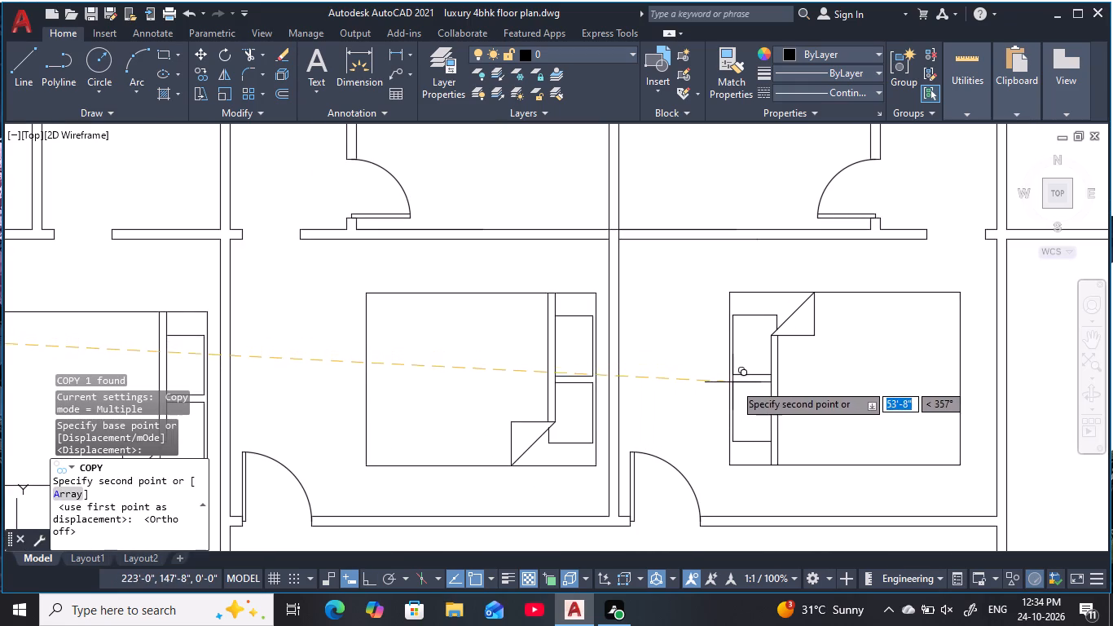
scroll(735, 383, "down", 2)
middle_click_drag(735, 383, 442, 328)
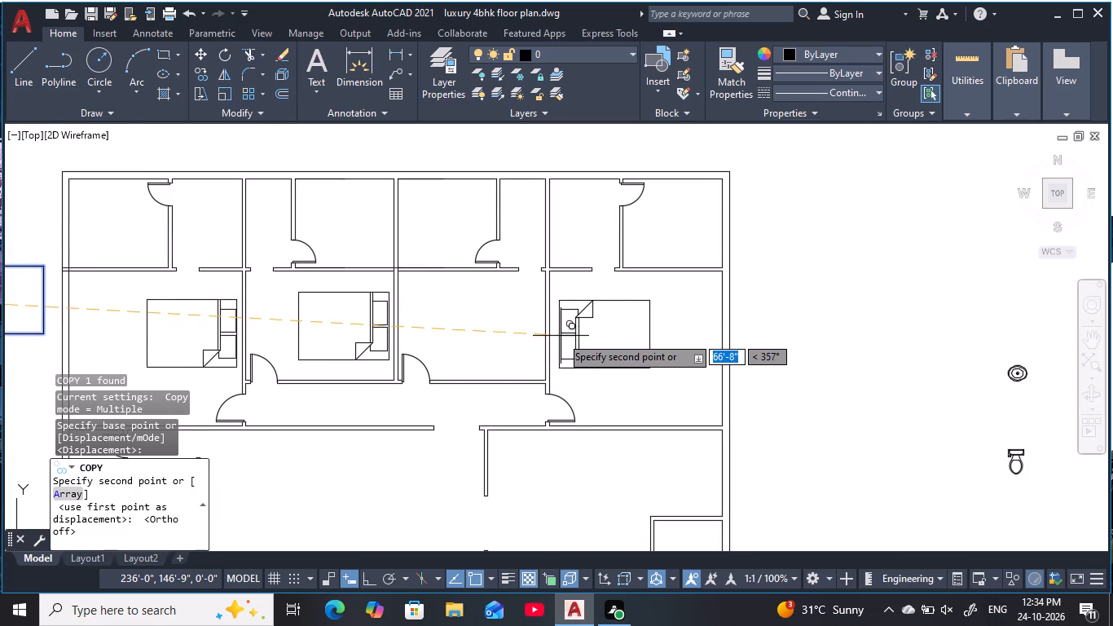
scroll(561, 336, "up", 1)
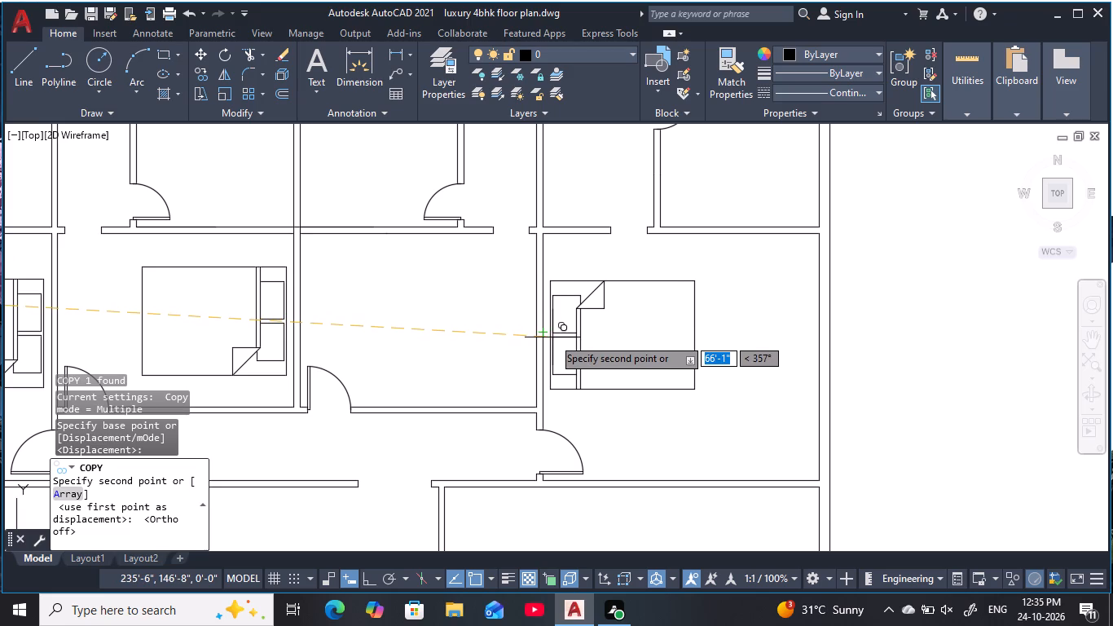
left_click(552, 337)
Place another copy of the rotated bed in the third bedroom from the west, with its headboard at the west wall.
middle_click_drag(438, 353, 529, 349)
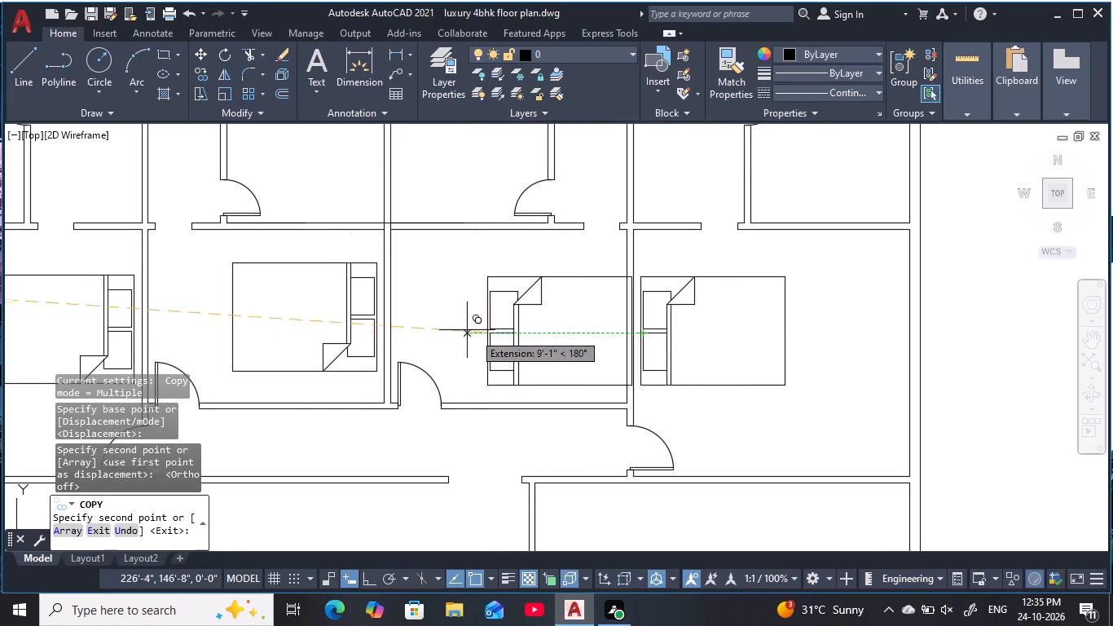
left_click(398, 301)
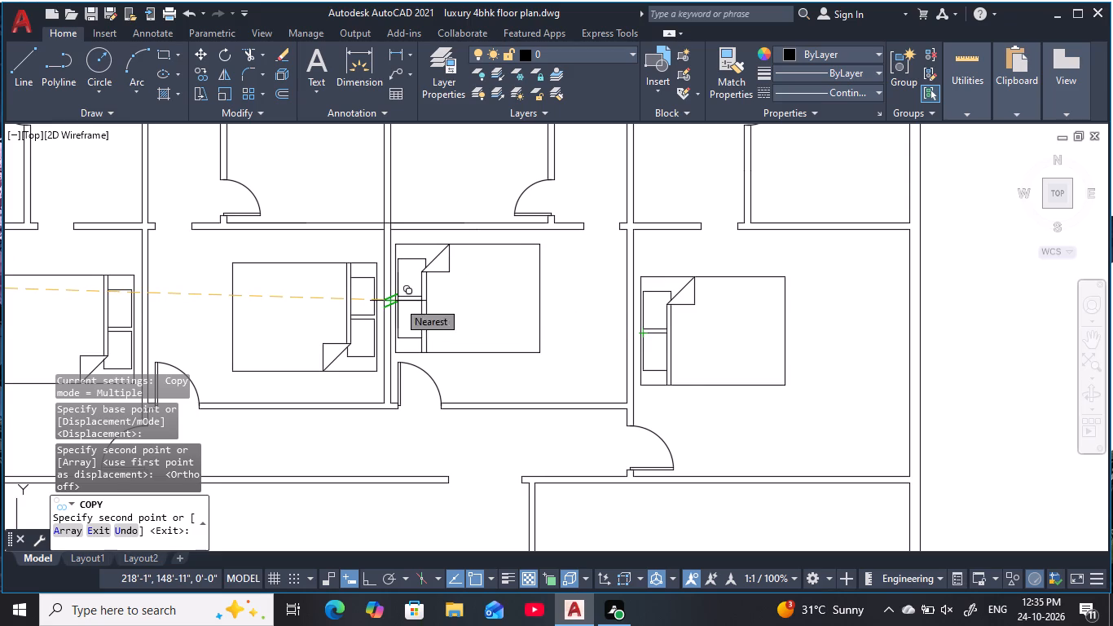
key("Escape")
key("Escape")
key("Escape")
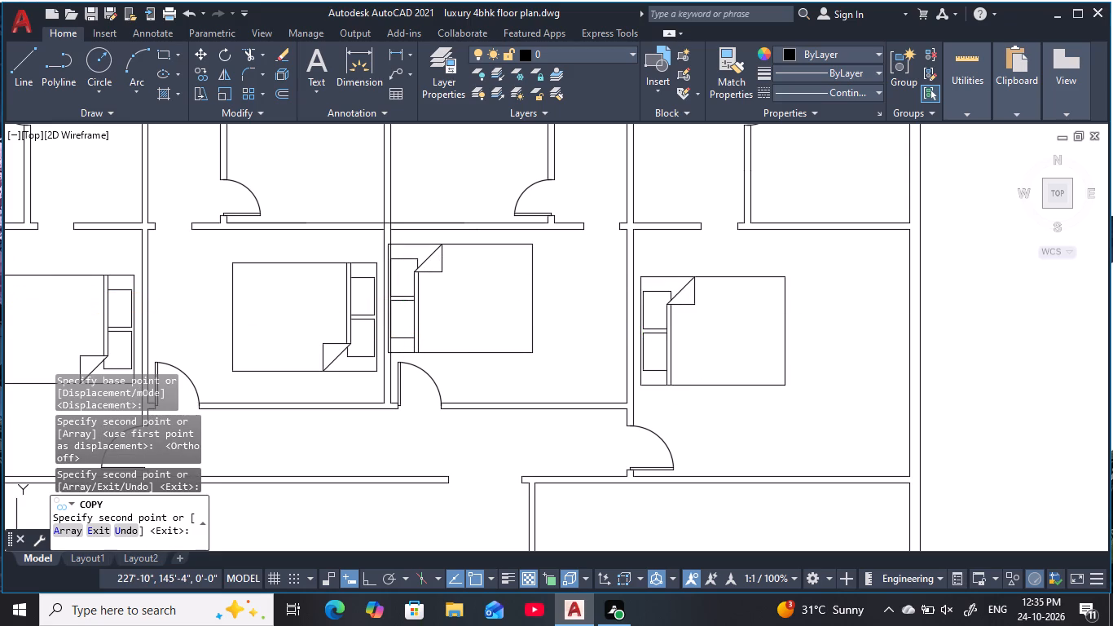
Move the third bedroom's bed about 5" east so its headboard sits clear of the west wall.
left_click(416, 302)
key("m")
key("space")
left_click(408, 301)
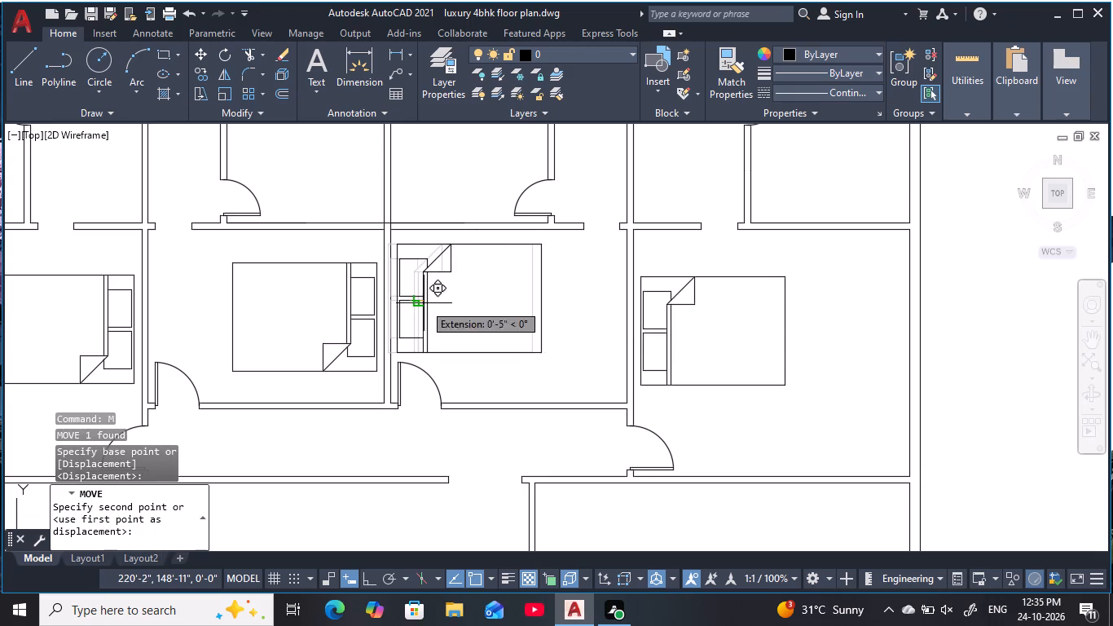
left_click(425, 303)
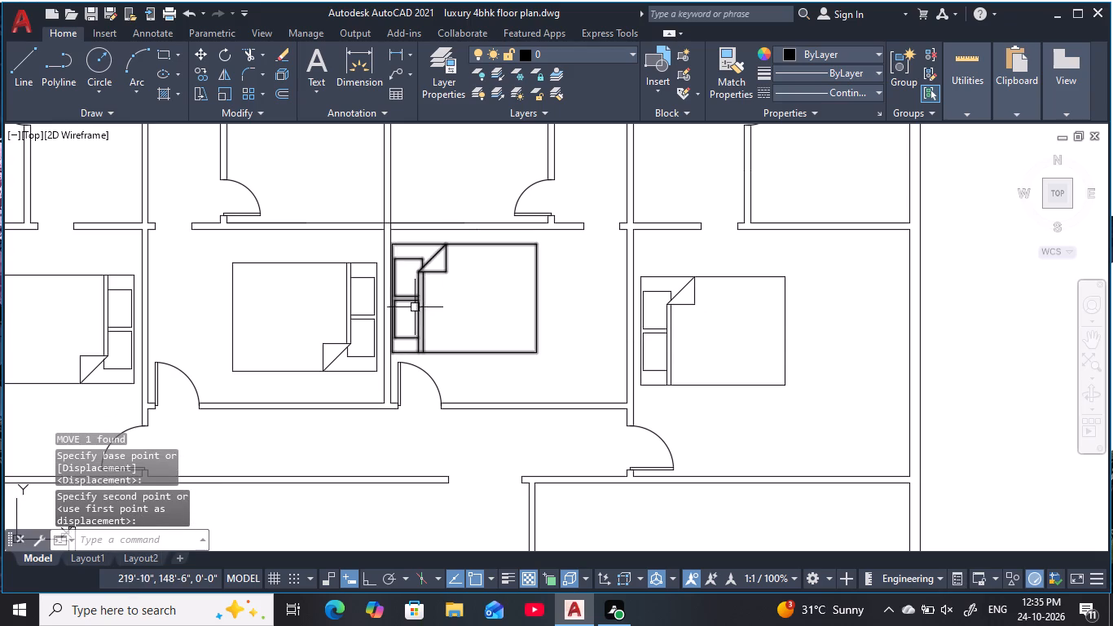
key("Escape")
scroll(413, 311, "down", 2)
middle_click_drag(420, 328, 536, 364)
key("Escape")
key("Escape")
key("Escape")
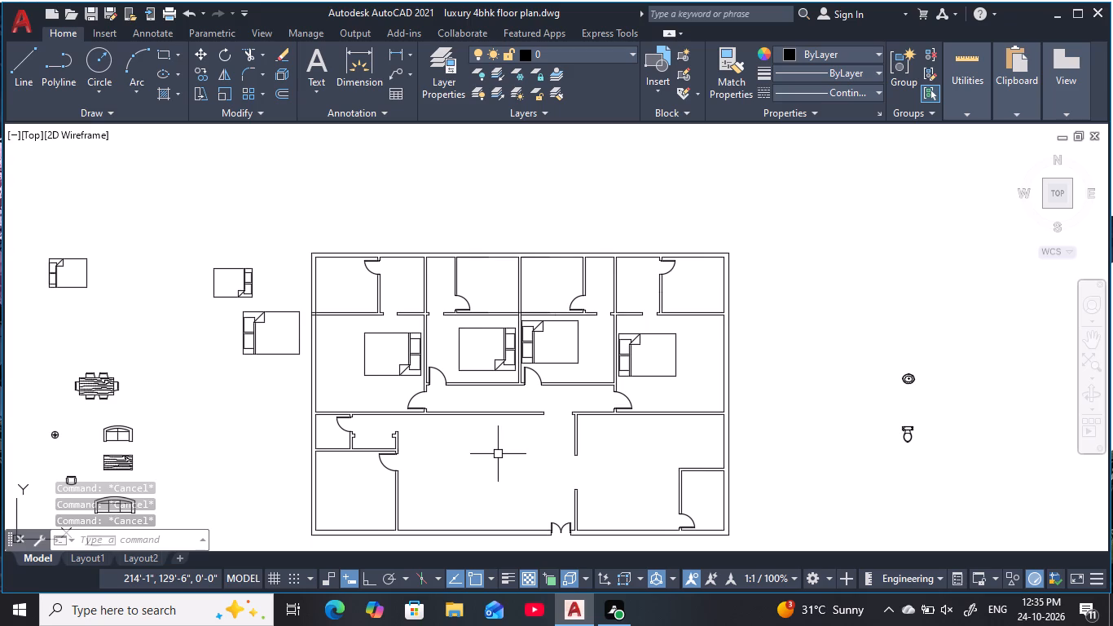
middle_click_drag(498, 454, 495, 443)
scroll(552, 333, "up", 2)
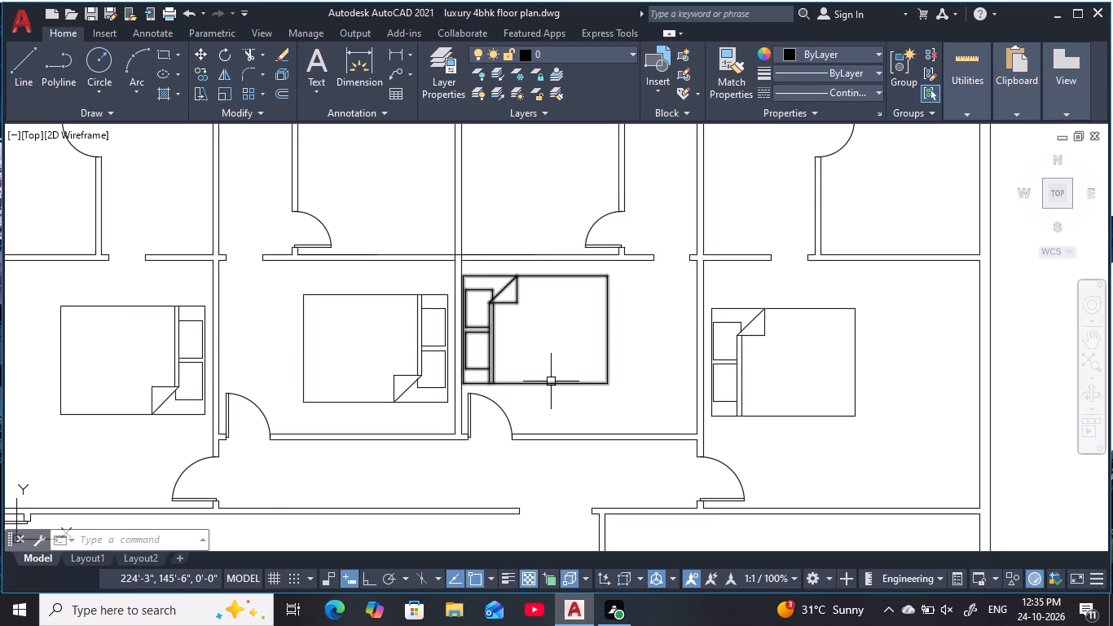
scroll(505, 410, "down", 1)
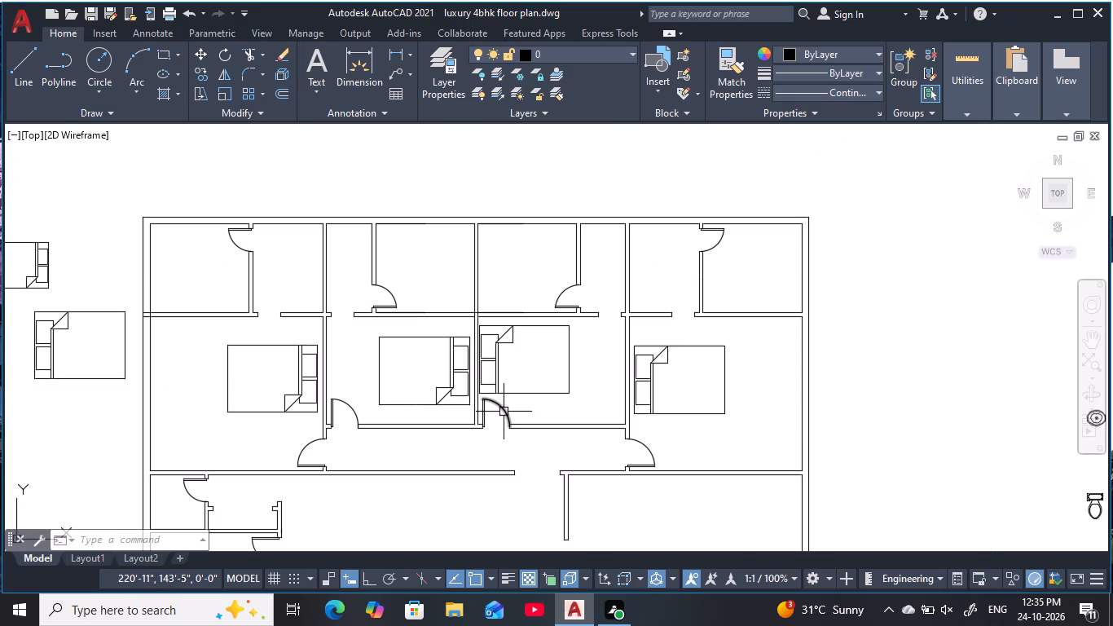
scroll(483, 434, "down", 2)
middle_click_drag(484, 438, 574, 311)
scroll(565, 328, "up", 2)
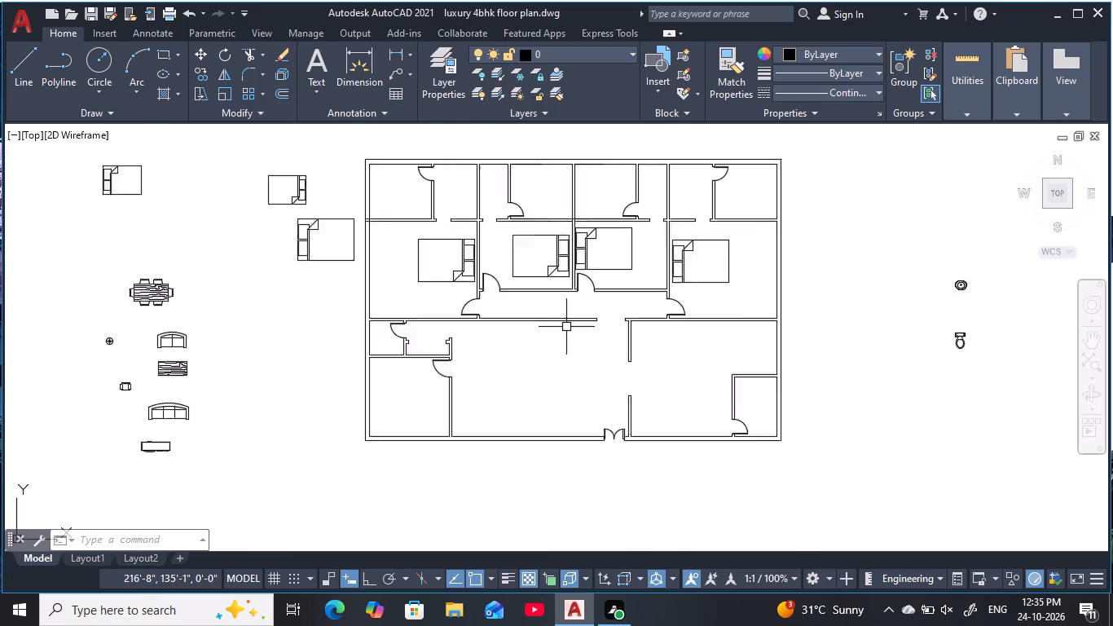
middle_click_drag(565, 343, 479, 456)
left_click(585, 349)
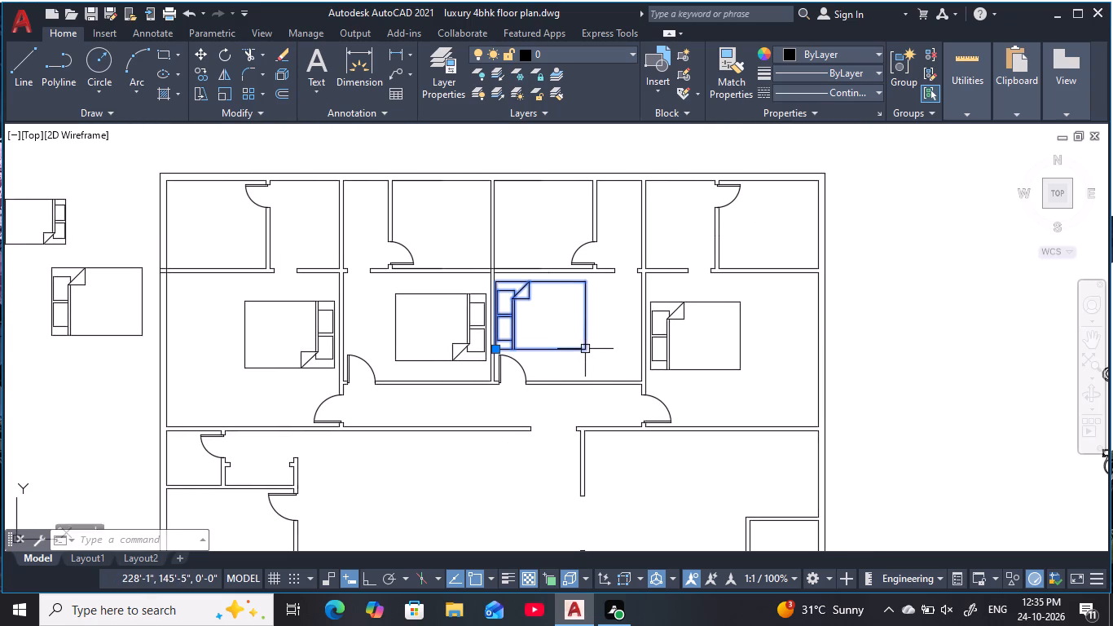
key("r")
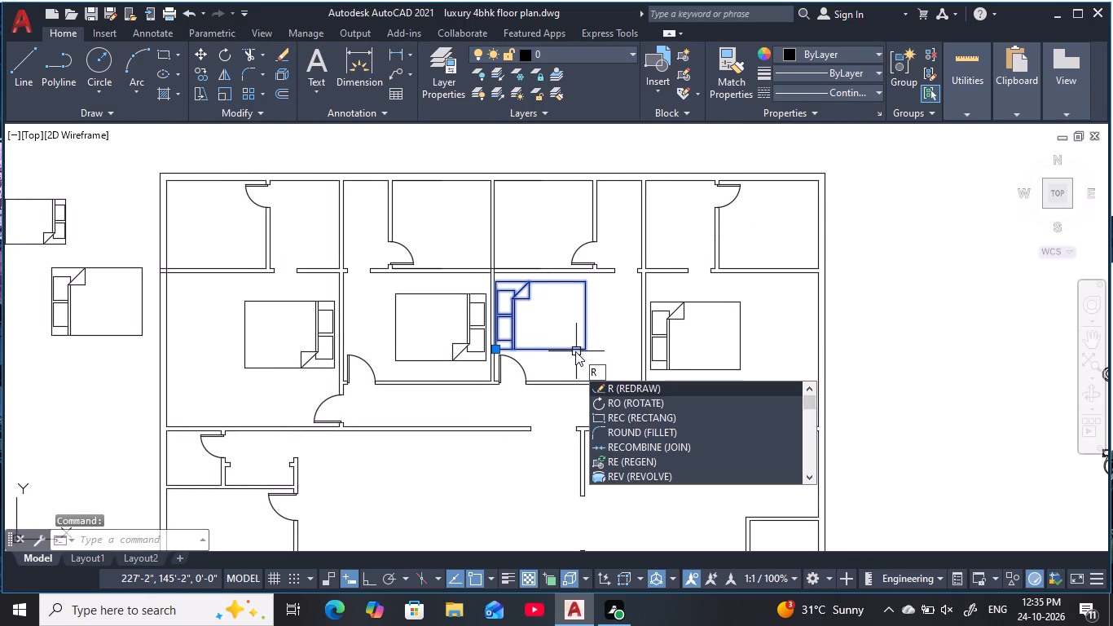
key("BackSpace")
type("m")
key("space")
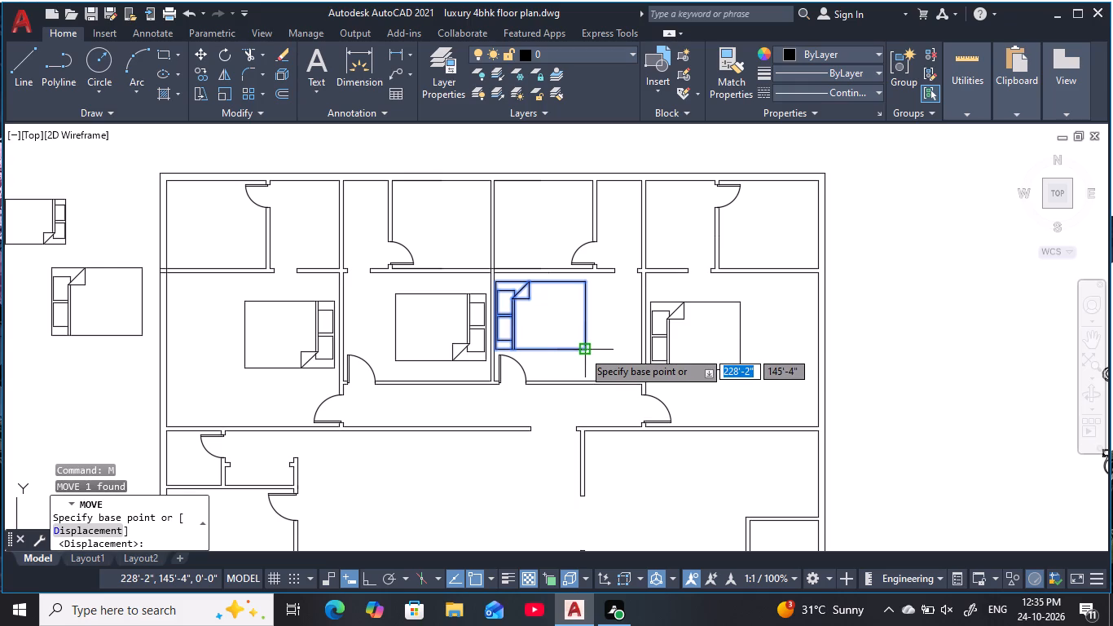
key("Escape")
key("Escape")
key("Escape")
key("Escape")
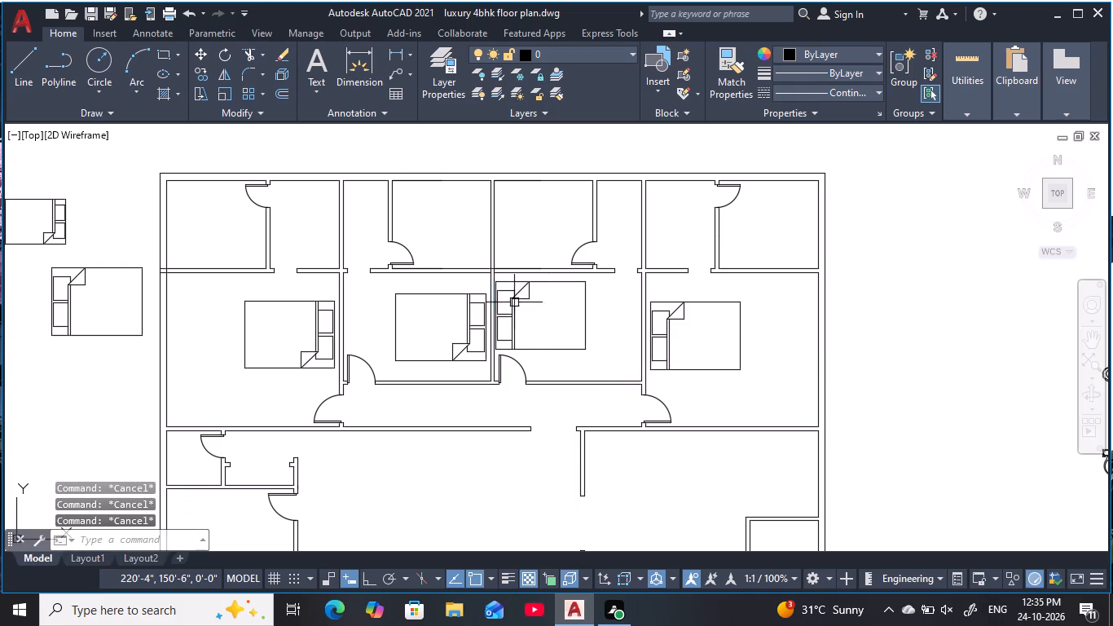
Scale the third bedroom's bed down to about 0.8 times its size, based at the middle of its headboard edge.
left_click(514, 302)
type("sc")
key("space")
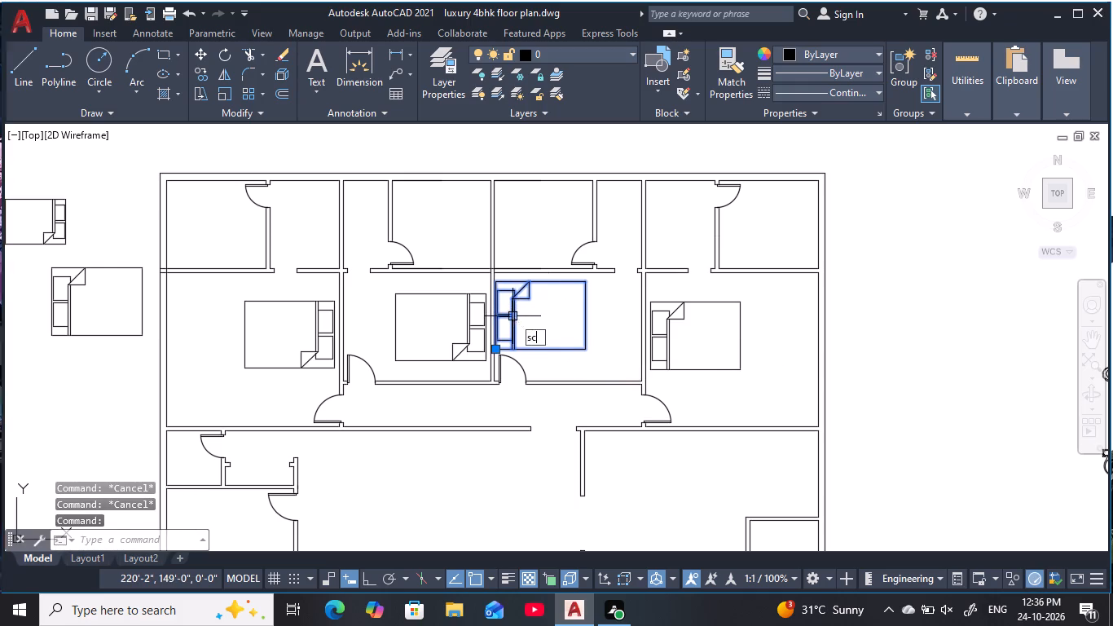
scroll(509, 318, "up", 3)
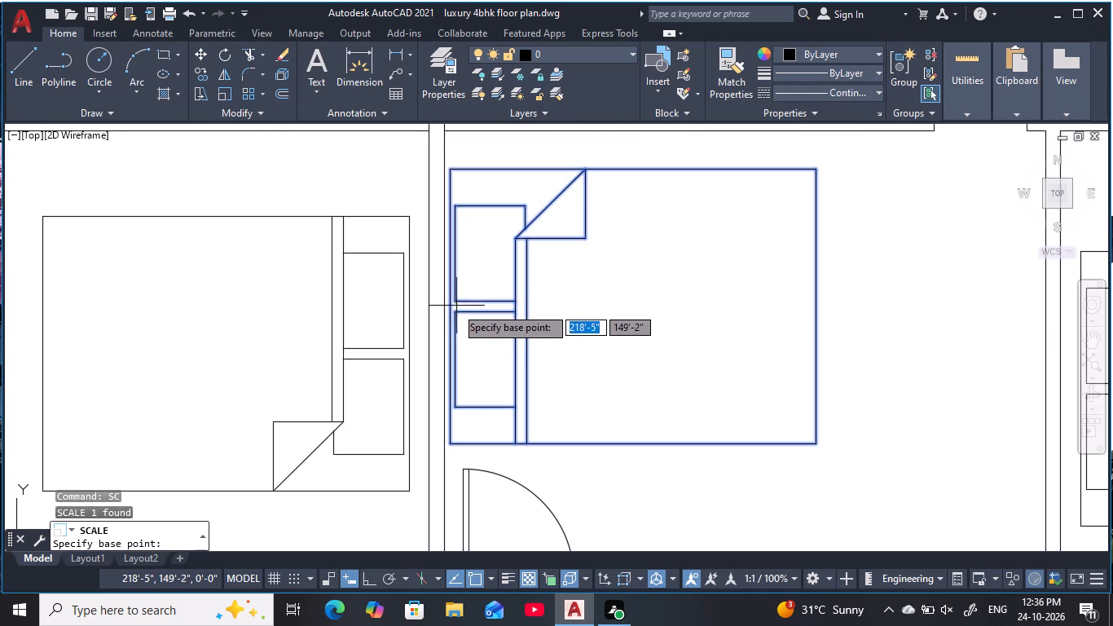
left_click(451, 308)
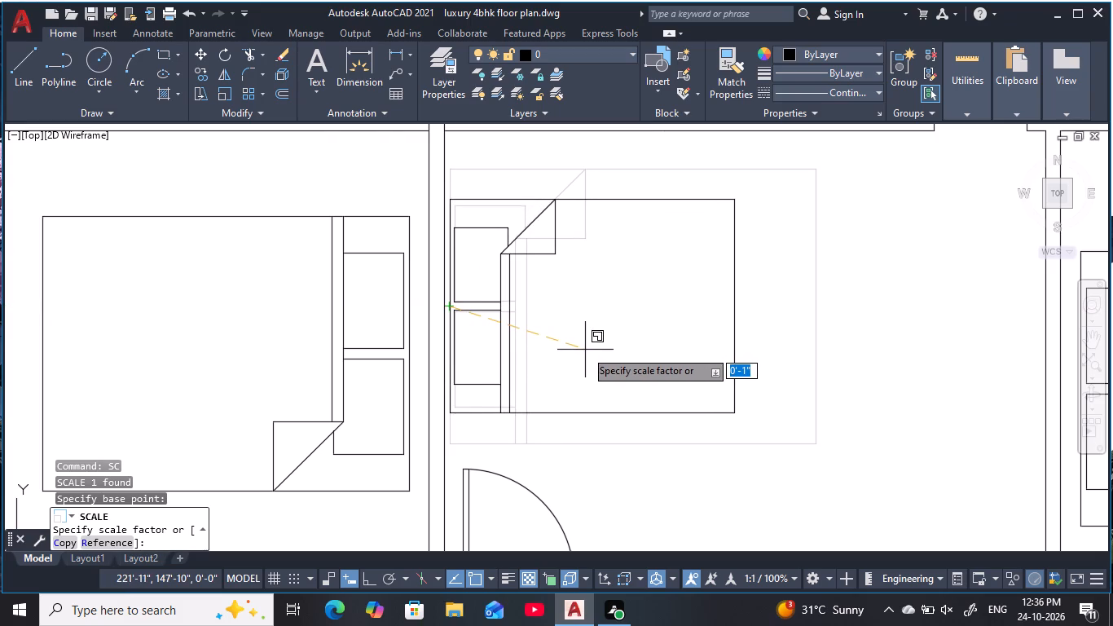
left_click(586, 350)
middle_click_drag(558, 367, 743, 351)
key("Escape")
key("Escape")
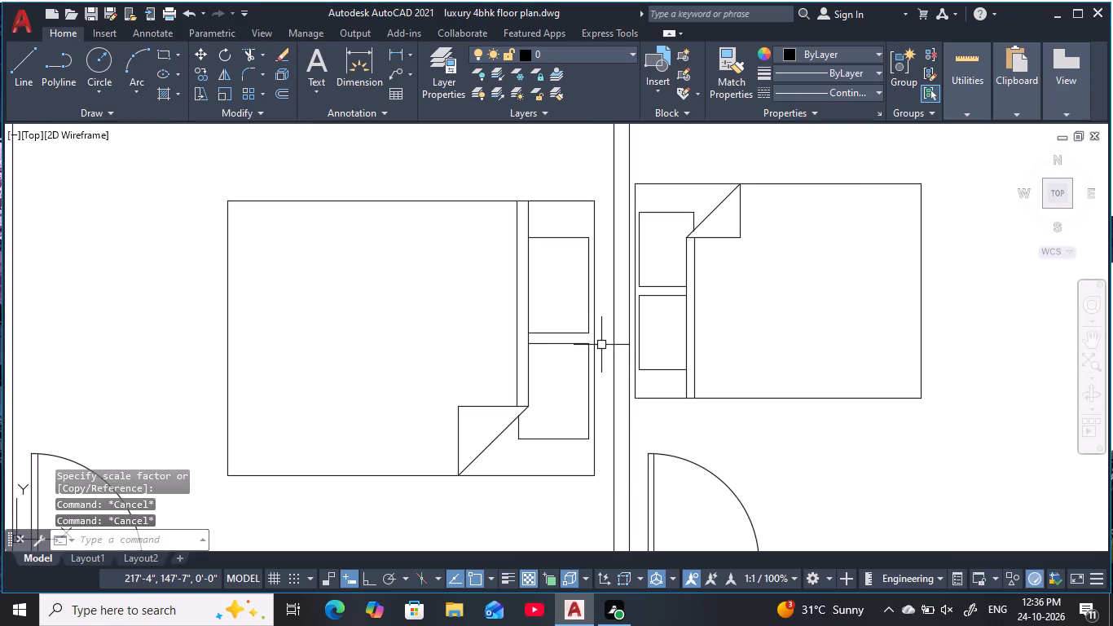
key("Escape")
key("Escape")
Erase the enlarged bed in the second bedroom.
left_click(587, 333)
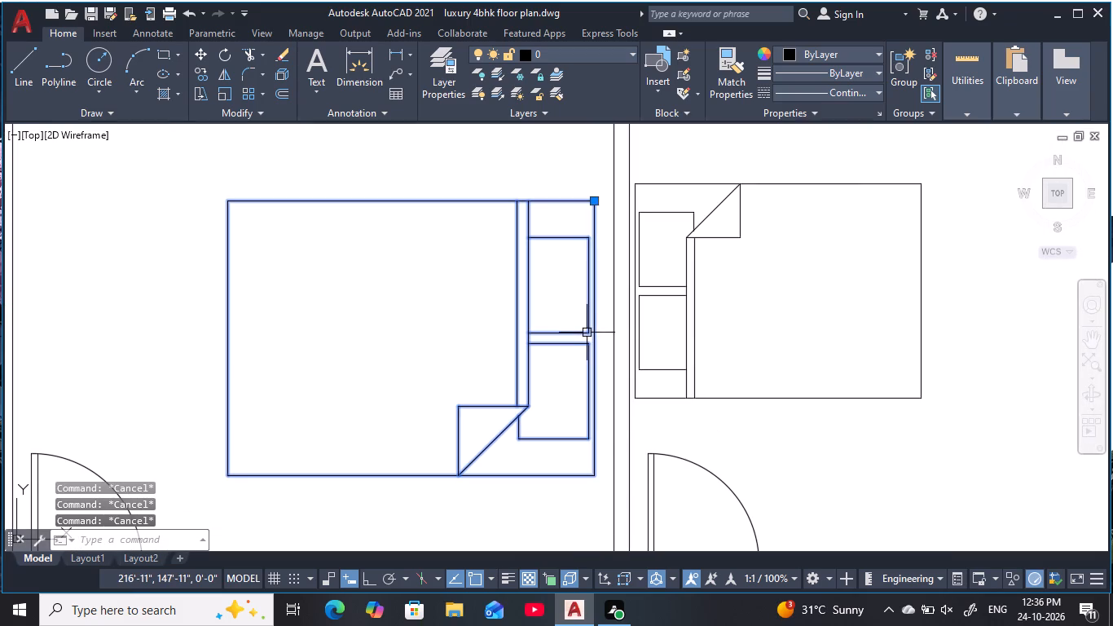
type("e")
key("space")
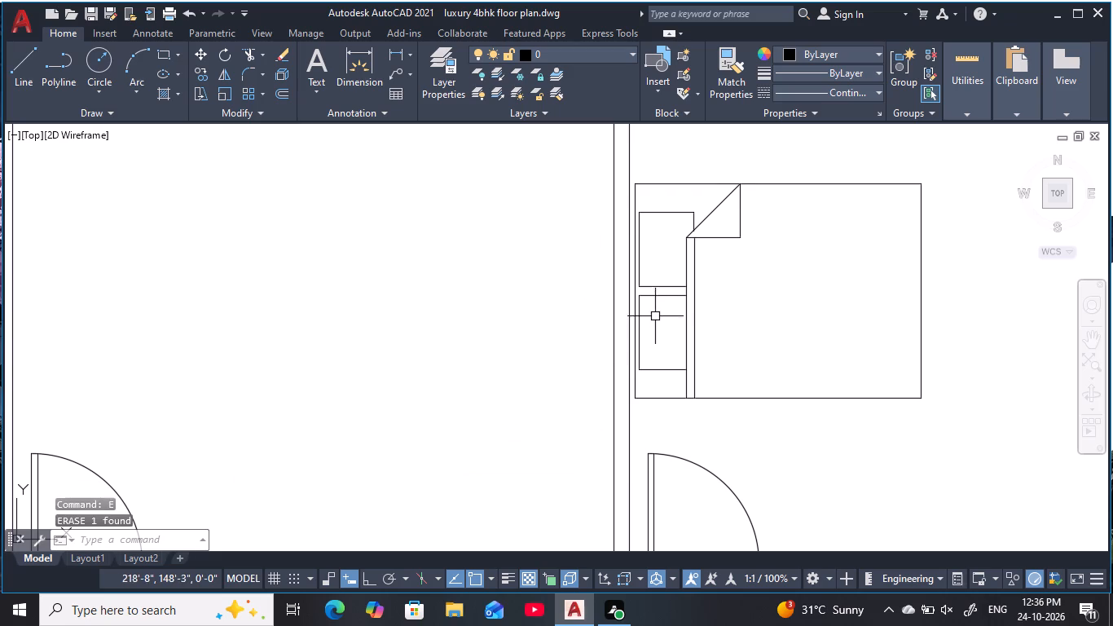
Copy the reduced bed from the third bedroom about 11 feet west into the second bedroom.
left_click(675, 291)
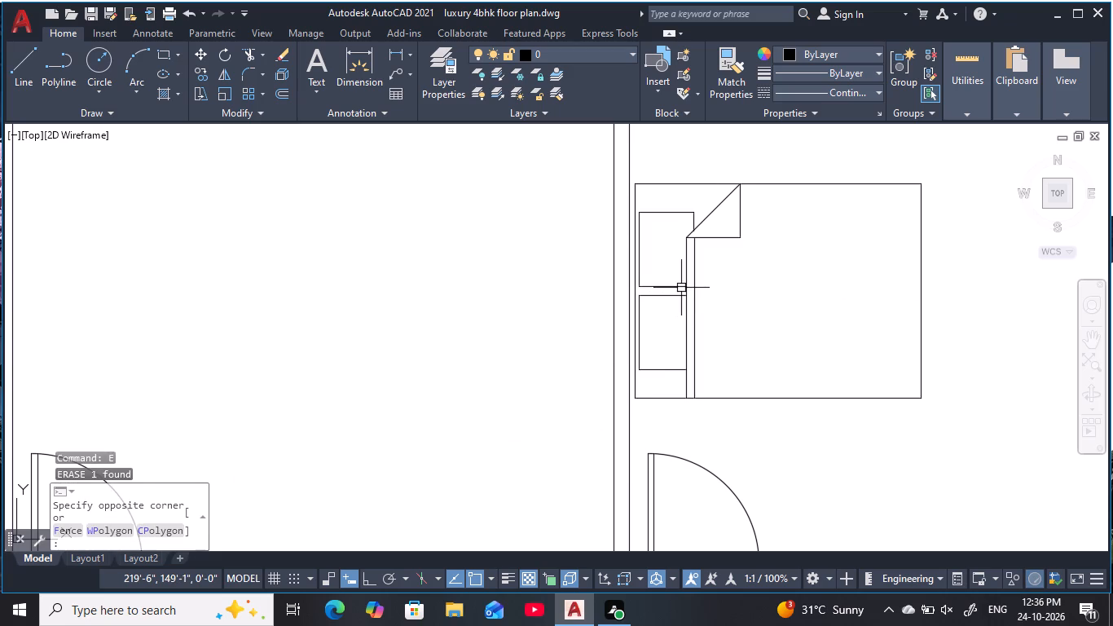
key("Escape")
key("Escape")
left_click(681, 288)
key("c")
type("o")
key("space")
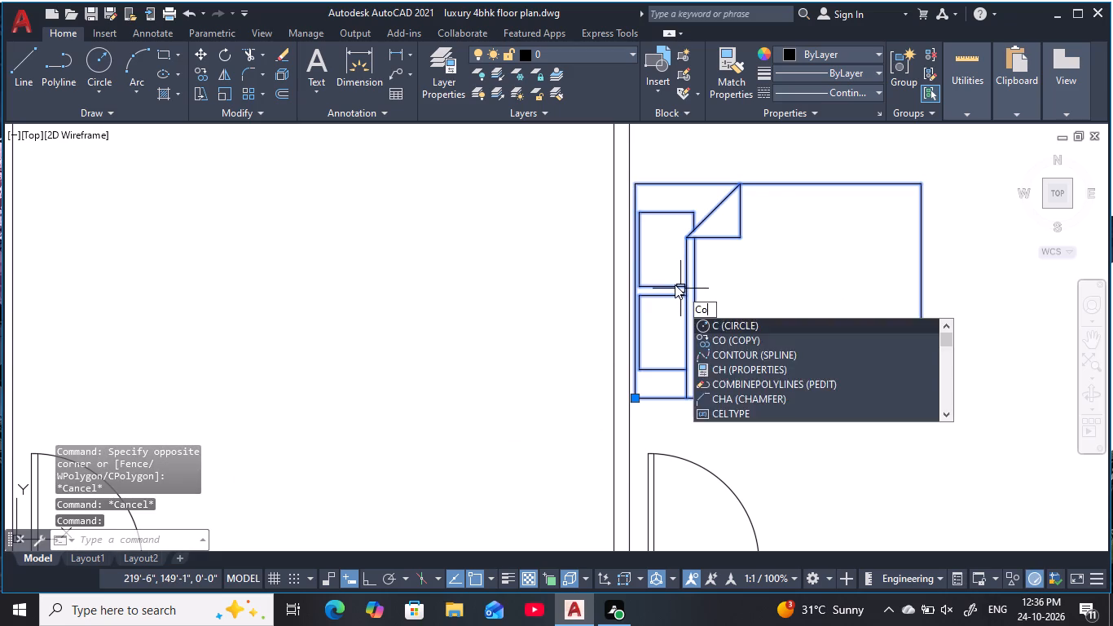
left_click(675, 285)
middle_click_drag(349, 335, 670, 270)
scroll(675, 269, "down", 1)
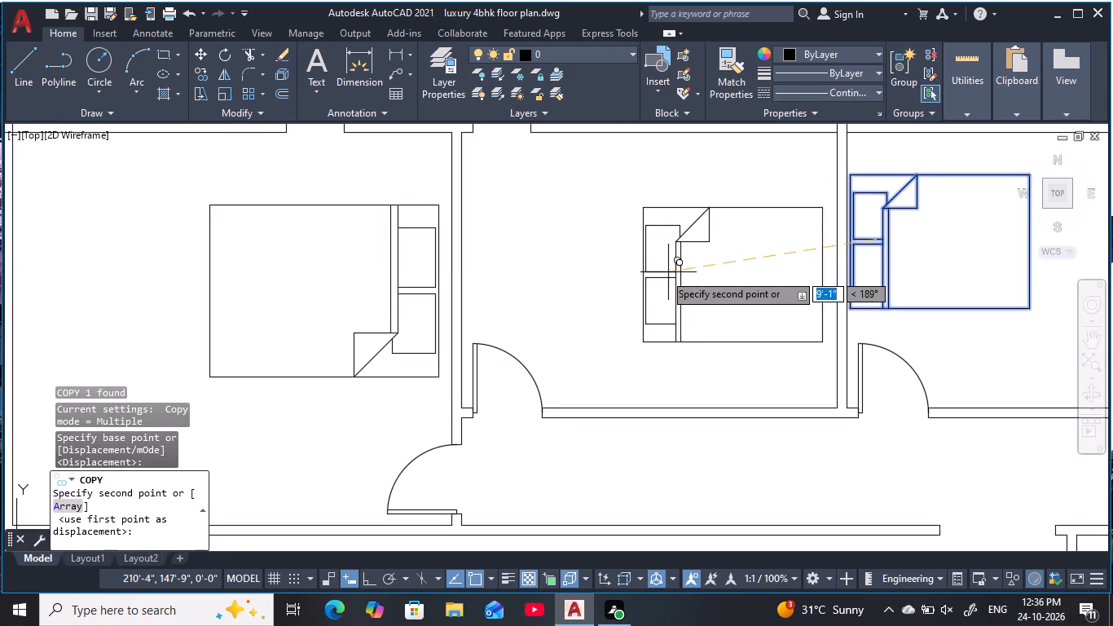
left_click(617, 266)
key("Escape")
key("Escape")
Rotate the reduced bed copy in the second bedroom by roughly 180° about a point beside its pillows, turning its headboard east.
left_click(616, 266)
key("r")
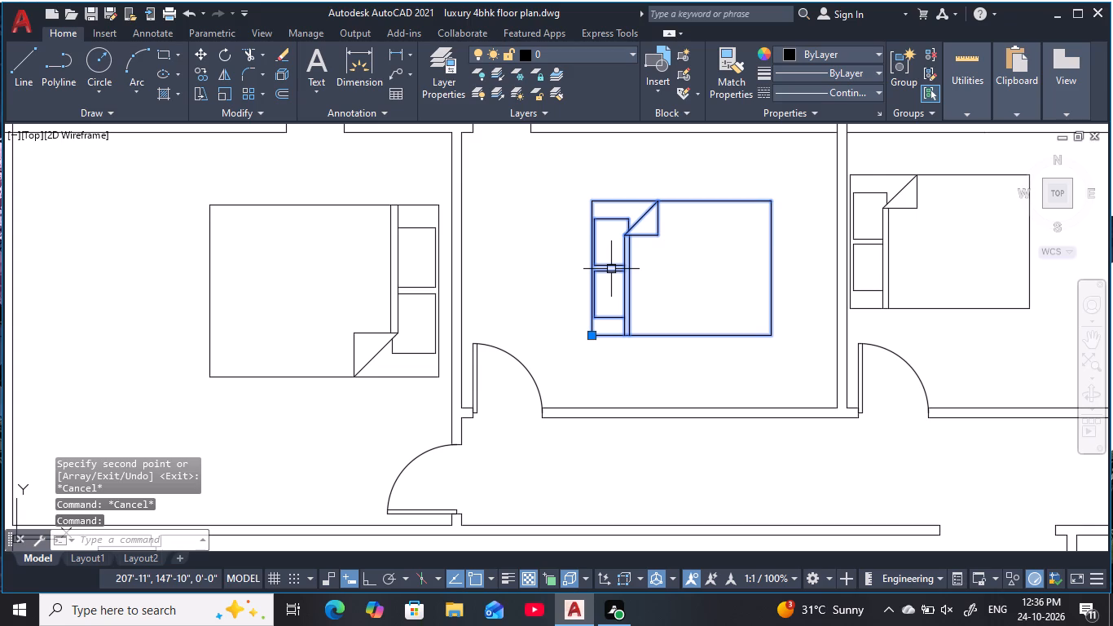
key("o")
key("space")
left_click(618, 271)
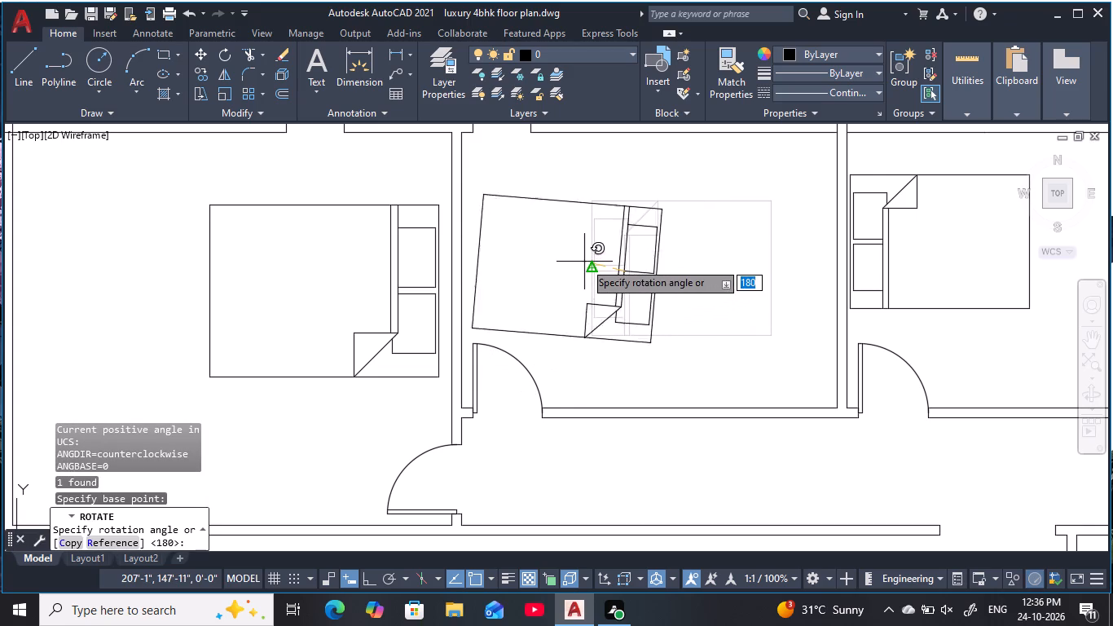
key("F8")
left_click(585, 266)
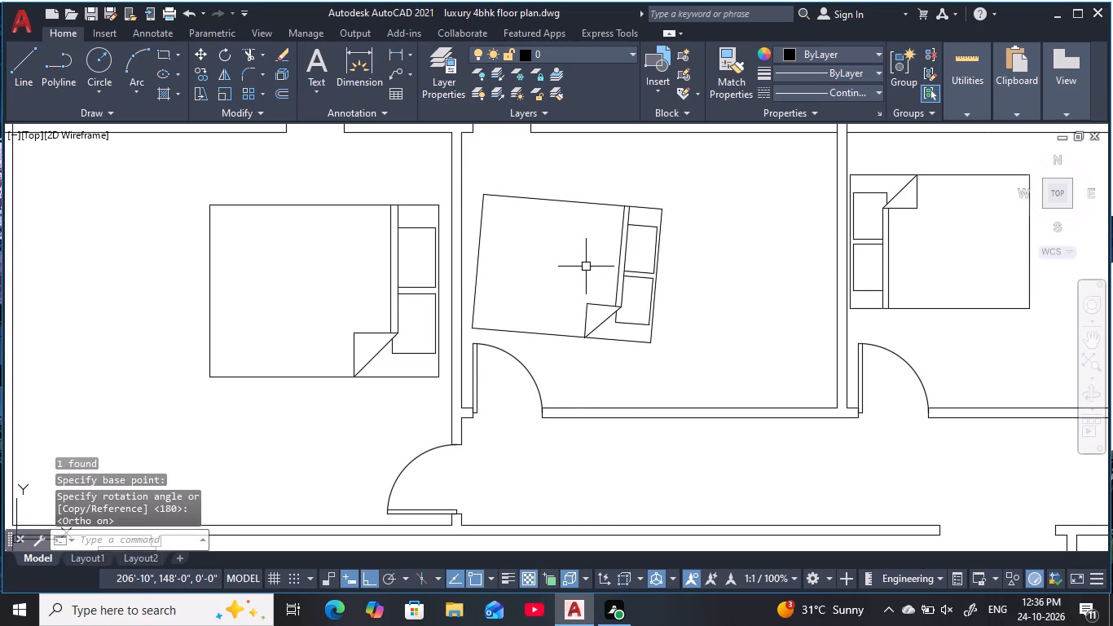
Undo the slanted rotation and rotate the second bedroom's bed exactly 180° about a point beside its pillows, so its headboard faces east.
key("ctrl+z")
left_click(640, 240)
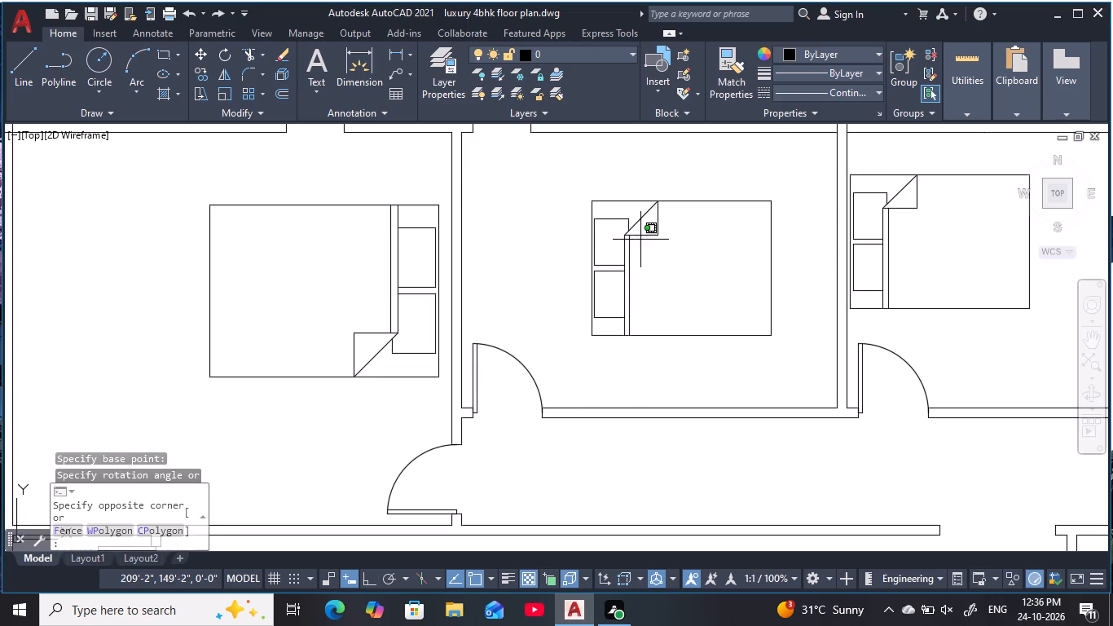
left_click(600, 234)
type("ro")
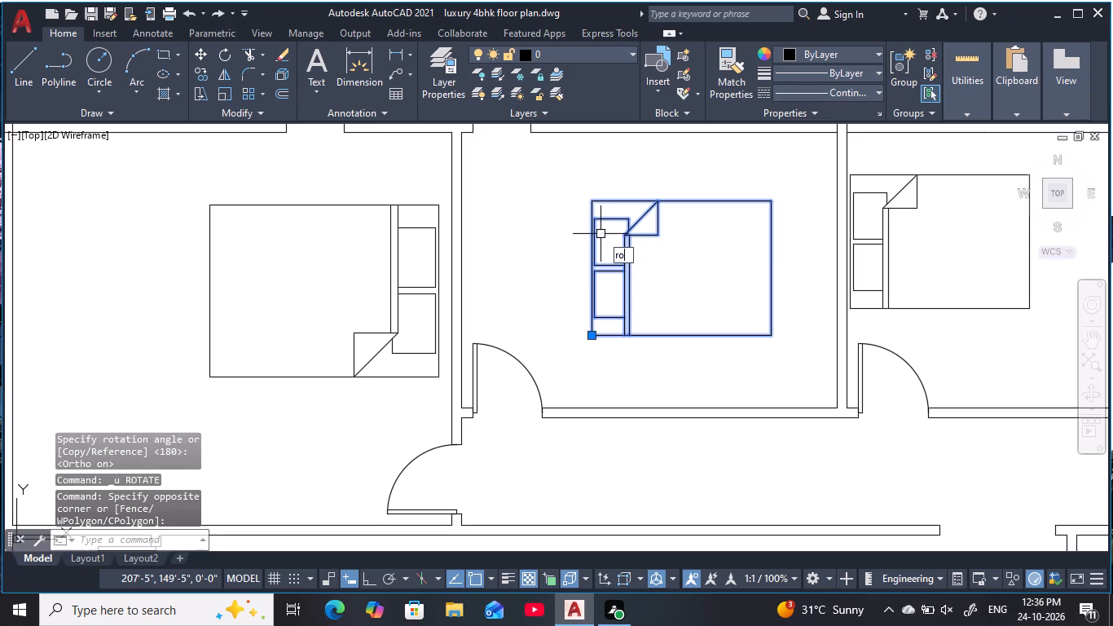
key("space")
left_click(607, 238)
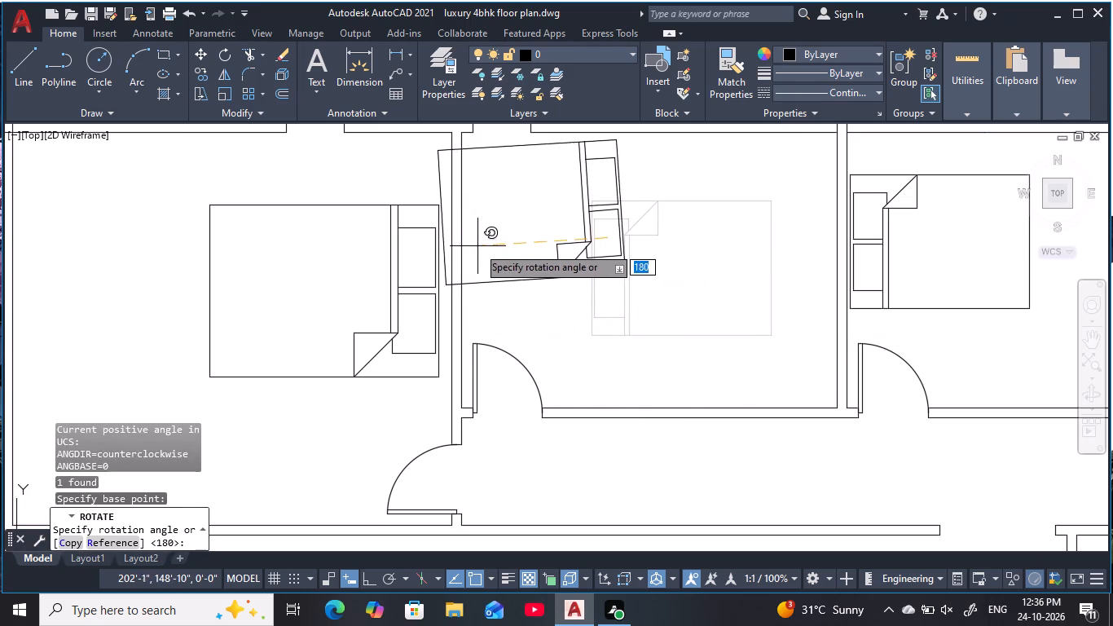
key("F8")
left_click(482, 244)
key("Escape")
key("Escape")
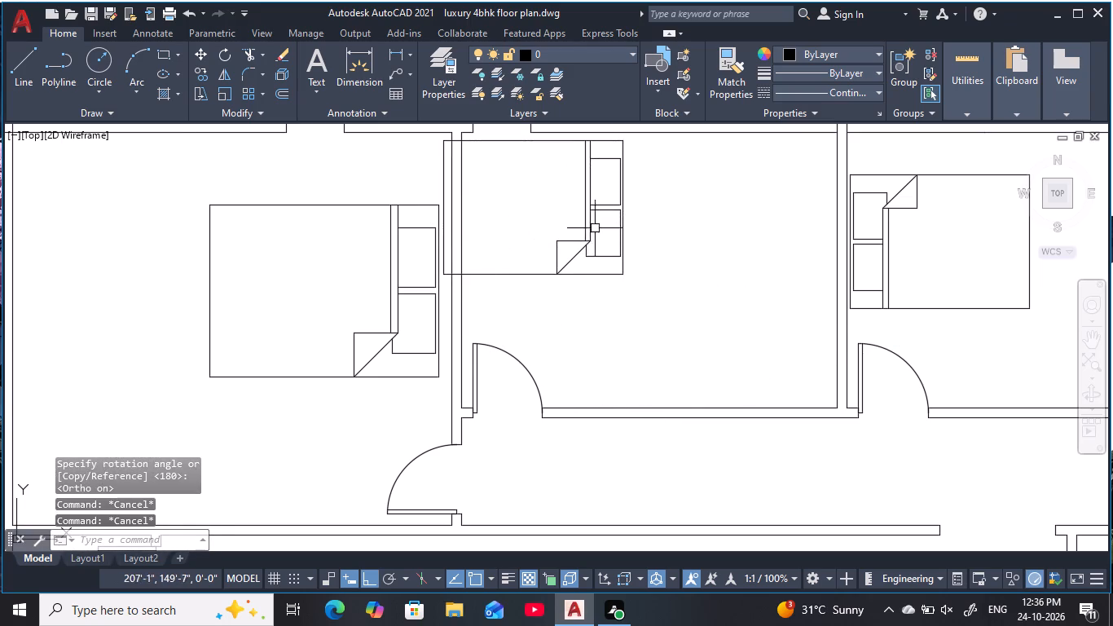
Move the rotated bed about 9 feet, east and slightly south, so its headboard sits beside the second bedroom's east wall.
left_click(616, 218)
key("m")
key("space")
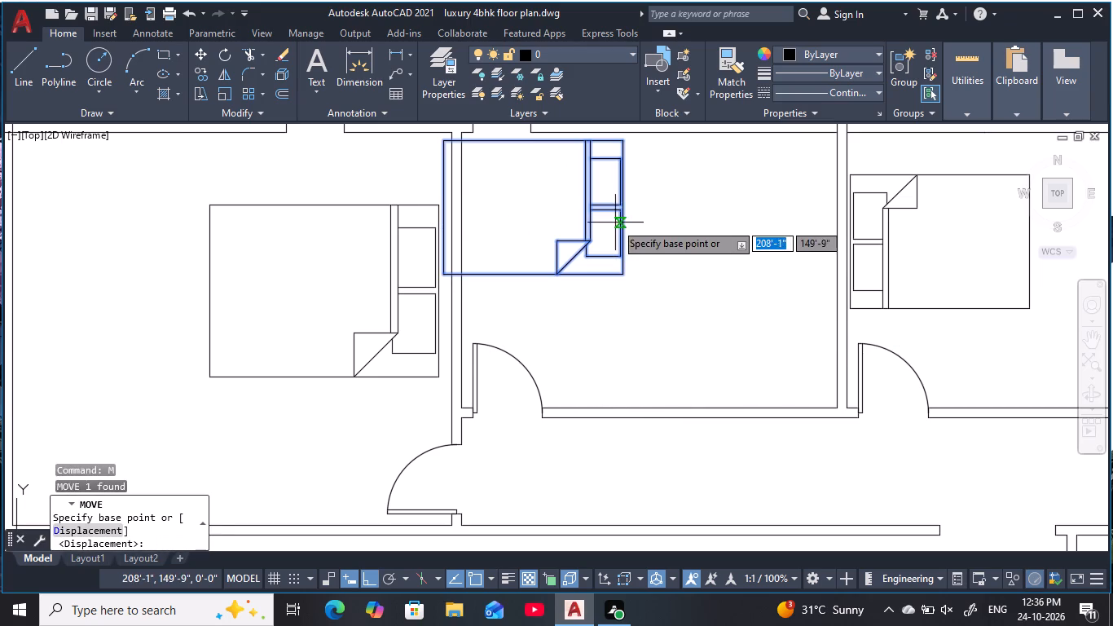
left_click(622, 207)
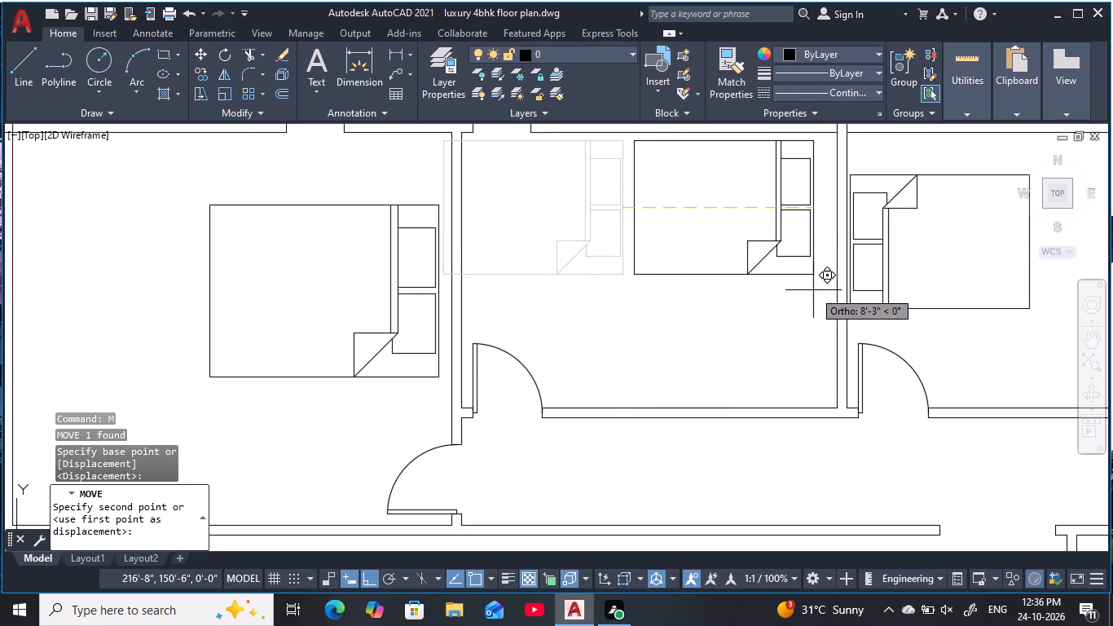
key("F8")
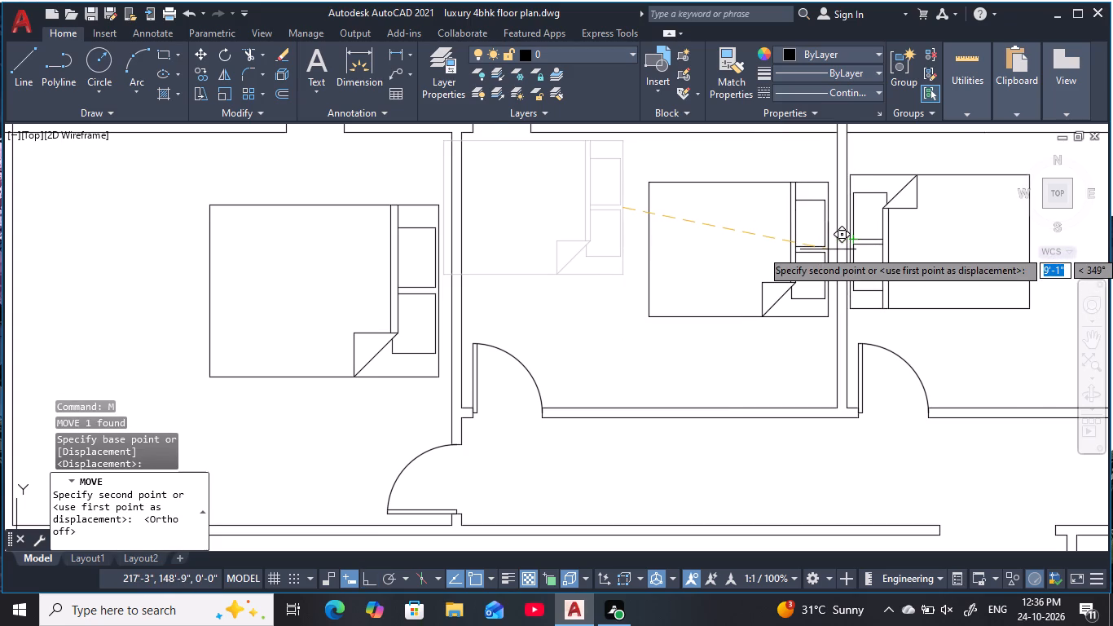
scroll(828, 249, "up", 1)
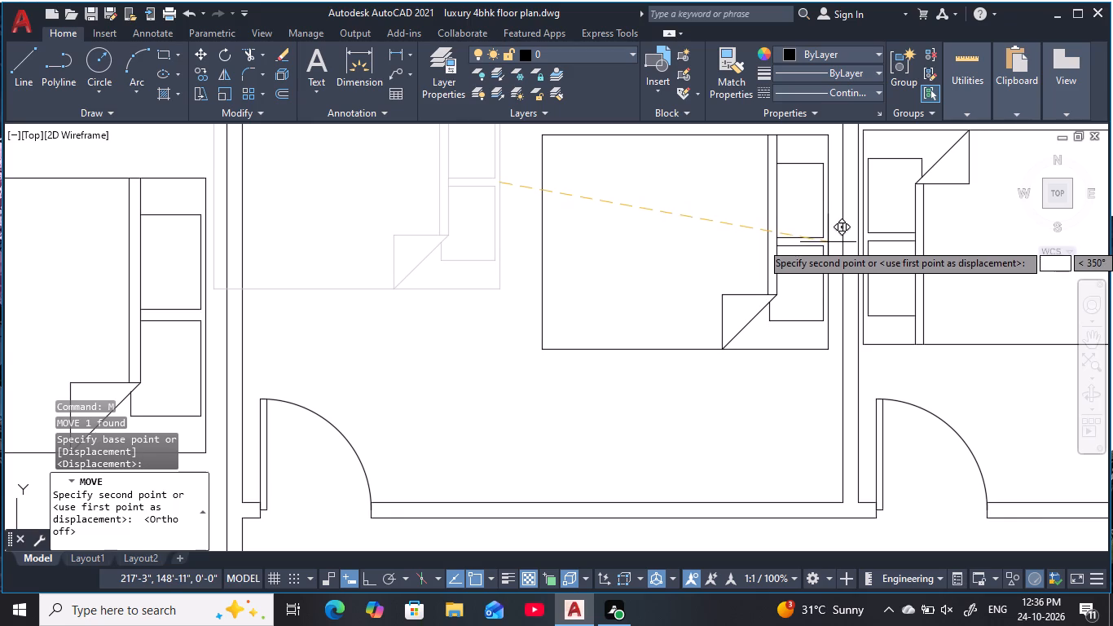
left_click(828, 241)
key("Escape")
scroll(822, 253, "down", 2)
key("Escape")
key("Escape")
scroll(820, 262, "down", 1)
key("Escape")
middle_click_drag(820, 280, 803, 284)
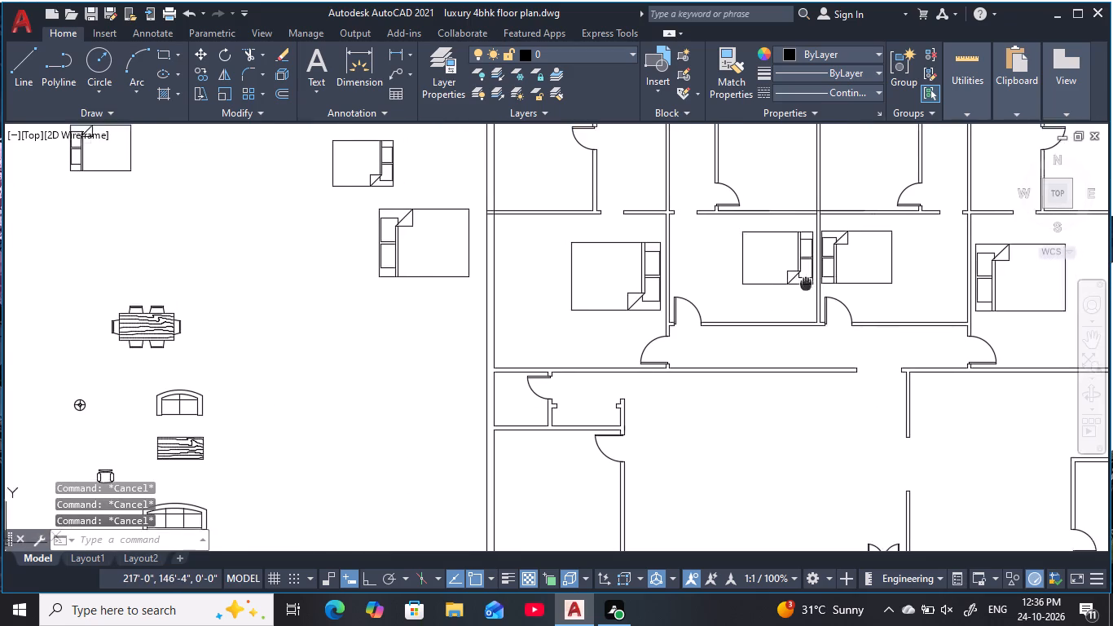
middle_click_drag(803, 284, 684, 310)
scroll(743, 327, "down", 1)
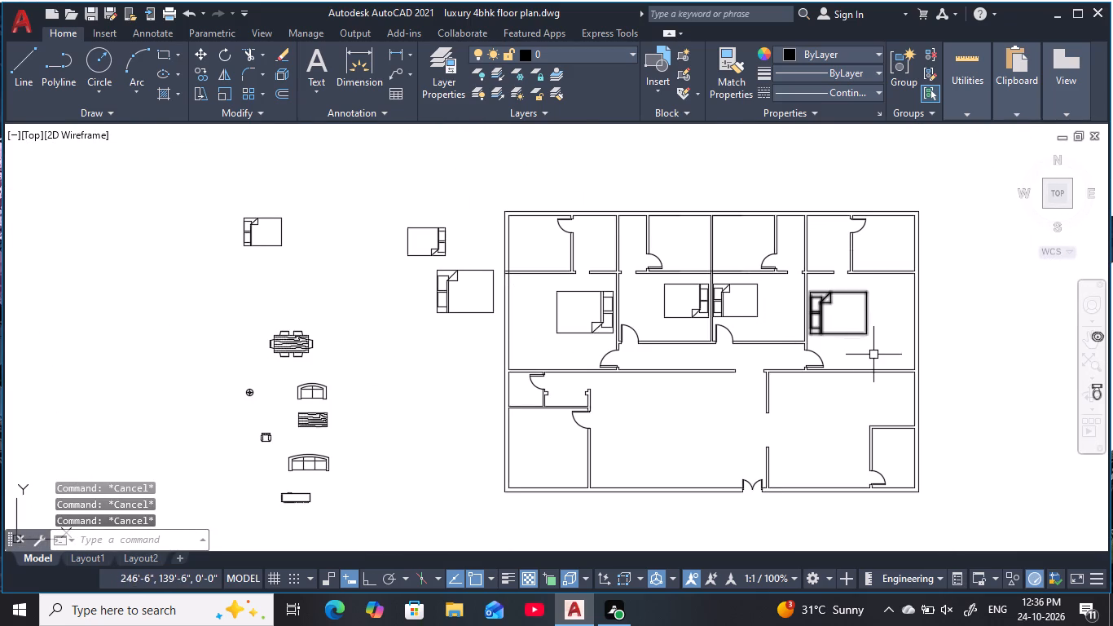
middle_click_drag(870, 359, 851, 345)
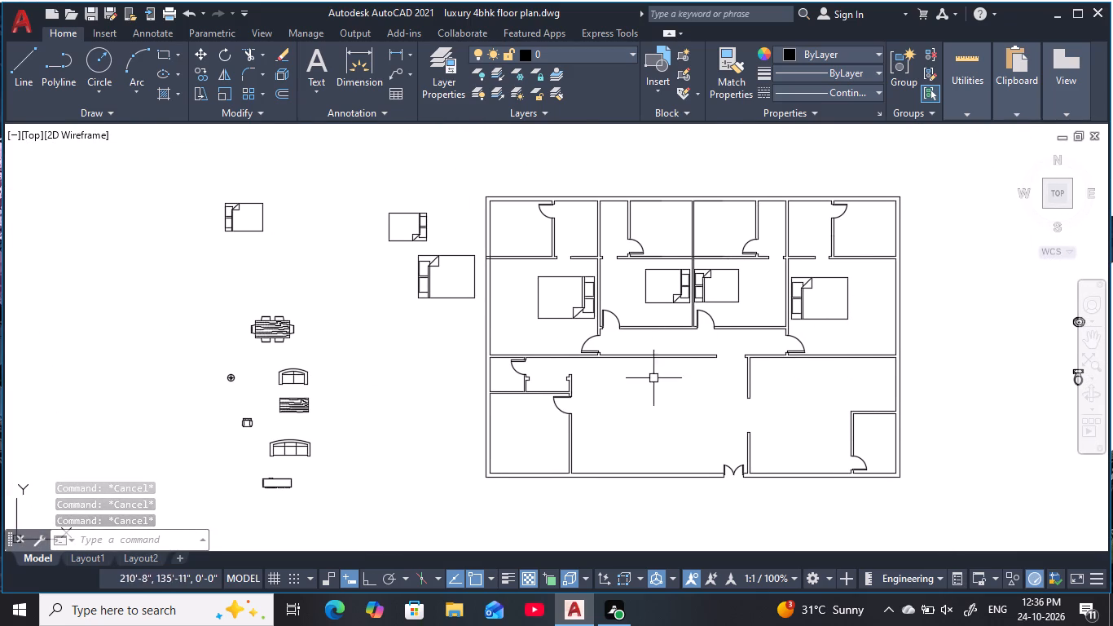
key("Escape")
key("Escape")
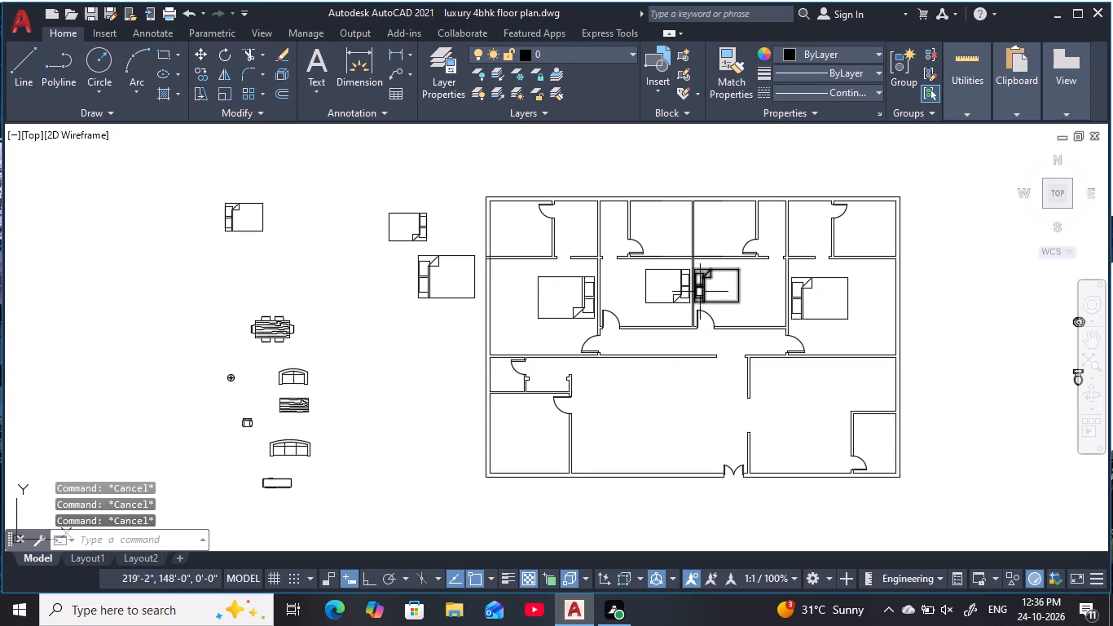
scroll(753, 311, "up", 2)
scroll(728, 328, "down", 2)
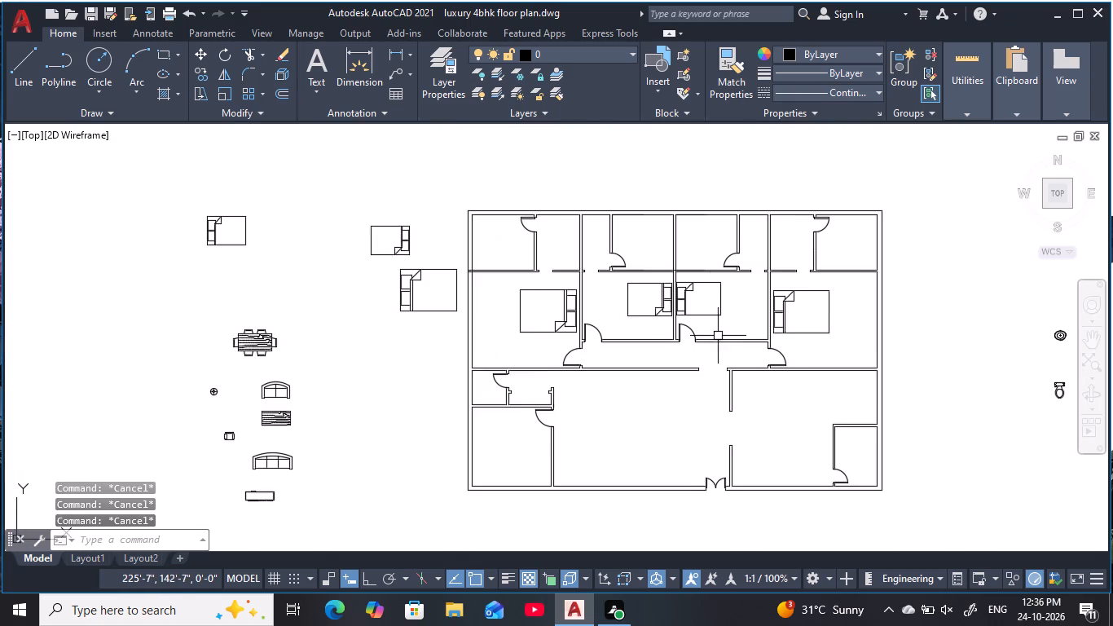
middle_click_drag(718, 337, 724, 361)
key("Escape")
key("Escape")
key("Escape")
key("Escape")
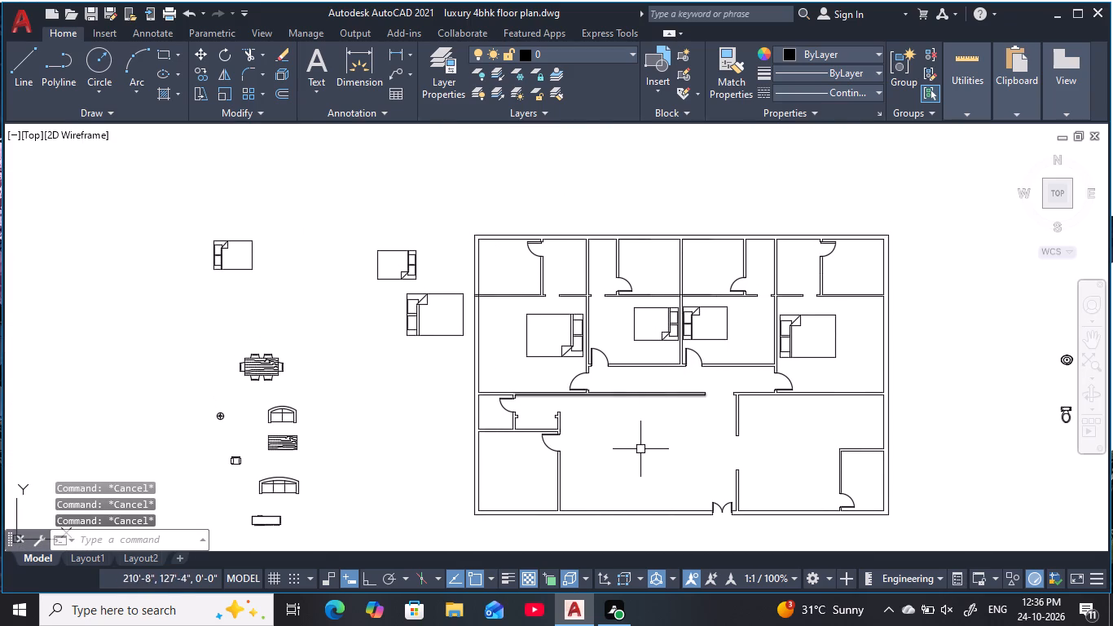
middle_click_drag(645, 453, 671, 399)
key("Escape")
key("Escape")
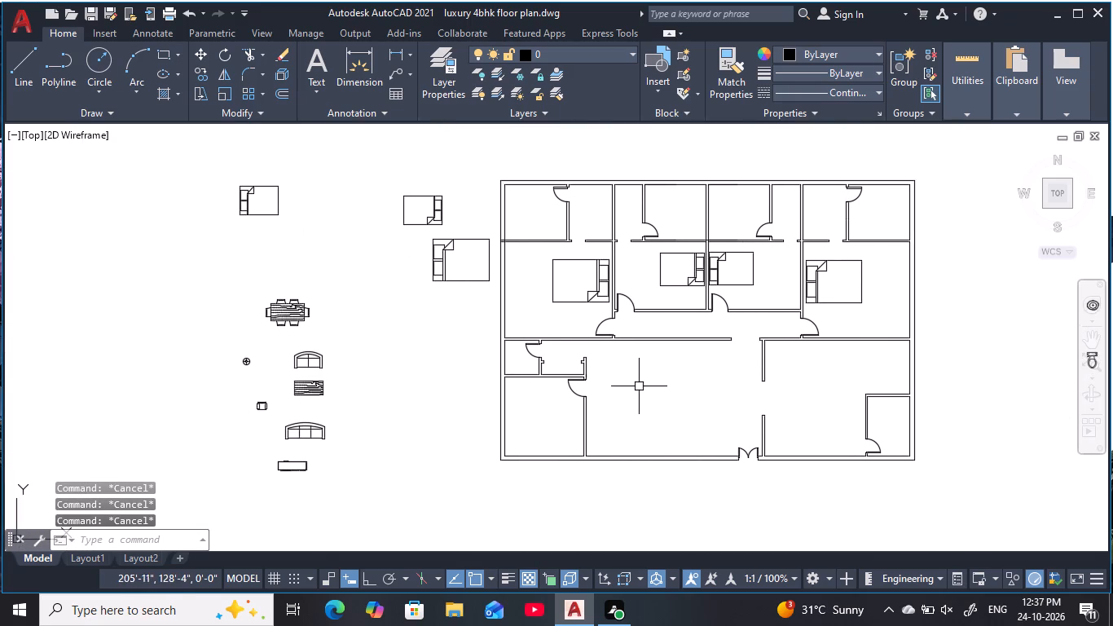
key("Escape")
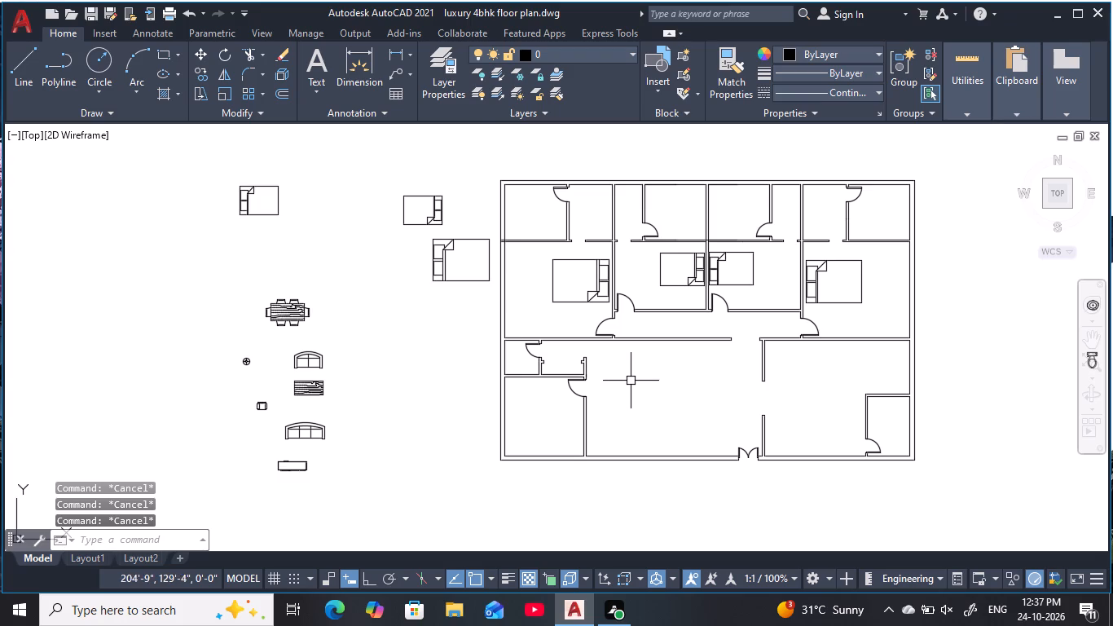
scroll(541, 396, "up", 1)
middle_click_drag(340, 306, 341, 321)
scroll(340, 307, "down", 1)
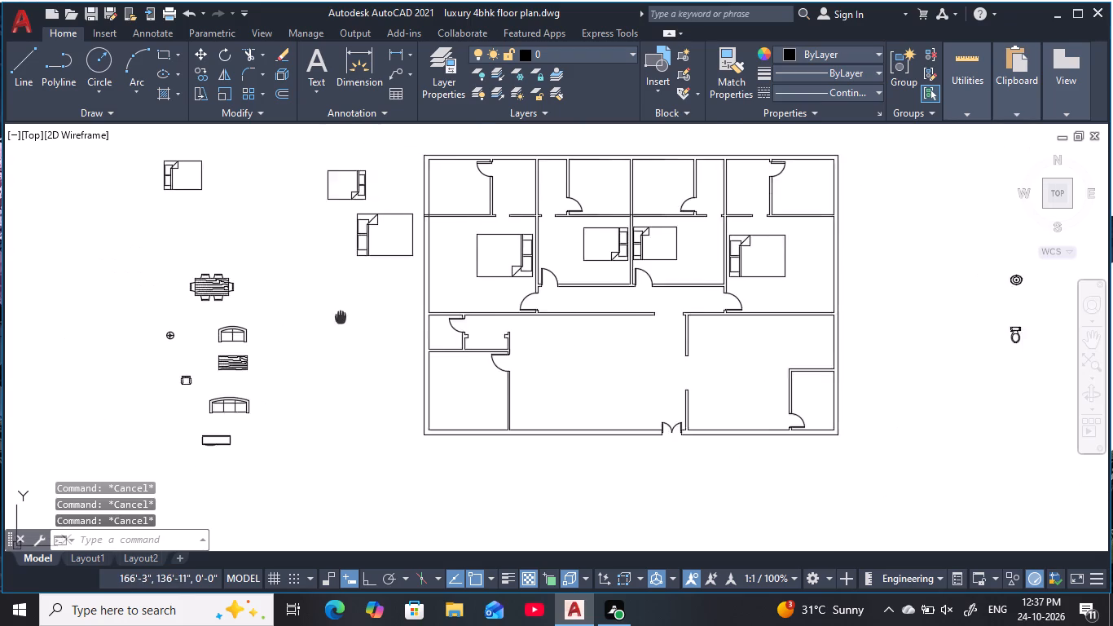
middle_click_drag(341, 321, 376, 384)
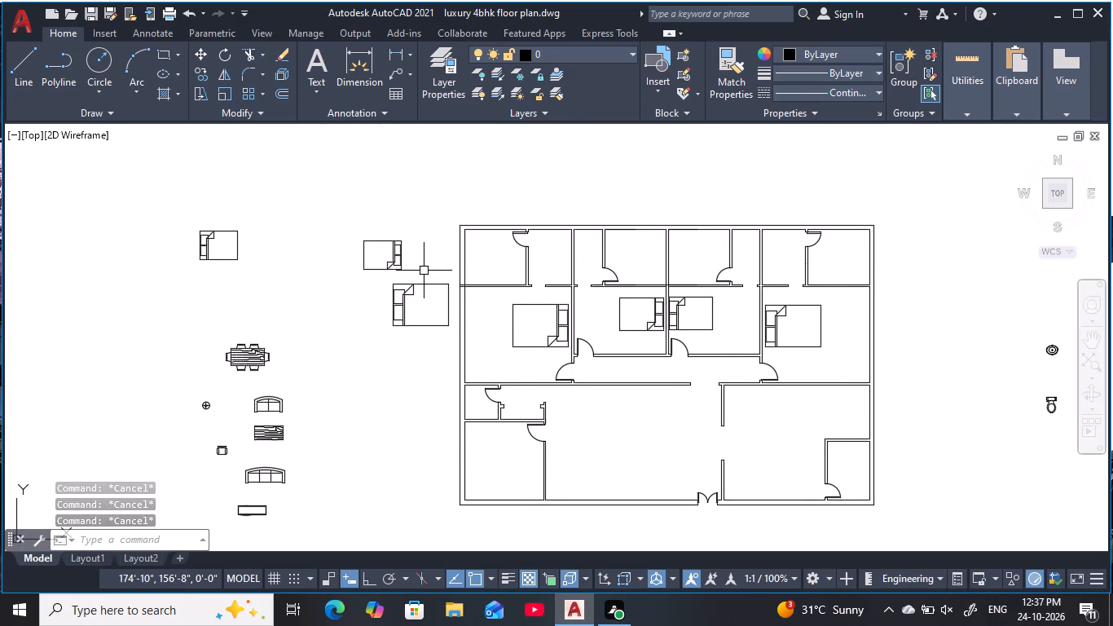
Copy the second bedroom's bed to the empty area outside the plan's west wall, beside the loose sofas.
left_click(639, 333)
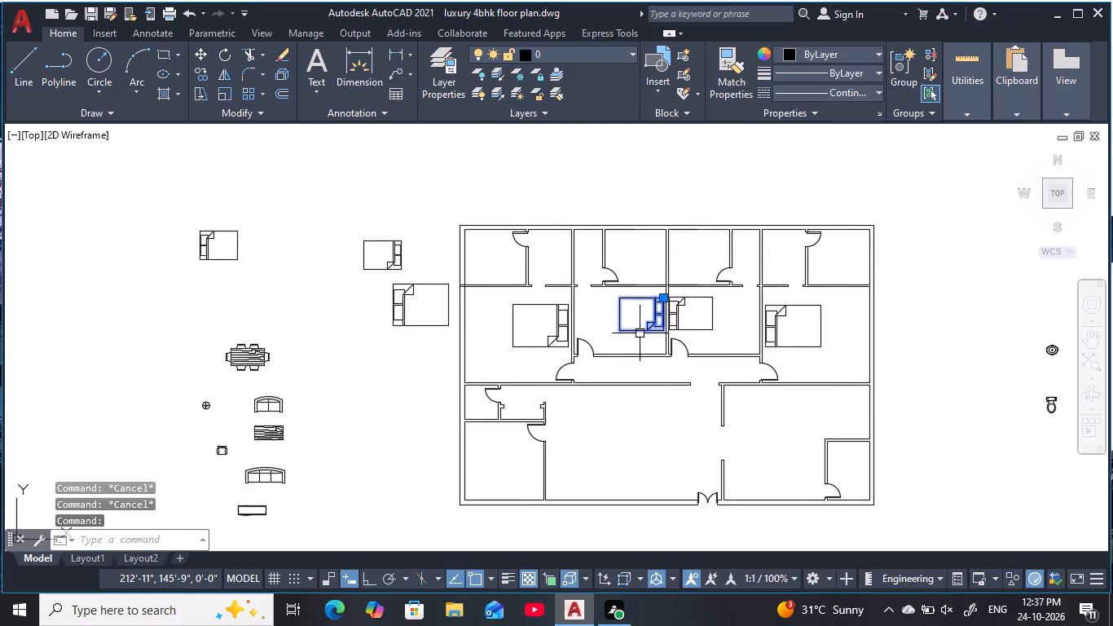
key("c")
type("o")
key("space")
left_click(648, 315)
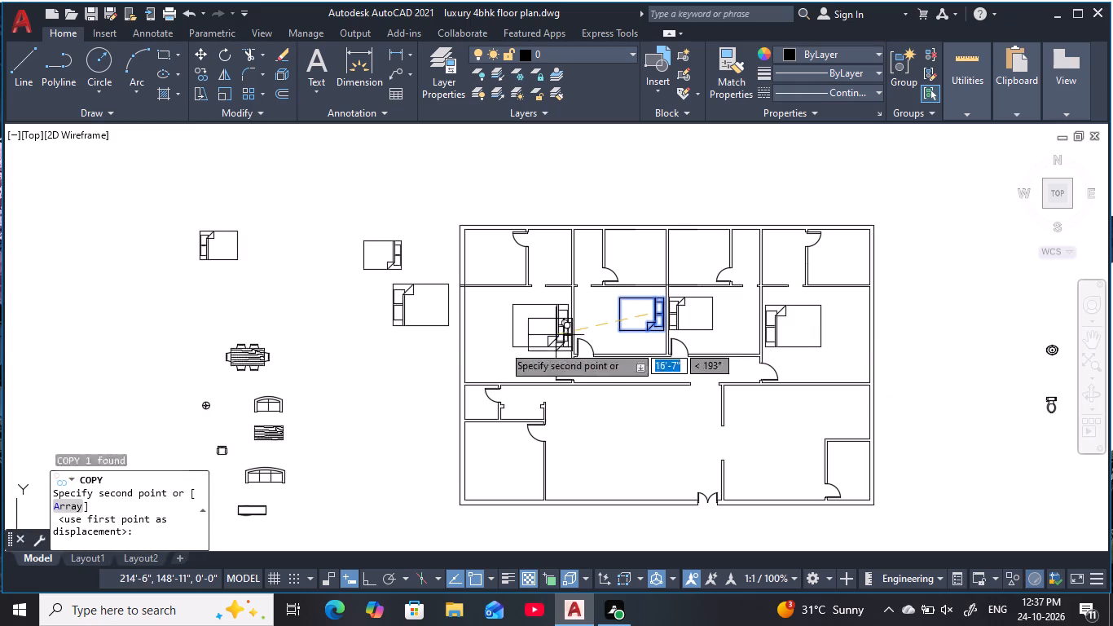
left_click(372, 418)
key("Escape")
key("Escape")
Rotate the new bed copy outside the plan by 90° about its headboard edge, so the headboard faces north.
left_click(405, 454)
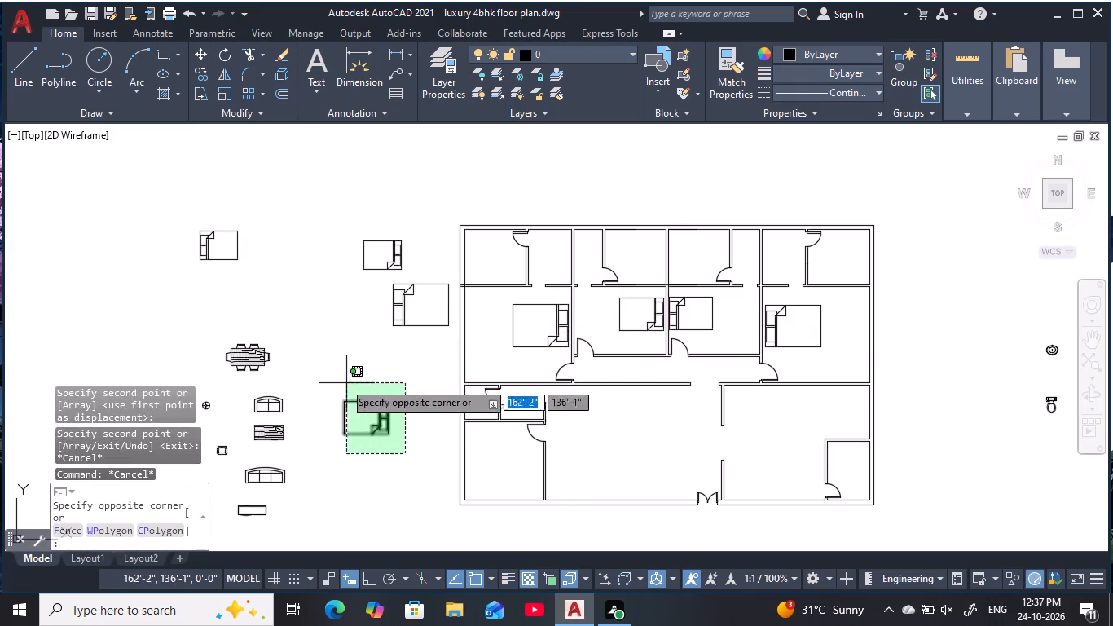
left_click(333, 376)
key("r")
key("o")
key("space")
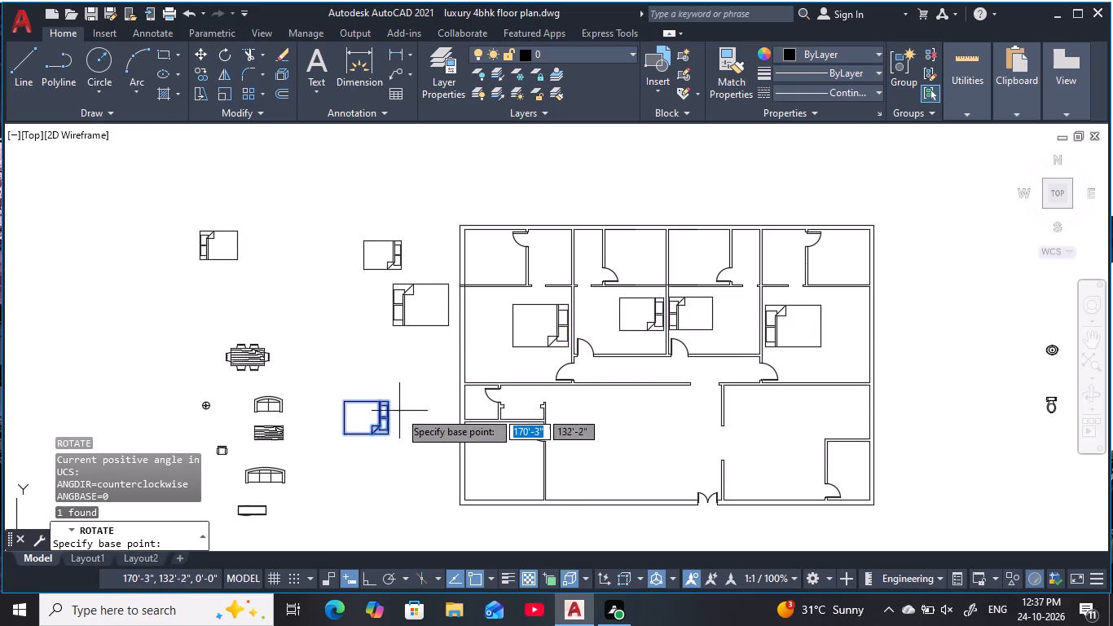
left_click(390, 420)
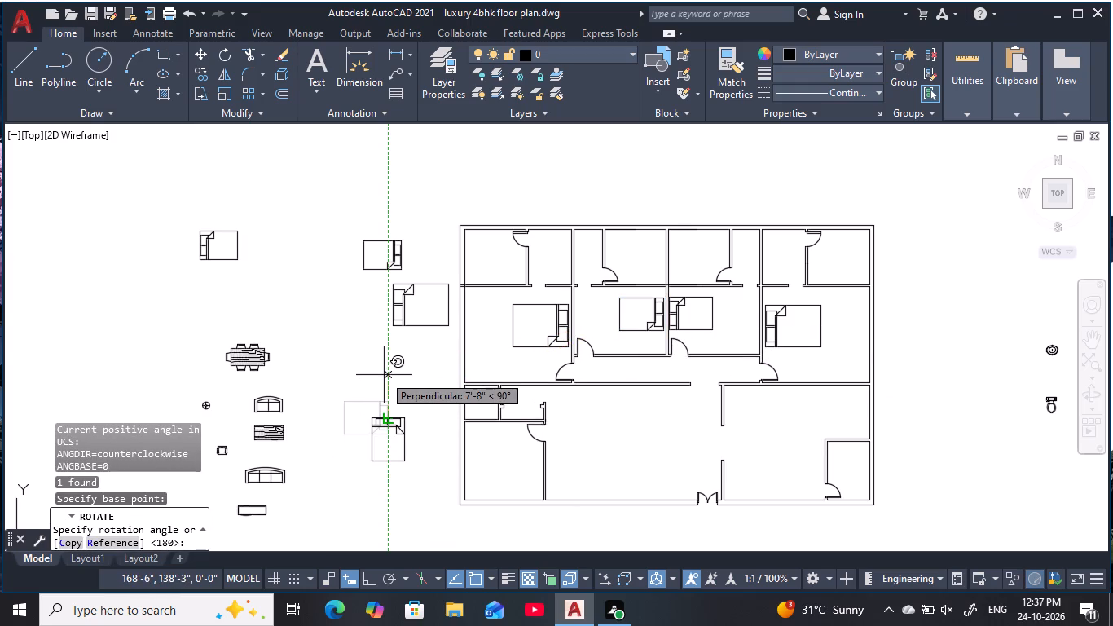
left_click(384, 375)
key("Escape")
key("Escape")
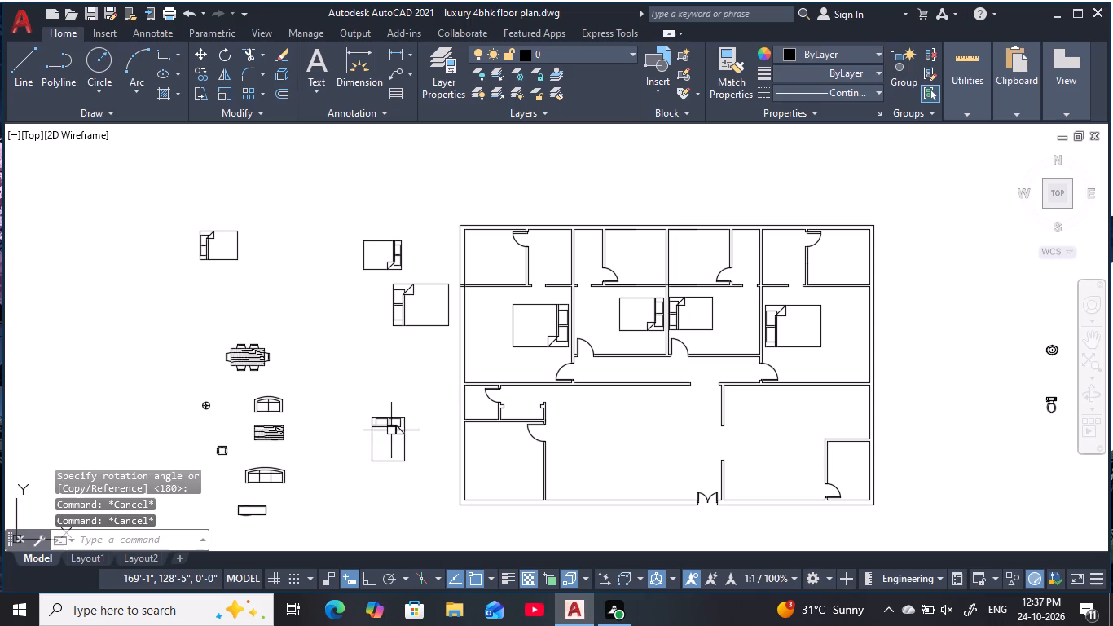
Copy the north-facing bed by its headboard midpoint about 19.5 feet east into the southwest room, just below its north wall.
left_click(391, 430)
key("c")
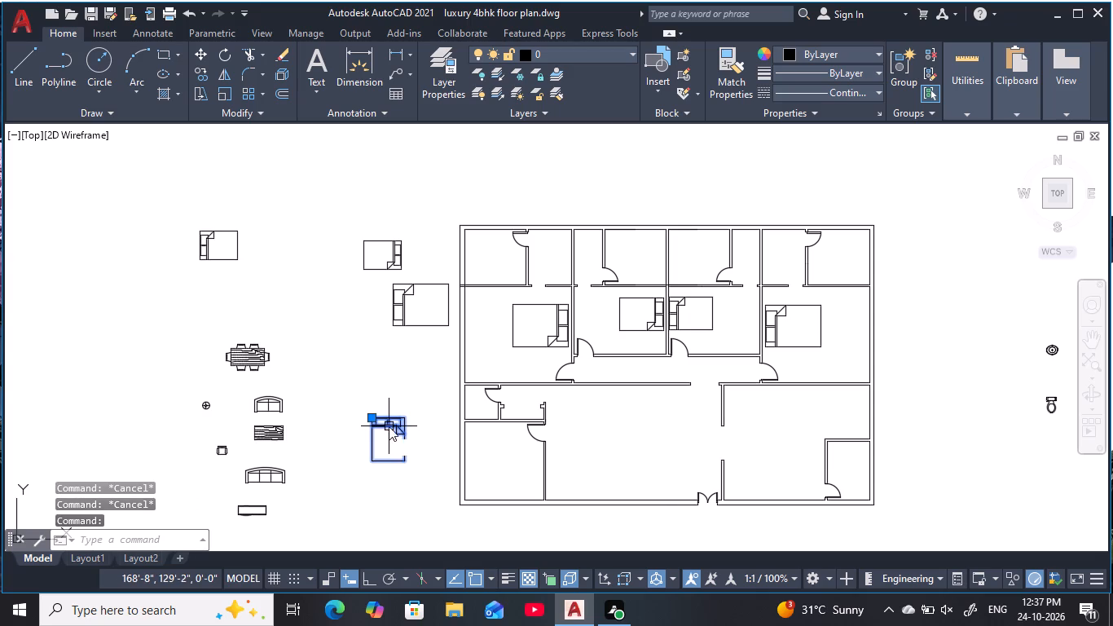
type("o")
key("space")
scroll(392, 415, "up", 3)
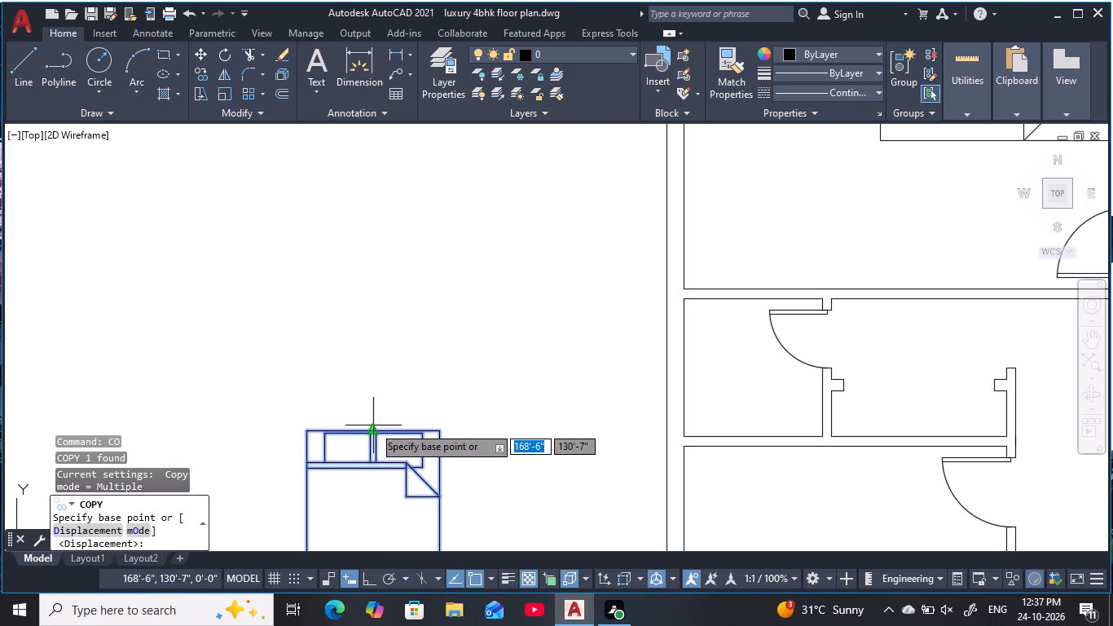
left_click(373, 425)
middle_click_drag(546, 317, 567, 254)
scroll(653, 316, "down", 1)
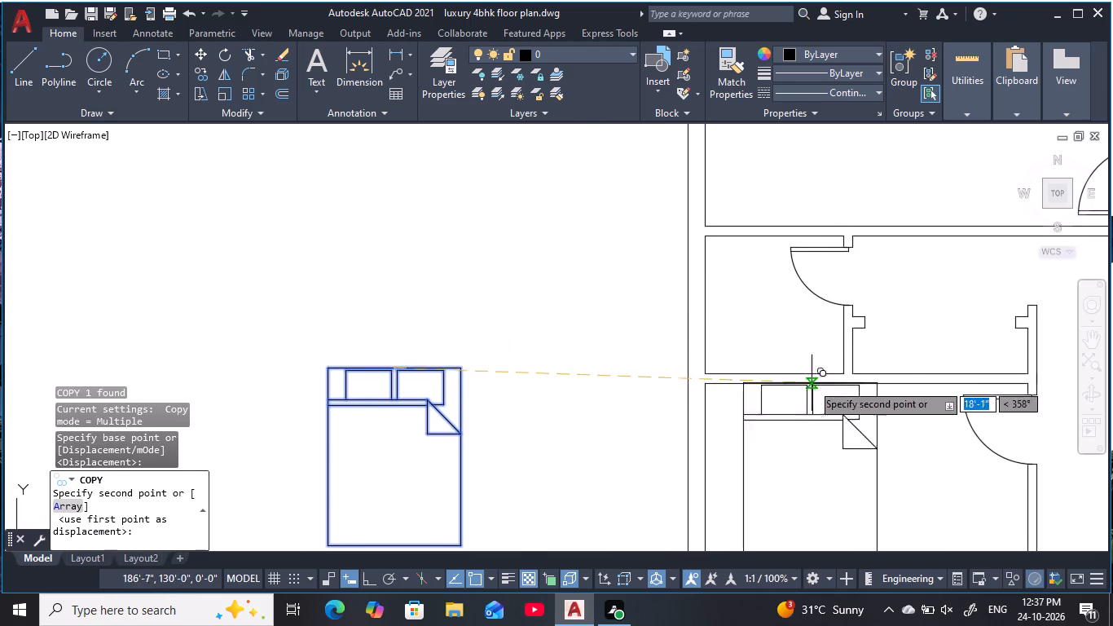
middle_click_drag(812, 383, 649, 274)
scroll(702, 288, "down", 1)
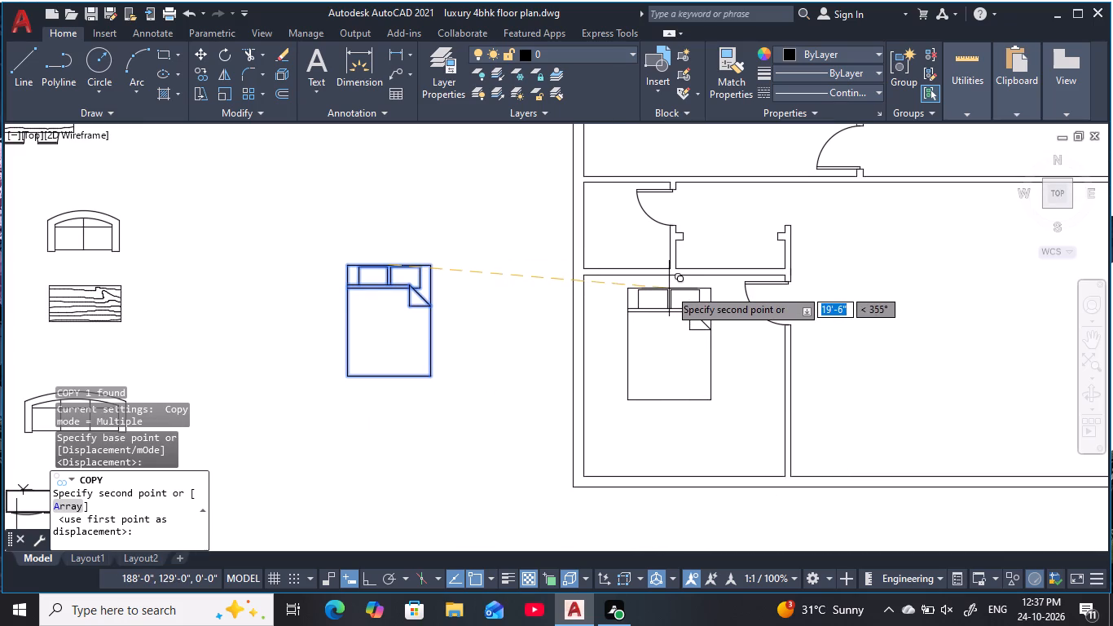
left_click(669, 289)
scroll(697, 287, "down", 2)
middle_click_drag(697, 287, 429, 296)
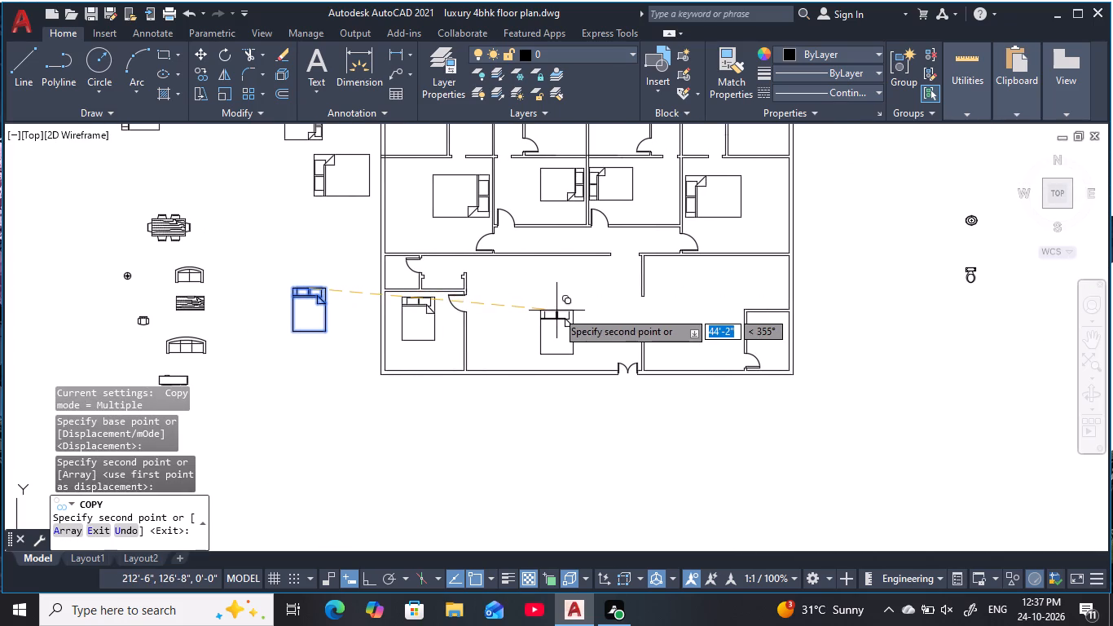
key("Escape")
key("Escape")
Erase the three spare beds lying outside the plan to the northwest, above the dining table.
scroll(553, 313, "down", 1)
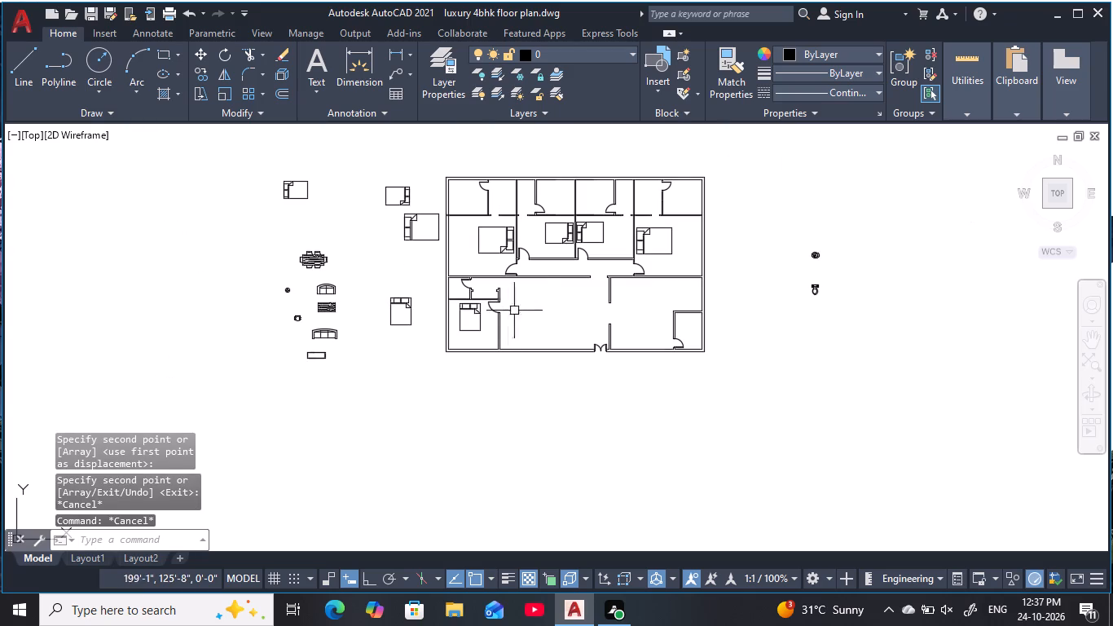
middle_click_drag(539, 304, 607, 344)
scroll(496, 276, "up", 1)
left_click(464, 277)
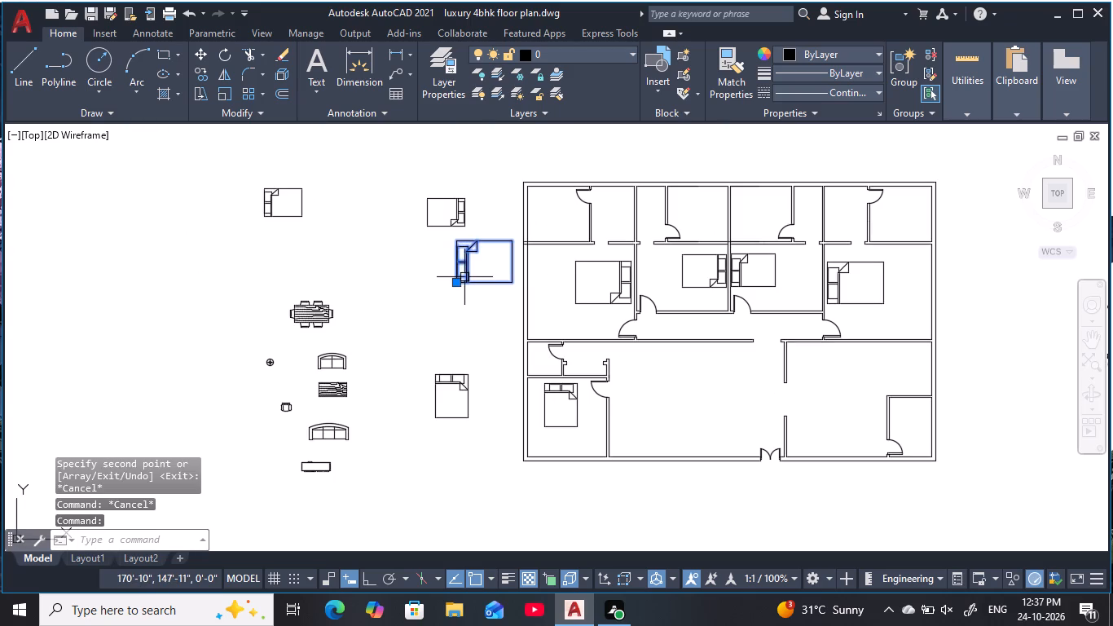
key("e")
key("space")
left_click(467, 226)
key("e")
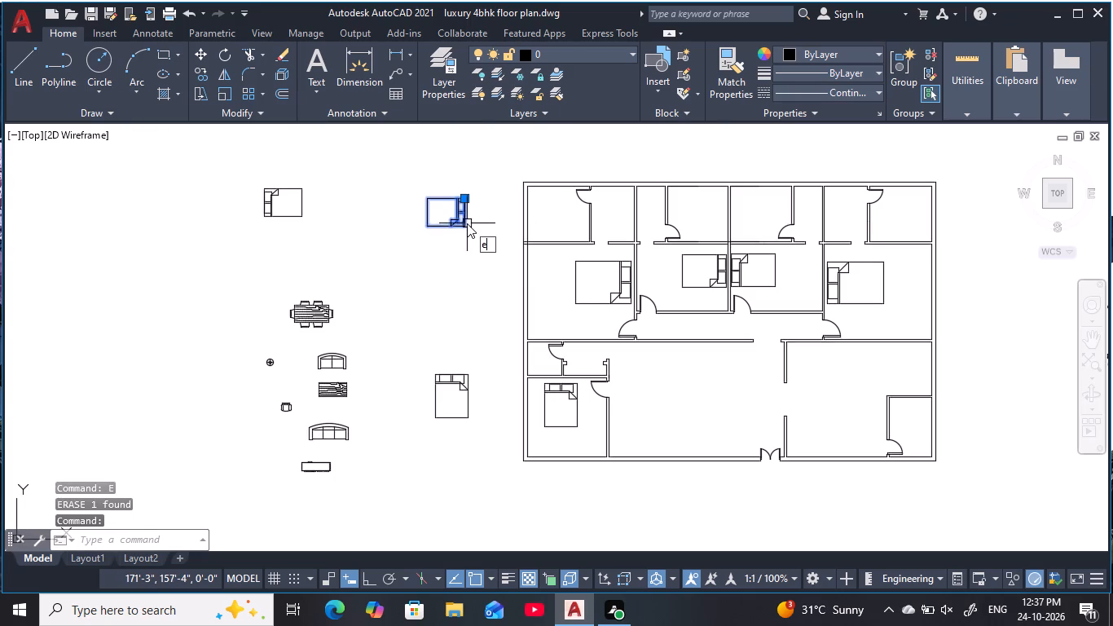
key("space")
left_click(294, 212)
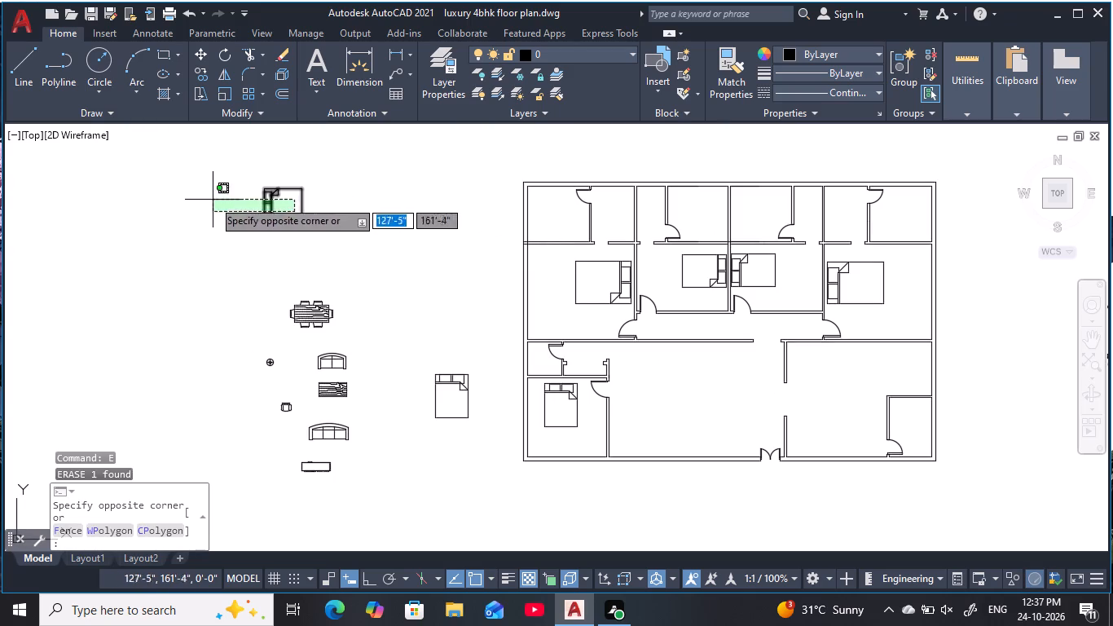
left_click(213, 200)
type("e")
key("space")
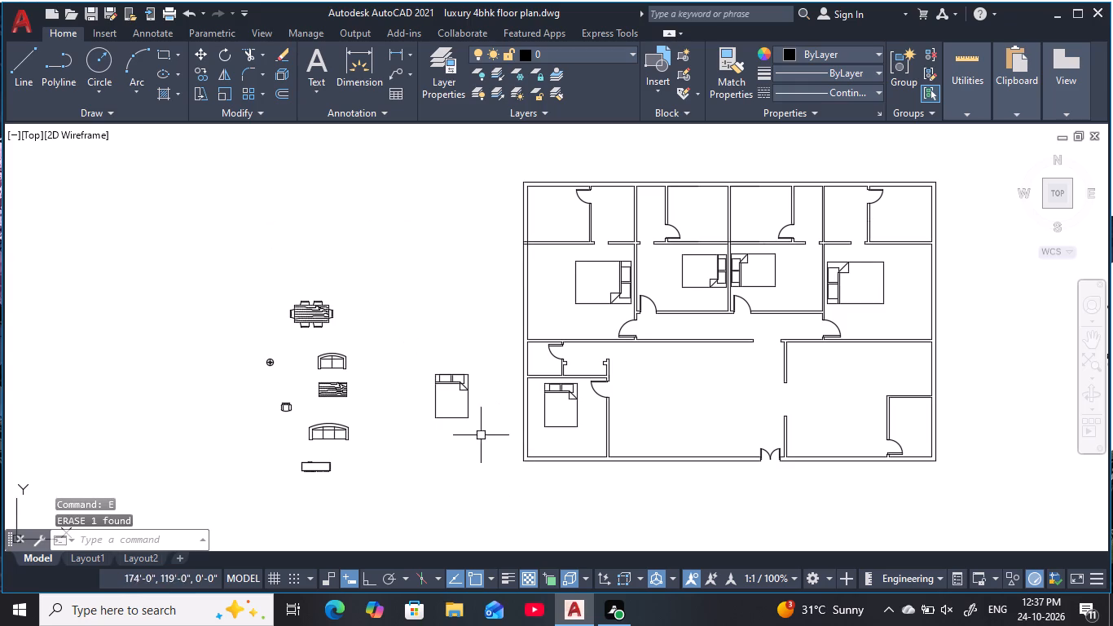
Erase the leftover north-facing bed between the loose sofas and the plan's west wall.
left_click(481, 435)
left_click(422, 339)
key("e")
key("space")
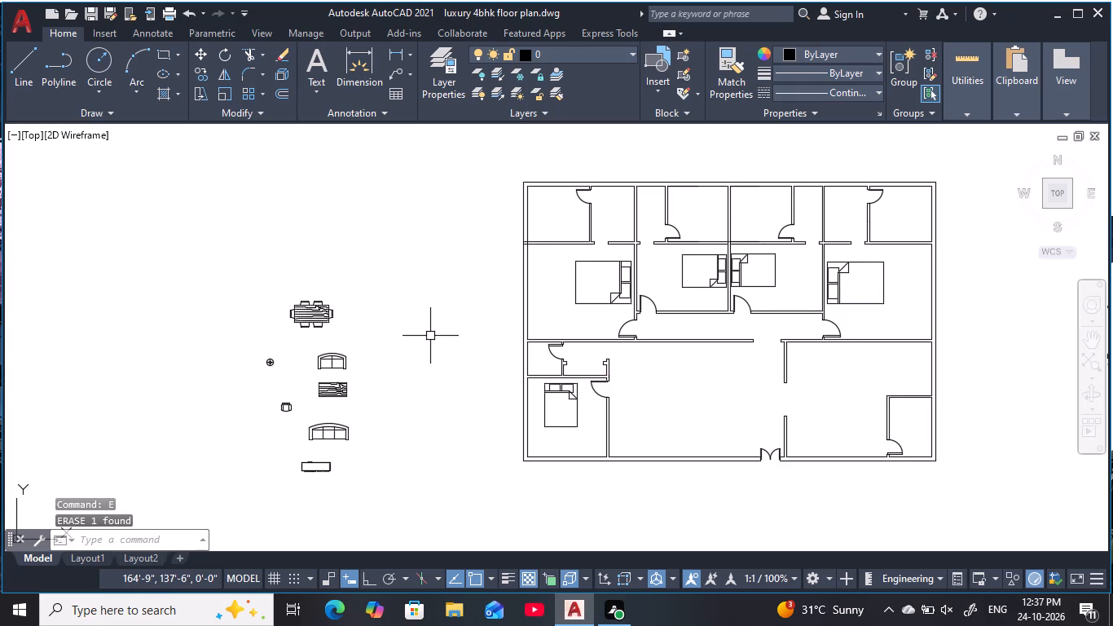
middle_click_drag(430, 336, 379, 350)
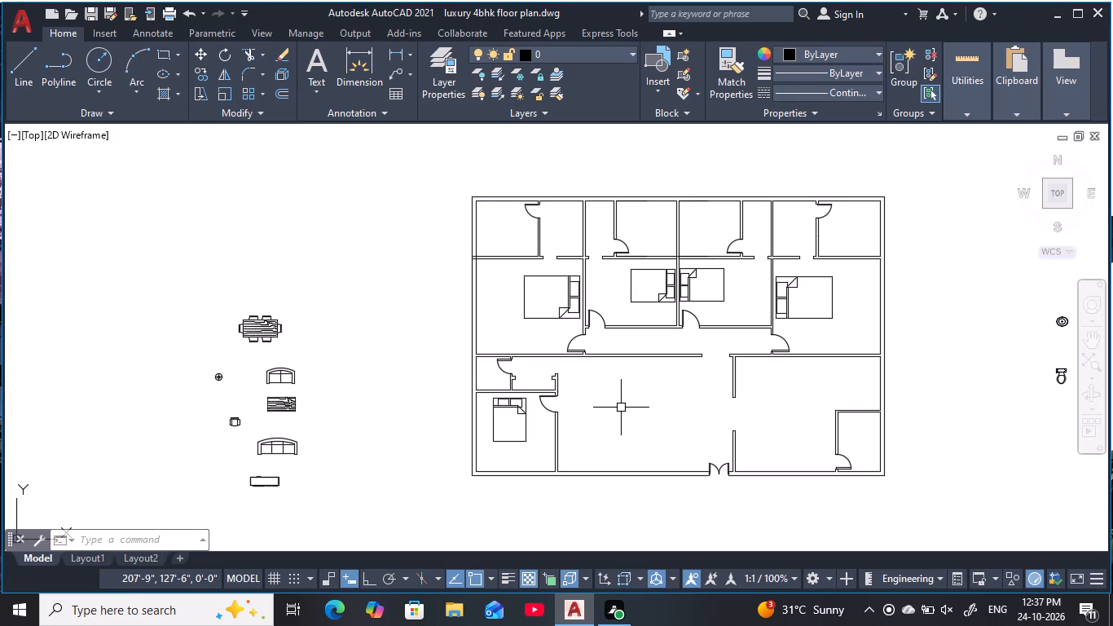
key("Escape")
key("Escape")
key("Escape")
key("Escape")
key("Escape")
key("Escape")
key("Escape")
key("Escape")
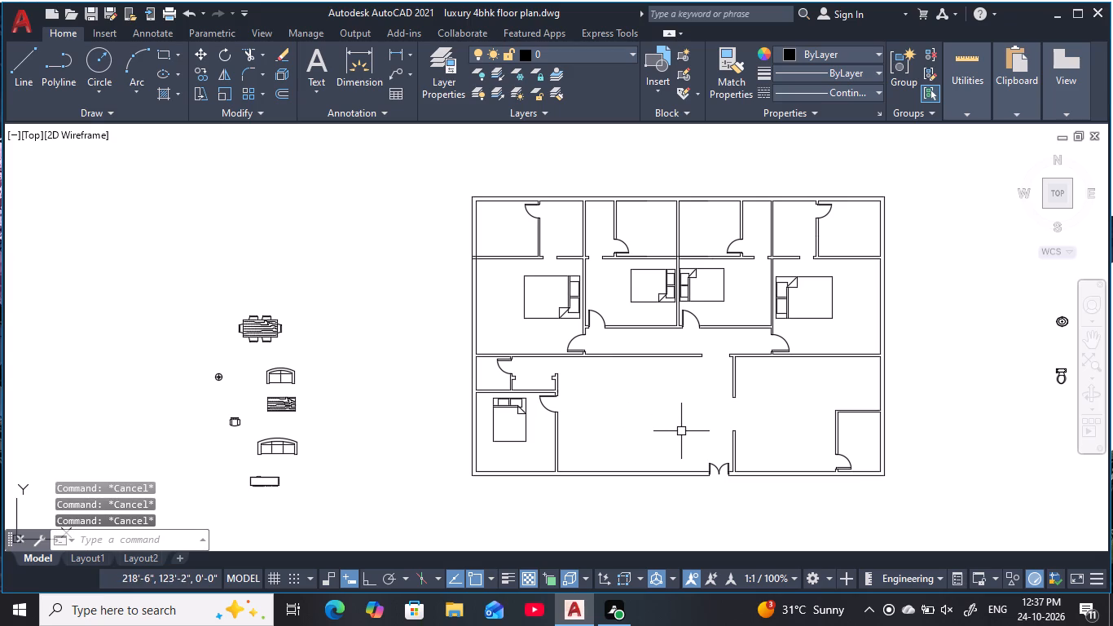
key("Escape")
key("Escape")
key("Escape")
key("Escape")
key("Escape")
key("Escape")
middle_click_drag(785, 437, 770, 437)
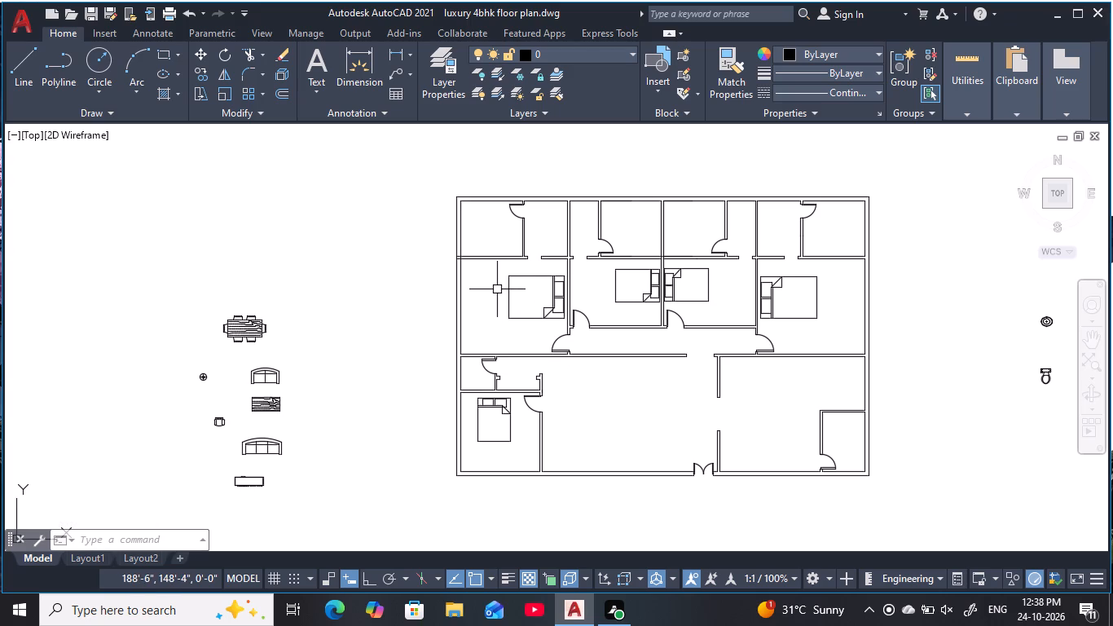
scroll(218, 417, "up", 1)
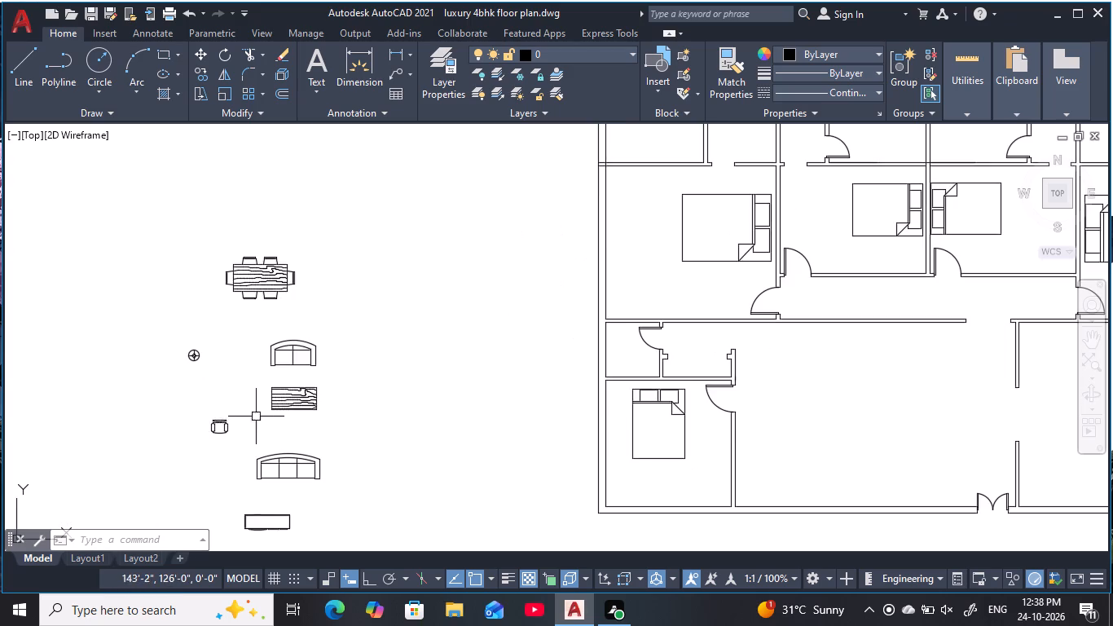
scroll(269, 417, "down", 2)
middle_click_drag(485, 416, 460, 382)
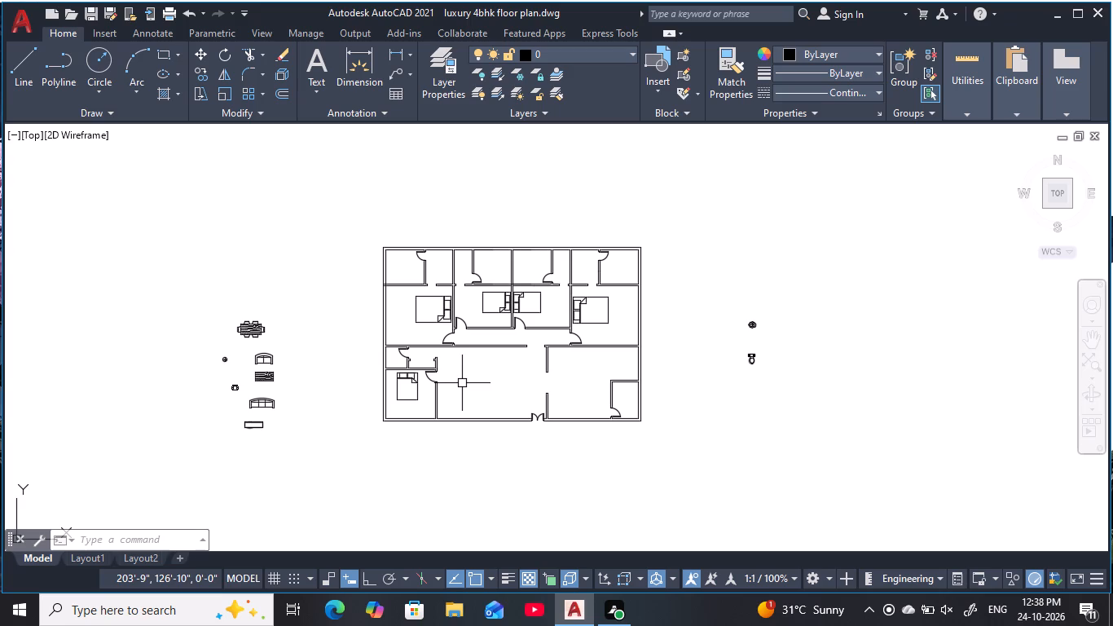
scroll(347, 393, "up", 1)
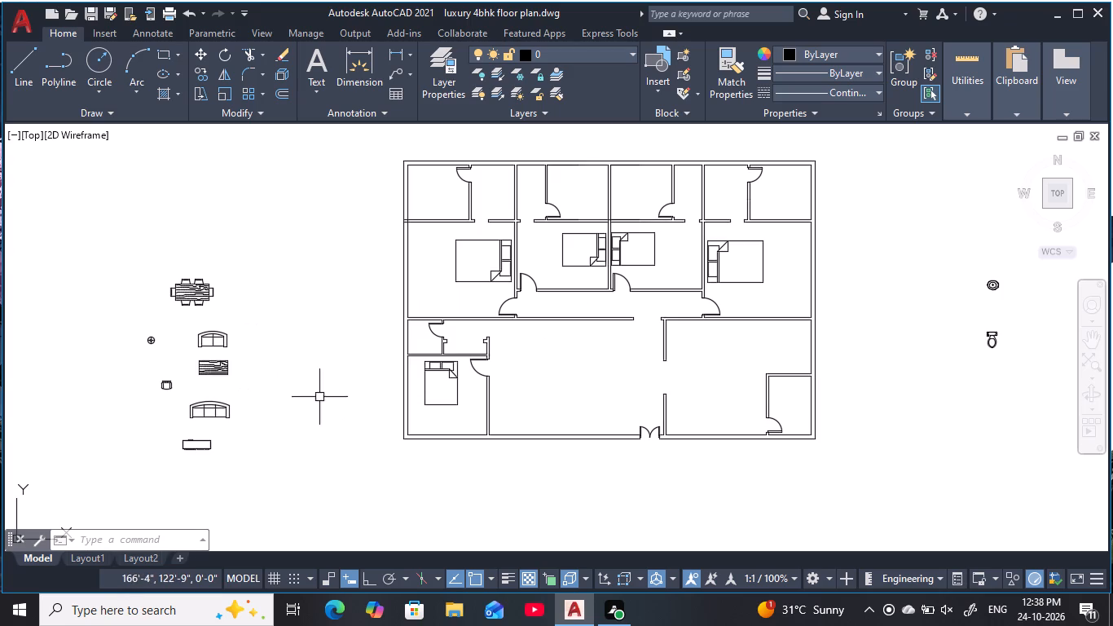
Move the wood-grain coffee table about 61 feet east, from between the loose sofas into the middle of the large central hall.
left_click(227, 370)
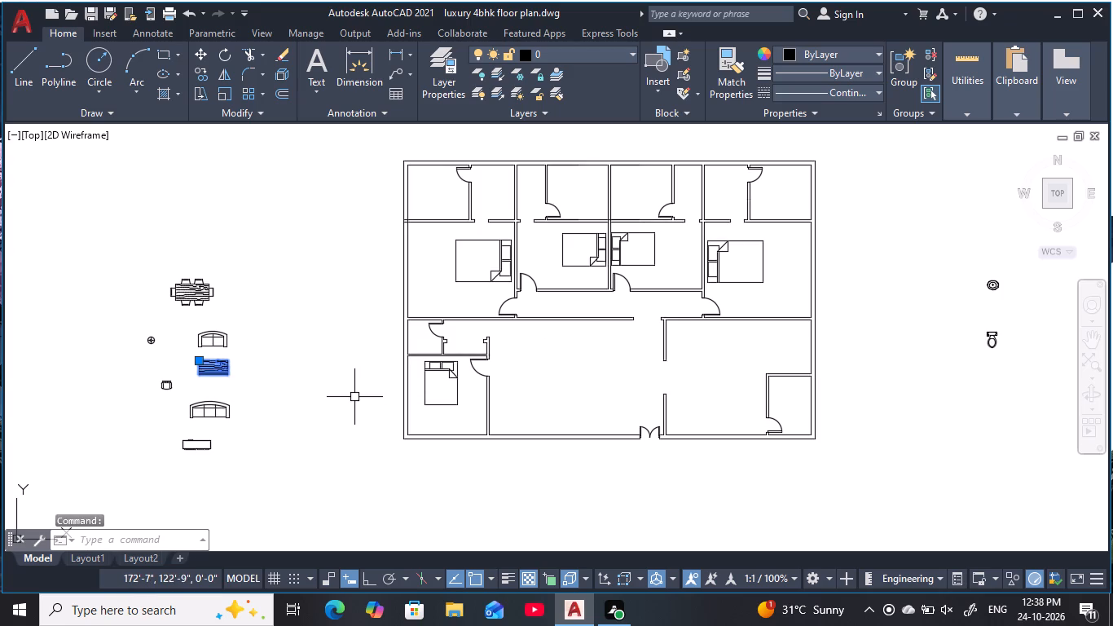
key("Escape")
key("Escape")
key("Escape")
left_click(226, 373)
type("m")
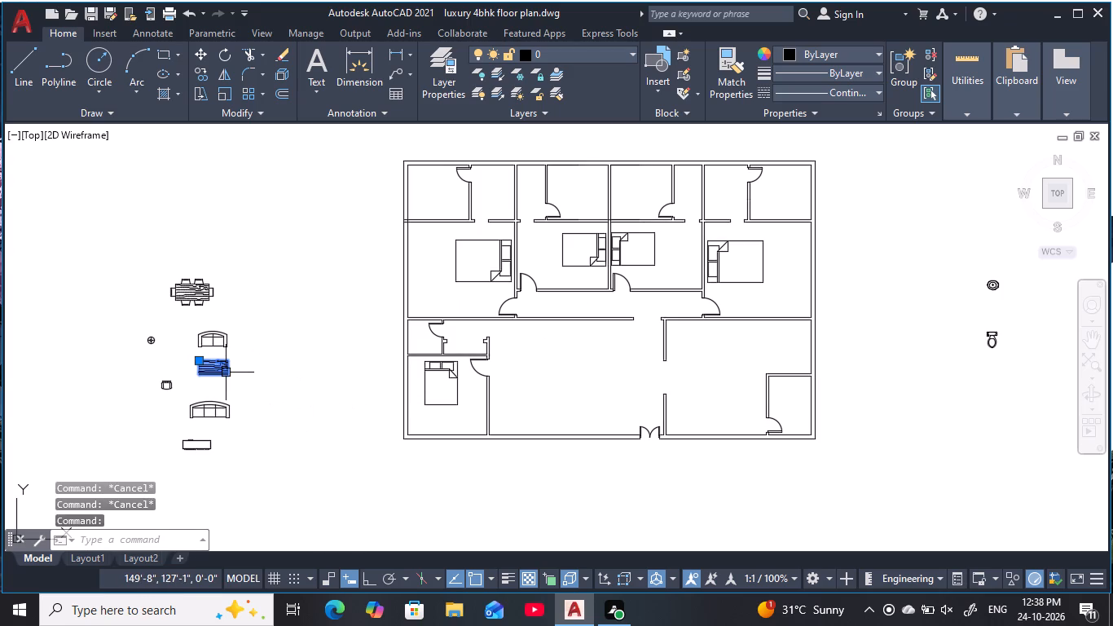
key("space")
left_click(222, 373)
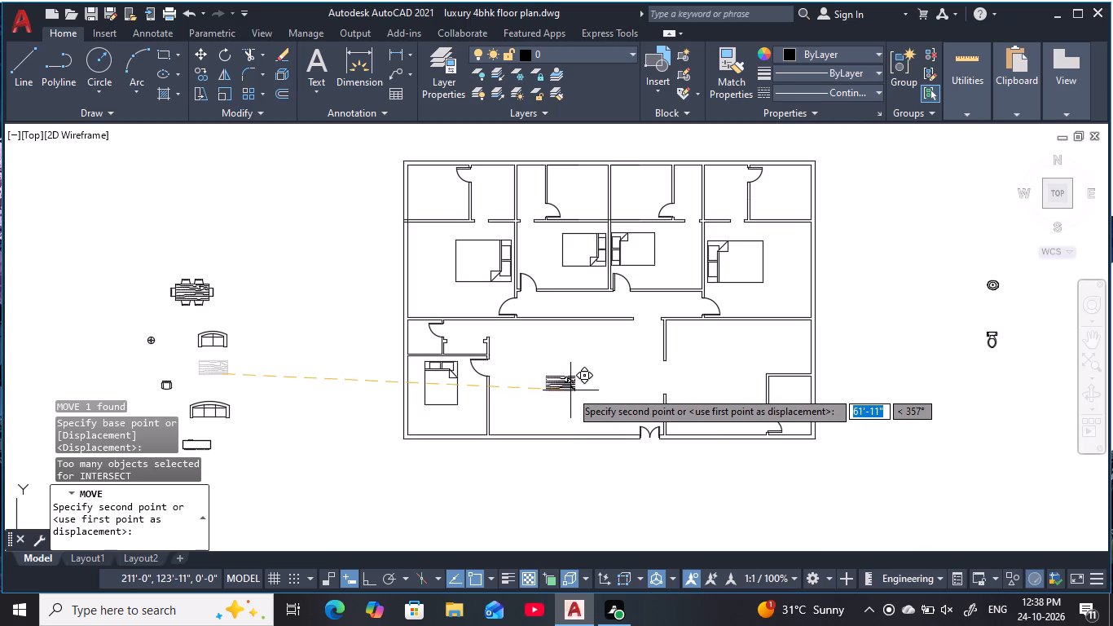
left_click(568, 386)
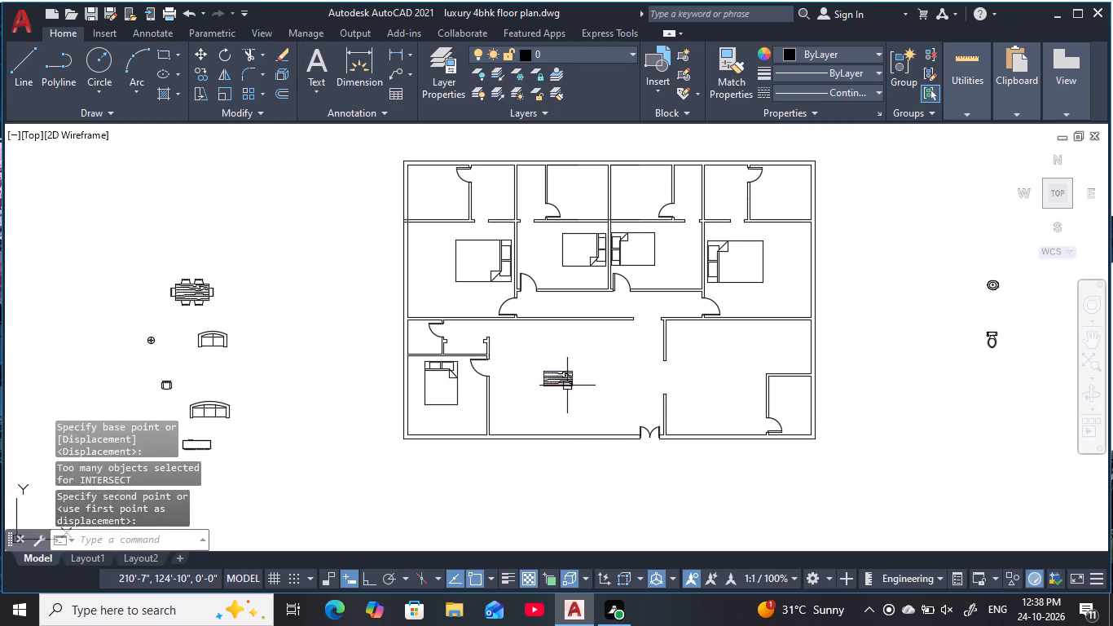
key("Escape")
key("Escape")
key("Escape")
key("Escape")
key("Escape")
key("Escape")
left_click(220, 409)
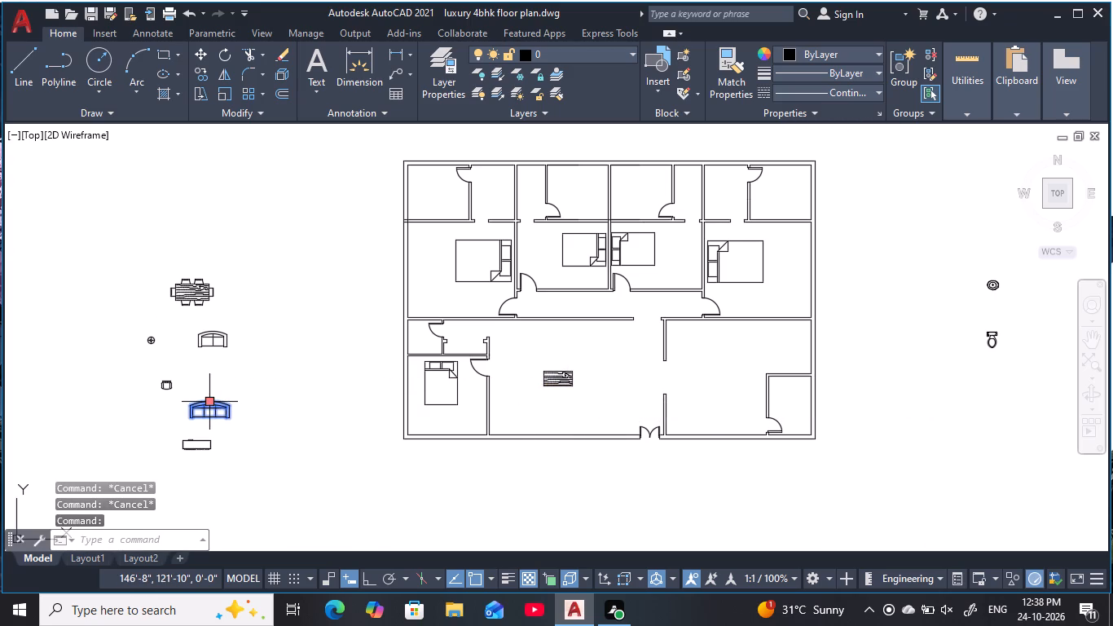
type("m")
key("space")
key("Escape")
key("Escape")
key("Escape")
Copy the loose three-seat sofa by its back midpoint about 62.5 feet into the hall, centred just north of the coffee table.
left_click(213, 401)
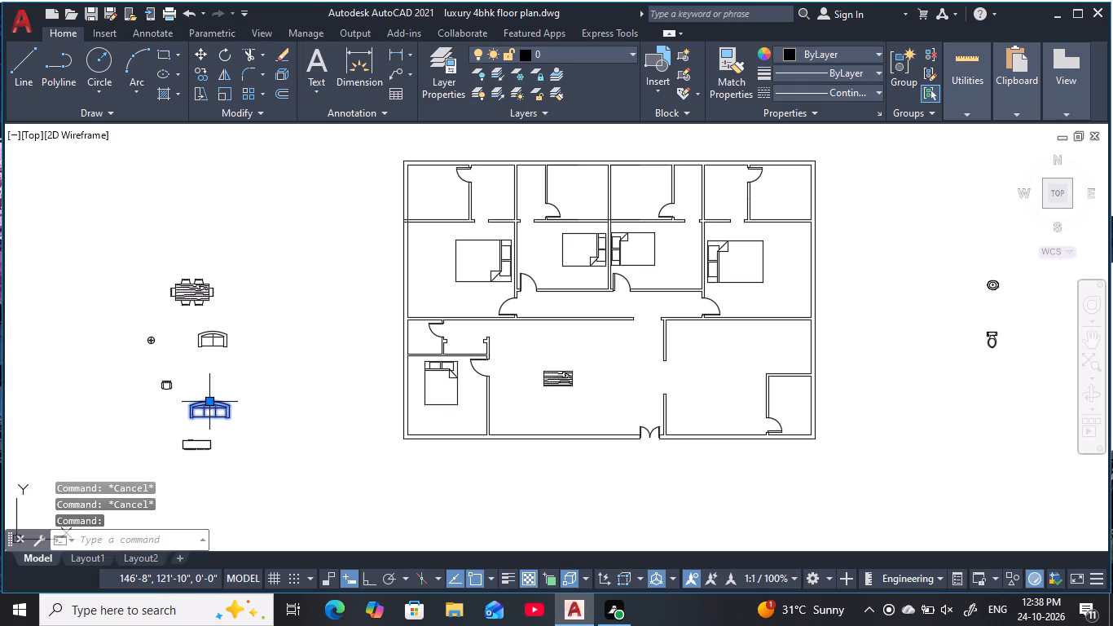
key("c")
key("o")
key("space")
left_click(209, 395)
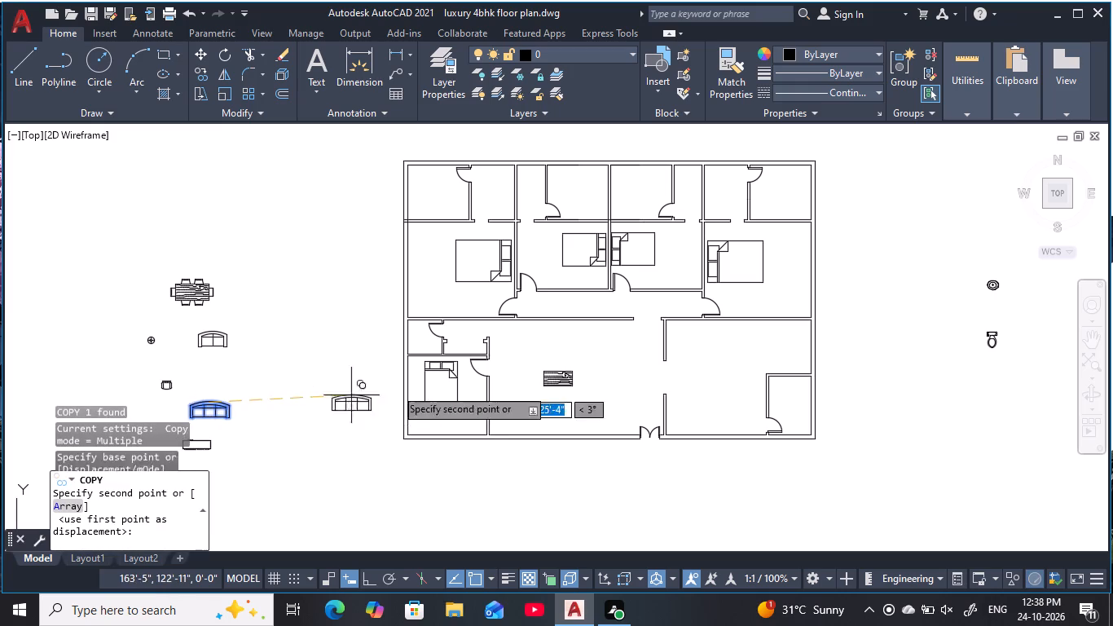
scroll(558, 350, "up", 2)
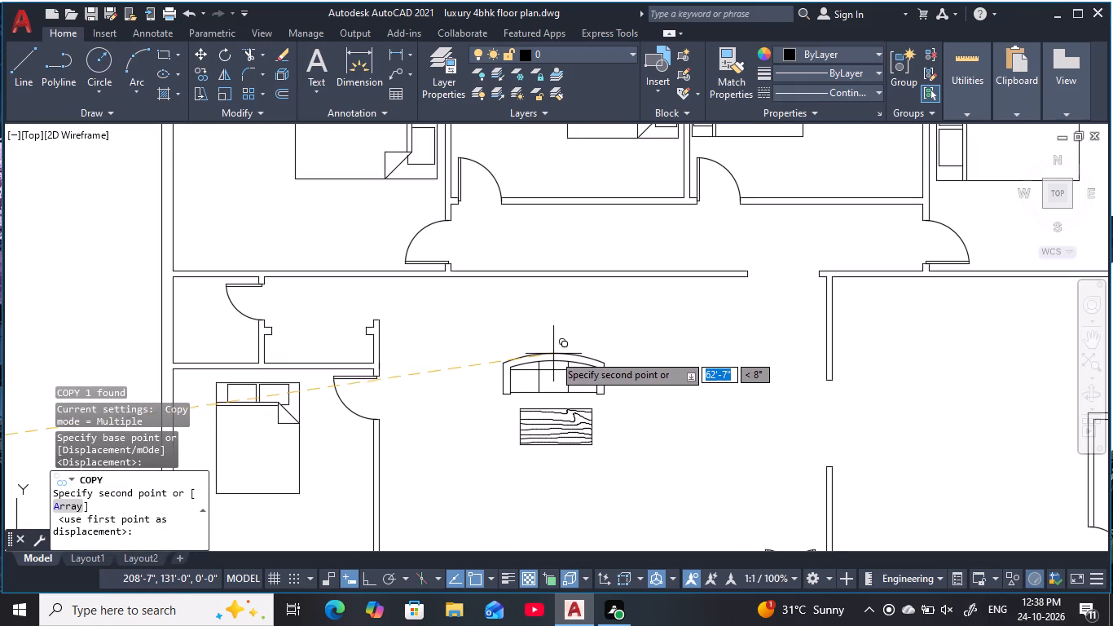
left_click(552, 348)
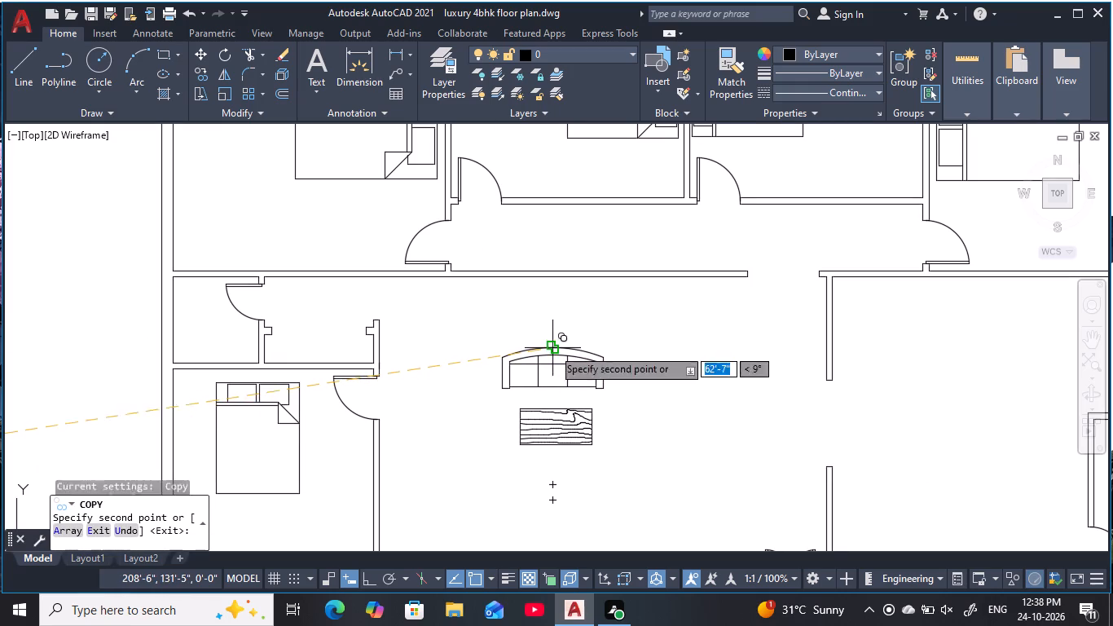
middle_click_drag(454, 418, 640, 371)
key("Escape")
key("Escape")
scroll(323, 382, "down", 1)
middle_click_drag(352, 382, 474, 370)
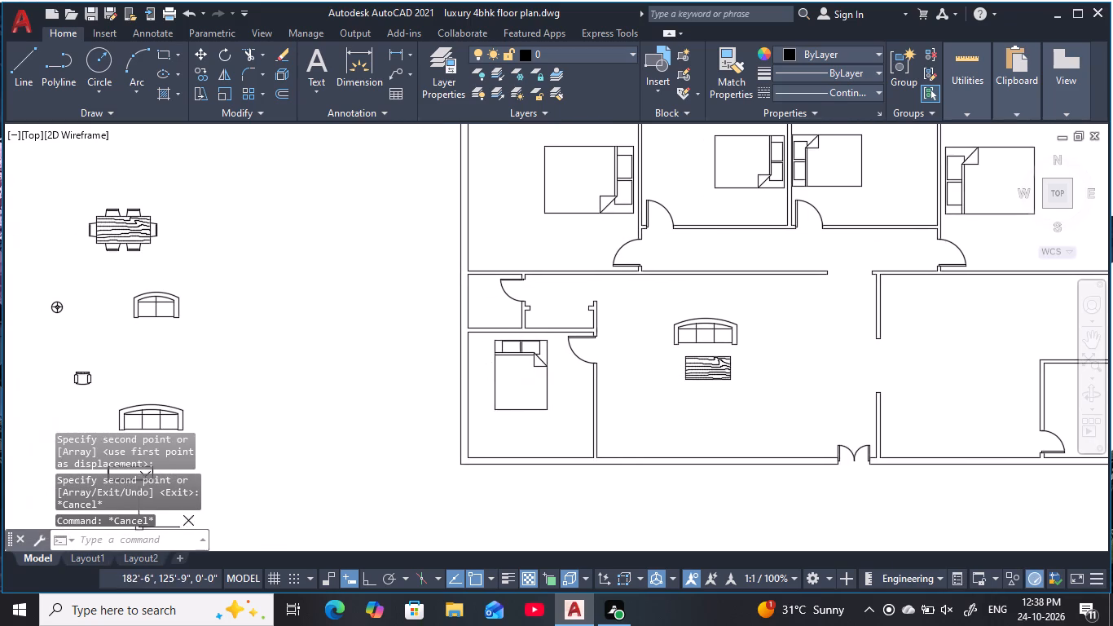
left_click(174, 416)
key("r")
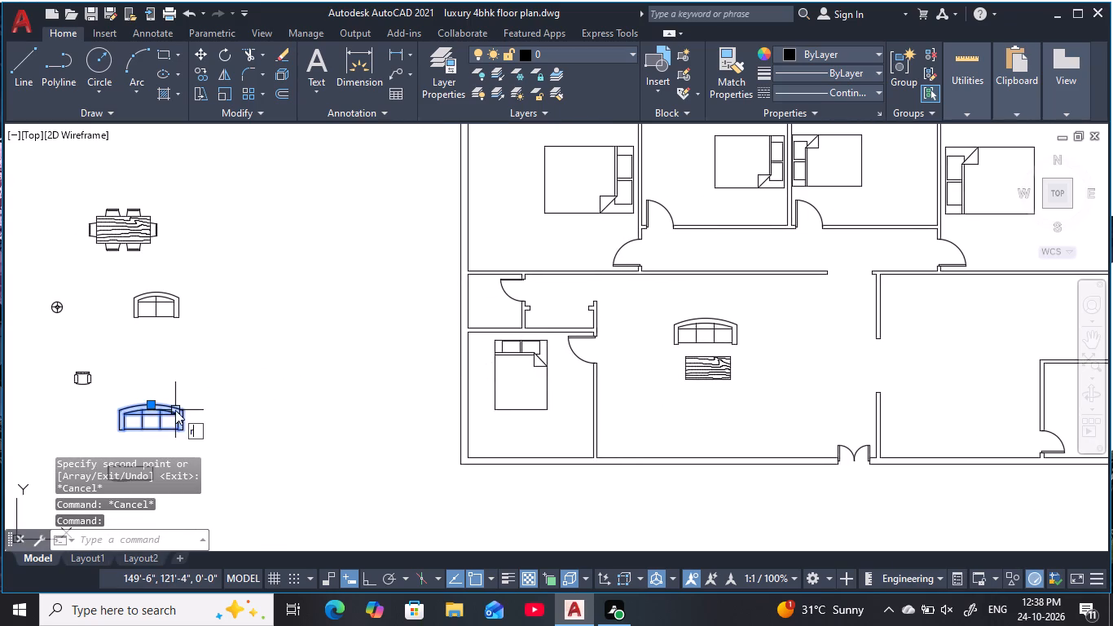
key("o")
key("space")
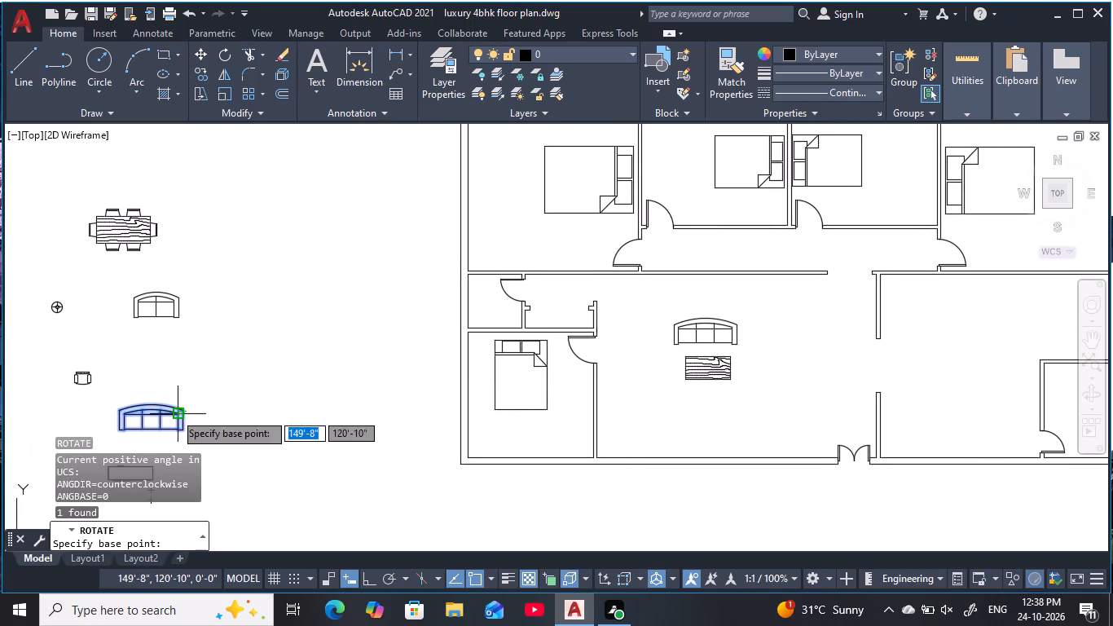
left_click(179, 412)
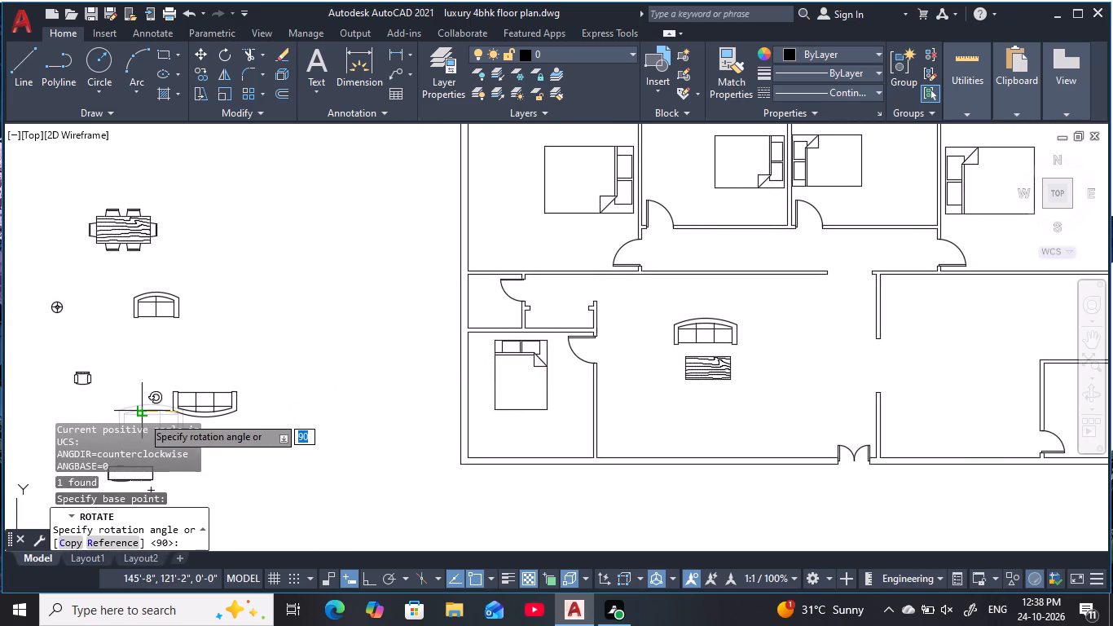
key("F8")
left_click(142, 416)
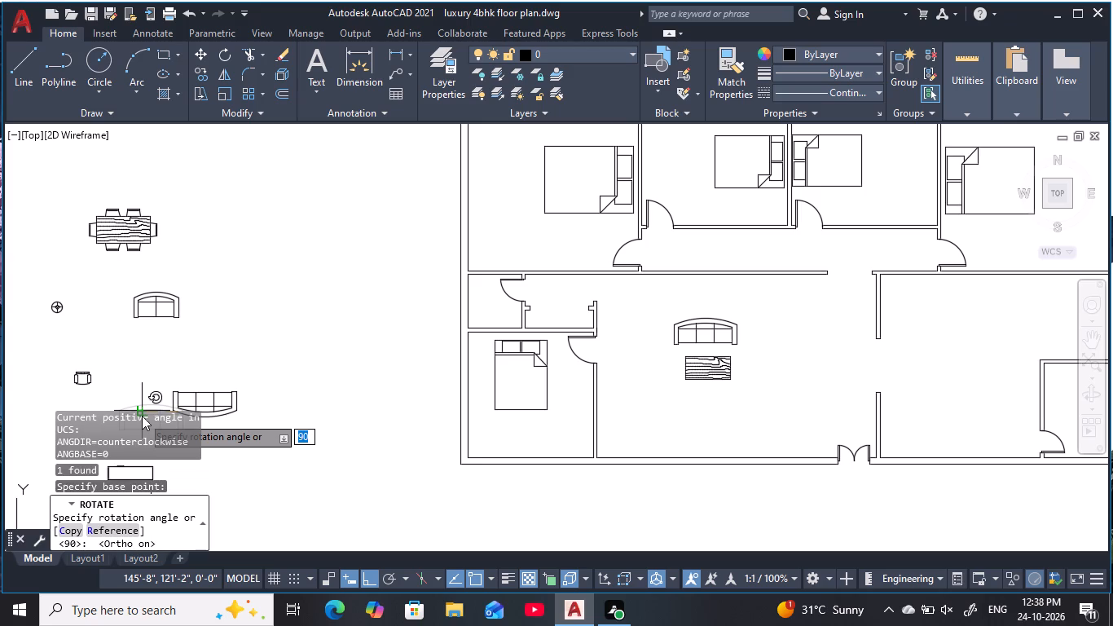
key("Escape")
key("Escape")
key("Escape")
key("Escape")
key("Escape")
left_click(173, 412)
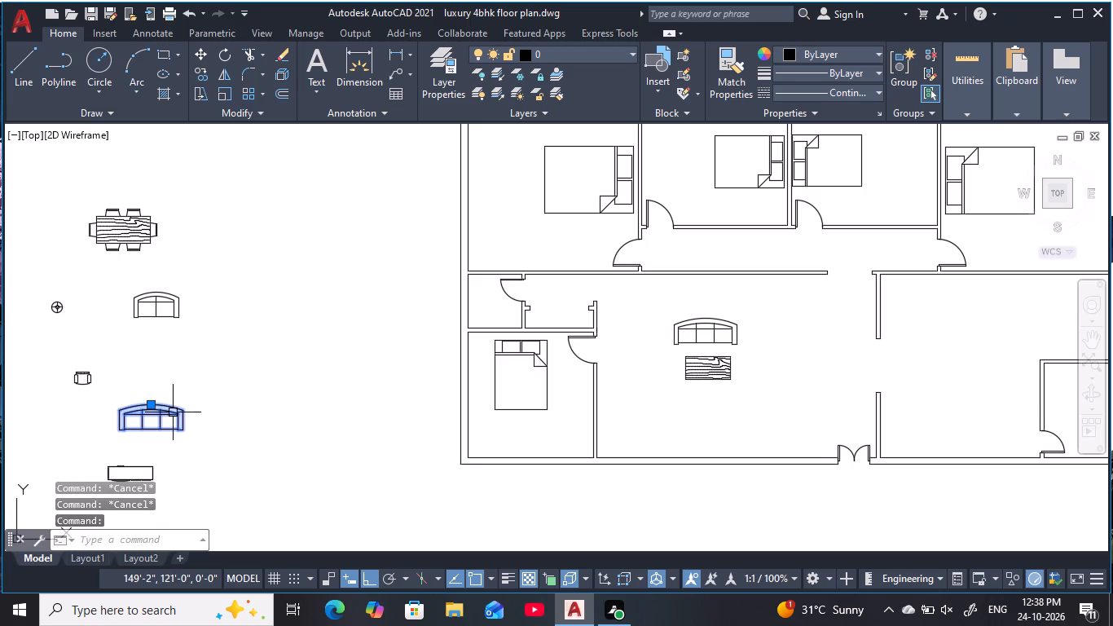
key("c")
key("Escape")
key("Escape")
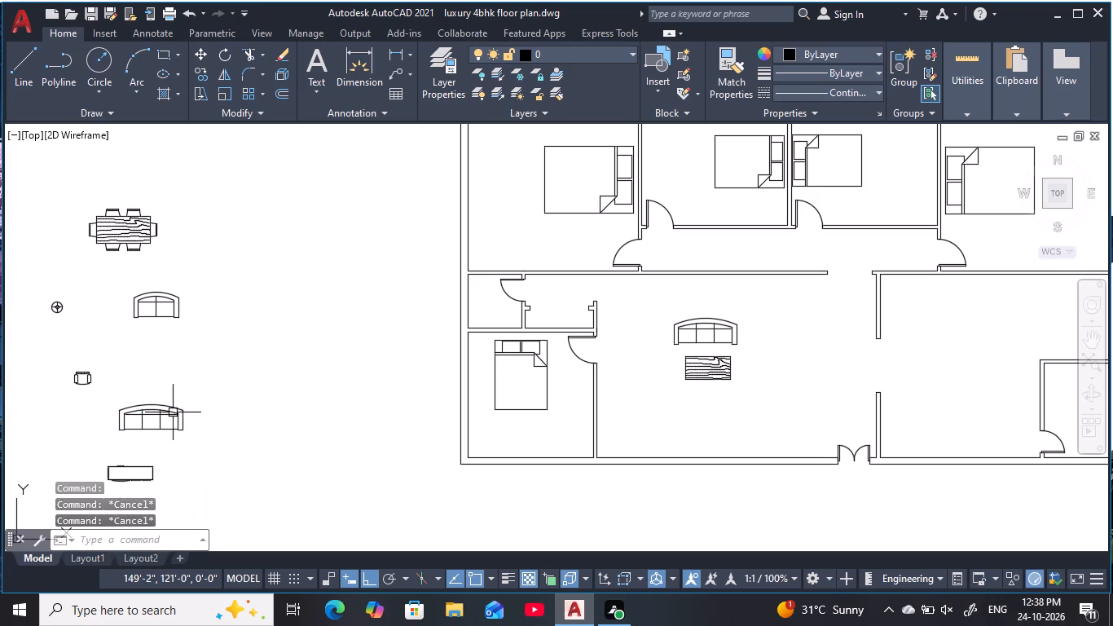
Rotate the original three-seat sofa outside the plan by 180° about its east arm, so its back faces south.
key("r")
type("o")
key("space")
left_click(173, 412)
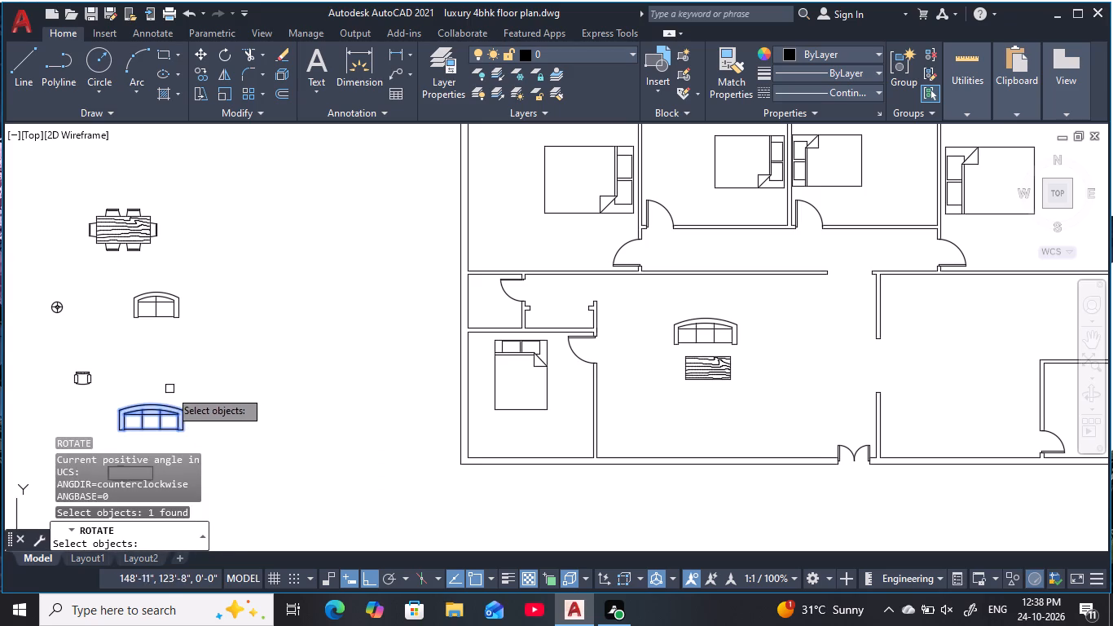
key("space")
left_click(170, 422)
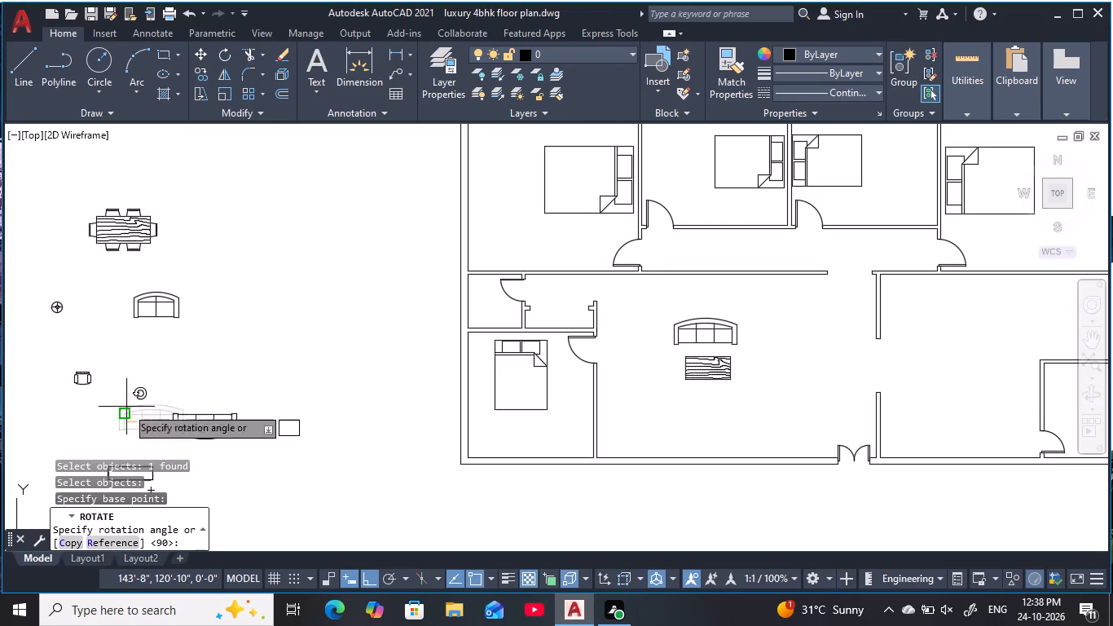
left_click(94, 429)
key("Escape")
key("Escape")
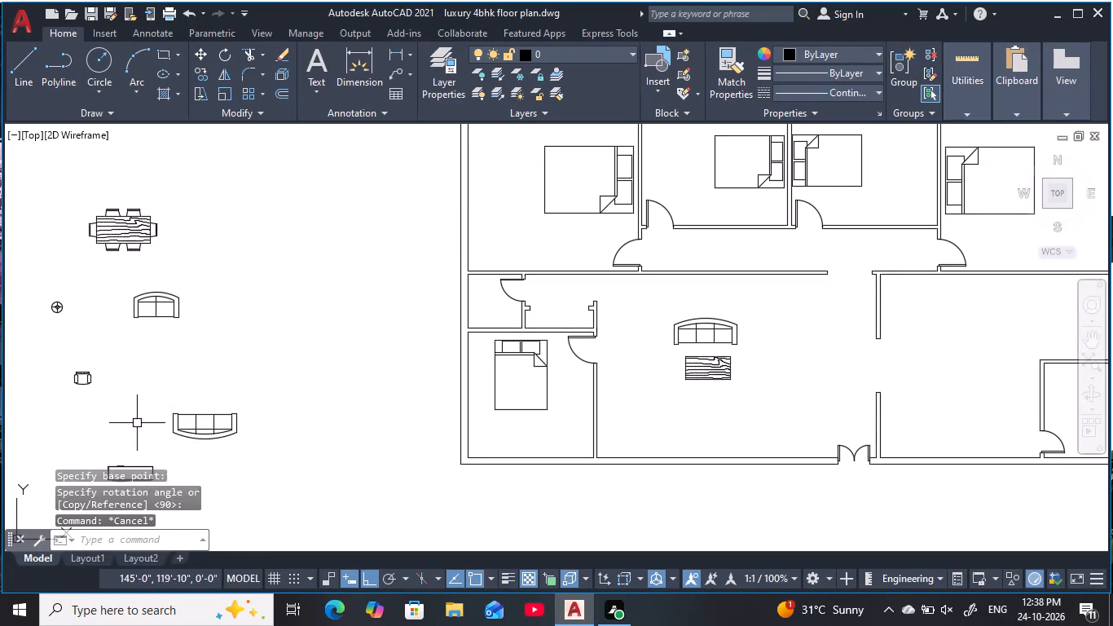
key("Escape")
Move the rotated three-seat sofa south of the coffee table, its back midpoint 6'-9" directly below the midpoint of the table's north edge.
left_click(177, 434)
key("m")
key("space")
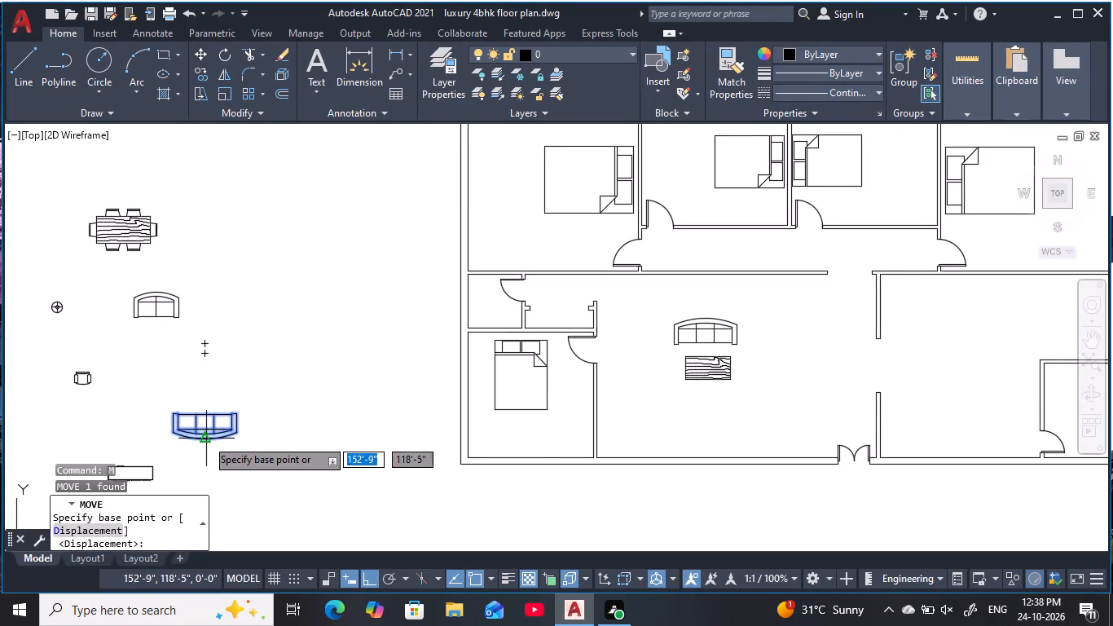
left_click(207, 440)
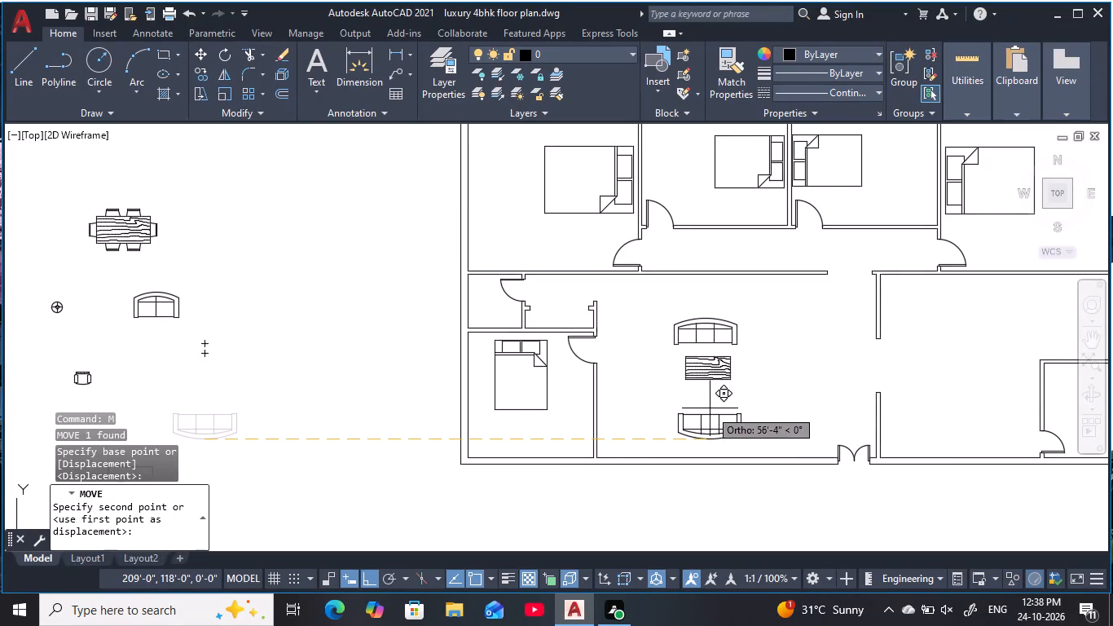
key("F8")
scroll(704, 404, "up", 2)
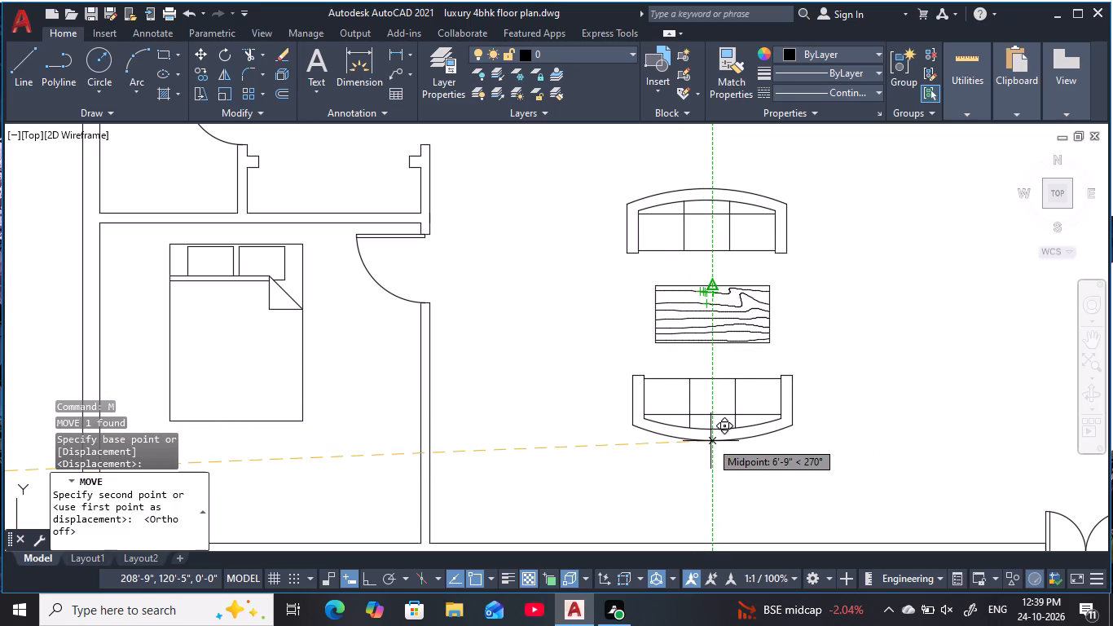
left_click(710, 441)
key("Escape")
scroll(664, 444, "down", 1)
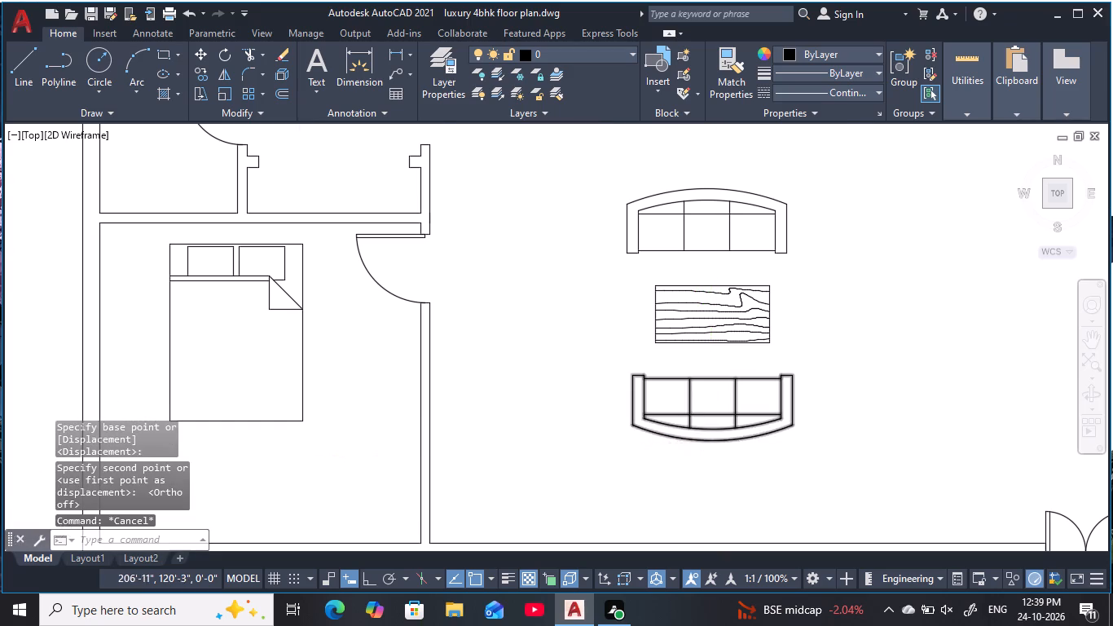
scroll(662, 444, "down", 1)
middle_click_drag(669, 444, 722, 438)
key("Escape")
key("Escape")
key("Escape")
key("Escape")
Rotate the loose two-seat sofa below the dining table by 90° counterclockwise, so its back faces west.
middle_click_drag(161, 302, 344, 310)
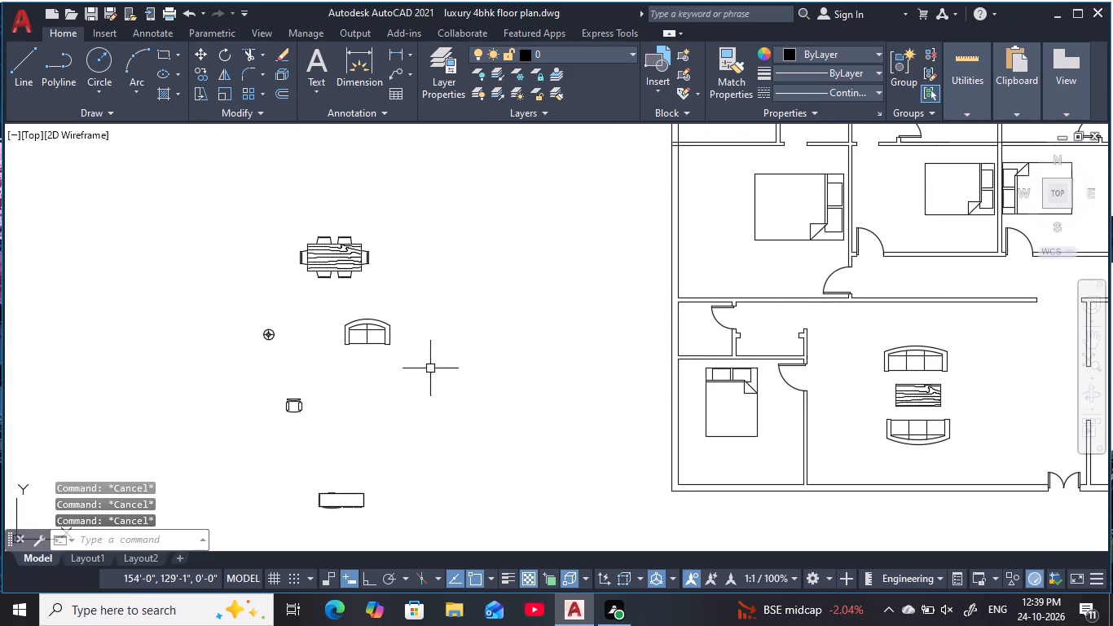
left_click(431, 369)
left_click(362, 336)
key("r")
key("o")
key("space")
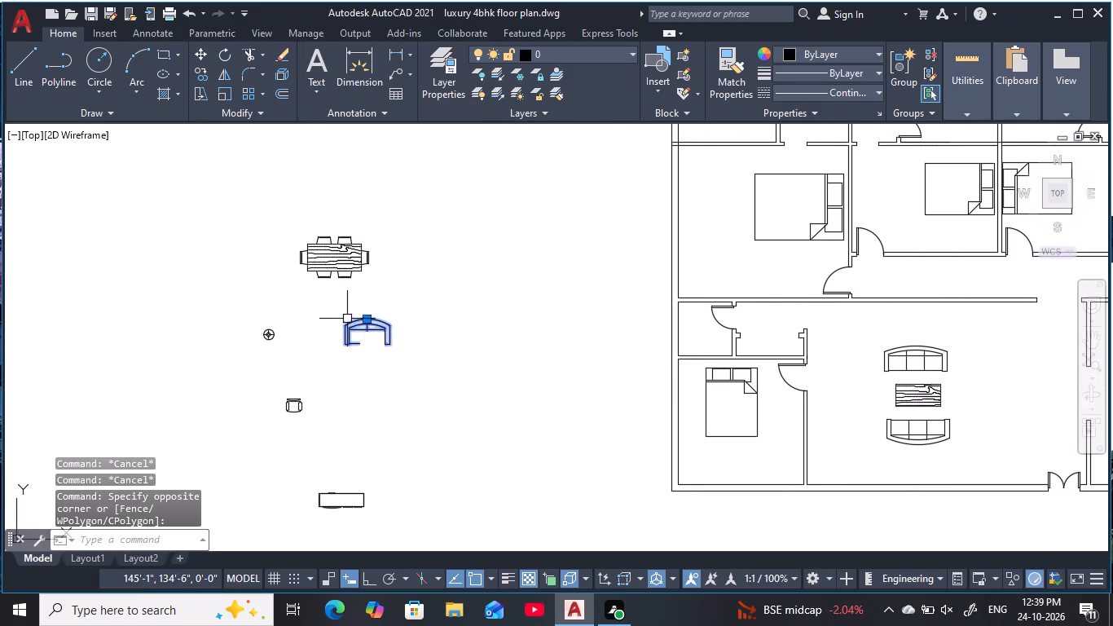
left_click(402, 324)
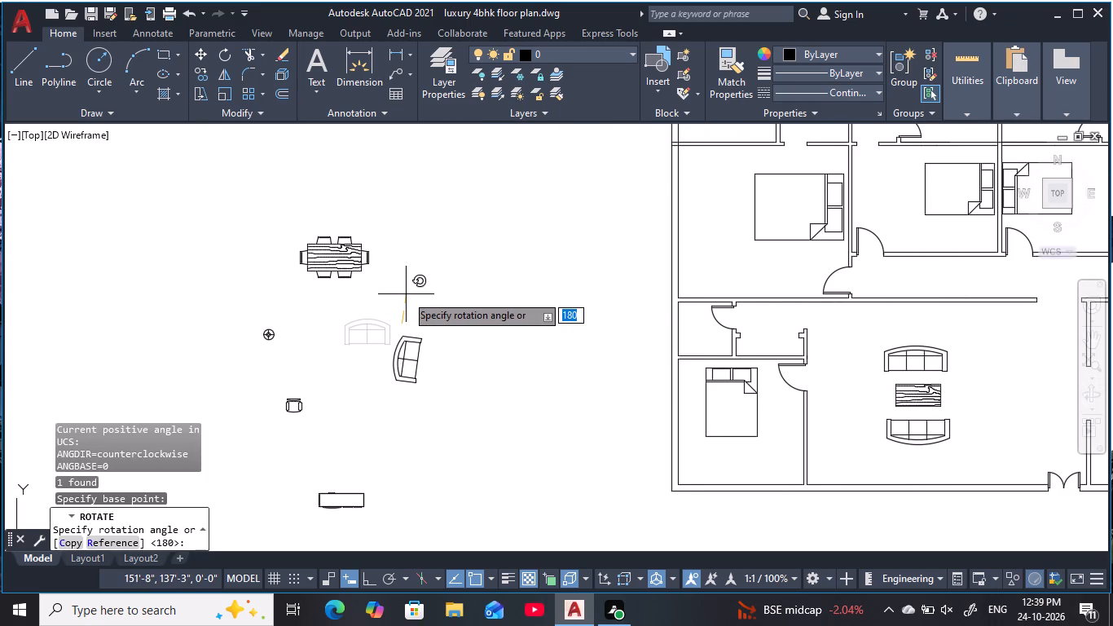
key("F8")
left_click(407, 294)
key("Escape")
key("Escape")
Copy the rotated two-seat sofa by its back midpoint about 50'-5" into the hall, just west of the coffee table.
left_click(417, 337)
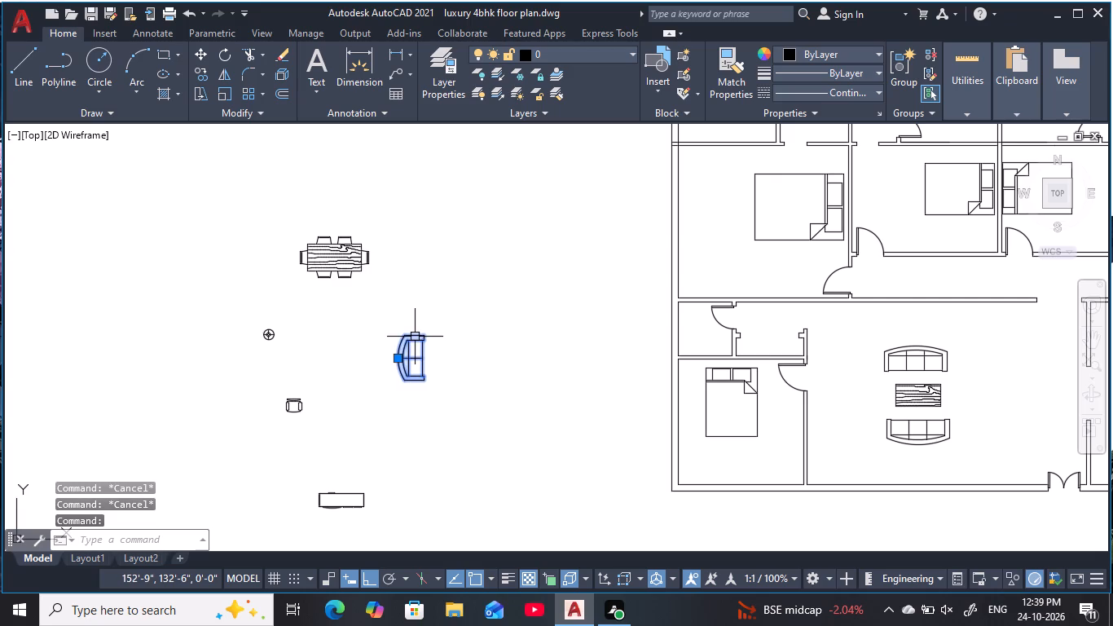
key("c")
key("o")
key("space")
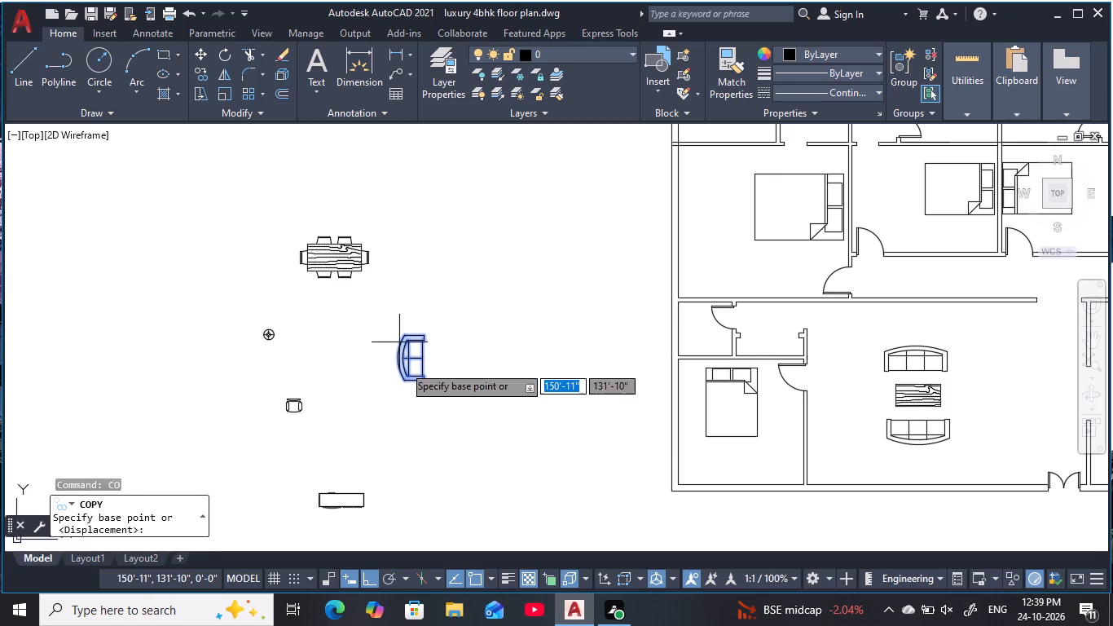
left_click(397, 363)
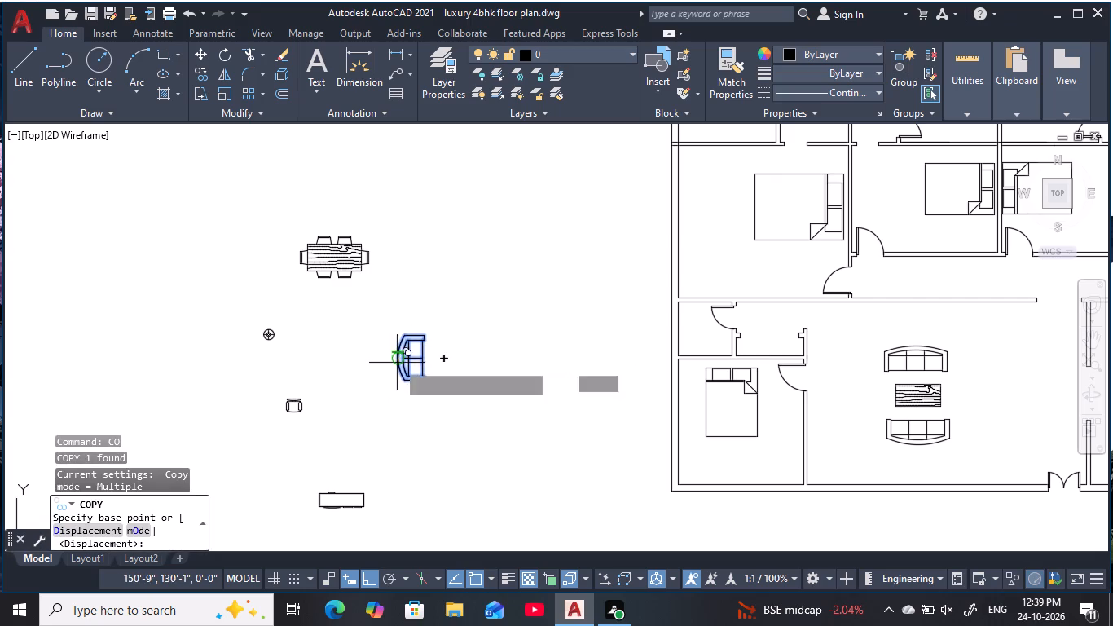
middle_click_drag(836, 434, 653, 404)
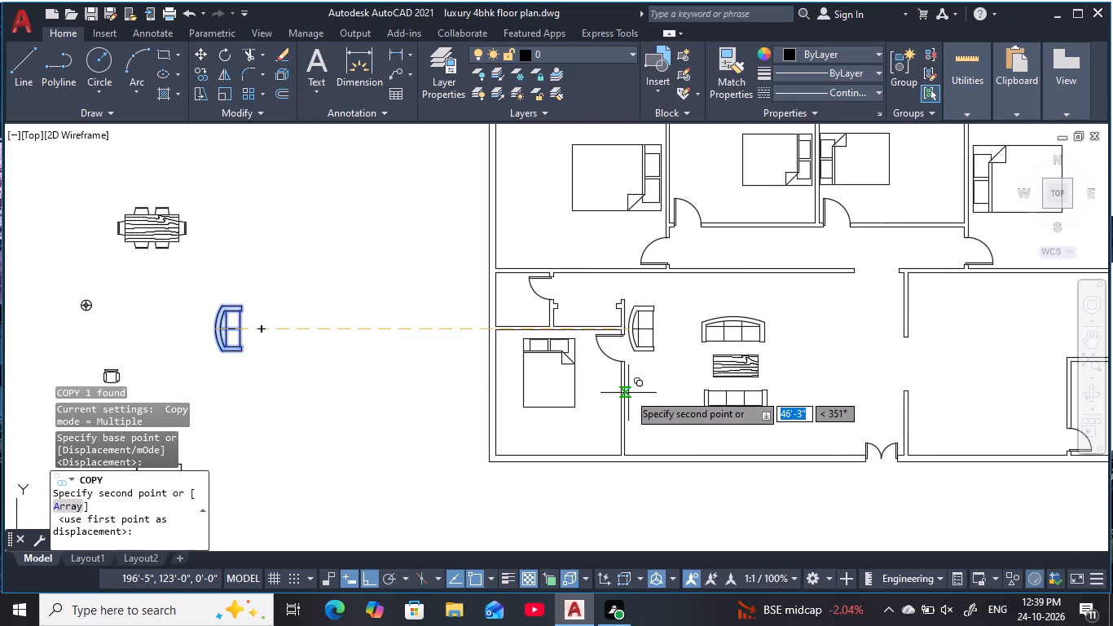
key("F8")
scroll(692, 403, "up", 3)
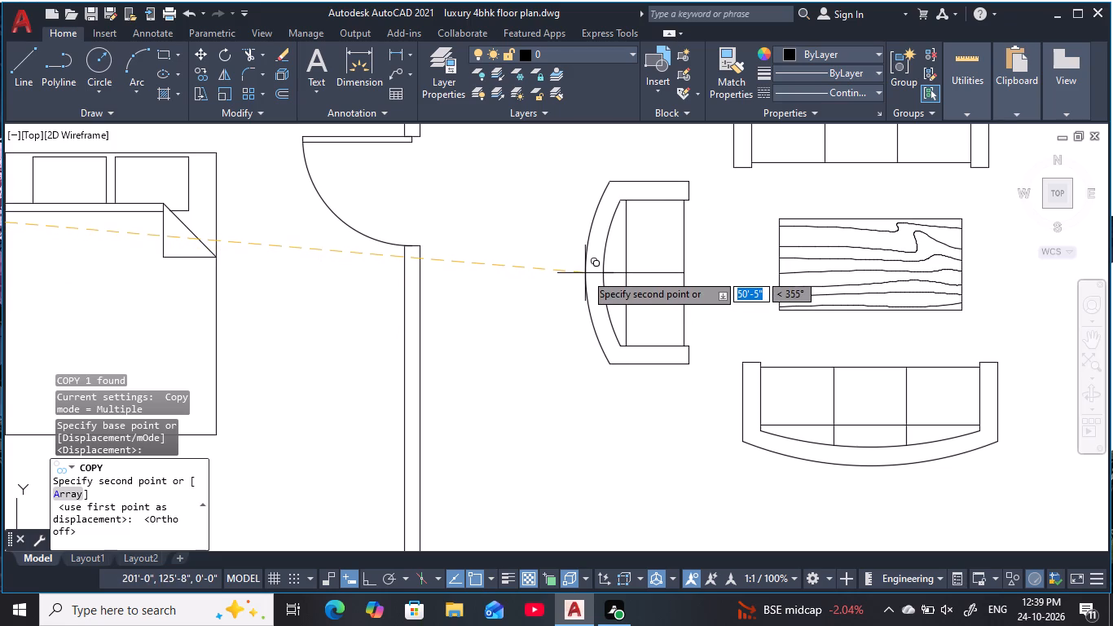
left_click(585, 273)
key("Escape")
key("Escape")
key("Escape")
scroll(547, 294, "down", 1)
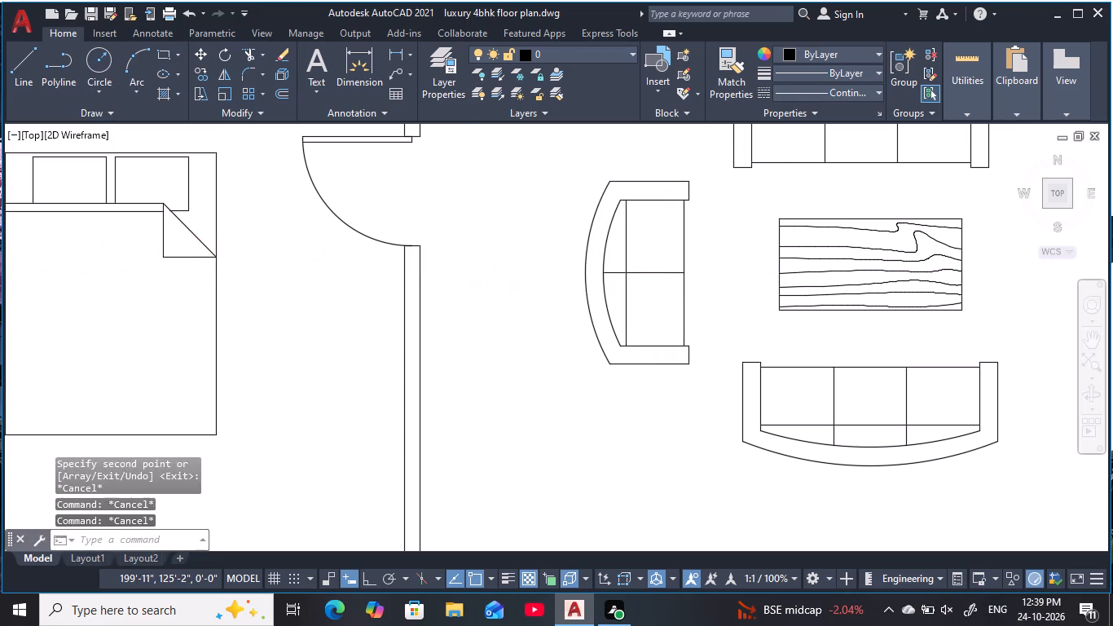
middle_click_drag(547, 294, 540, 305)
key("Escape")
key("Escape")
left_click(544, 235)
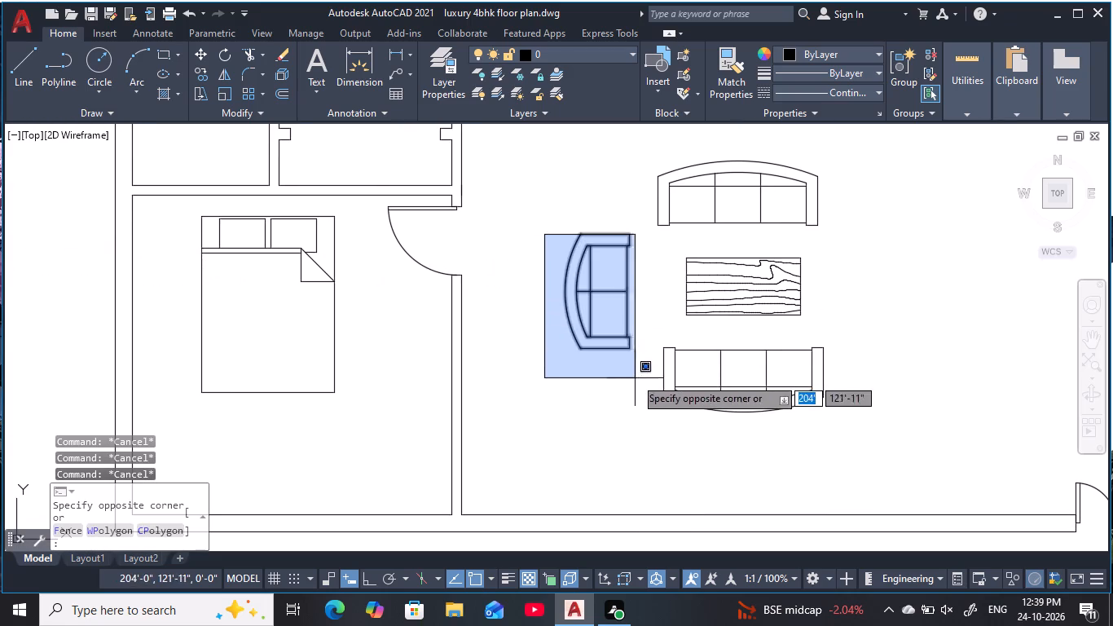
key("Escape")
key("Escape")
Rotate the original two-seat sofa outside the plan by 90° counterclockwise about its east side, so its back faces south.
scroll(548, 255, "down", 2)
middle_click_drag(561, 271, 696, 342)
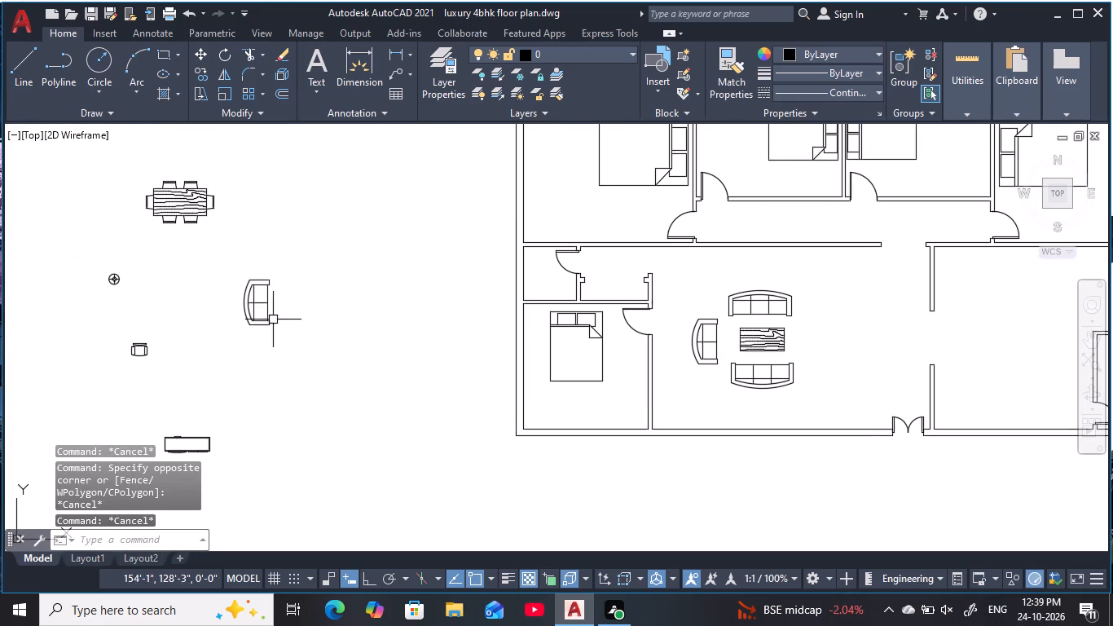
left_click(300, 347)
left_click(211, 242)
key("r")
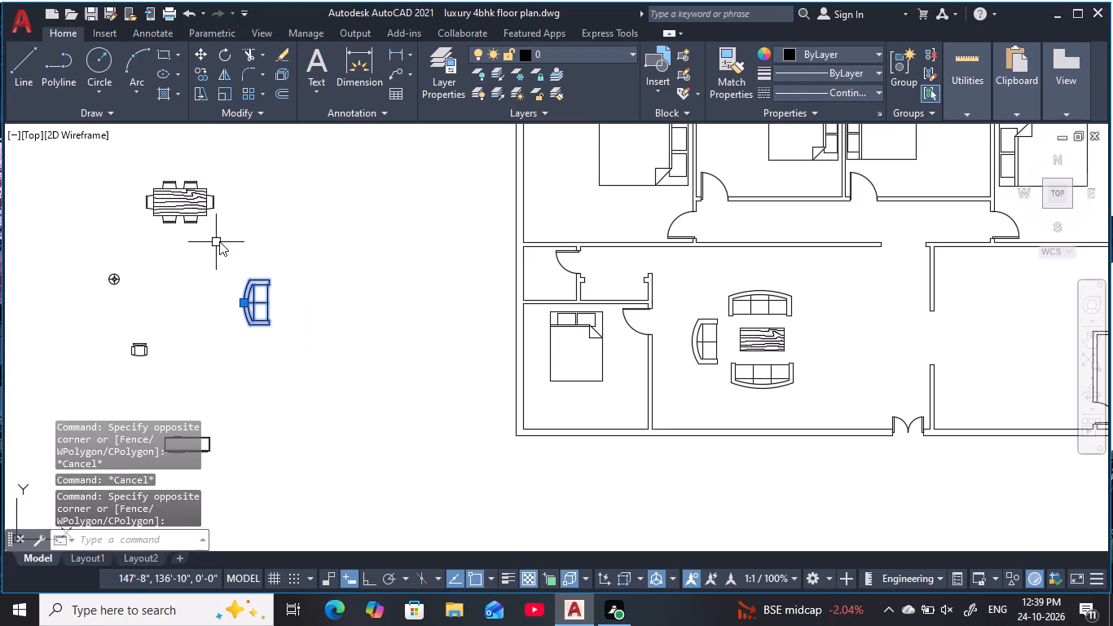
type("o")
key("space")
left_click(274, 314)
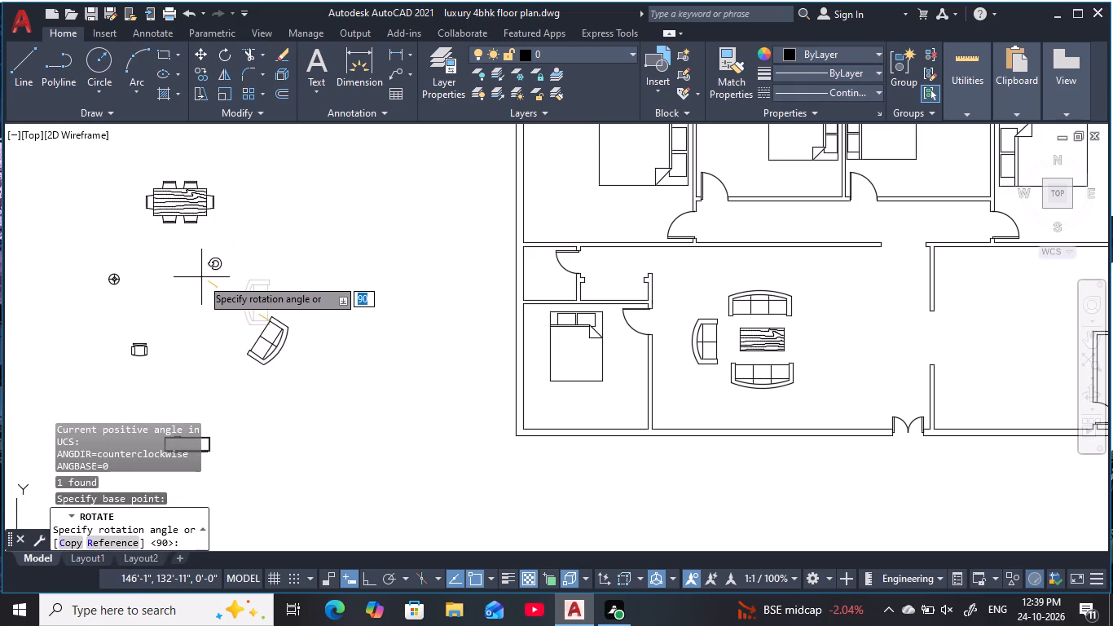
key("space")
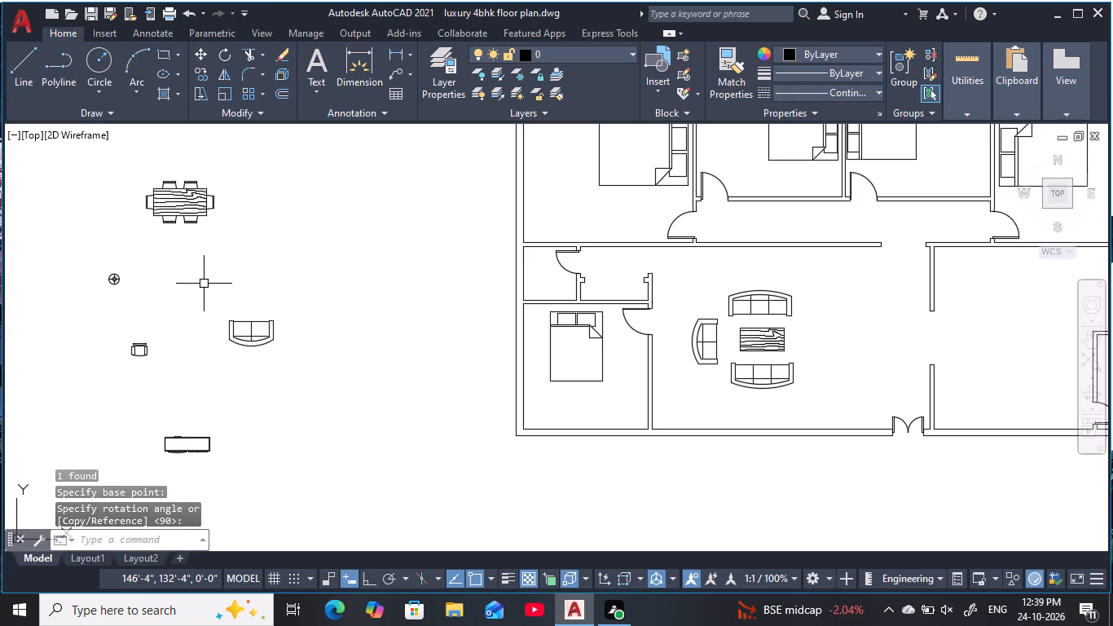
Rotate the same loose two-seat sofa another 90° counterclockwise about its east arm, so its back faces east.
key("space")
left_click(310, 370)
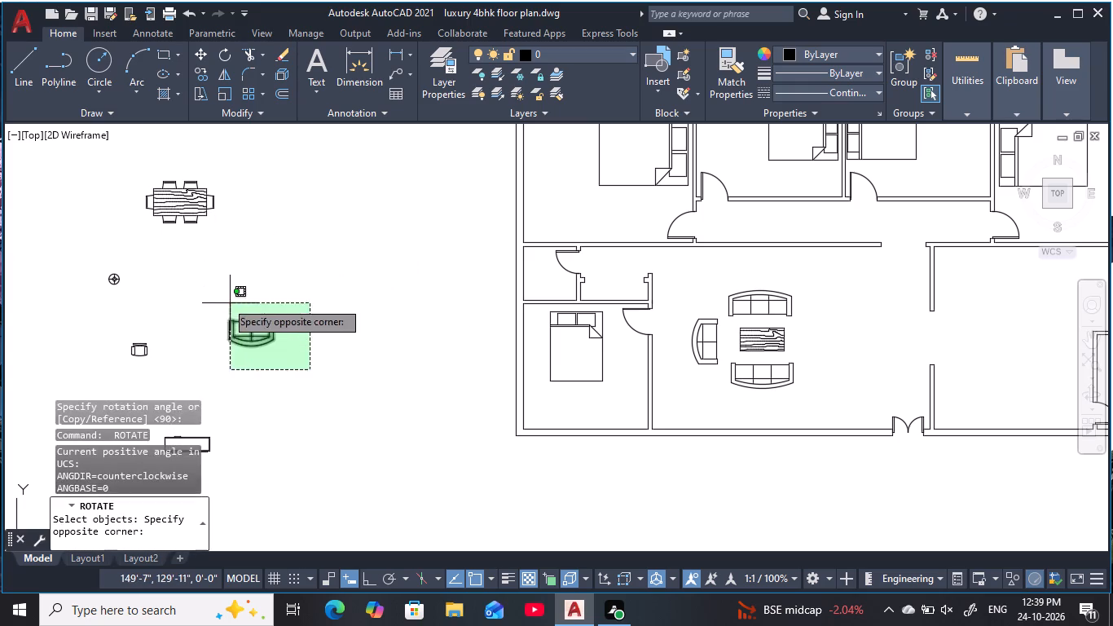
left_click(222, 298)
key("space")
left_click(279, 337)
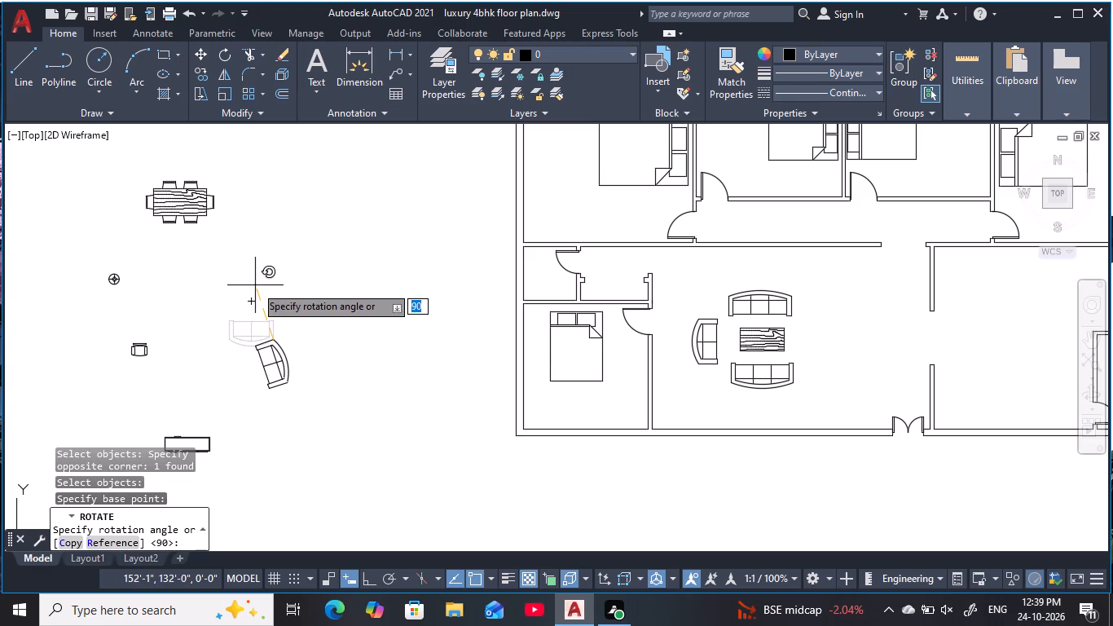
key("F8")
left_click(257, 285)
key("Escape")
key("Escape")
key("Escape")
Move the rotated two-seat sofa by its back midpoint to the east side of the coffee table, level with the west sofa.
left_click(272, 348)
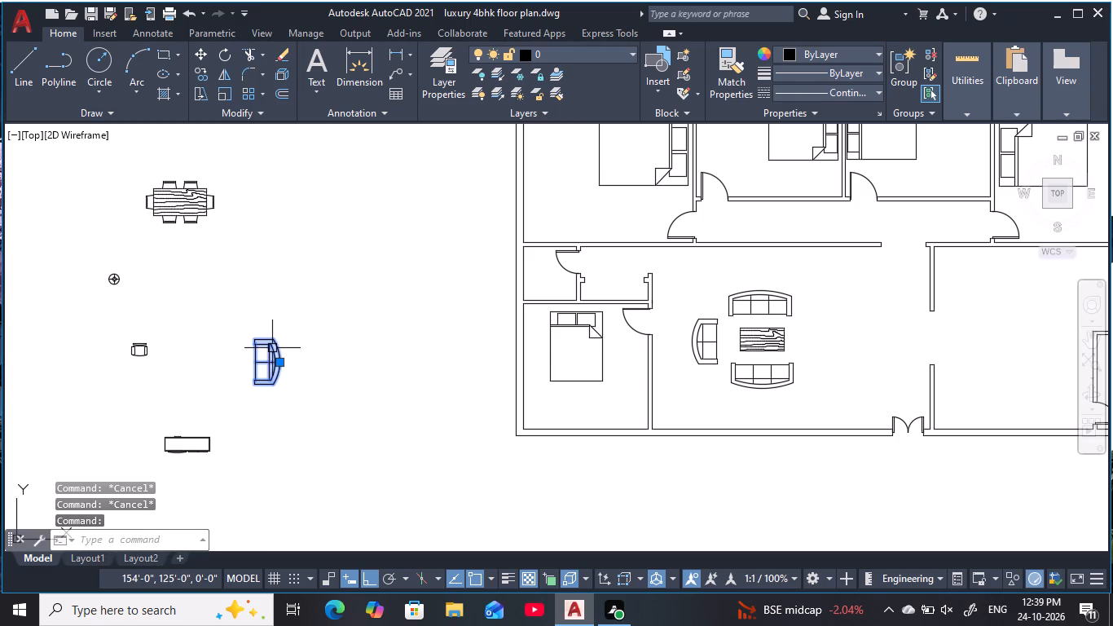
type("m")
key("space")
scroll(280, 361, "up", 1)
left_click(280, 361)
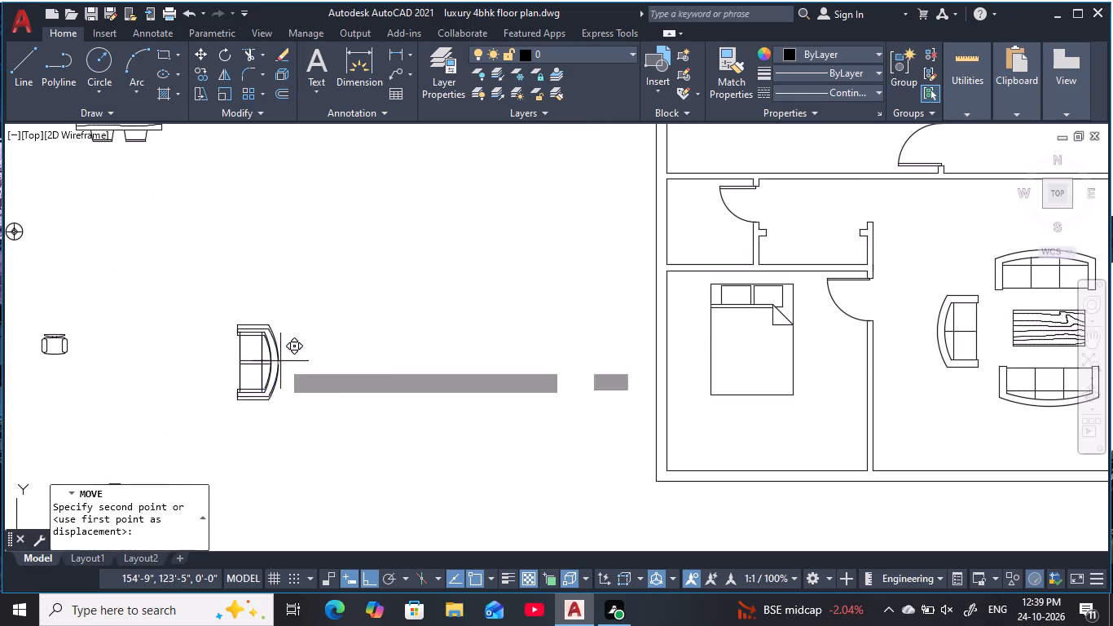
middle_click_drag(773, 359, 324, 363)
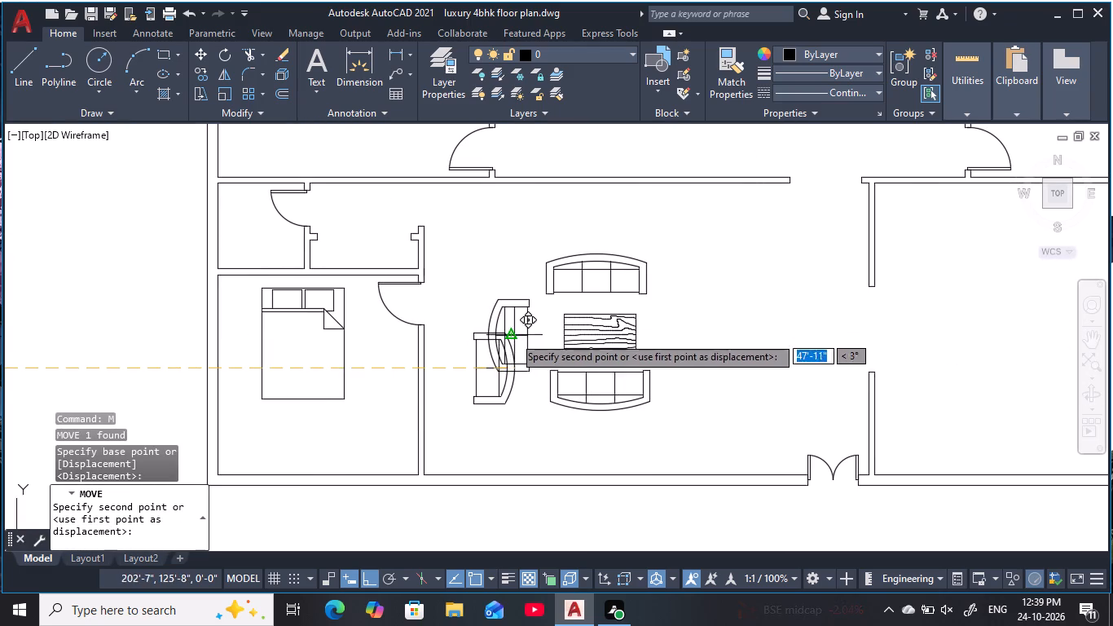
scroll(511, 337, "up", 1)
key("F8")
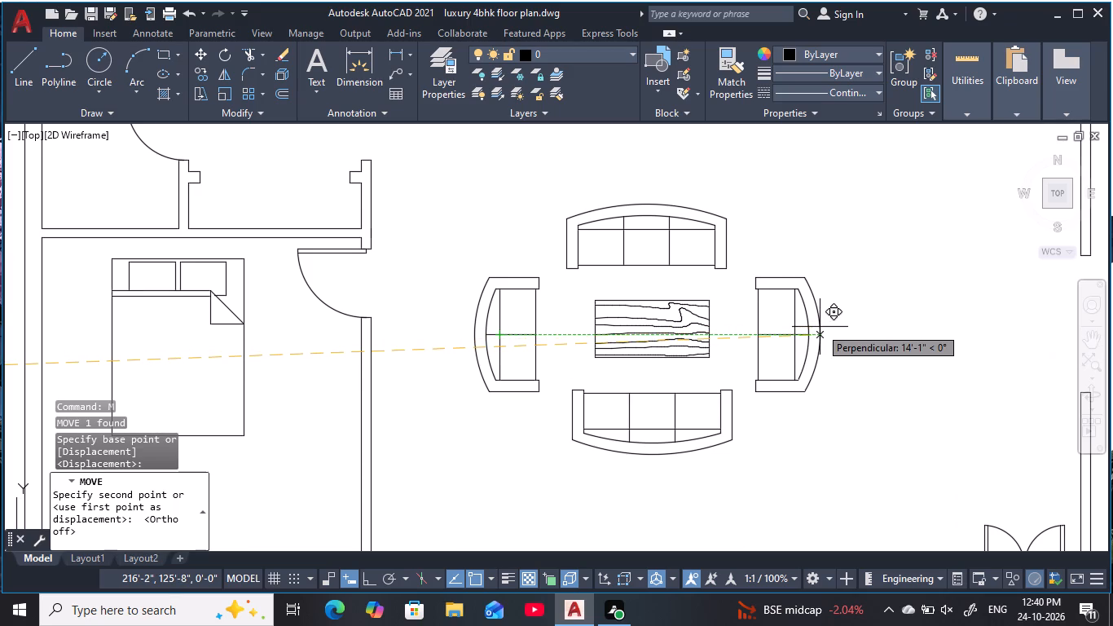
left_click(820, 327)
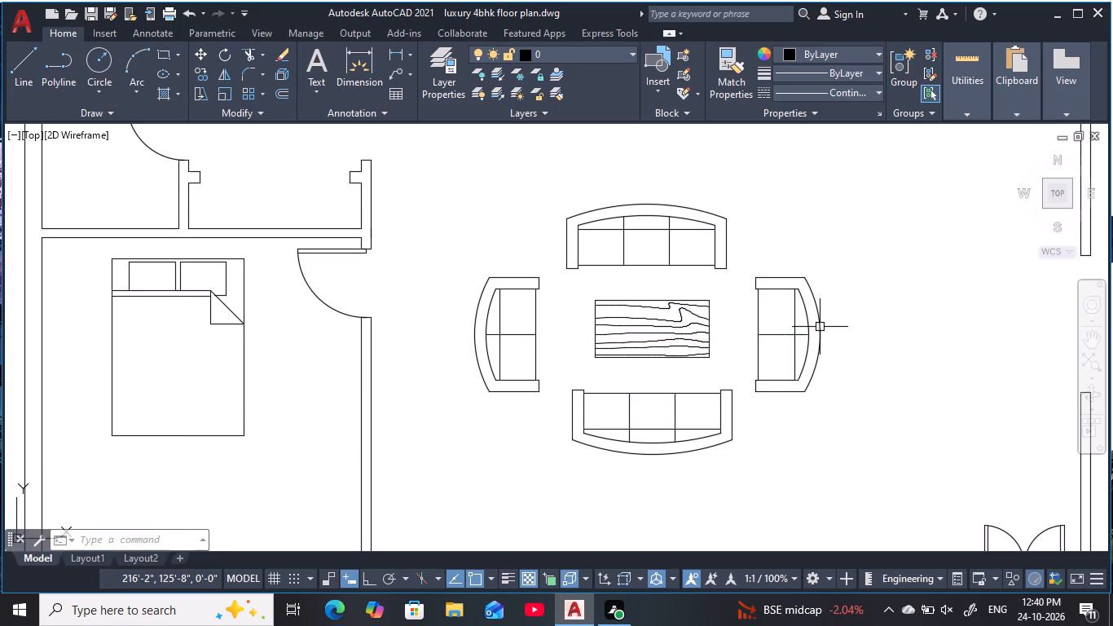
key("Escape")
key("Escape")
key("Escape")
key("Escape")
key("Escape")
key("Escape")
key("Escape")
key("Escape")
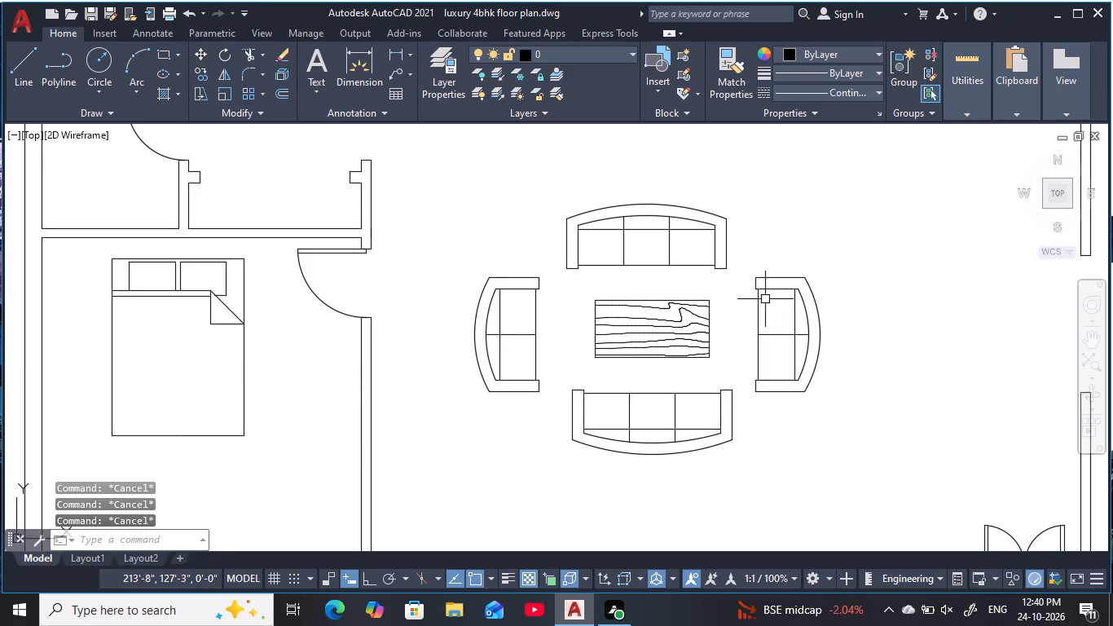
Move the two-seat sofa on the coffee table's east side about 5" farther east, using its northwest corner as base point.
type("m")
key("space")
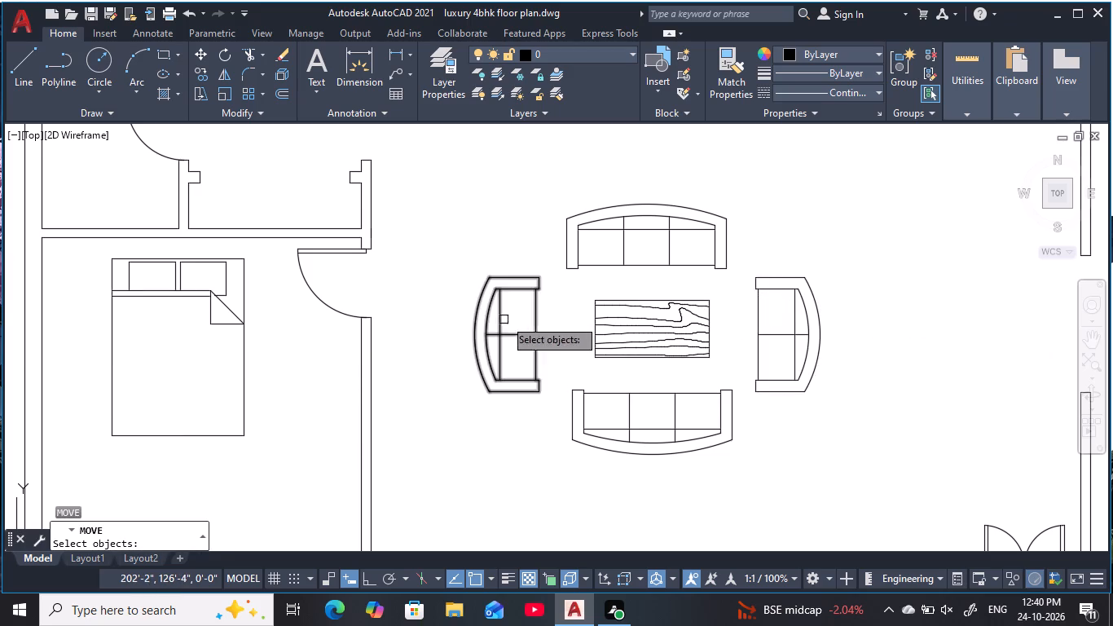
left_click(765, 288)
key("space")
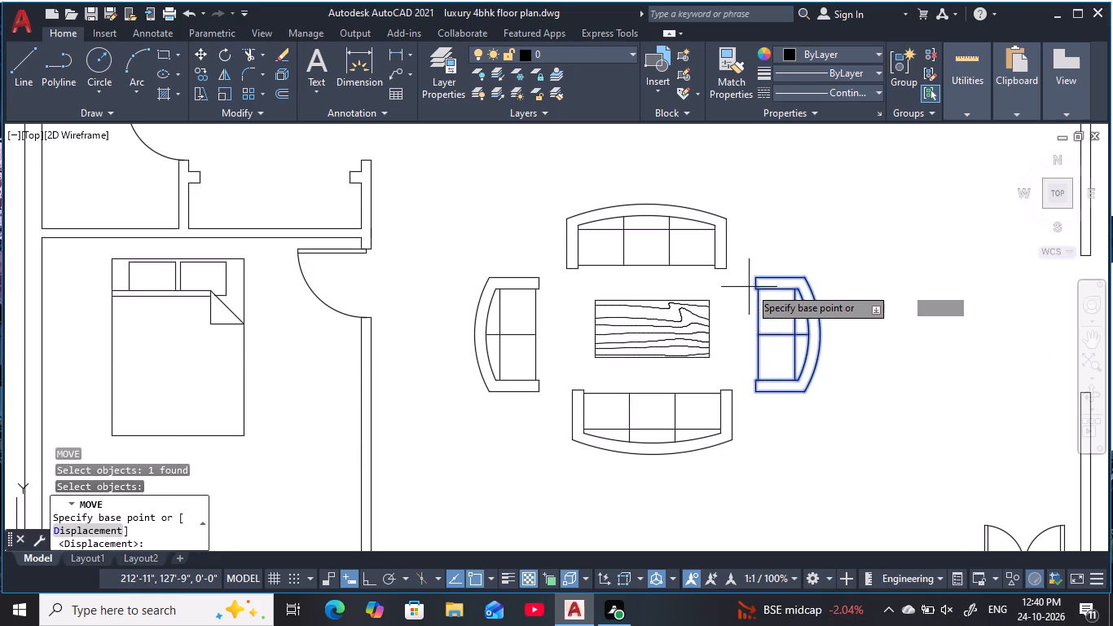
left_click(754, 278)
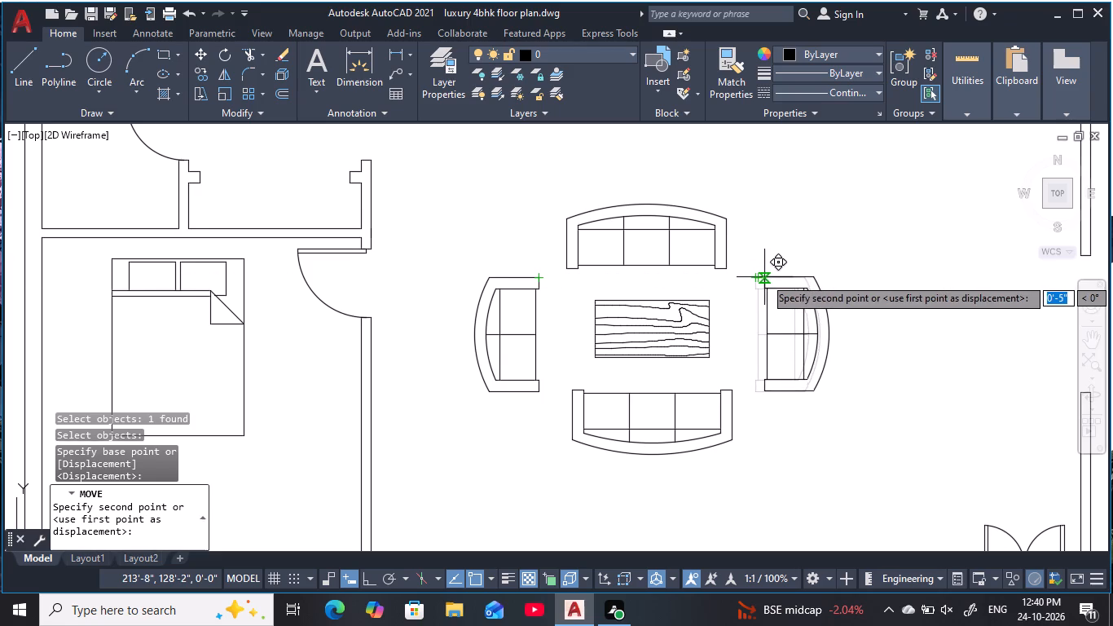
left_click(764, 277)
key("Escape")
key("Escape")
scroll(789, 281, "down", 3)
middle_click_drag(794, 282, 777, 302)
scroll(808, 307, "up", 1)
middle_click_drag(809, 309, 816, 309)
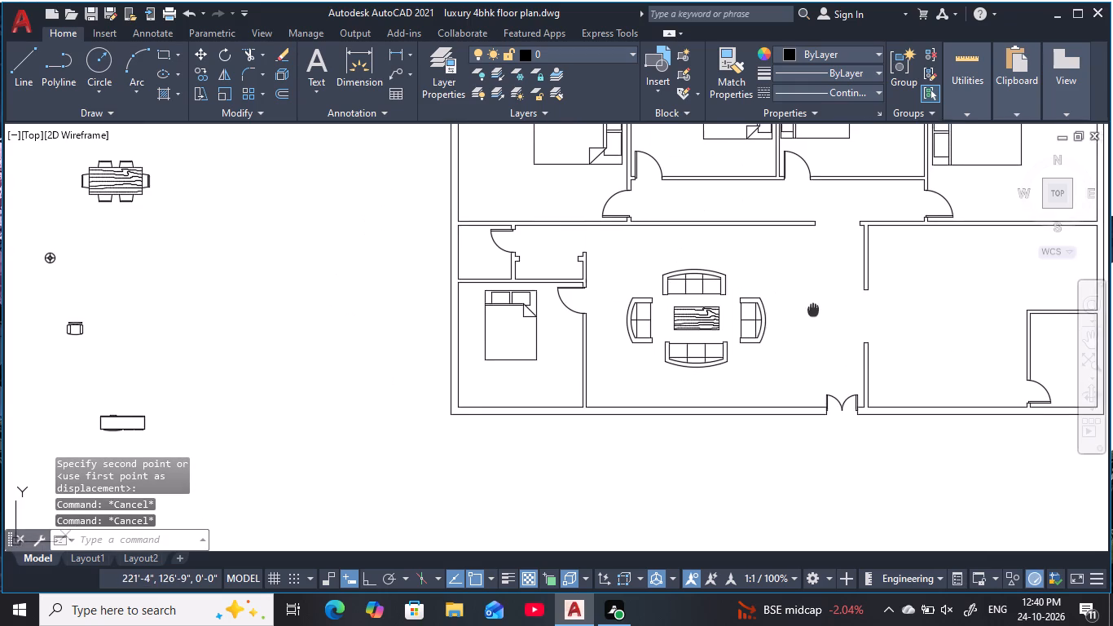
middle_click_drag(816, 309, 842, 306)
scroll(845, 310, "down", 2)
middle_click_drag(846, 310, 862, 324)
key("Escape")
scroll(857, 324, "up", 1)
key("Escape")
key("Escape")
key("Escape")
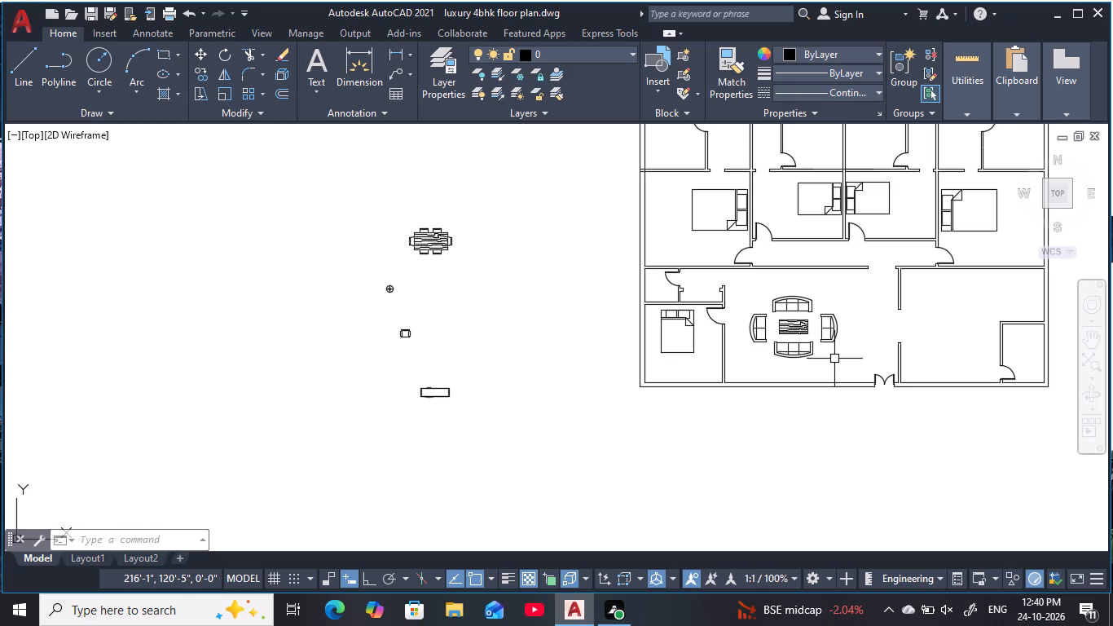
Erase the three-seat sofa south of the coffee table.
scroll(752, 346, "up", 2)
middle_click_drag(763, 345, 664, 326)
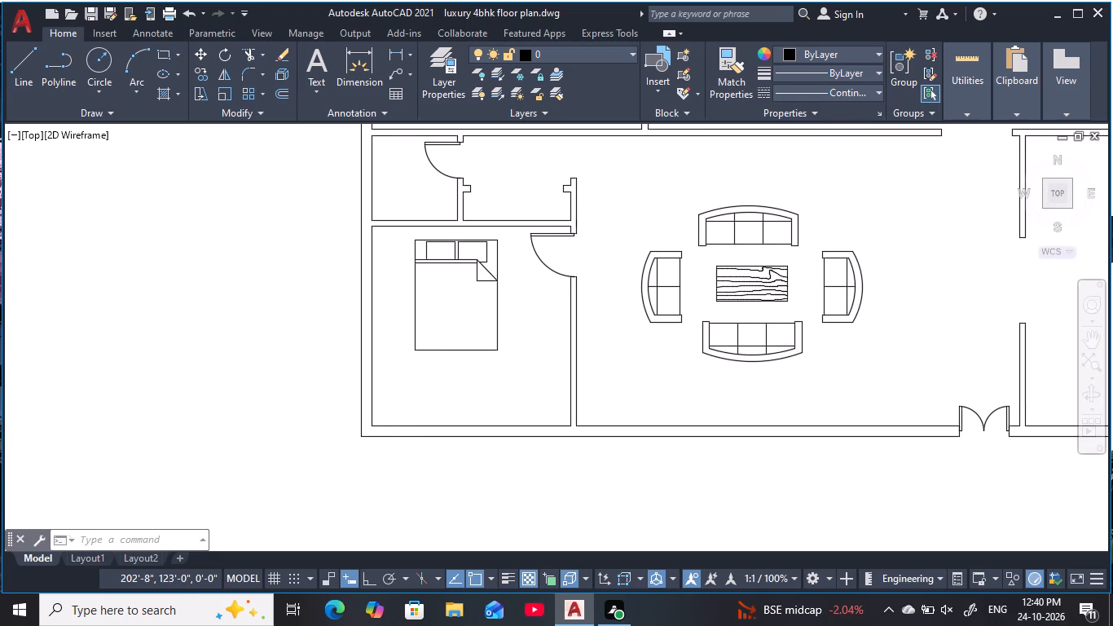
left_click(827, 377)
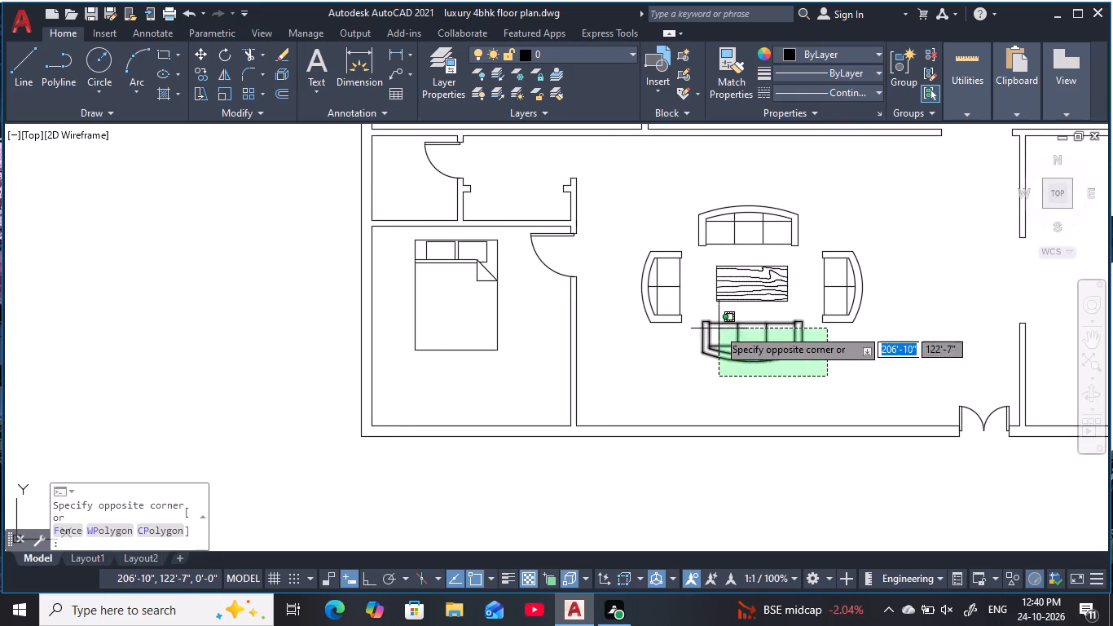
left_click(700, 313)
key("Escape")
key("Escape")
left_click(825, 358)
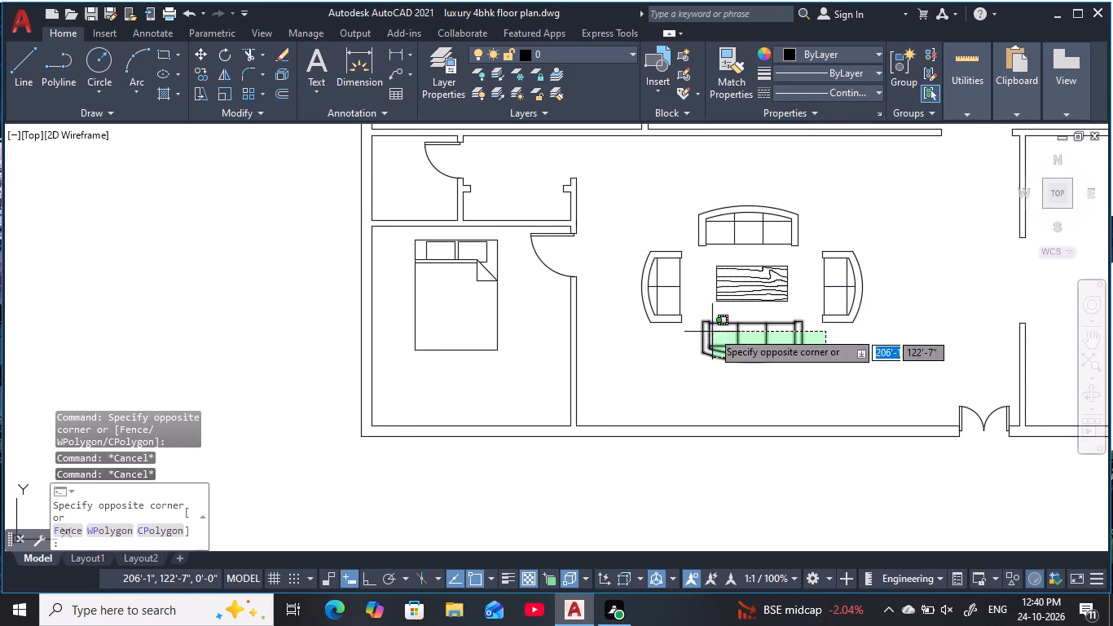
key("Escape")
key("Escape")
left_click(702, 325)
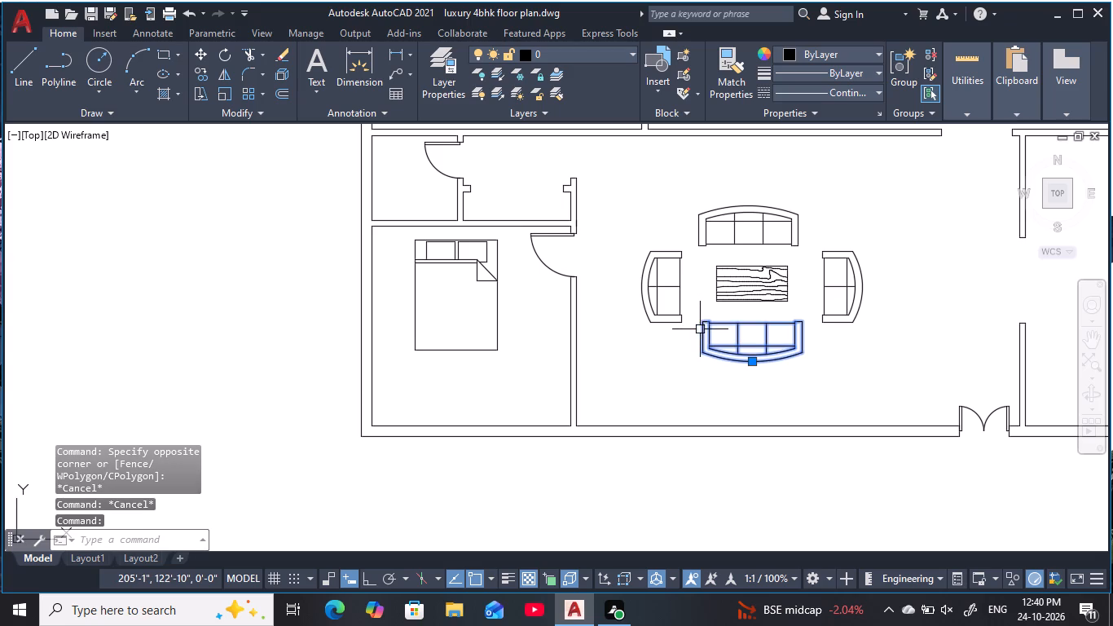
type("e")
key("space")
scroll(737, 338, "down", 1)
middle_click_drag(741, 340, 714, 354)
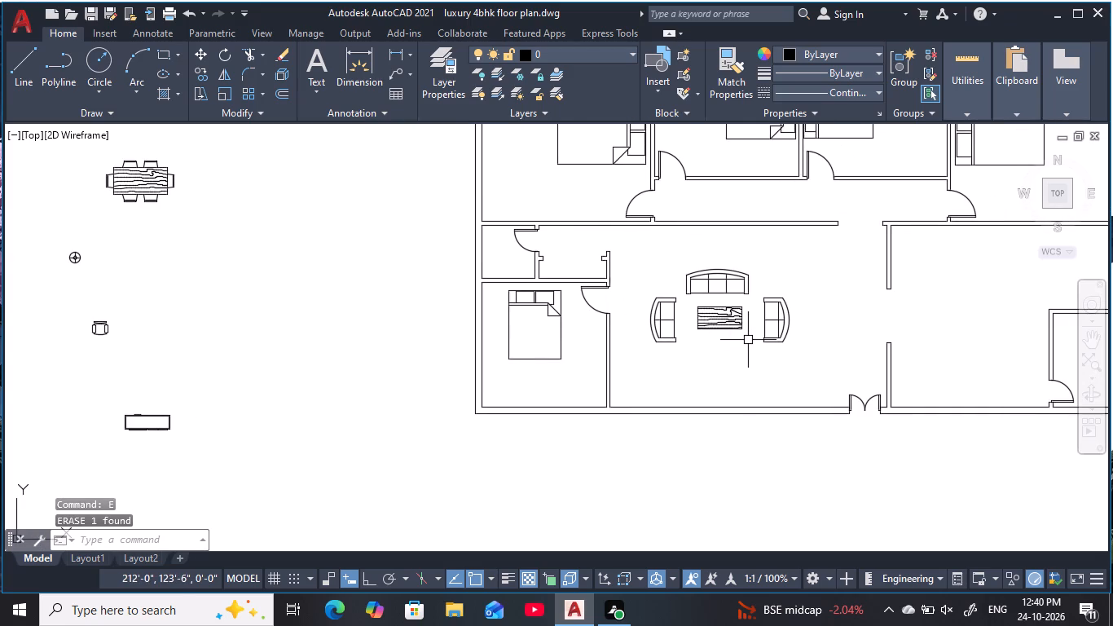
key("Escape")
key("Escape")
key("Escape")
key("Escape")
key("Escape")
key("Escape")
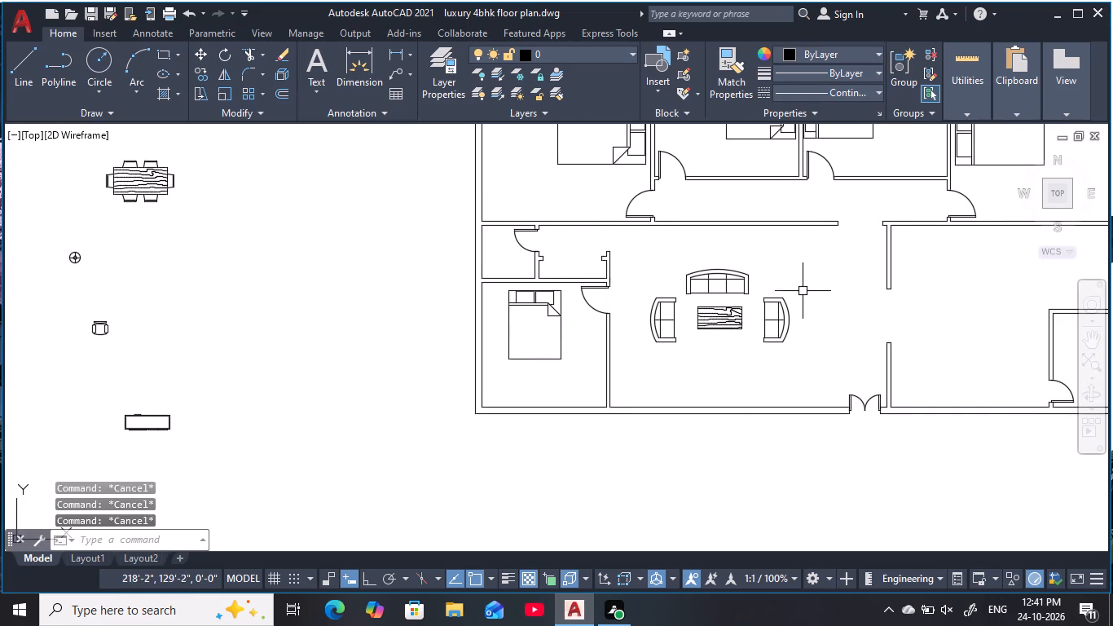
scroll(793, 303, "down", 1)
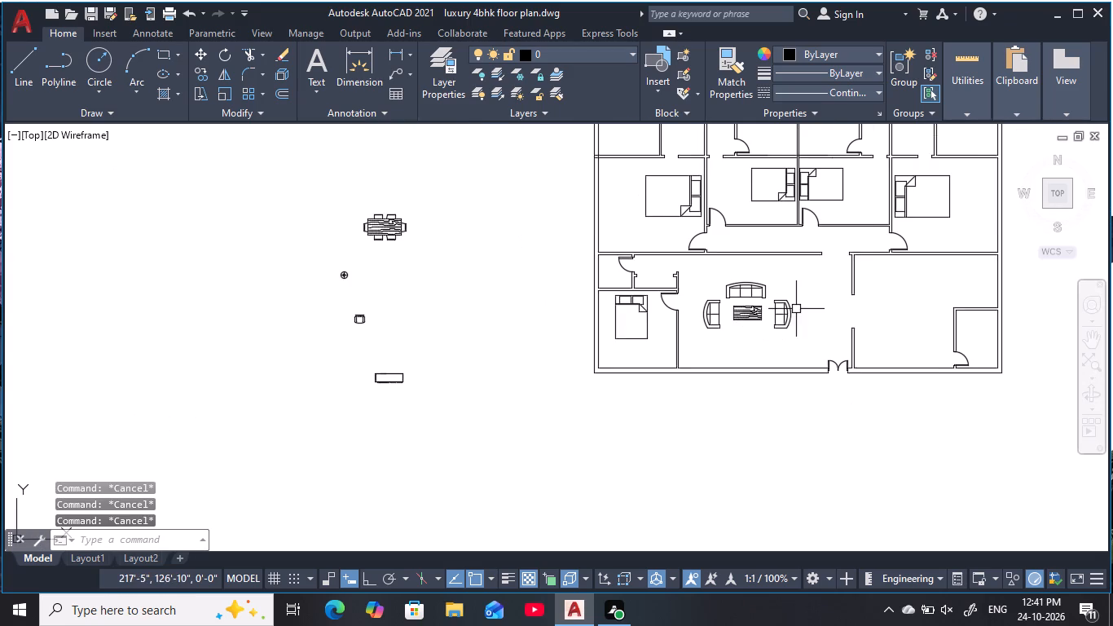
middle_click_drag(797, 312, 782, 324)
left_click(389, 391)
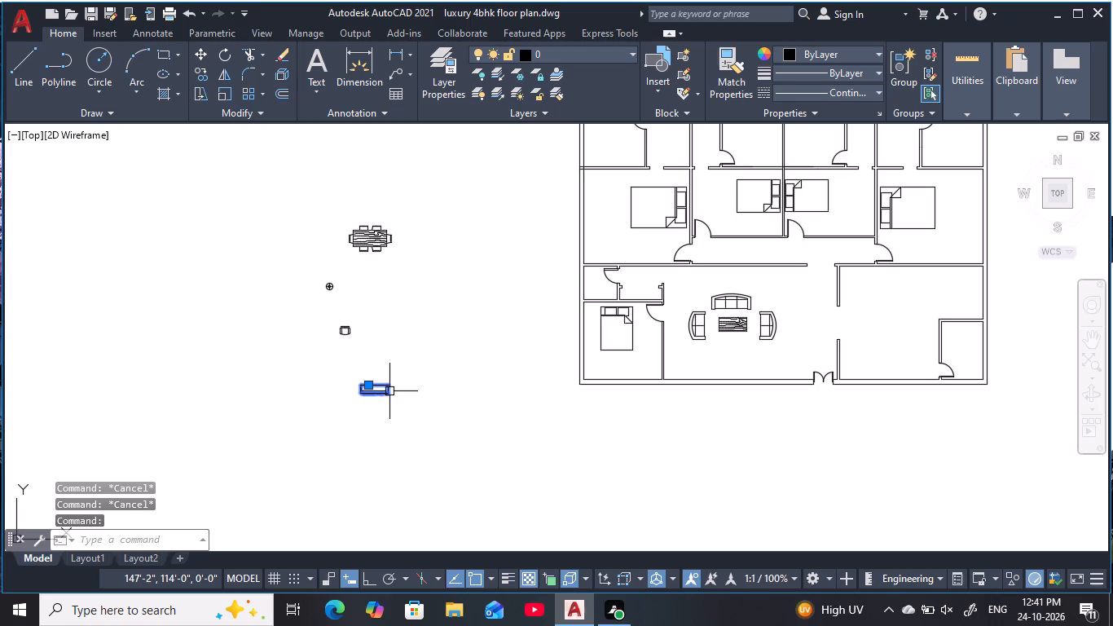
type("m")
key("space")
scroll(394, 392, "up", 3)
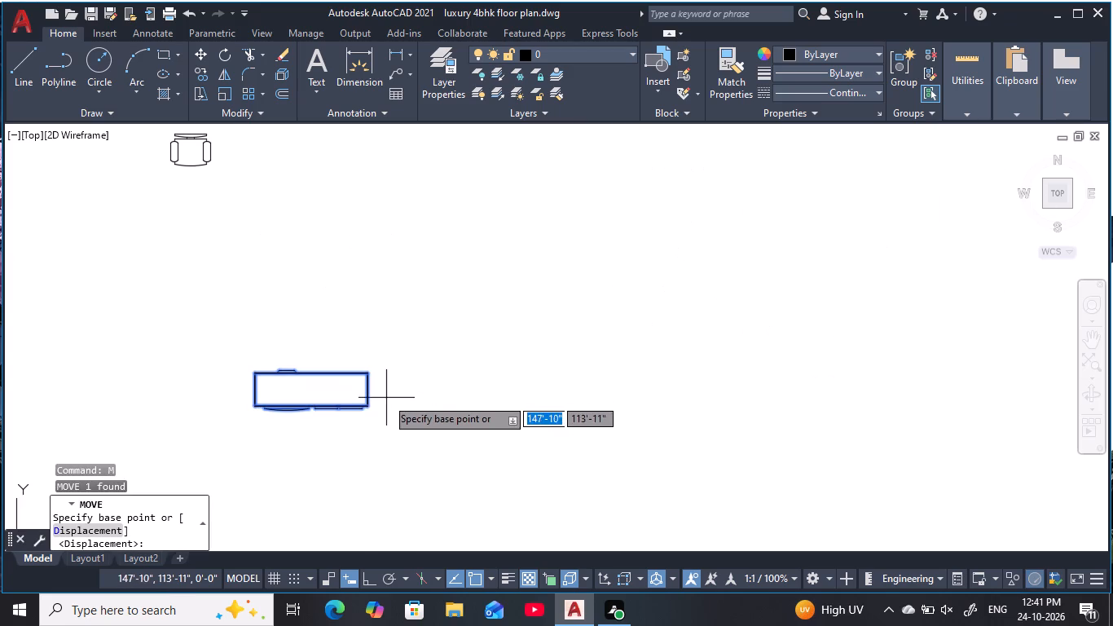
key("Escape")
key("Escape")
Rotate the loose TV unit 180° about its southeast corner, so its screen side faces north.
left_click(370, 408)
key("r")
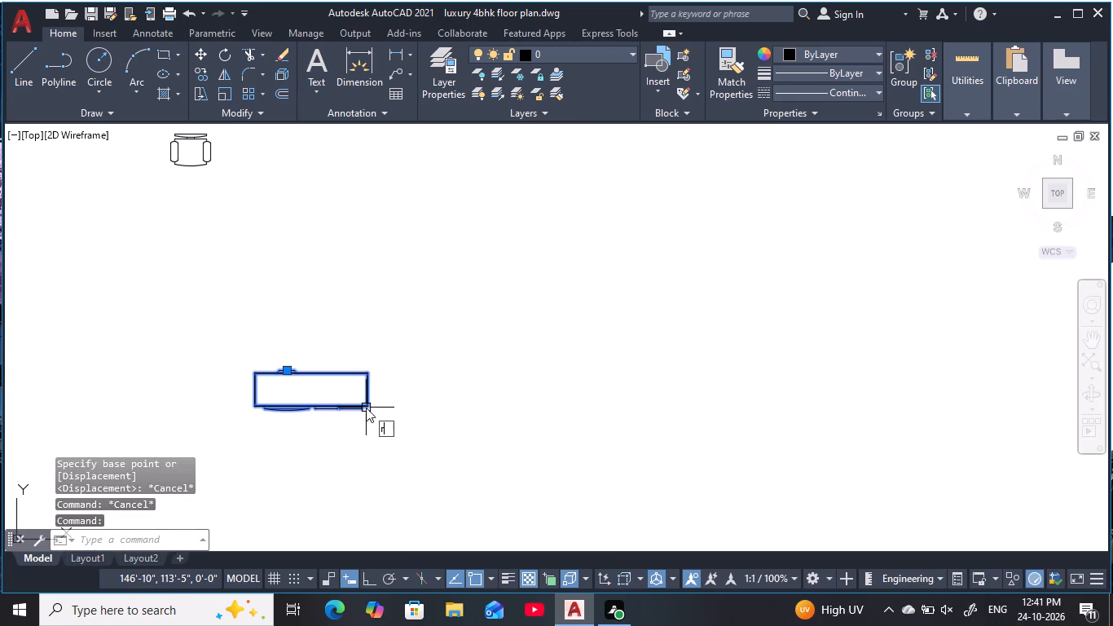
key("o")
key("space")
left_click(367, 408)
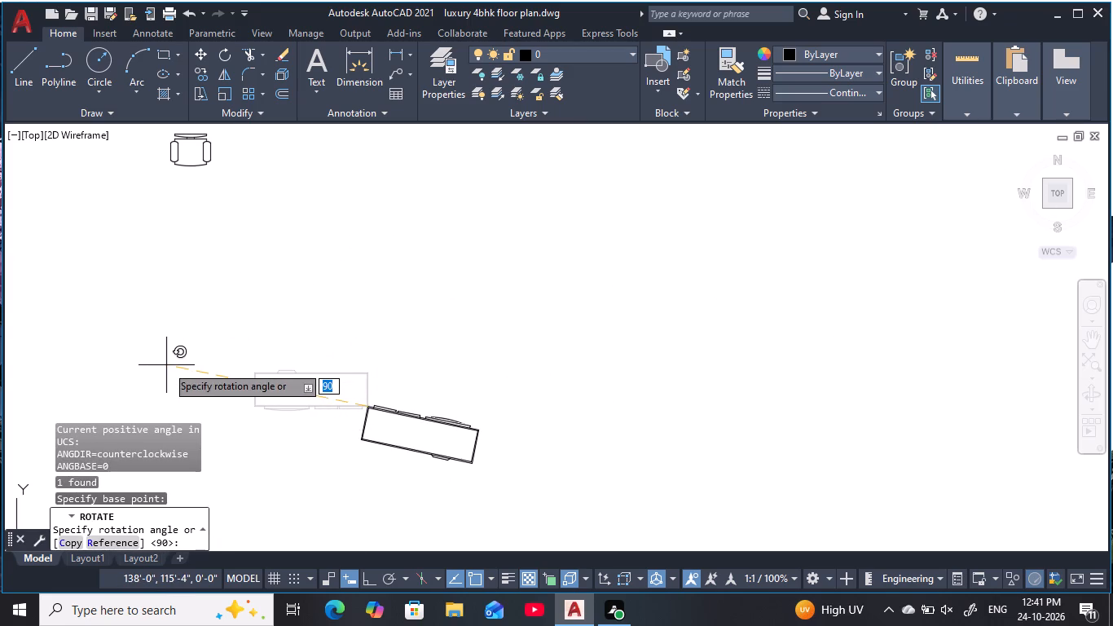
key("F8")
left_click(169, 368)
key("Escape")
key("Escape")
Move the rotated TV unit into the central hall, just inside the south wall and directly south of the coffee table.
left_click(420, 409)
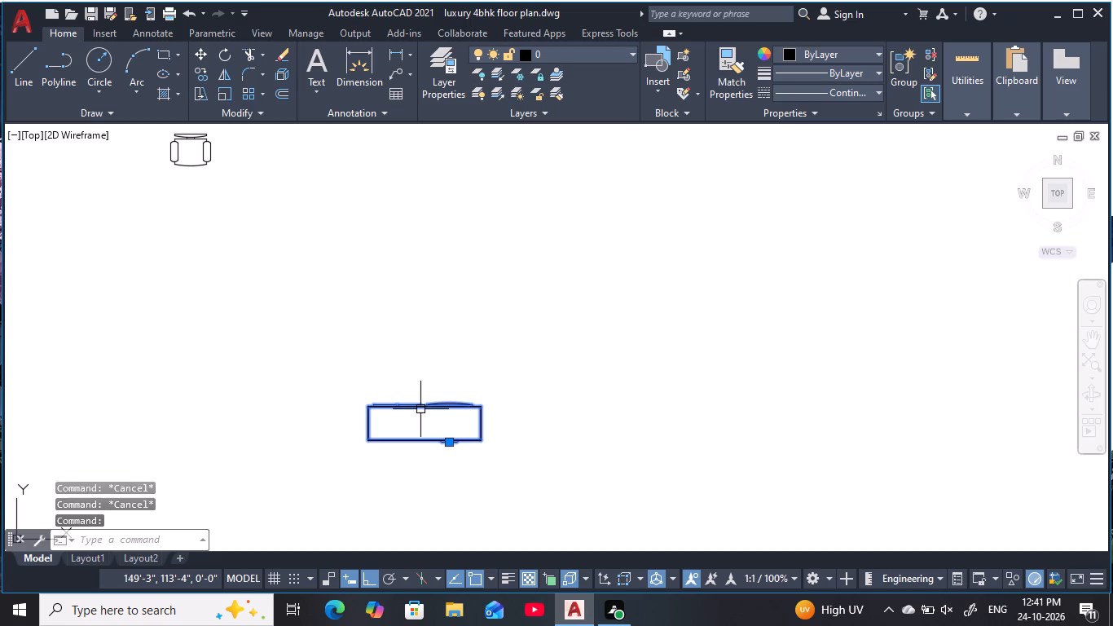
type("m")
key("space")
left_click(452, 436)
scroll(548, 417, "up", 1)
middle_click_drag(622, 406, 791, 368)
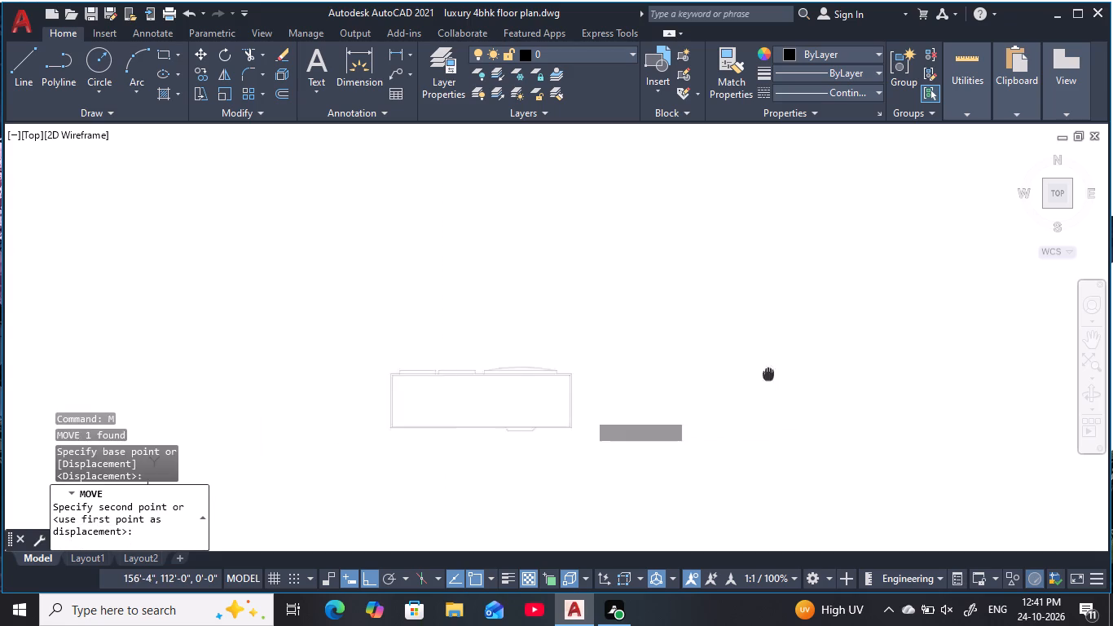
middle_click_drag(791, 368, 363, 370)
scroll(380, 369, "down", 3)
key("F8")
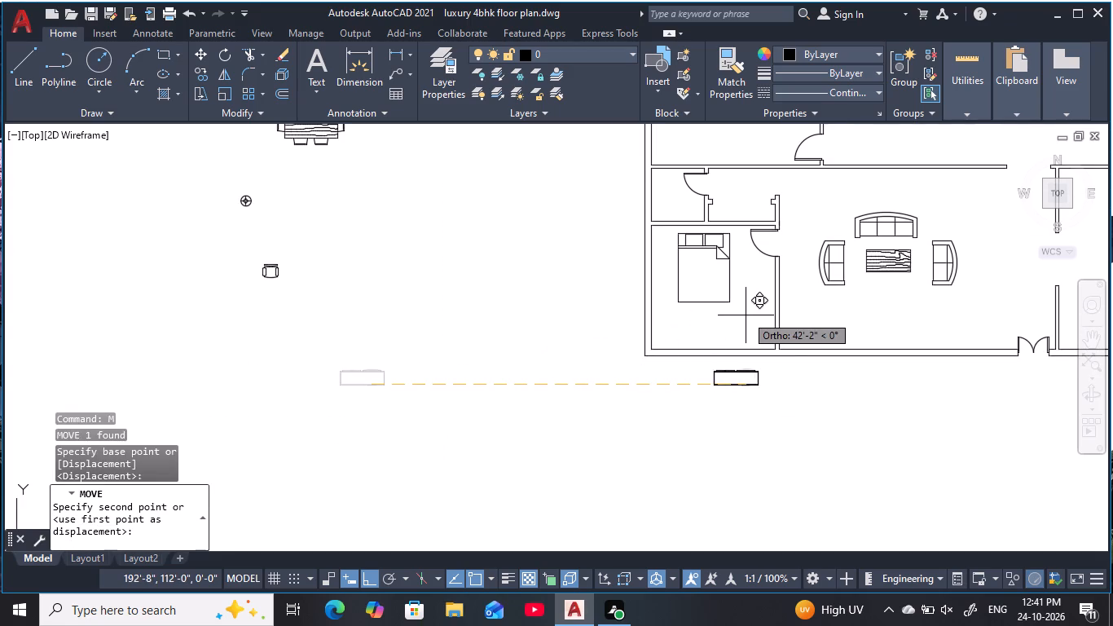
scroll(892, 323, "up", 2)
middle_click_drag(873, 327, 605, 337)
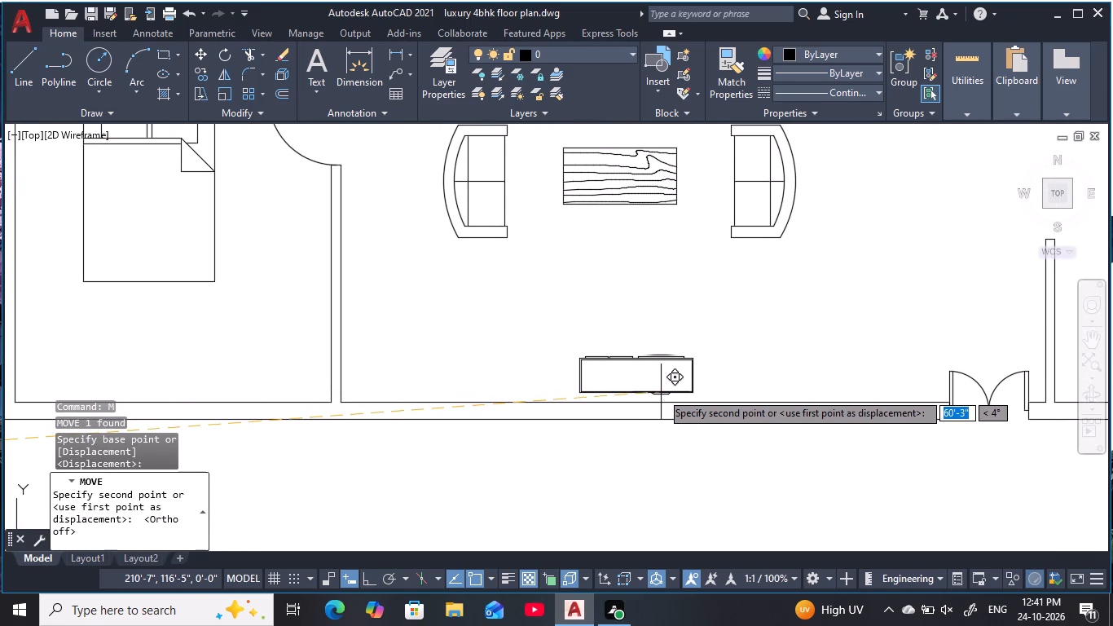
left_click(649, 394)
key("Escape")
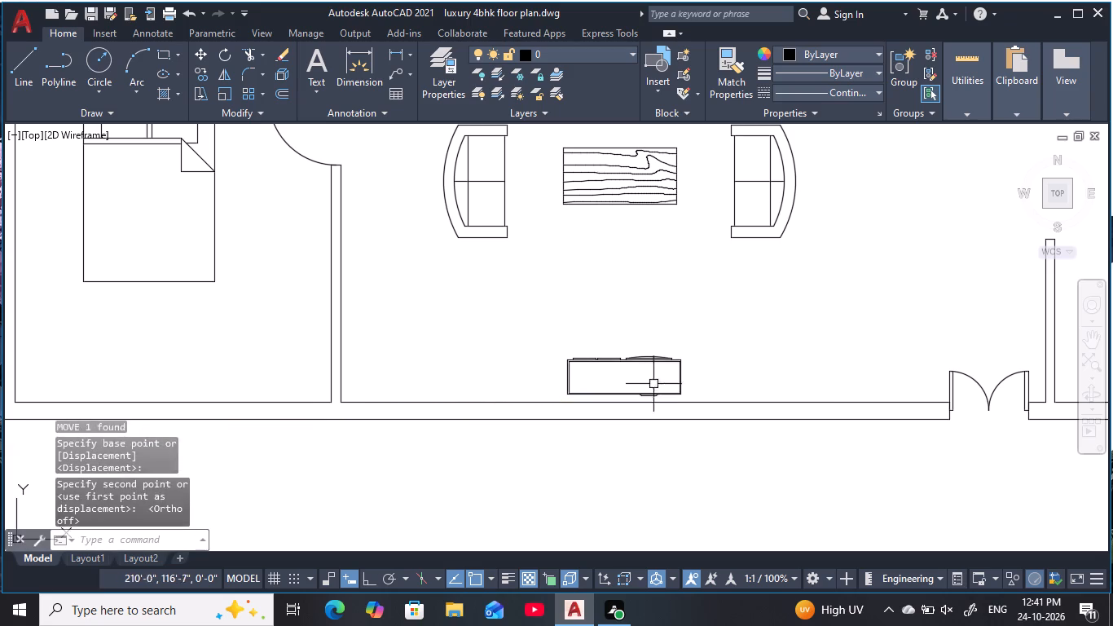
scroll(720, 357, "down", 3)
middle_click_drag(716, 358, 649, 403)
key("Escape")
key("Escape")
key("Escape")
key("Escape")
key("Escape")
key("Escape")
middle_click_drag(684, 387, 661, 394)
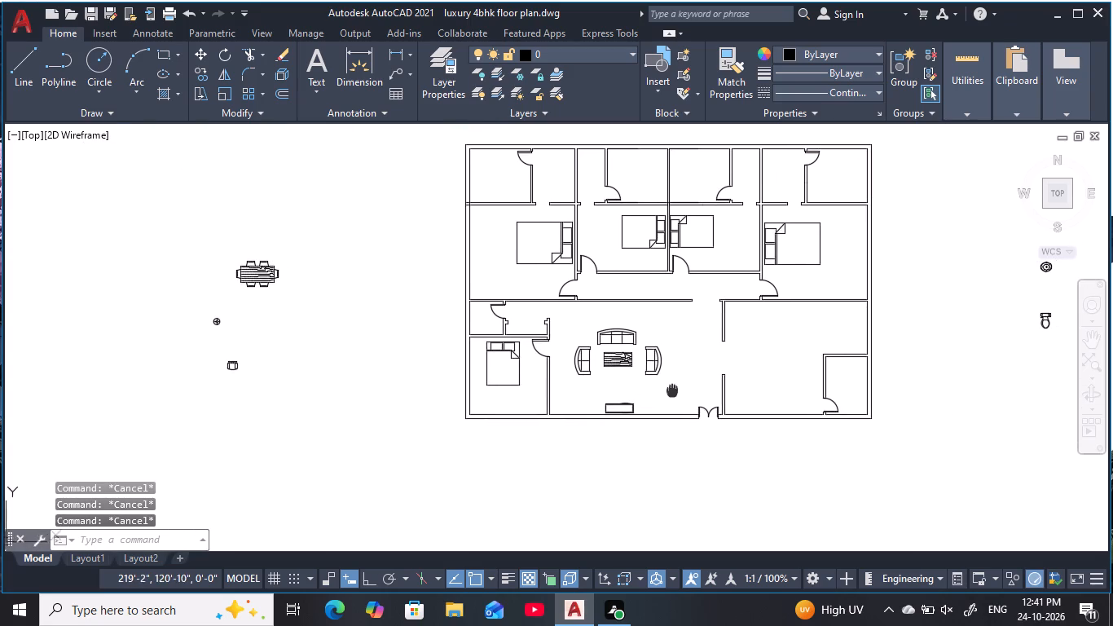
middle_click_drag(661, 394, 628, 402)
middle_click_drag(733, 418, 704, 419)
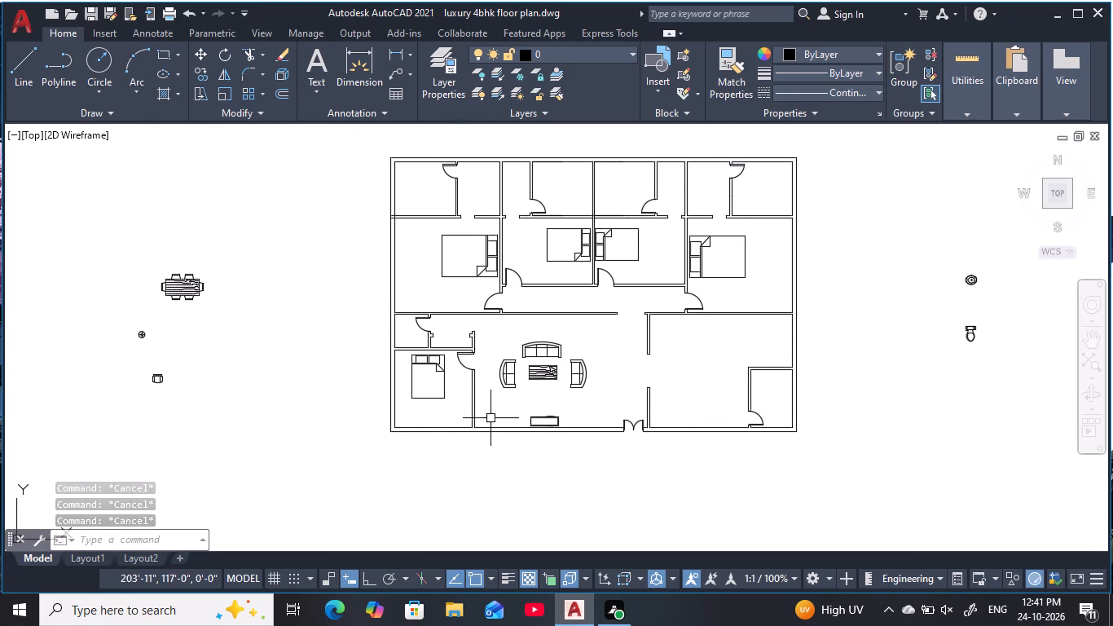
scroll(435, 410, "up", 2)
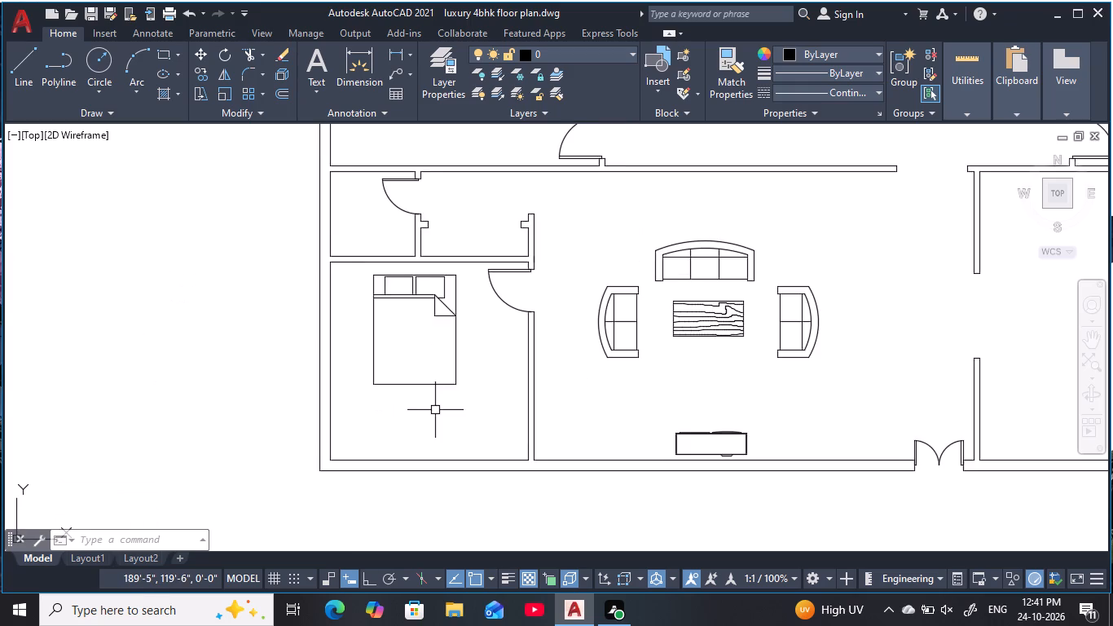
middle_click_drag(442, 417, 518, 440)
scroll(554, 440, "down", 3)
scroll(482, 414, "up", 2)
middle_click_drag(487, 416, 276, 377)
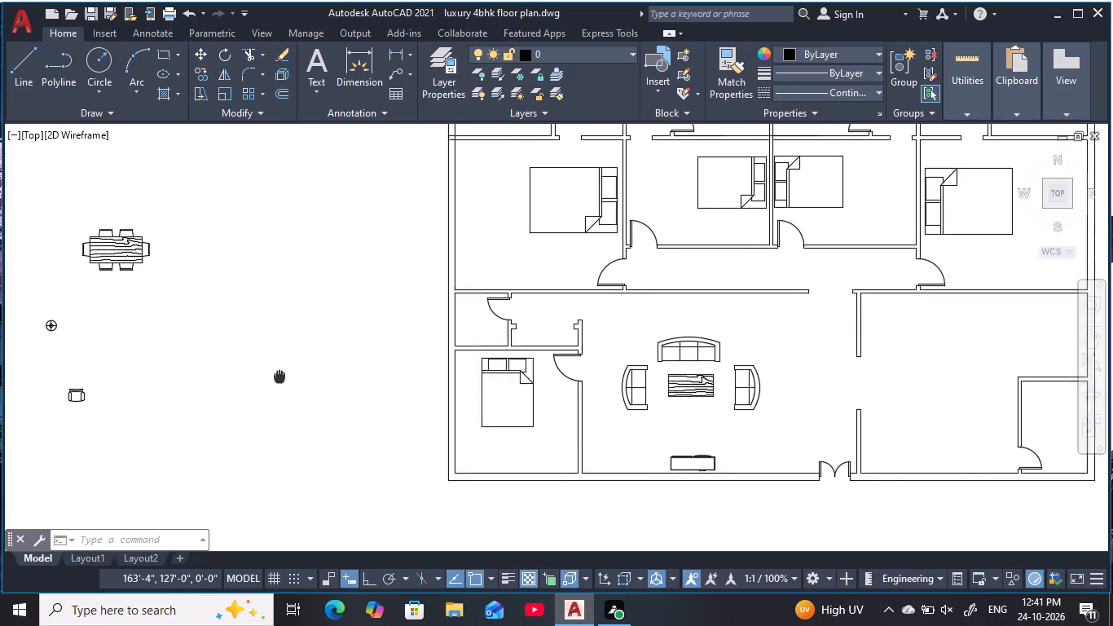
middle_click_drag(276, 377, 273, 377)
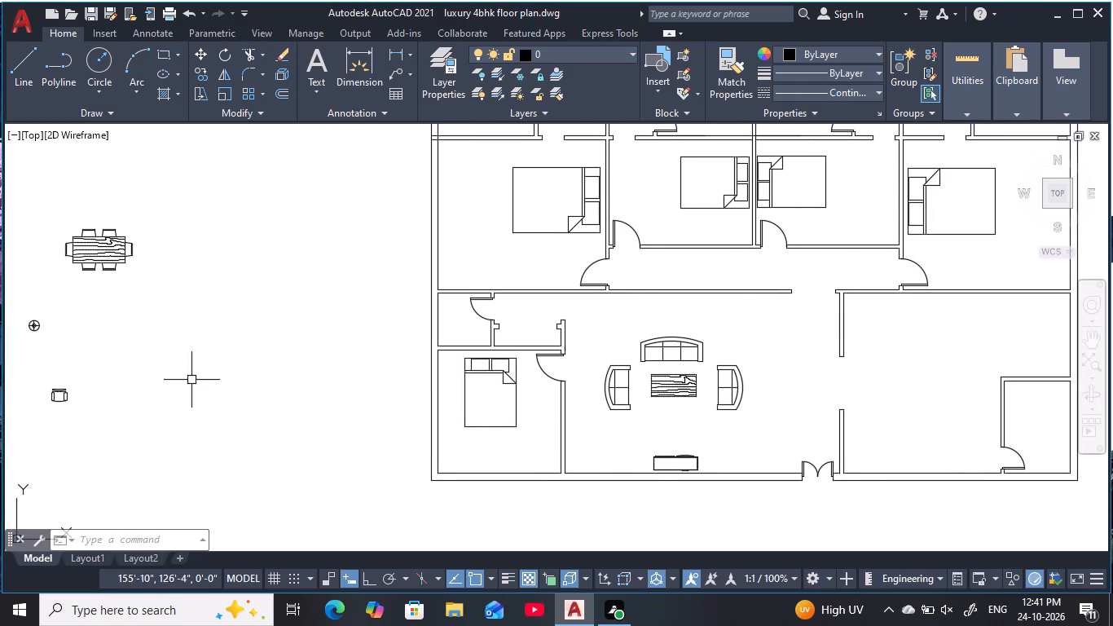
Copy the loose round side table from its centre to the gap between the three-seat sofa and the west two-seat sofa.
middle_click_drag(161, 371, 586, 480)
scroll(587, 480, "up", 1)
scroll(371, 421, "up", 2)
left_click(359, 374)
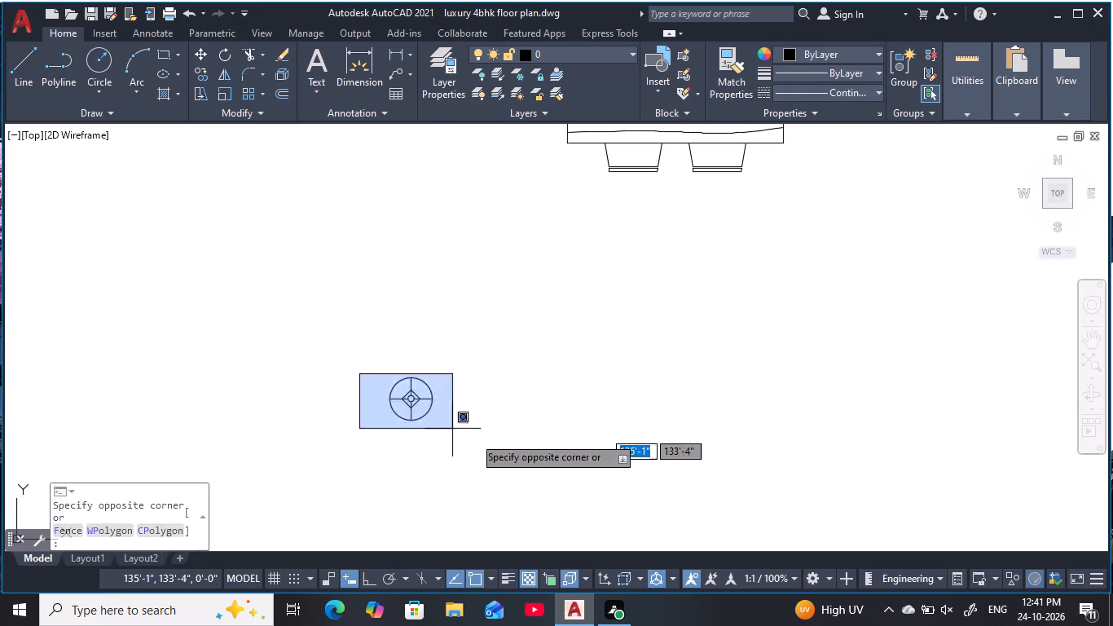
left_click(533, 453)
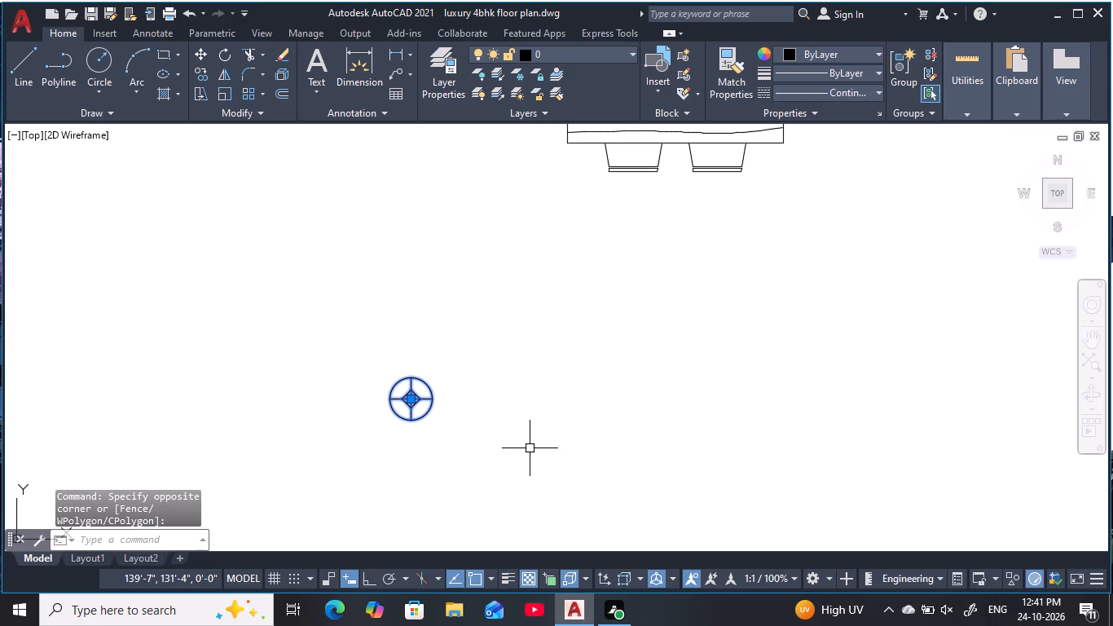
key("c")
key("o")
key("space")
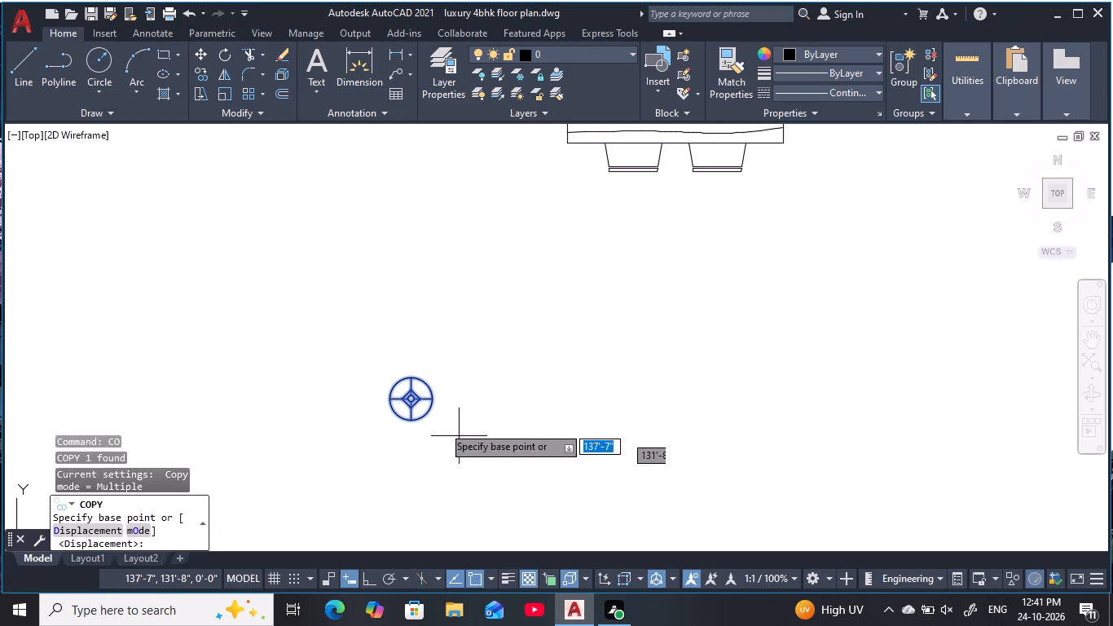
left_click(400, 397)
middle_click_drag(732, 435, 95, 418)
scroll(86, 413, "down", 2)
scroll(881, 445, "down", 1)
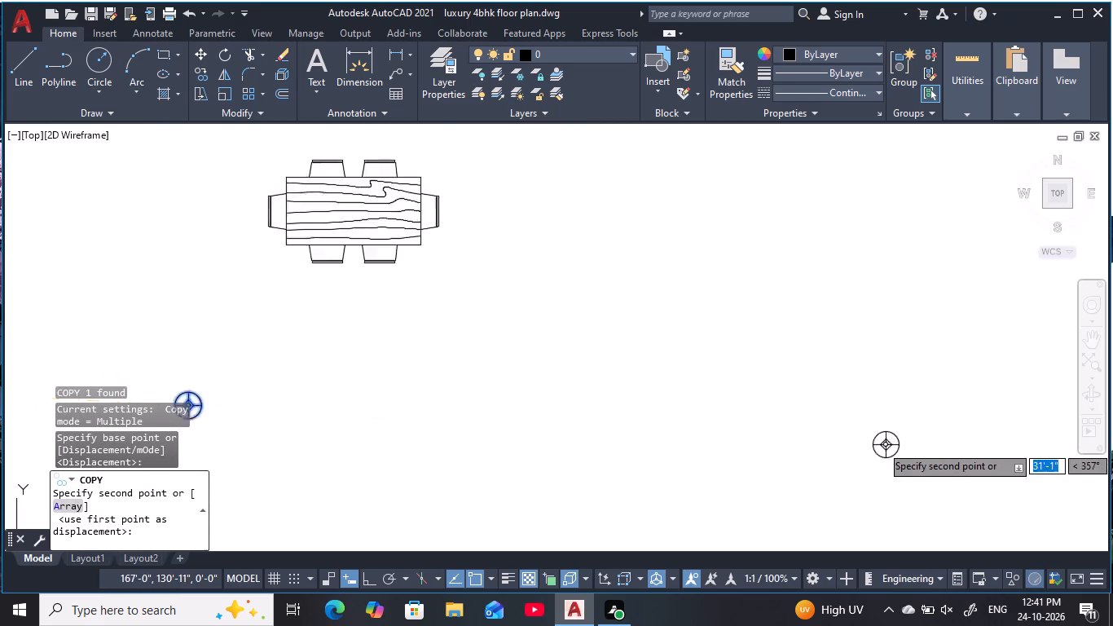
scroll(881, 445, "down", 2)
middle_click_drag(844, 444, 420, 396)
scroll(780, 439, "up", 3)
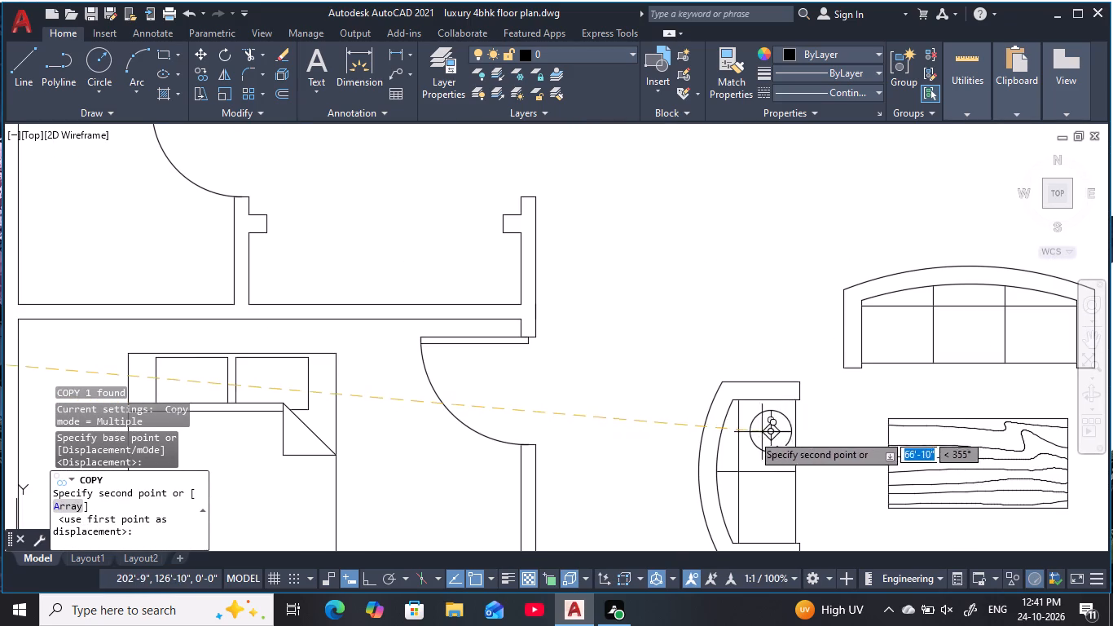
left_click(780, 338)
Place a second copy of the round side table east of the three-seat sofa, about 9'-11" from the first copy.
middle_click_drag(810, 355, 790, 364)
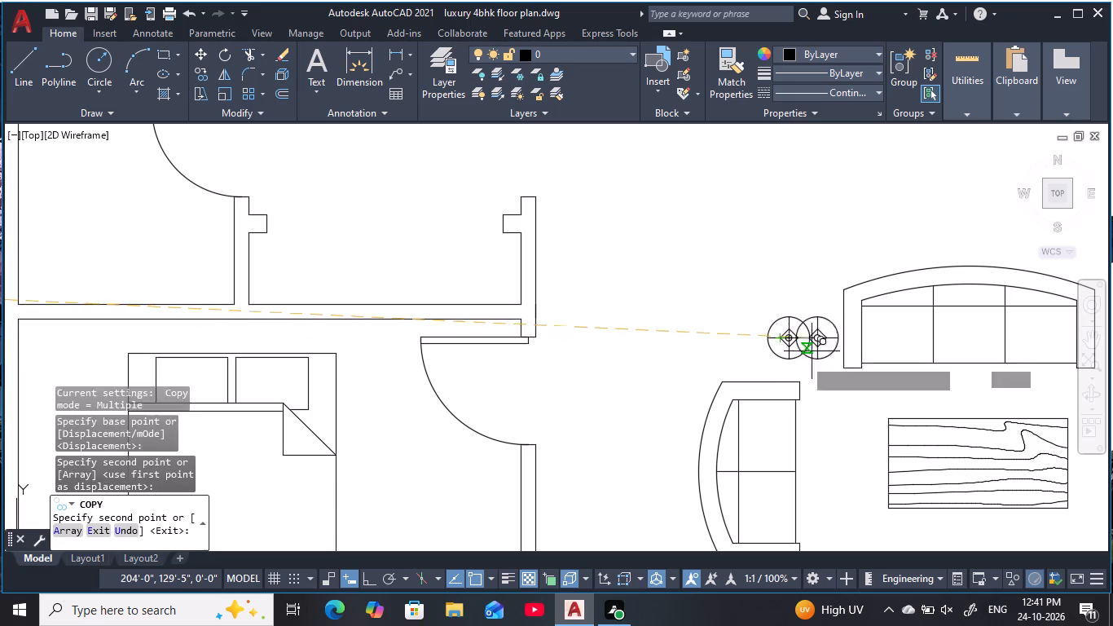
middle_click_drag(790, 364, 477, 378)
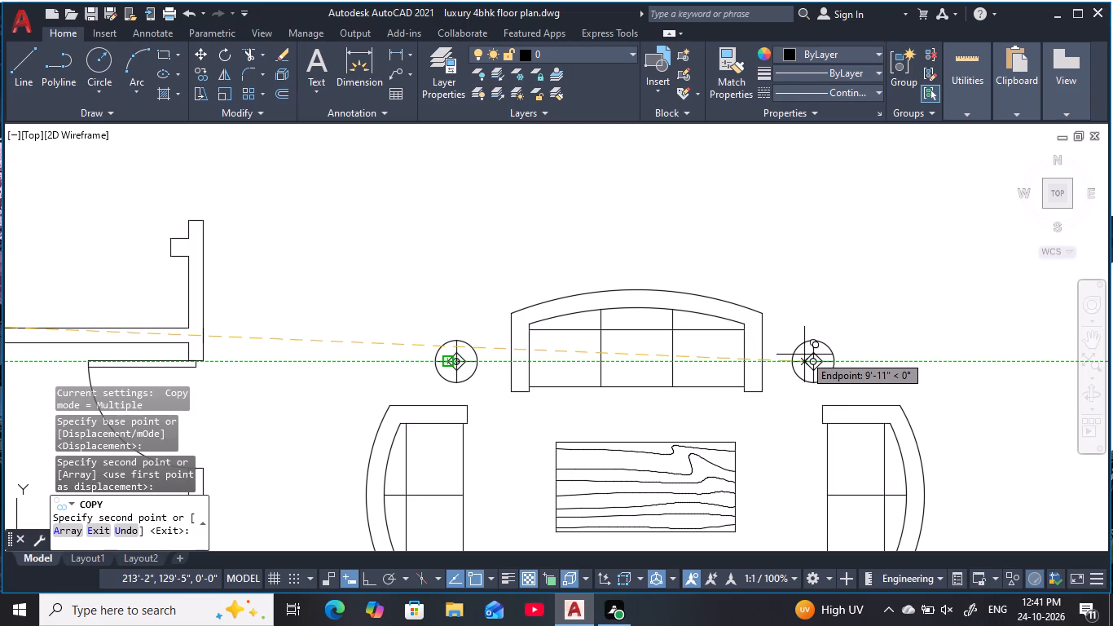
left_click(809, 352)
key("Escape")
key("Escape")
key("Escape")
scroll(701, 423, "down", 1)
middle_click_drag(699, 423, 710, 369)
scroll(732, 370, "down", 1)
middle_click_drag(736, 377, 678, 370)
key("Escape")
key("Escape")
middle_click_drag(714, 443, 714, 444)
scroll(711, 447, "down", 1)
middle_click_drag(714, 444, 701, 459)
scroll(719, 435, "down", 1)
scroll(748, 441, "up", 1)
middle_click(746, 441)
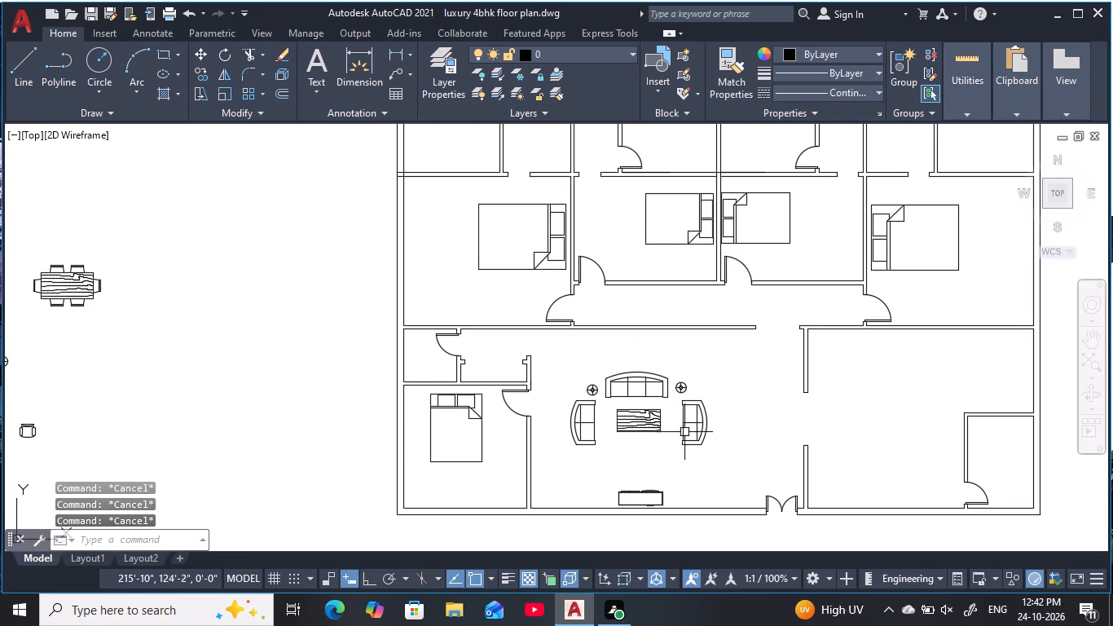
Move the east round side table by its centre about 2" southeast, closer to level with the west one.
scroll(600, 400, "up", 4)
scroll(637, 369, "down", 2)
middle_click_drag(638, 373, 519, 375)
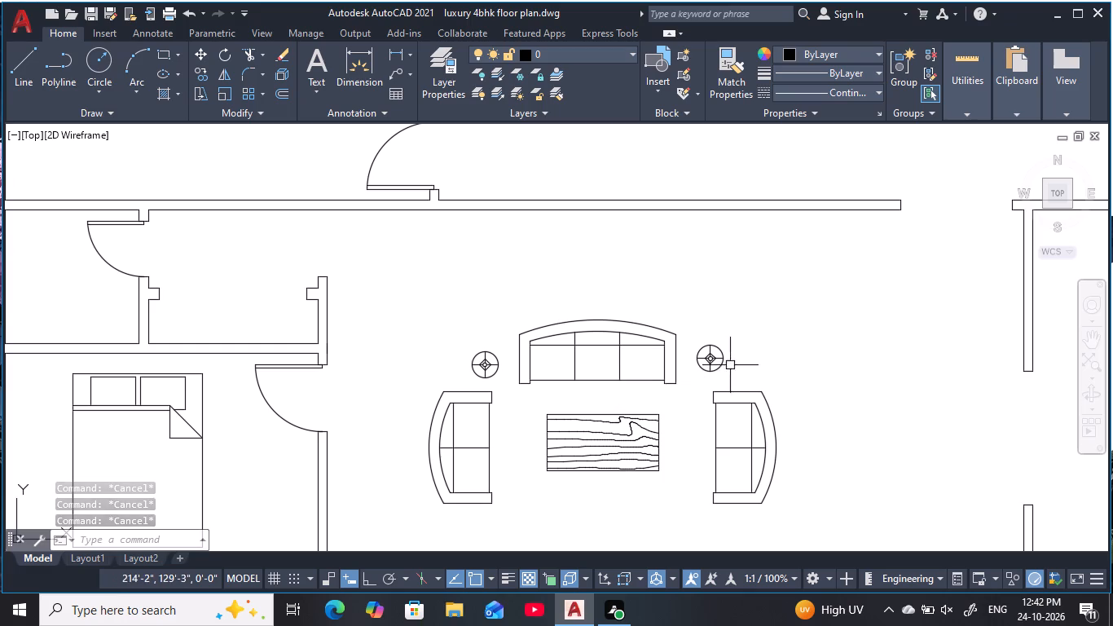
left_click(706, 359)
key("m")
key("space")
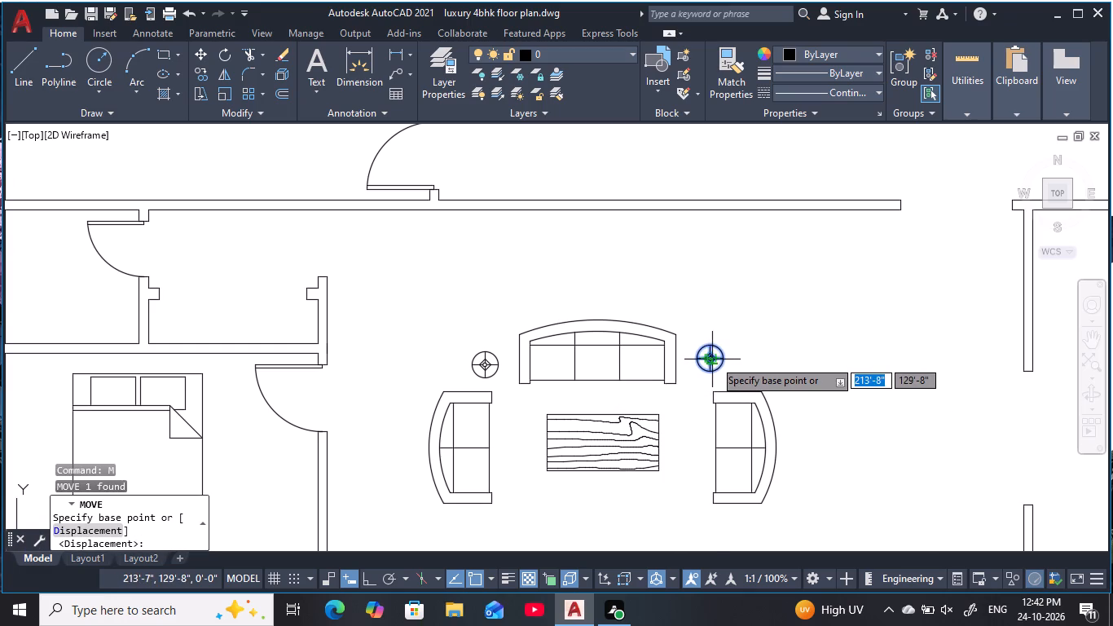
scroll(715, 359, "up", 3)
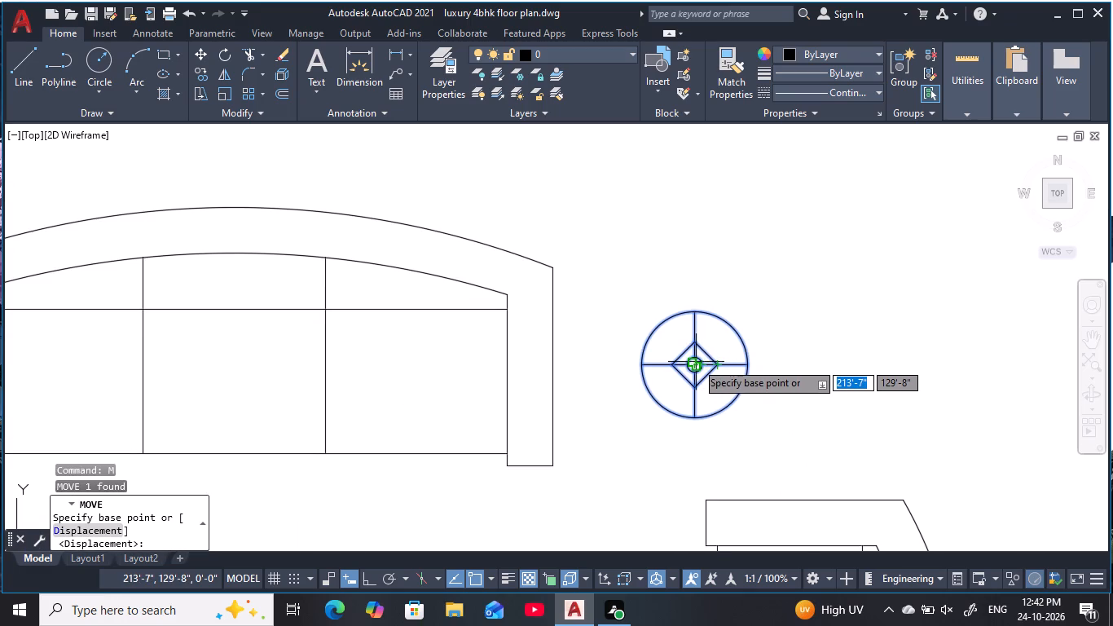
left_click(696, 364)
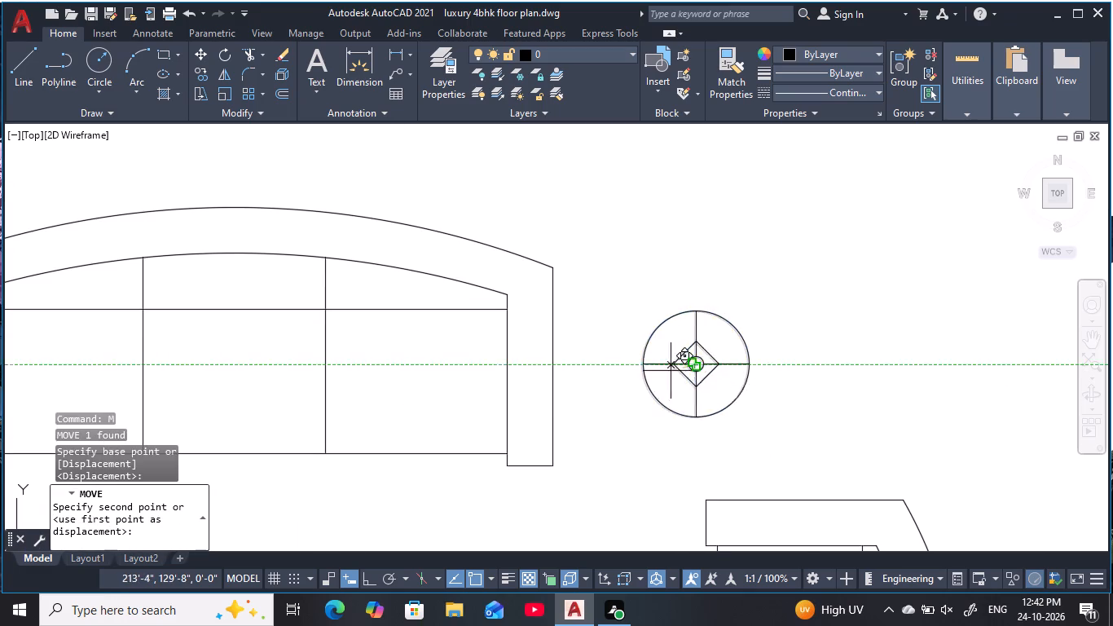
middle_click_drag(588, 386, 765, 342)
scroll(779, 339, "down", 2)
scroll(455, 342, "up", 5)
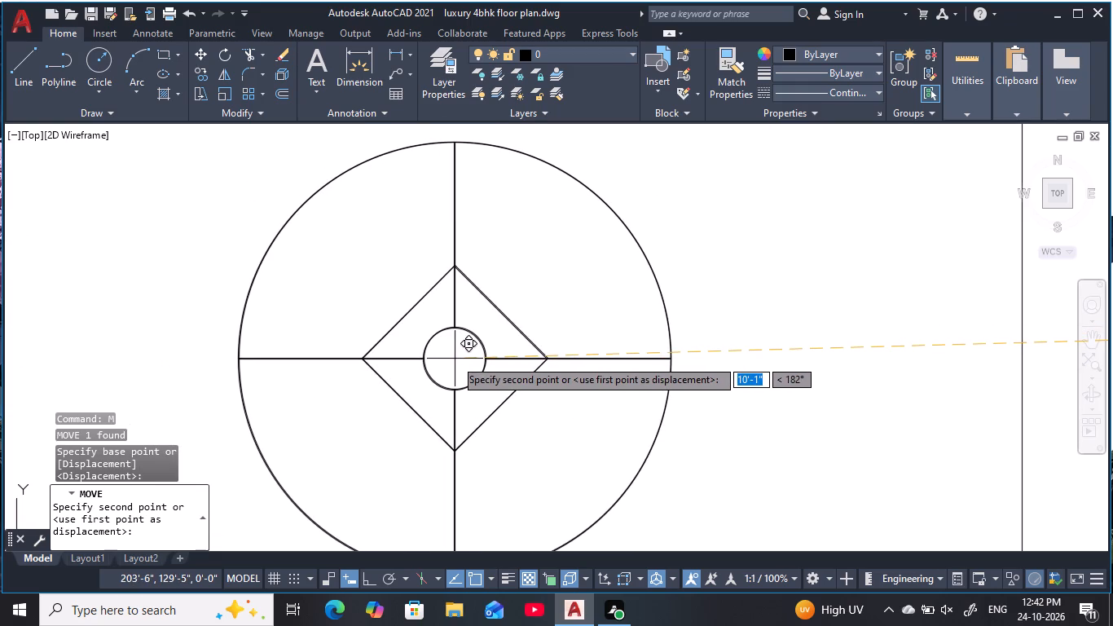
scroll(455, 359, "down", 4)
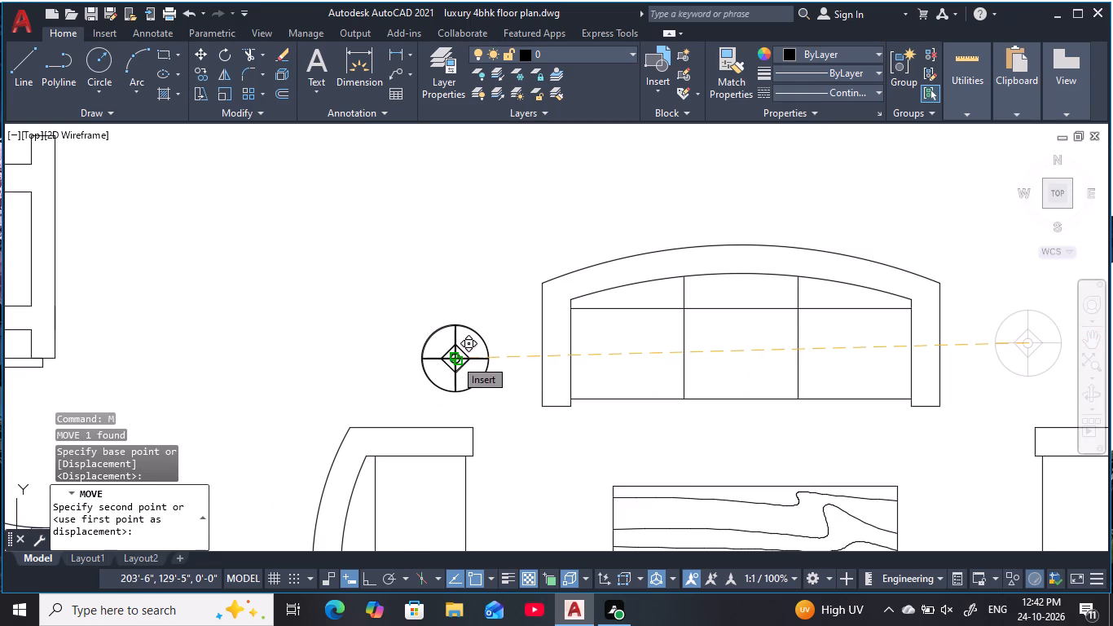
middle_click_drag(775, 360, 776, 361)
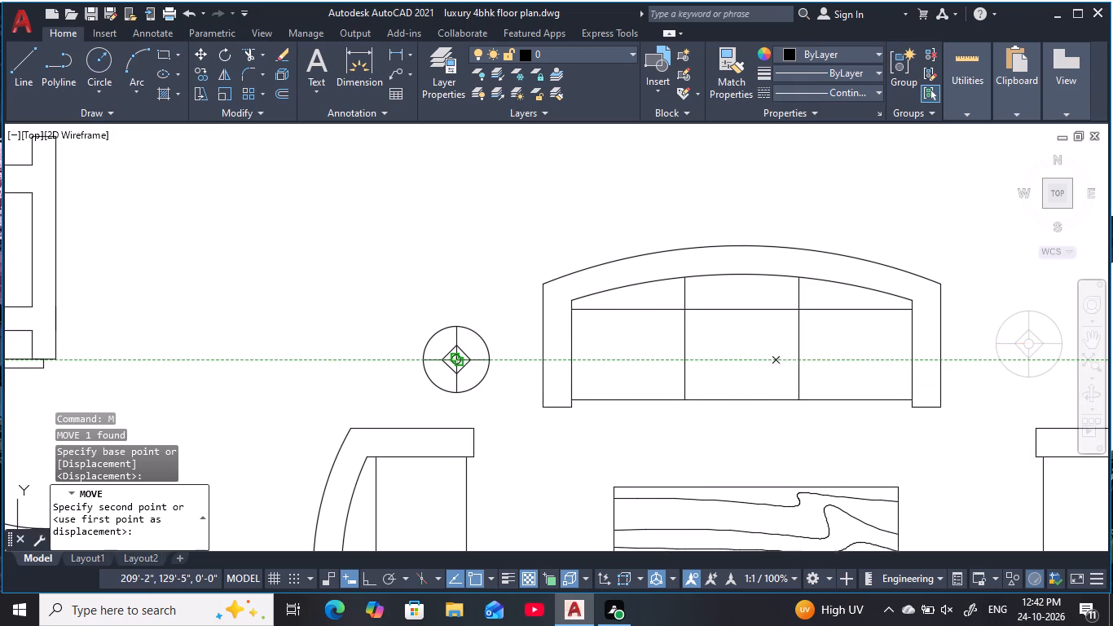
middle_click_drag(776, 361, 625, 367)
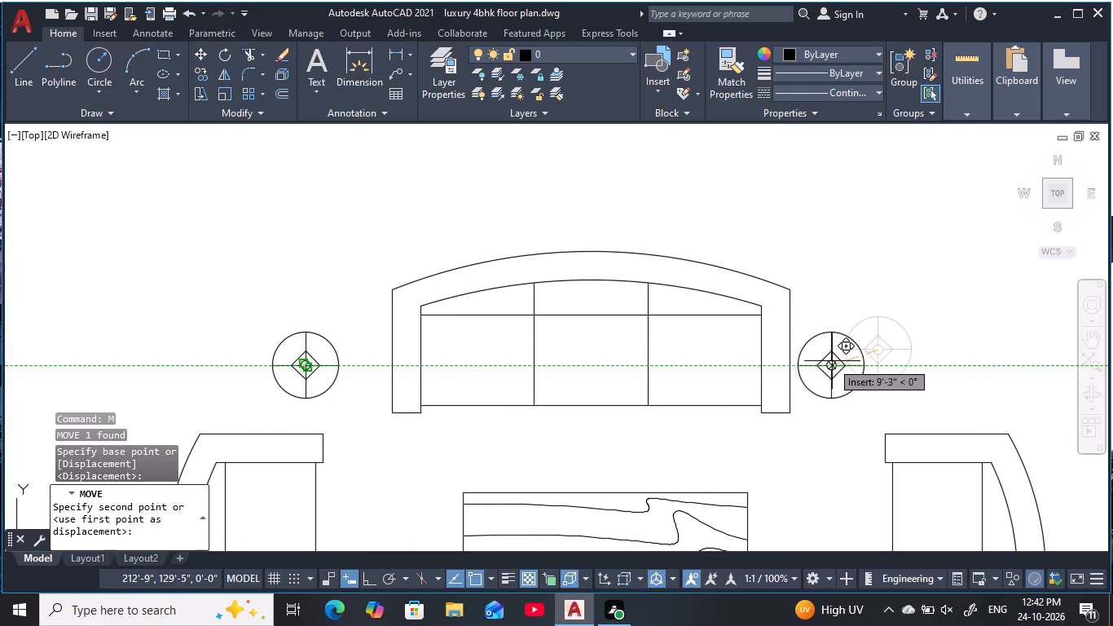
left_click(890, 359)
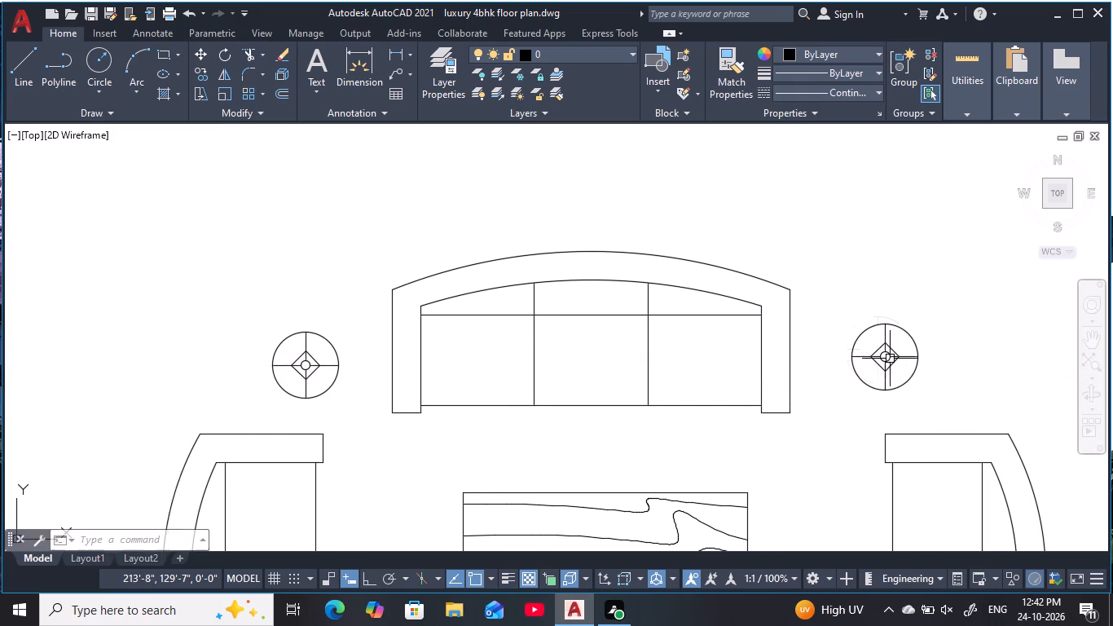
key("Escape")
scroll(924, 383, "down", 2)
middle_click_drag(926, 383, 765, 386)
key("Escape")
key("Escape")
key("Escape")
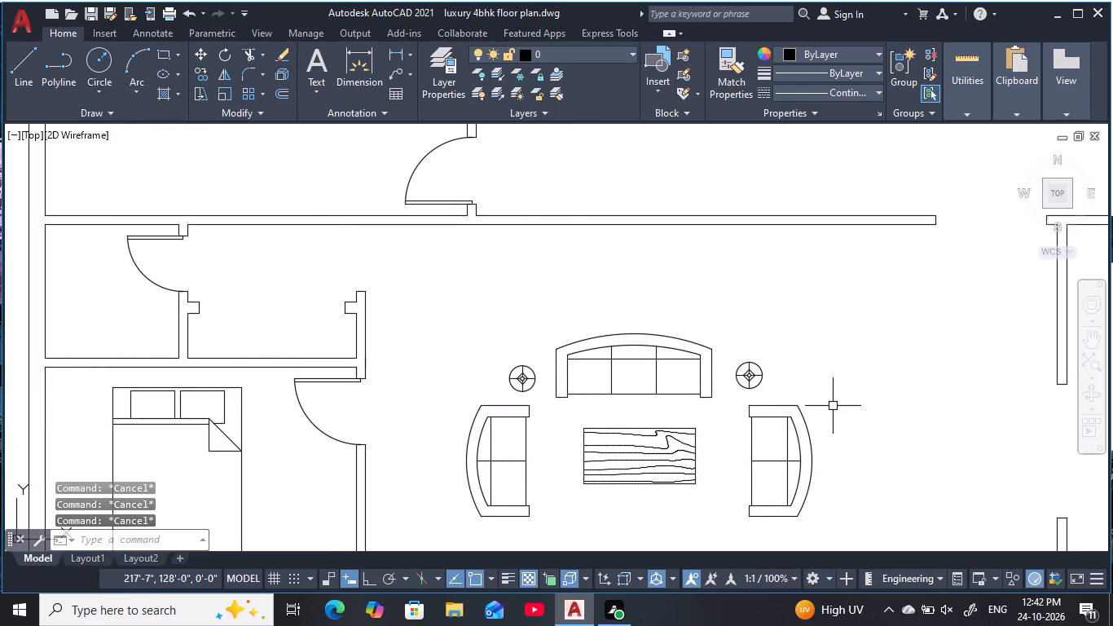
key("Escape")
key("Escape")
Move the loose six-chair dining table into the northeast part of the east room, north of the small corner room.
scroll(829, 383, "down", 2)
middle_click_drag(829, 380, 790, 373)
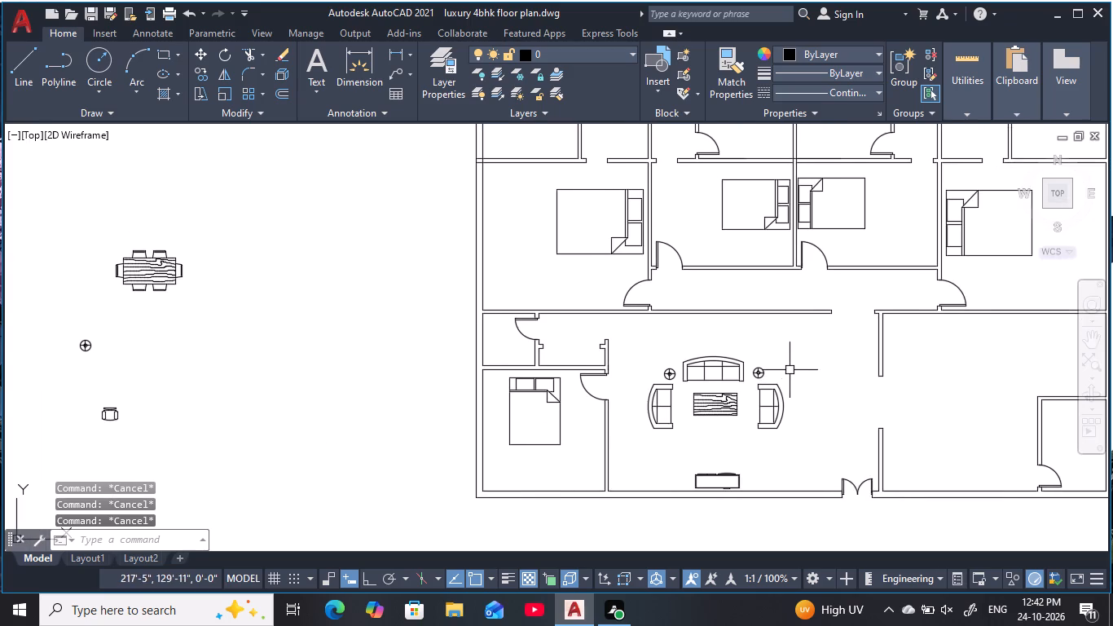
scroll(683, 395, "up", 3)
middle_click_drag(600, 367, 577, 363)
scroll(816, 391, "down", 3)
scroll(932, 403, "down", 1)
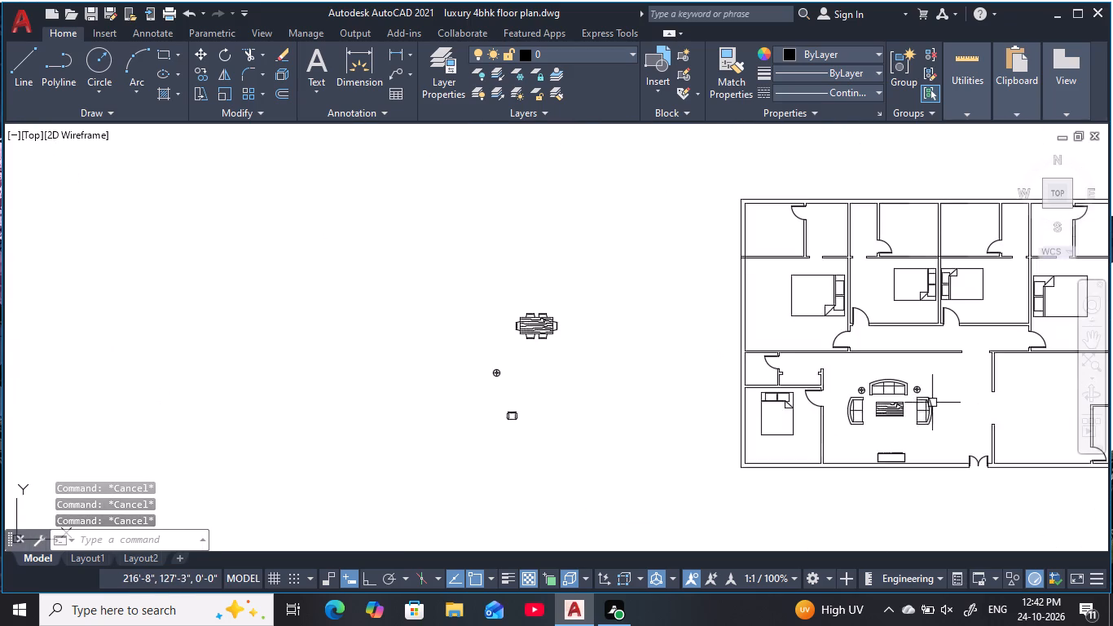
middle_click_drag(921, 398, 655, 368)
middle_click_drag(862, 352, 761, 344)
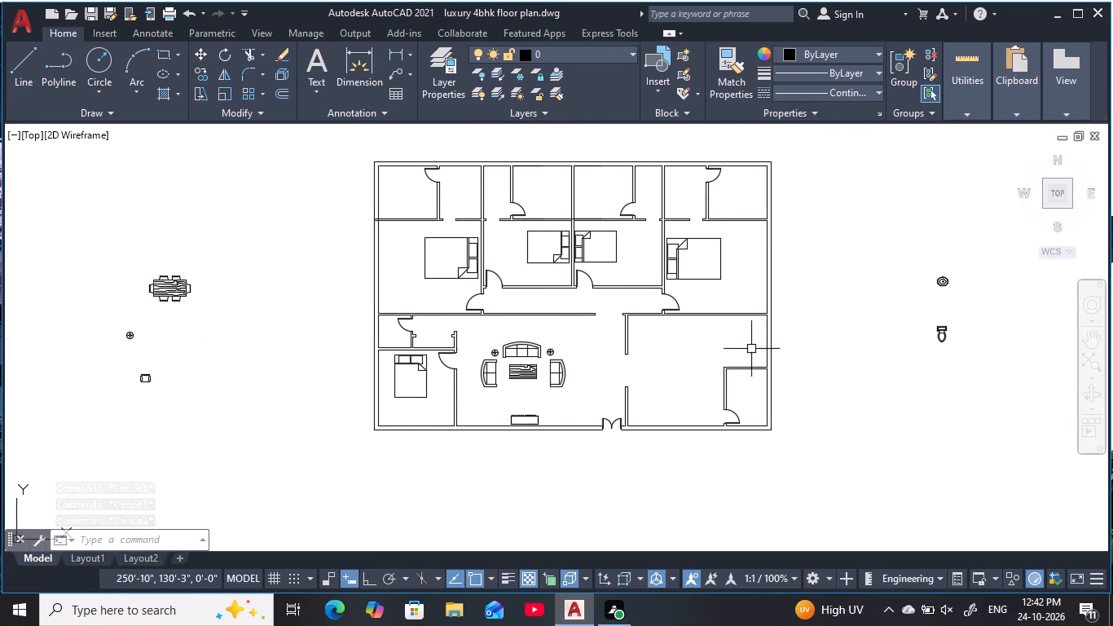
left_click(167, 284)
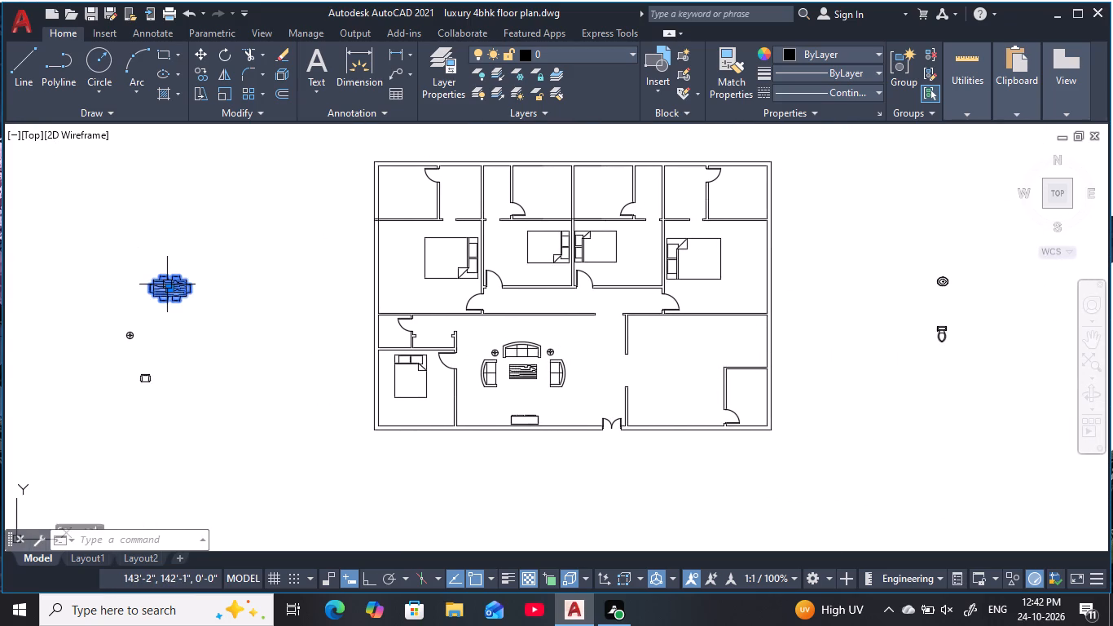
type("m")
key("space")
left_click(168, 284)
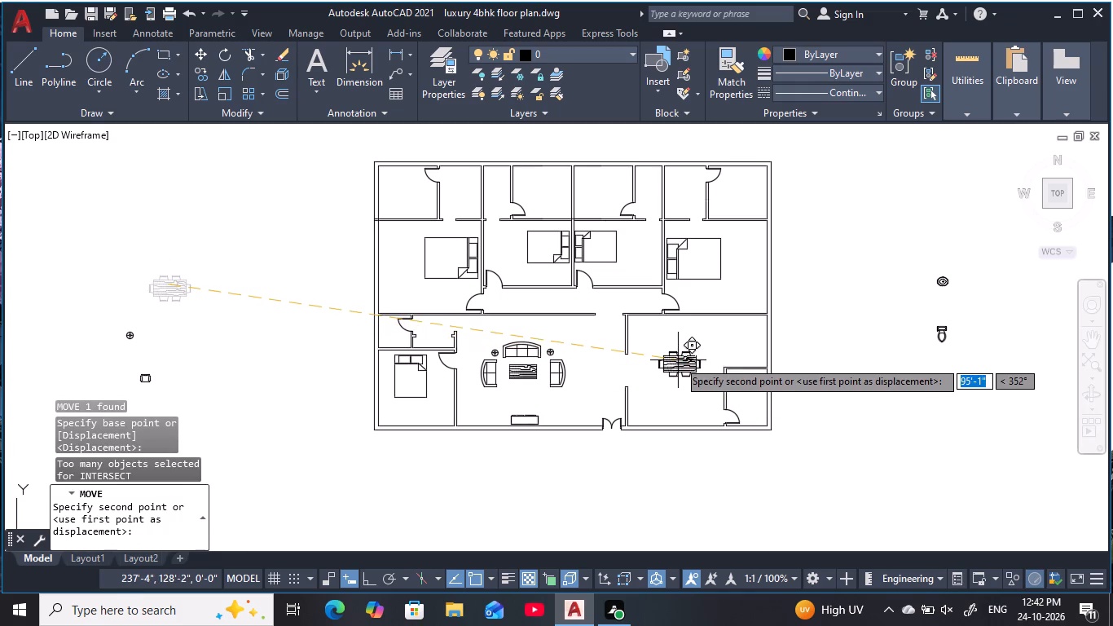
scroll(656, 364, "up", 2)
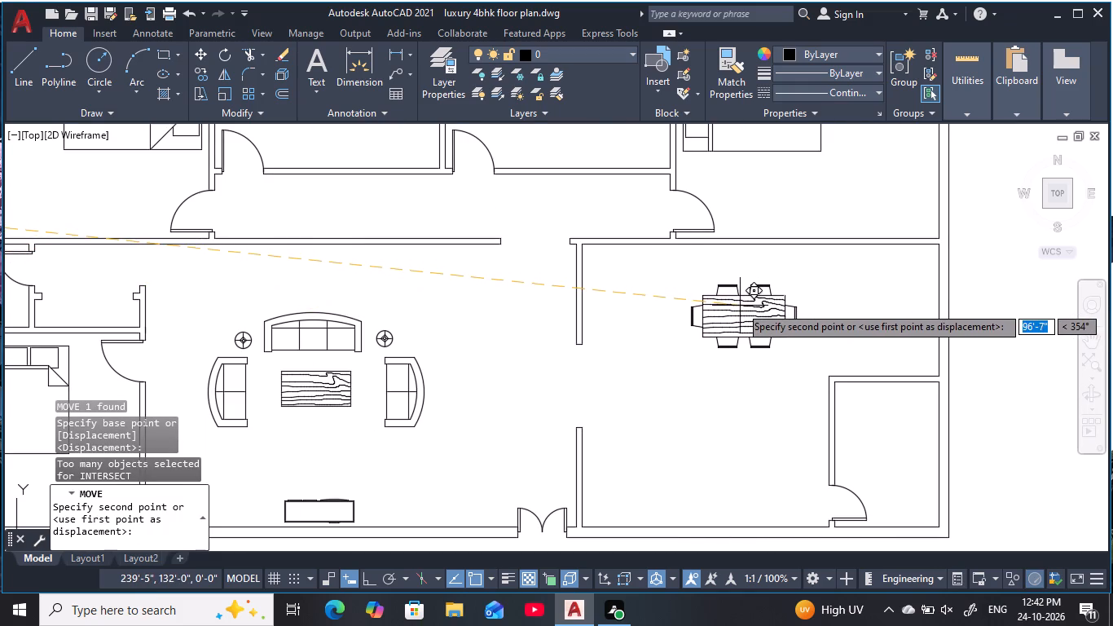
left_click(806, 296)
key("Escape")
scroll(693, 392, "down", 1)
middle_click_drag(693, 392, 681, 385)
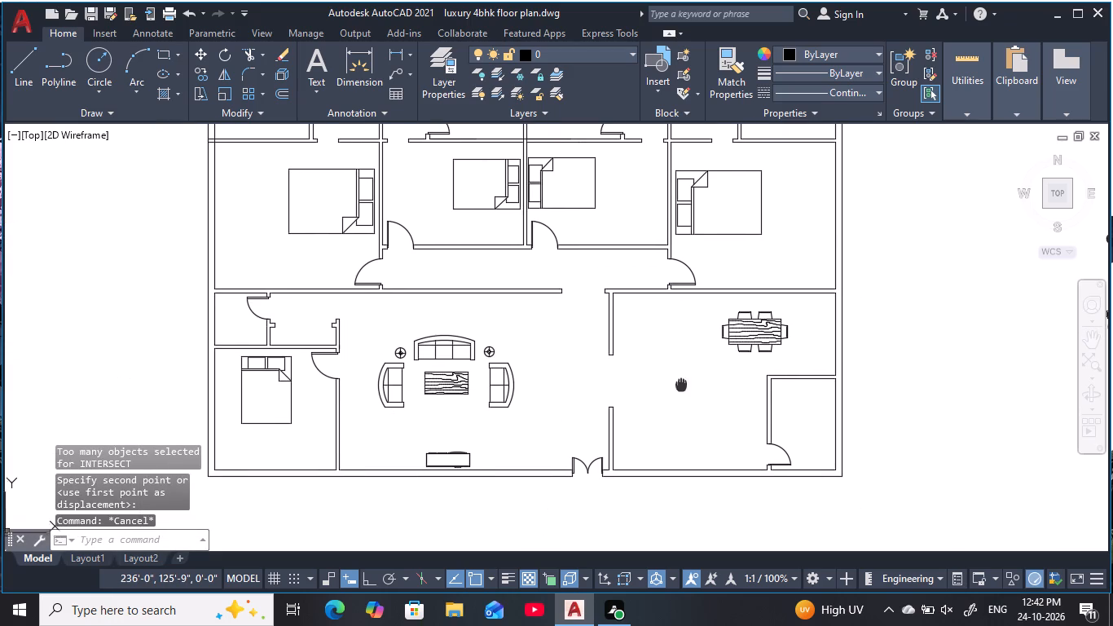
key("Escape")
key("Escape")
key("Escape")
key("Escape")
Copy the loose oval washbasin by its centre into the northeast corner of the dining room.
scroll(535, 393, "down", 3)
middle_click_drag(542, 388, 585, 381)
scroll(812, 372, "up", 2)
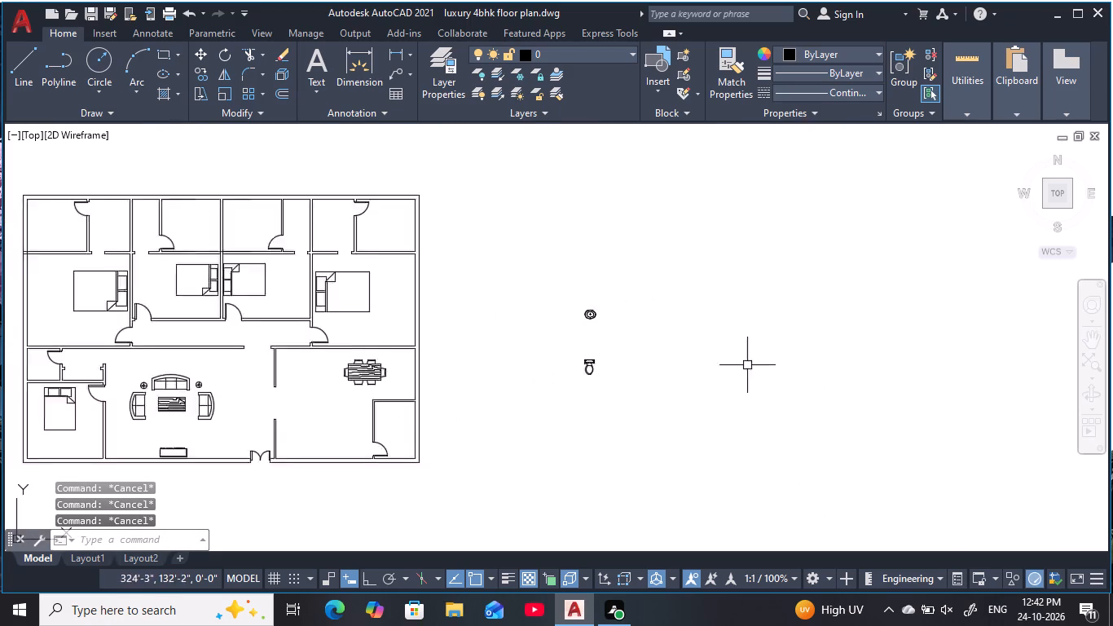
scroll(742, 364, "up", 2)
middle_click_drag(456, 330, 675, 389)
left_click(721, 349)
left_click(546, 234)
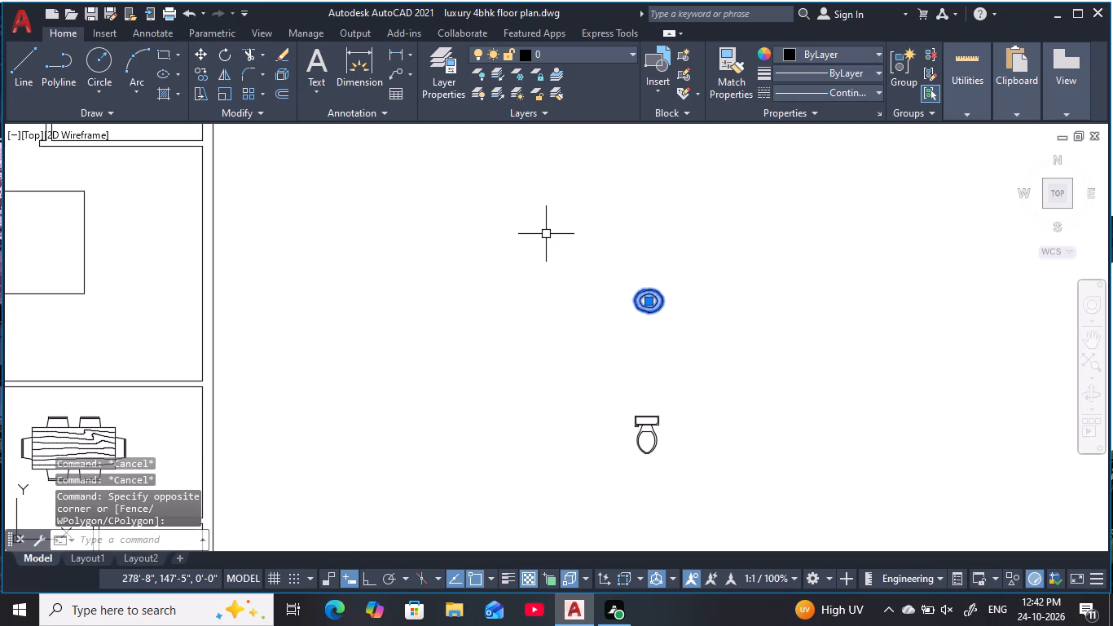
key("c")
key("o")
key("space")
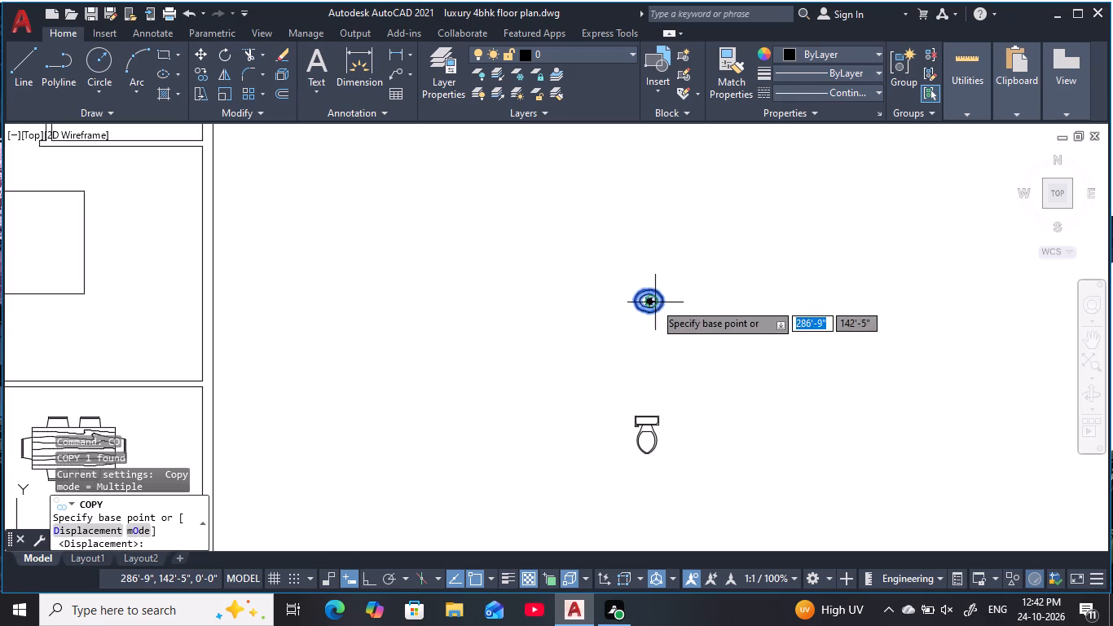
left_click(654, 302)
middle_click_drag(470, 354, 784, 270)
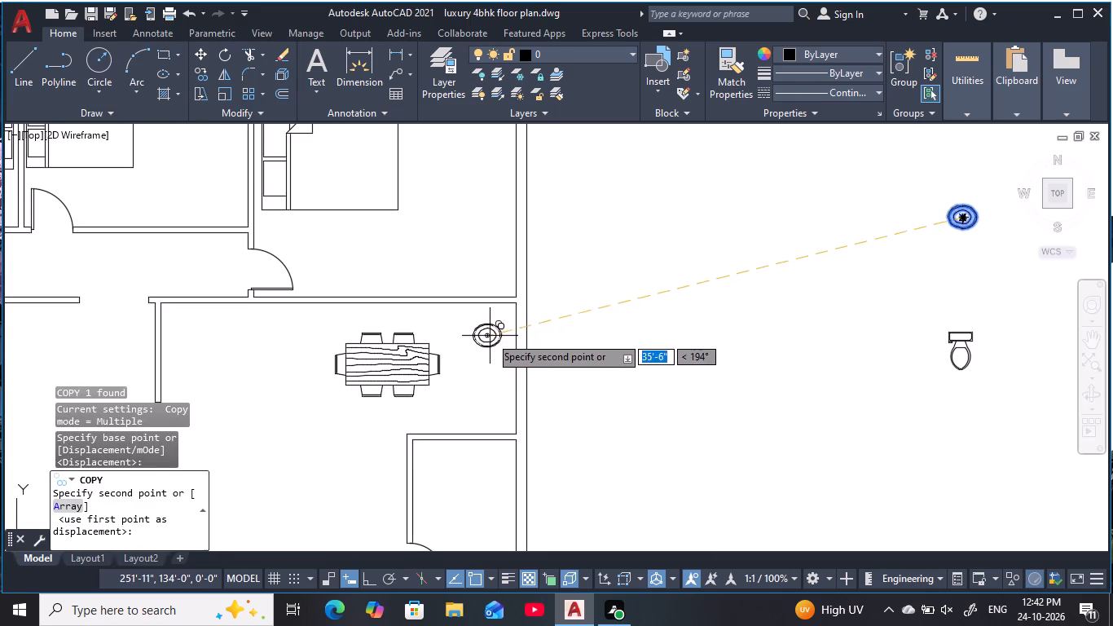
scroll(491, 335, "up", 2)
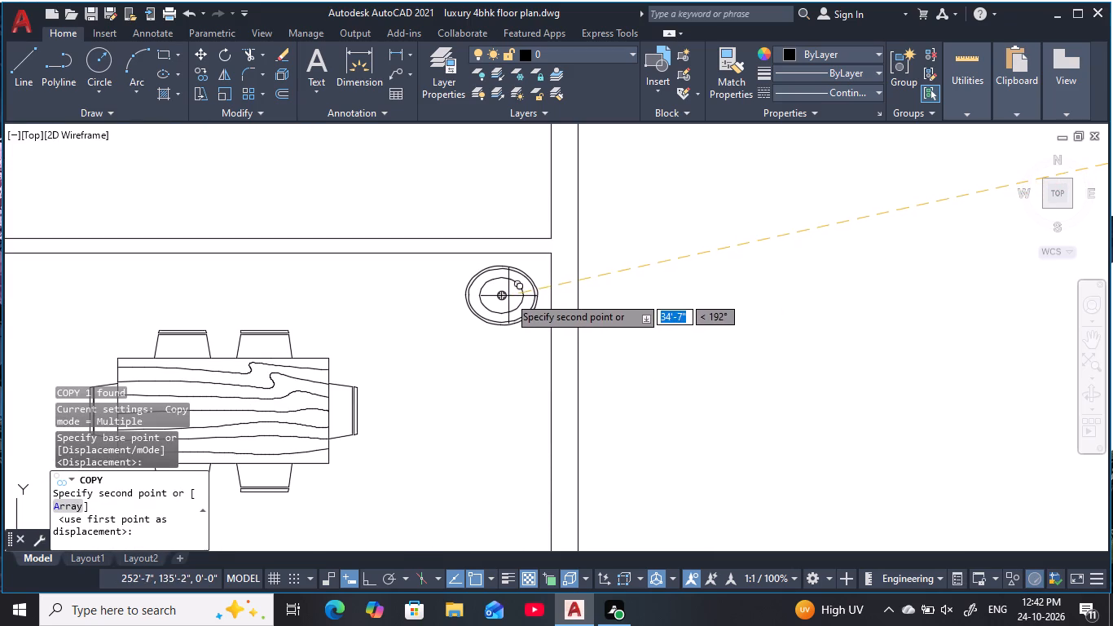
left_click(508, 296)
key("Escape")
scroll(628, 297, "down", 3)
key("Escape")
key("Escape")
key("Escape")
key("Escape")
Move the copied washbasin south along the east wall to just above the small corner room's north wall.
middle_click_drag(653, 358, 656, 357)
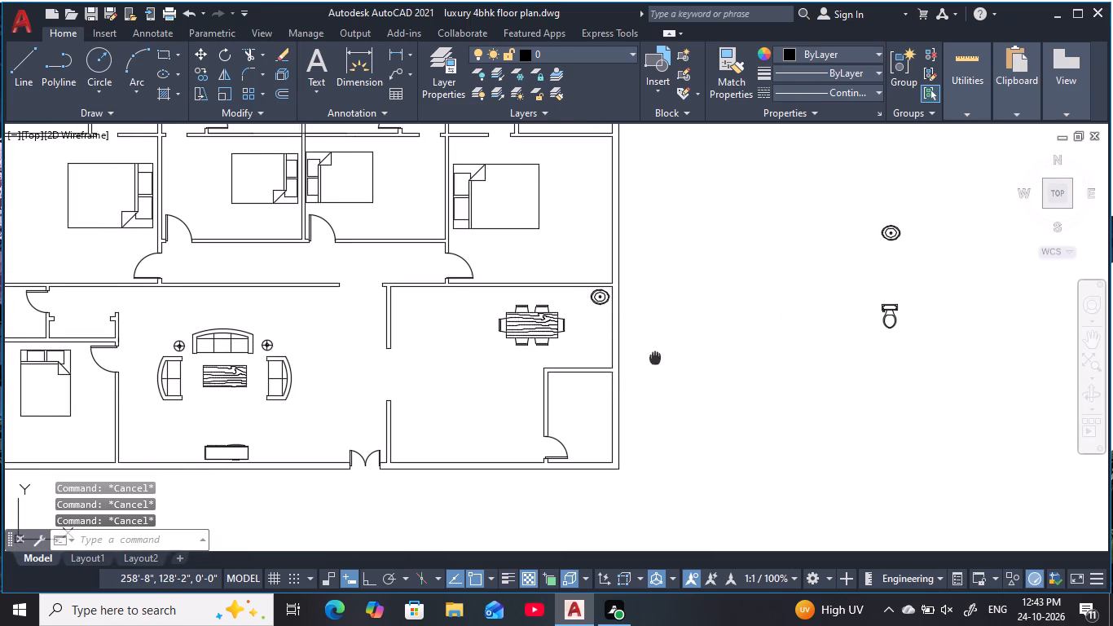
middle_click_drag(656, 357, 706, 336)
scroll(671, 359, "down", 1)
scroll(653, 310, "up", 3)
left_click(675, 311)
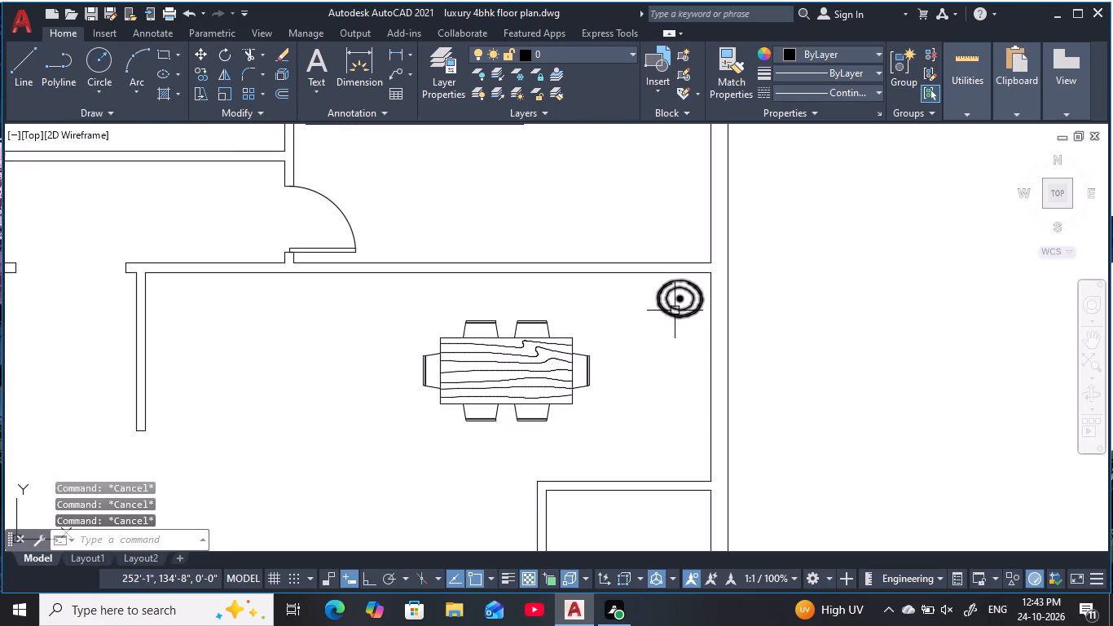
key("c")
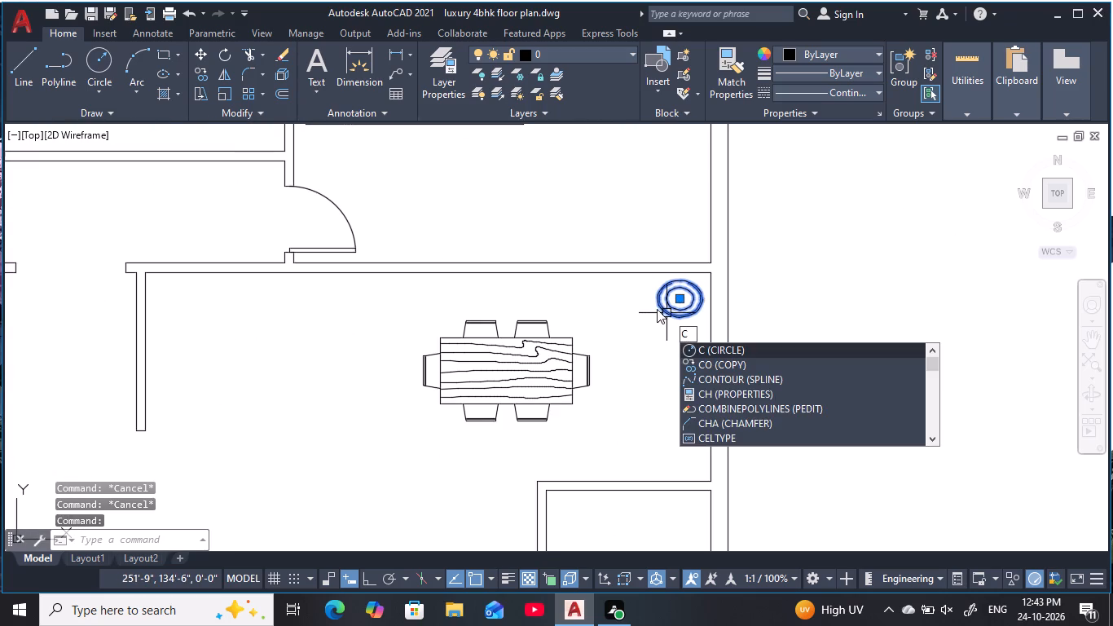
key("BackSpace")
type("m")
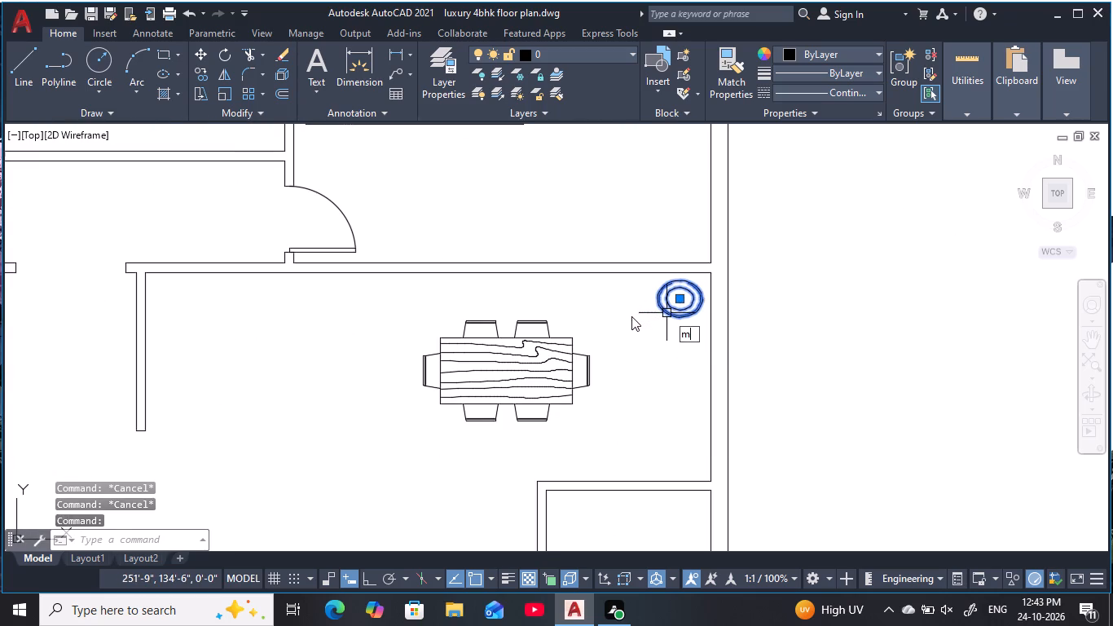
key("space")
left_click(679, 301)
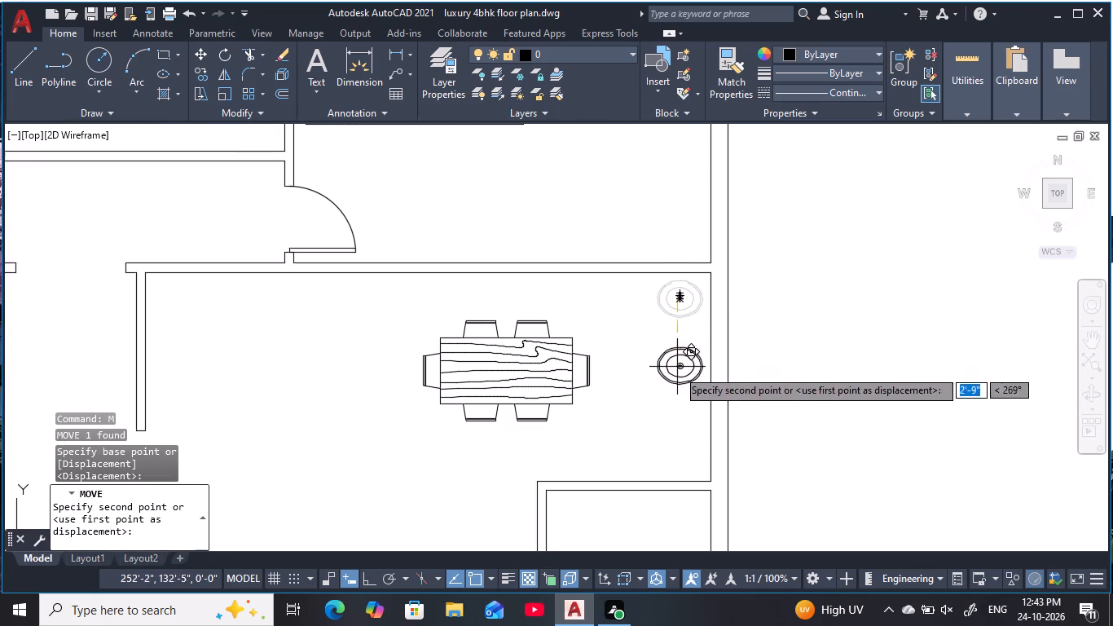
left_click(675, 454)
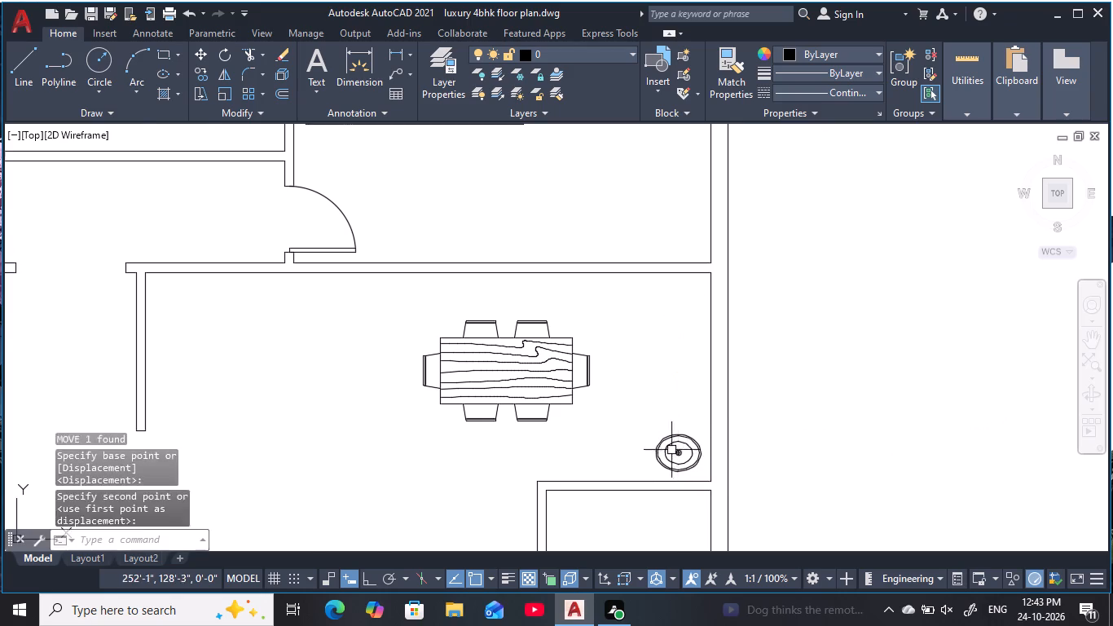
key("Escape")
scroll(591, 435, "down", 2)
middle_click_drag(593, 434, 794, 374)
key("Escape")
key("Escape")
key("Escape")
Offset the inner north wall line of the small southeast room 6" south into the room.
middle_click_drag(743, 412, 737, 411)
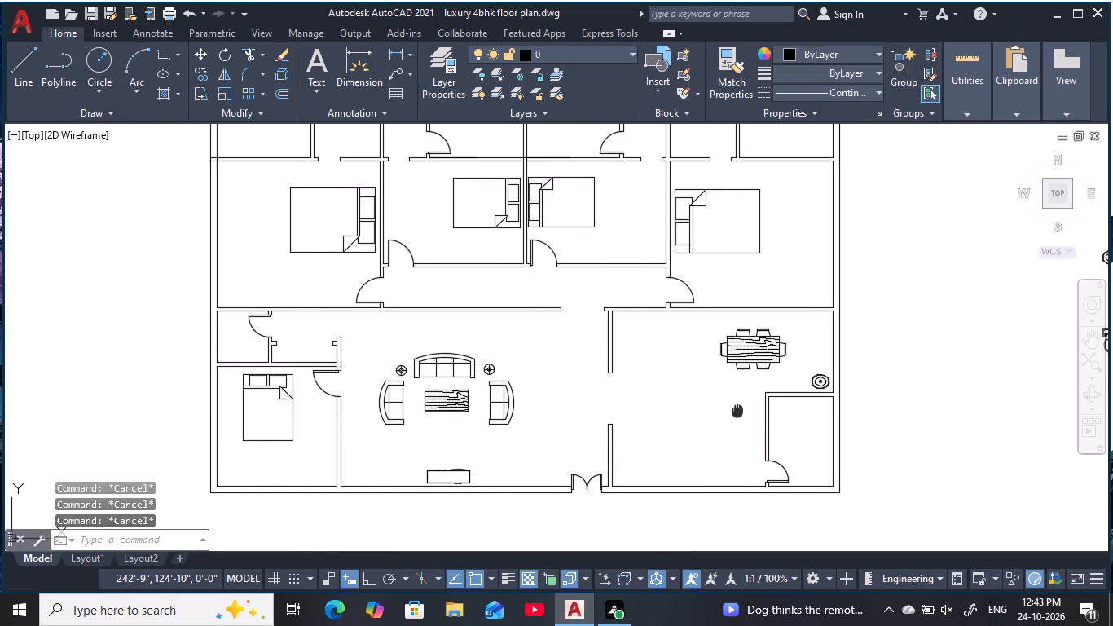
middle_click_drag(737, 411, 715, 411)
key("Escape")
middle_click_drag(719, 443, 720, 409)
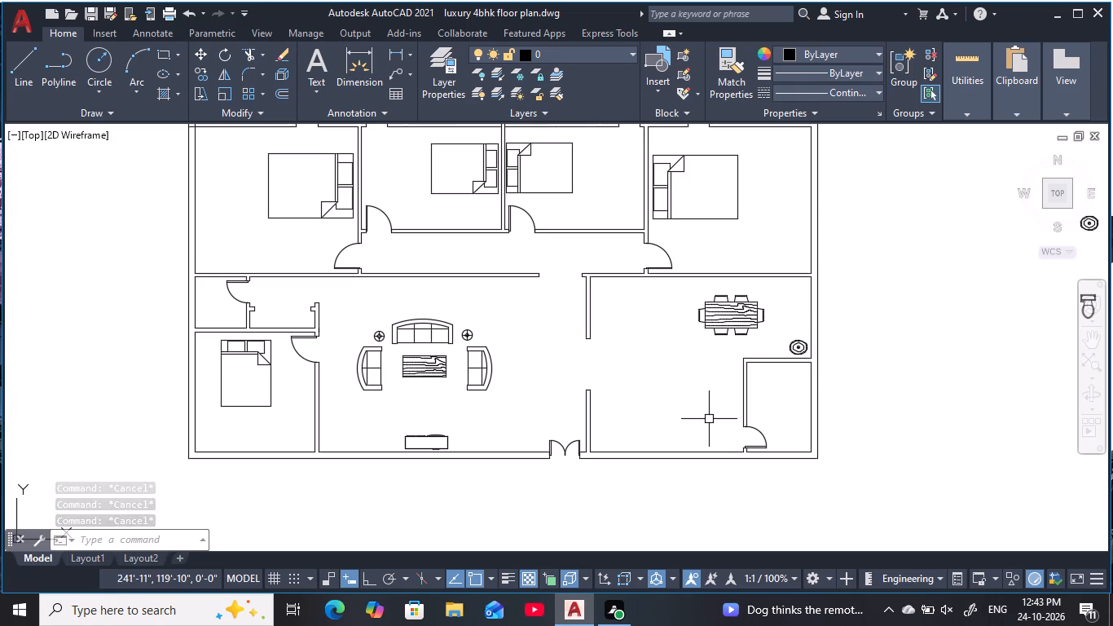
scroll(767, 408, "up", 2)
middle_click_drag(767, 408, 751, 404)
key("Escape")
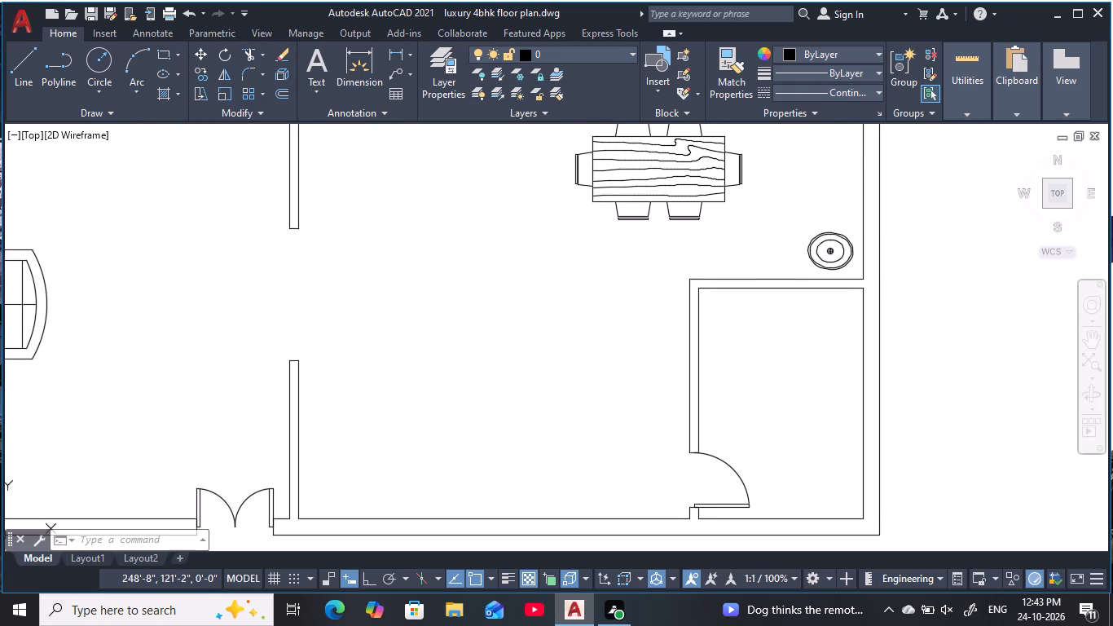
key("Escape")
key("Escape")
key("o")
key("space")
type("6")
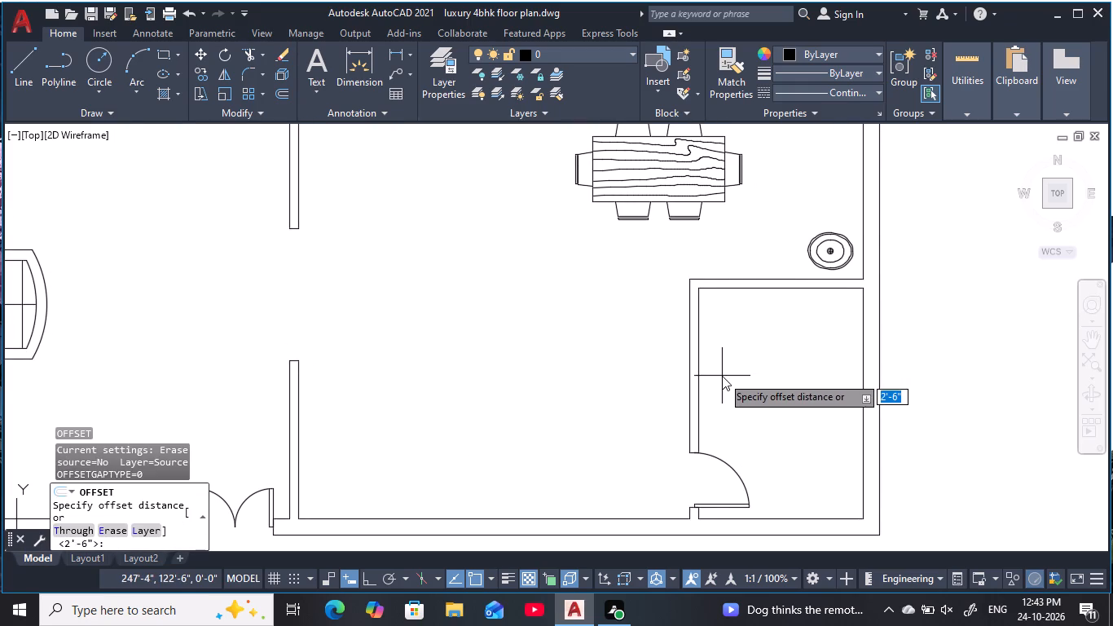
key("space")
left_click(763, 290)
left_click(764, 374)
key("Escape")
key("Escape")
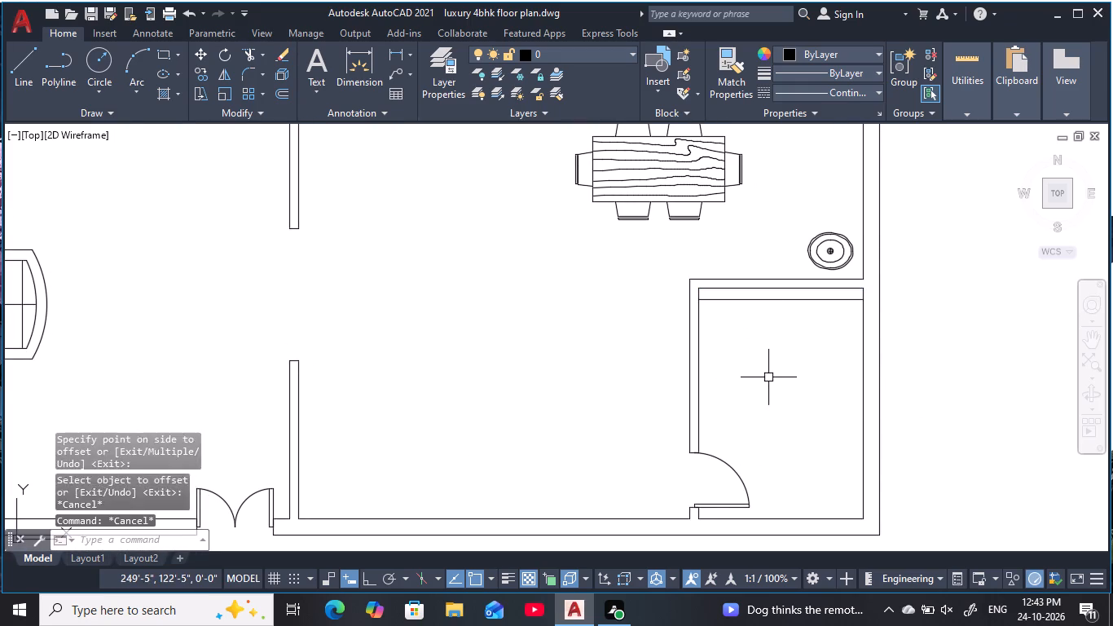
key("Escape")
key("Escape")
key("Escape")
key("Escape")
Offset the new 6" line a further 2'-6" south to mark the width of a door opening.
key("o")
key("space")
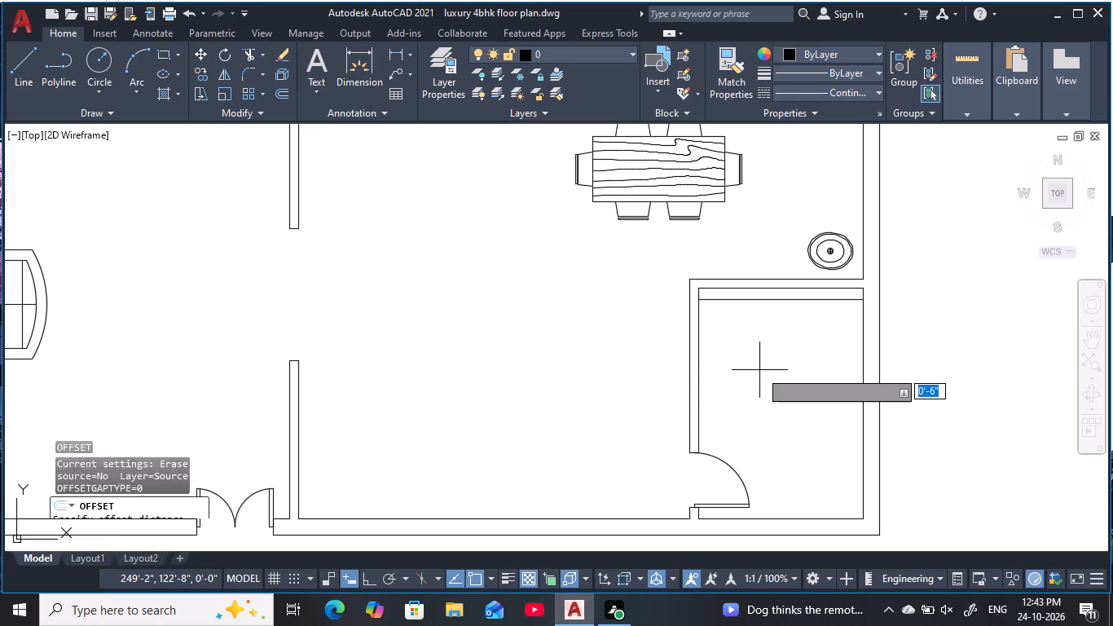
key("2")
key("apostrophe")
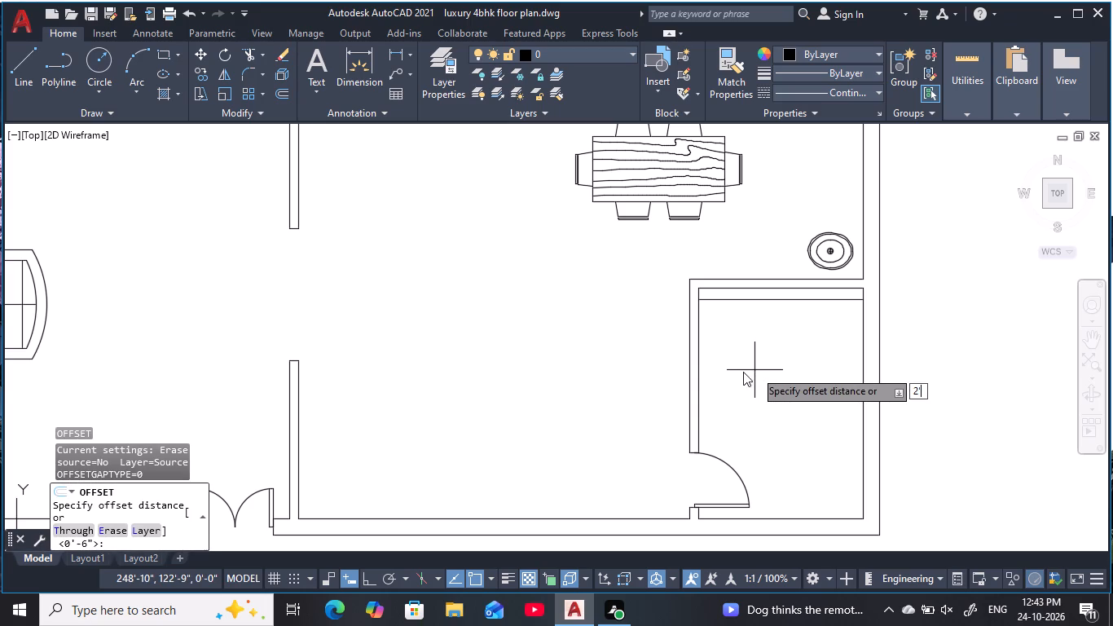
type("6")
key("space")
left_click(746, 297)
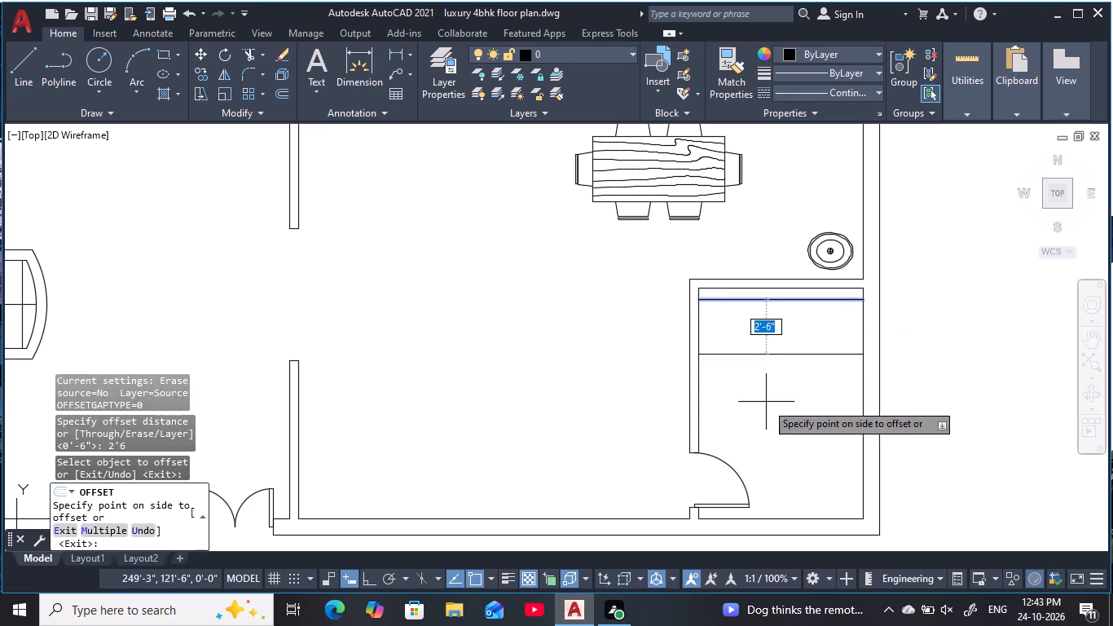
left_click(772, 420)
key("Escape")
key("Escape")
key("Escape")
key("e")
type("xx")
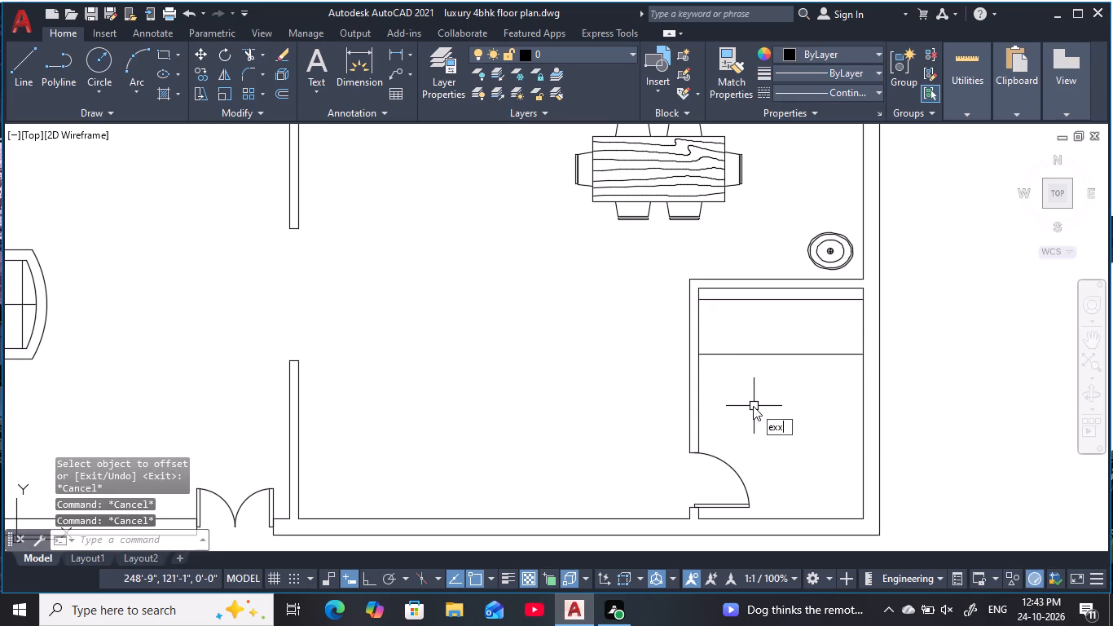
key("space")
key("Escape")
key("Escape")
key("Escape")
Extend both offset lines west to the outer face of the small room's west wall.
type("ex")
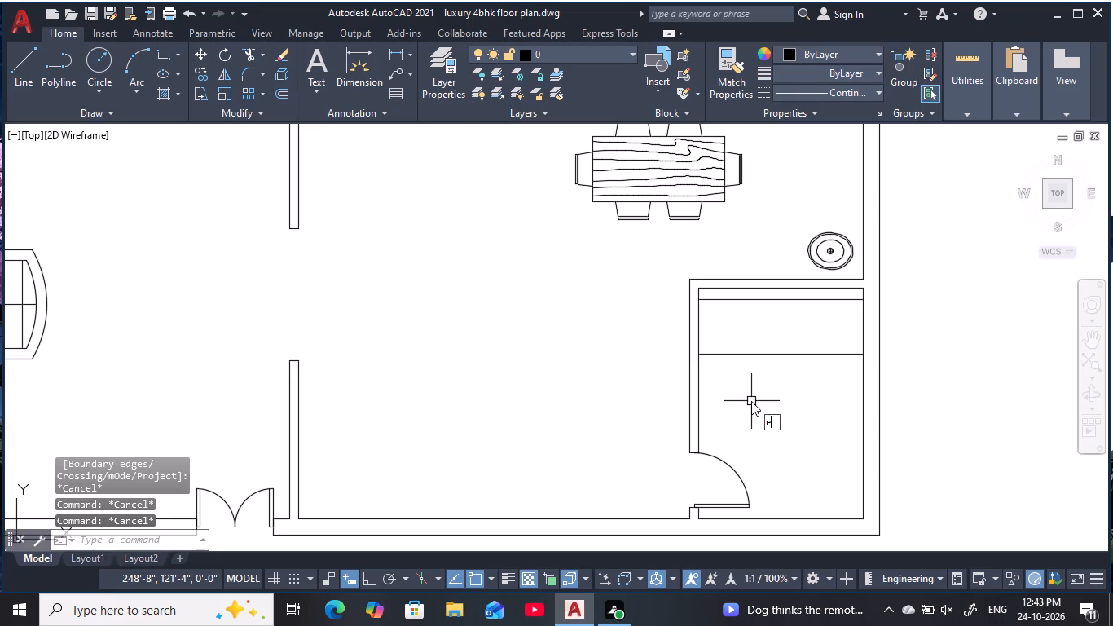
key("space")
left_click(756, 386)
left_click(754, 293)
key("Escape")
key("Escape")
key("Escape")
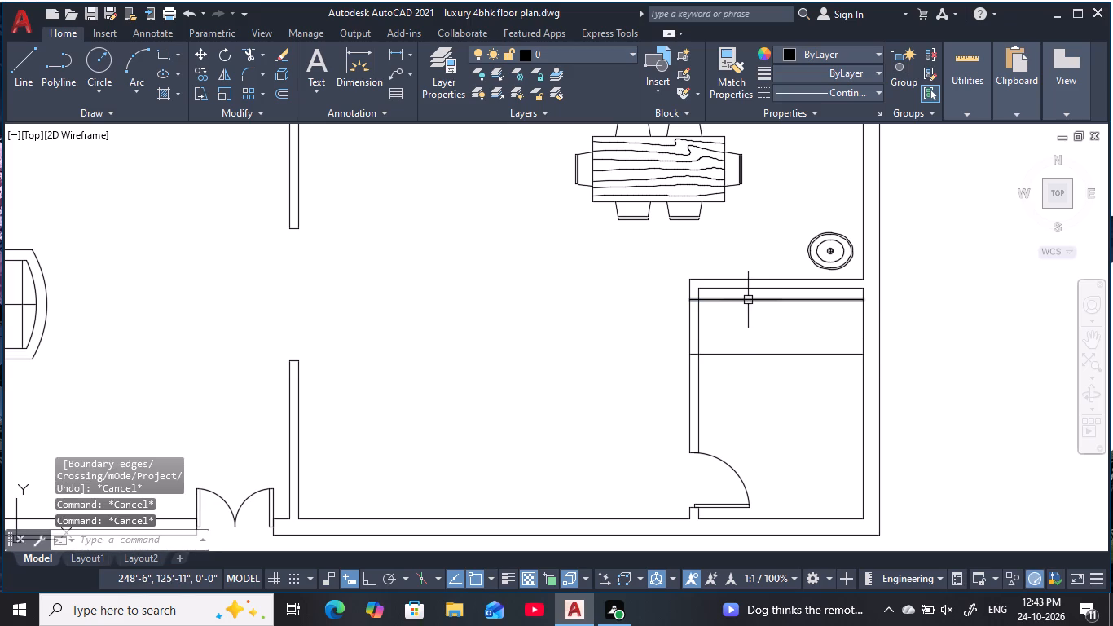
Trim the west wall between the two lines and their excess inside the room, leaving a 2'-6" door opening.
type("tr")
key("space")
left_click(750, 328)
left_click(679, 333)
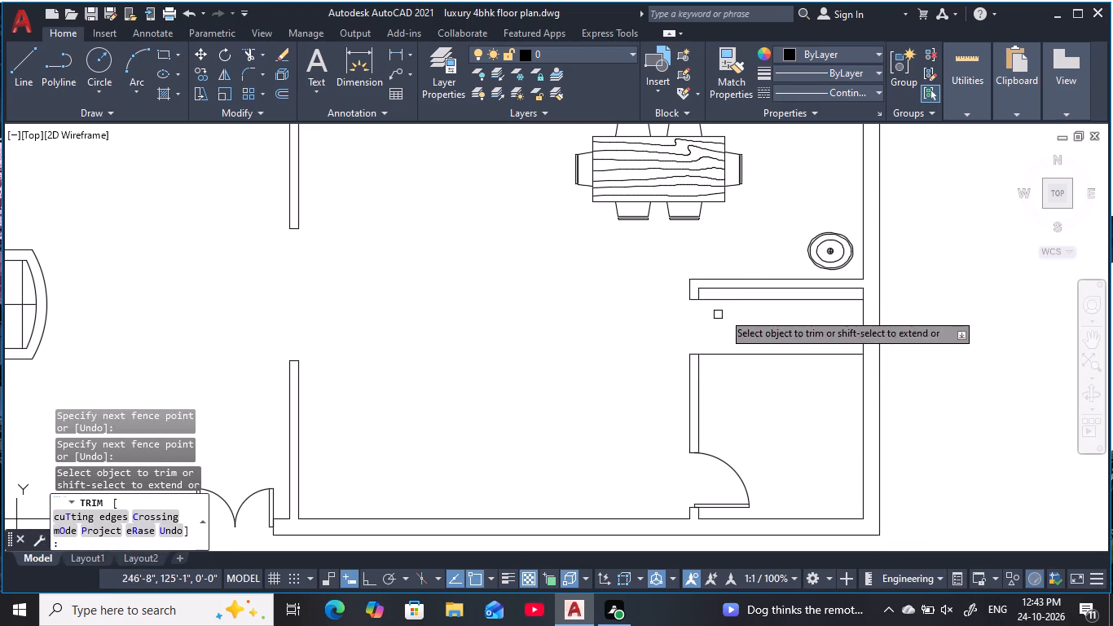
left_click(734, 298)
left_click(758, 355)
key("Escape")
key("Escape")
Erase the existing door and its jamb lines at the south end of the small room's west wall.
scroll(755, 380, "down", 1)
middle_click_drag(755, 380, 754, 368)
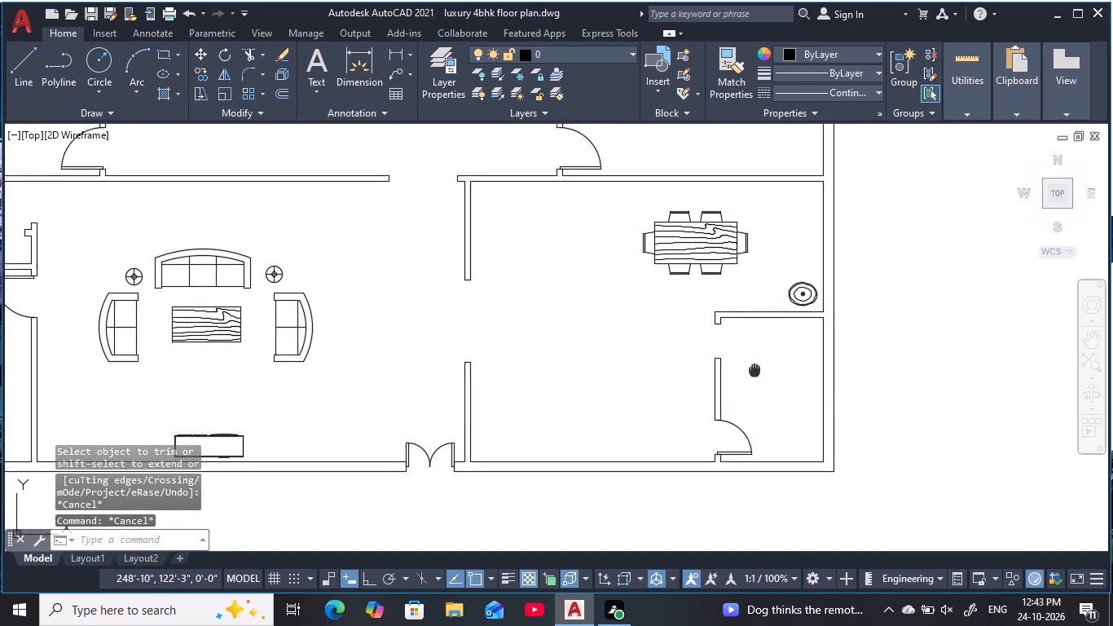
middle_click_drag(754, 368, 746, 344)
key("Escape")
key("Escape")
key("Escape")
key("Escape")
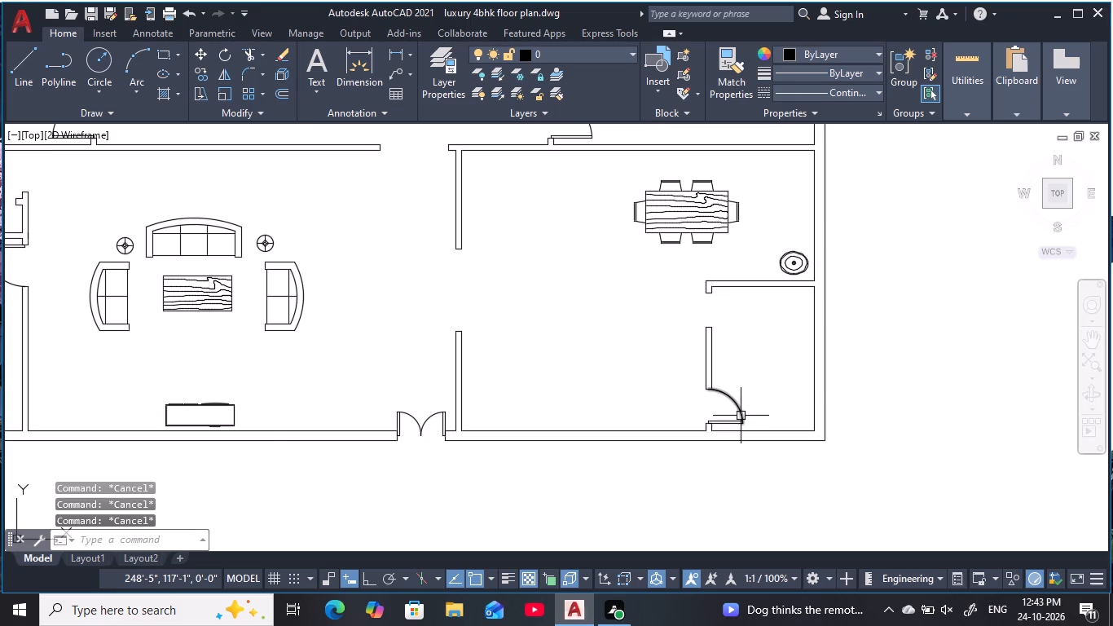
scroll(732, 421, "up", 2)
left_click(636, 342)
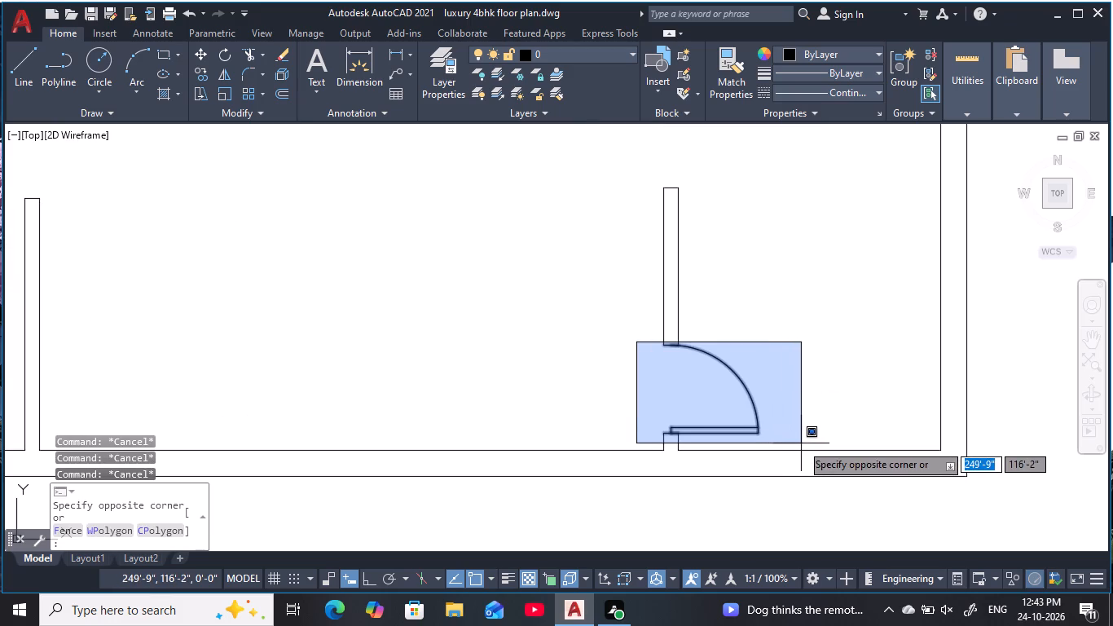
left_click(801, 443)
key("e")
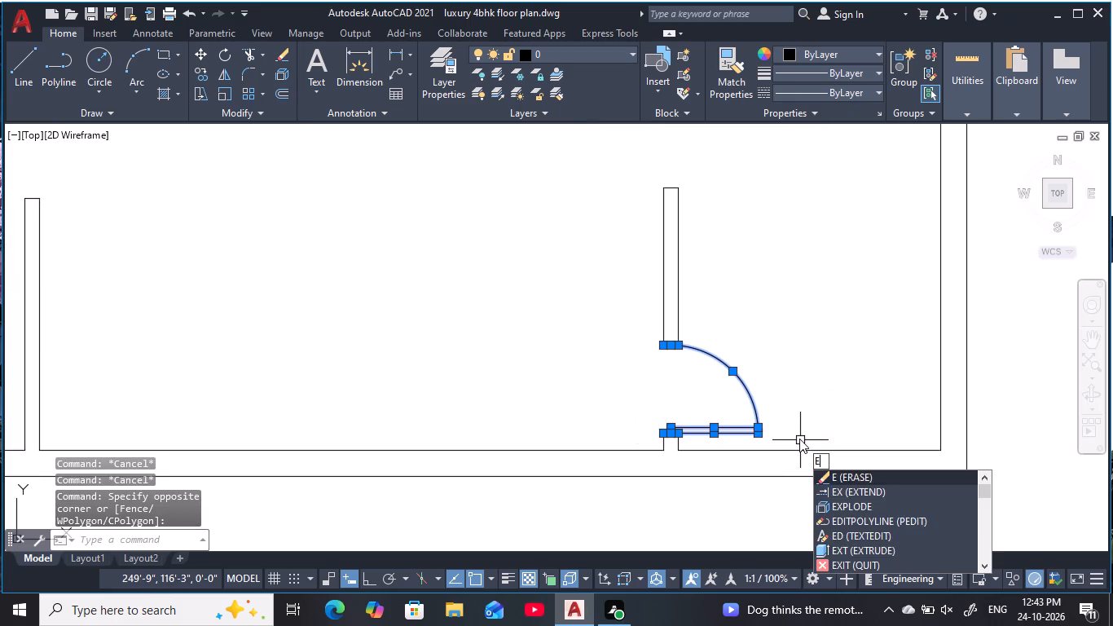
key("space")
key("Escape")
key("Escape")
Extend both faces of the small southeast room's west wall south across the old door gap to close it.
key("e")
key("x")
key("space")
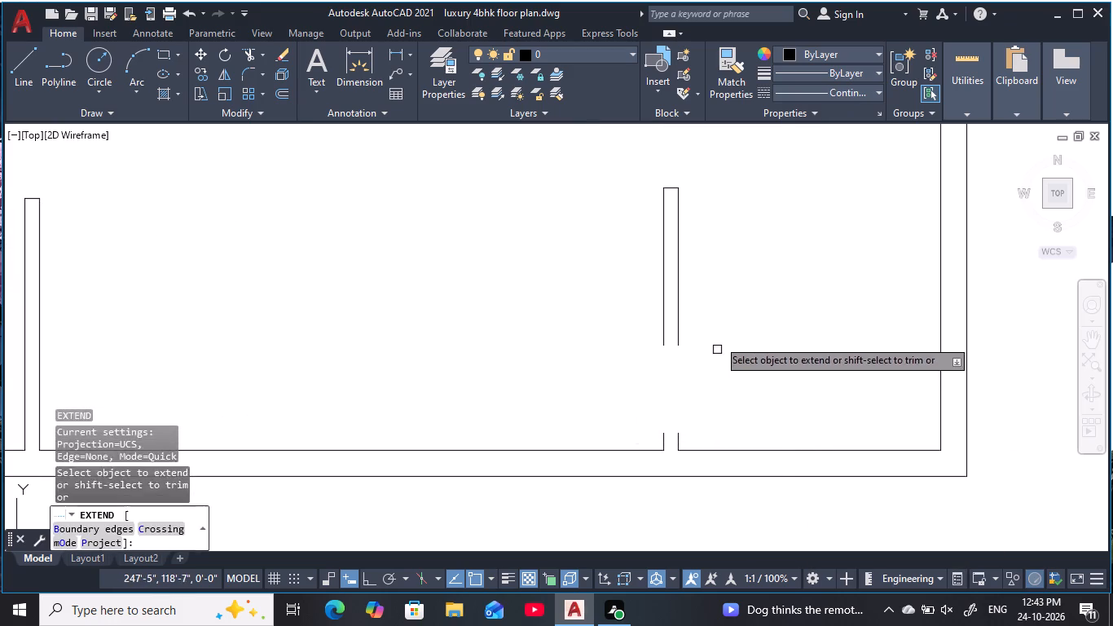
left_click(722, 324)
left_click(601, 320)
scroll(795, 320, "down", 2)
middle_click_drag(795, 320, 774, 324)
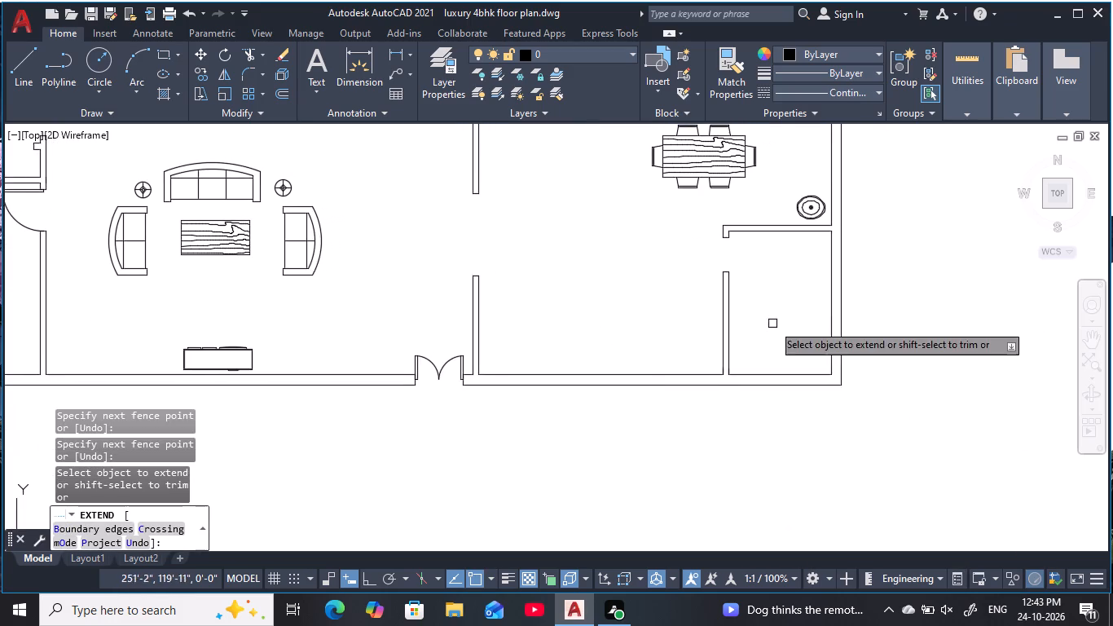
scroll(772, 324, "down", 1)
middle_click_drag(771, 324, 670, 333)
scroll(860, 279, "down", 1)
middle_click_drag(858, 284, 821, 336)
middle_click_drag(663, 328, 665, 359)
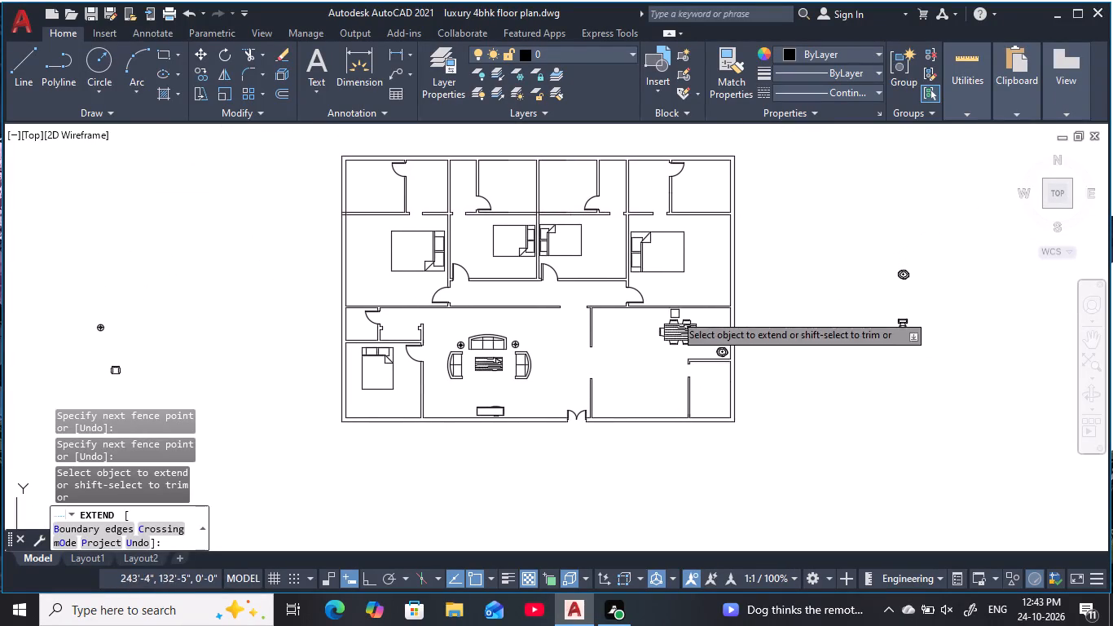
middle_click_drag(693, 236, 703, 301)
scroll(669, 219, "up", 4)
key("Escape")
key("Escape")
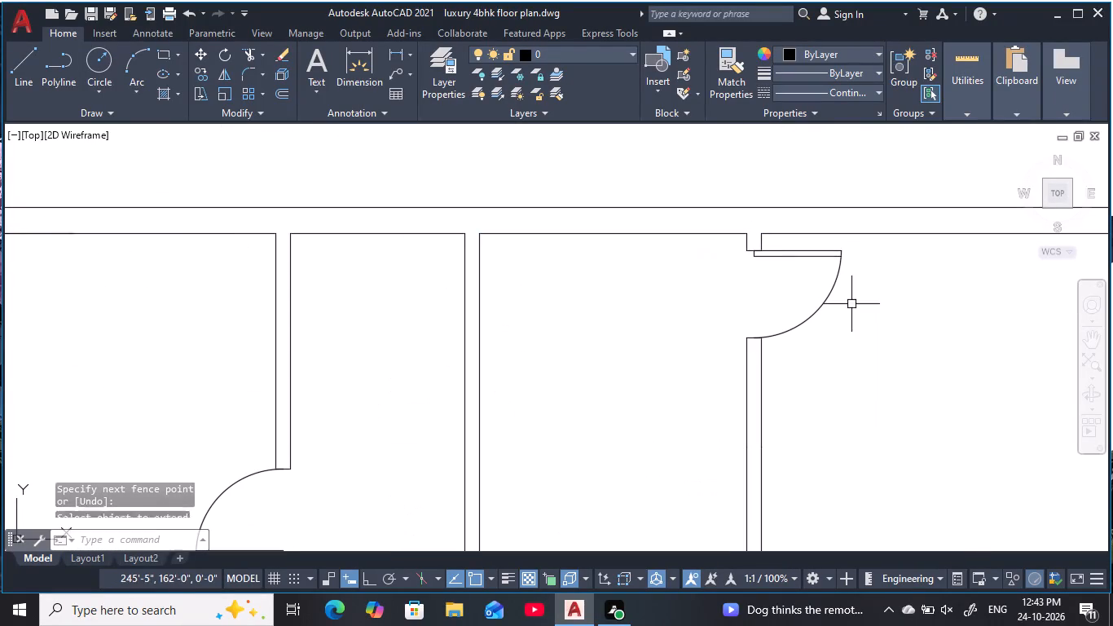
key("Escape")
key("Escape")
key("Escape")
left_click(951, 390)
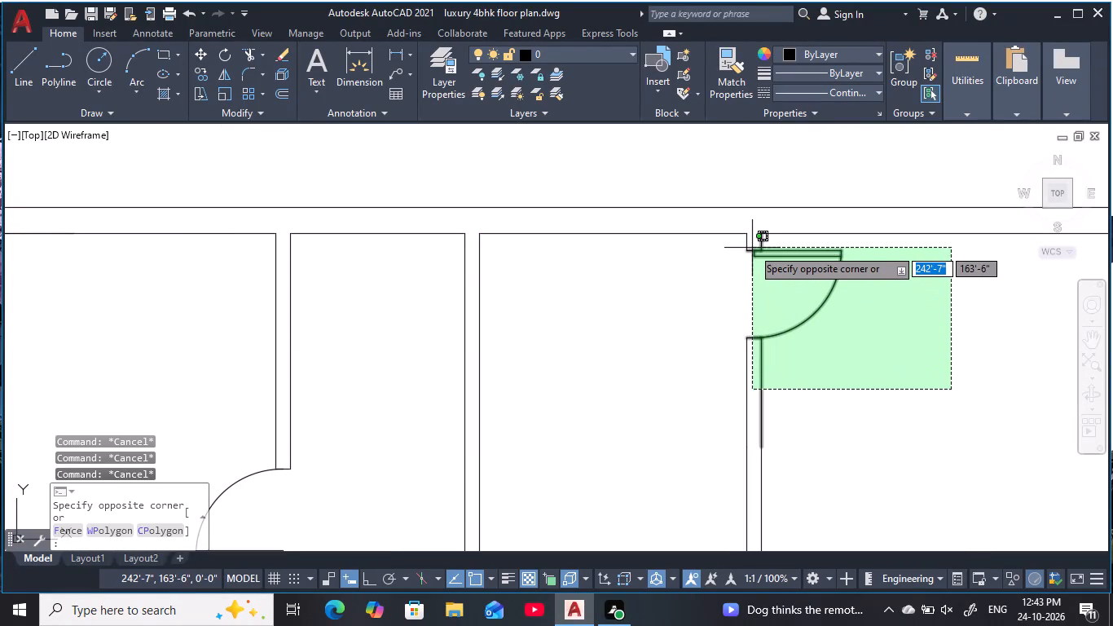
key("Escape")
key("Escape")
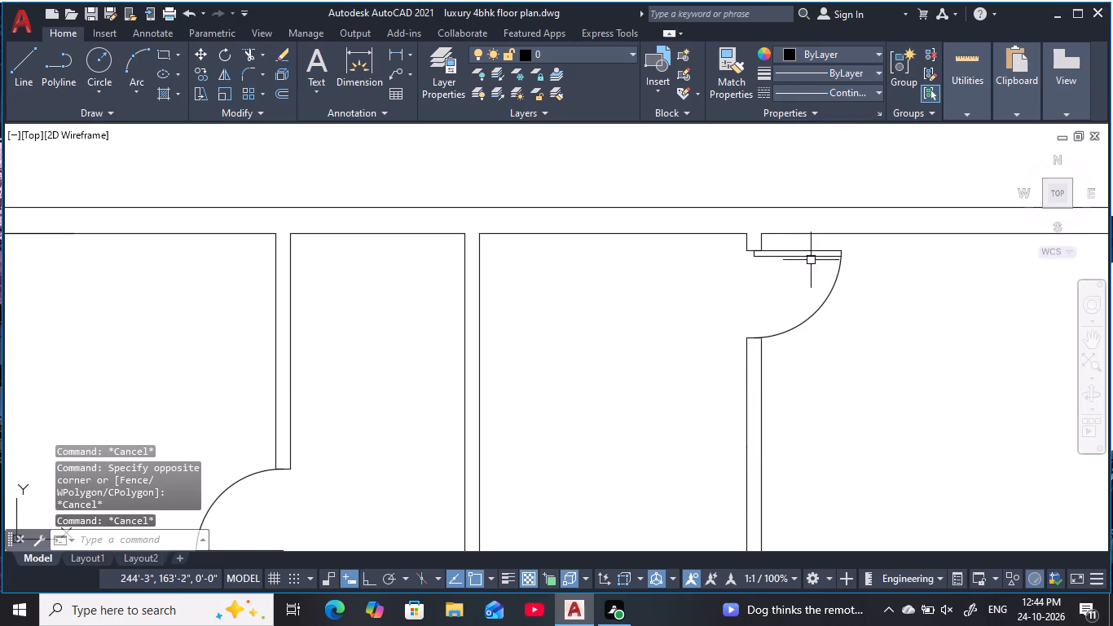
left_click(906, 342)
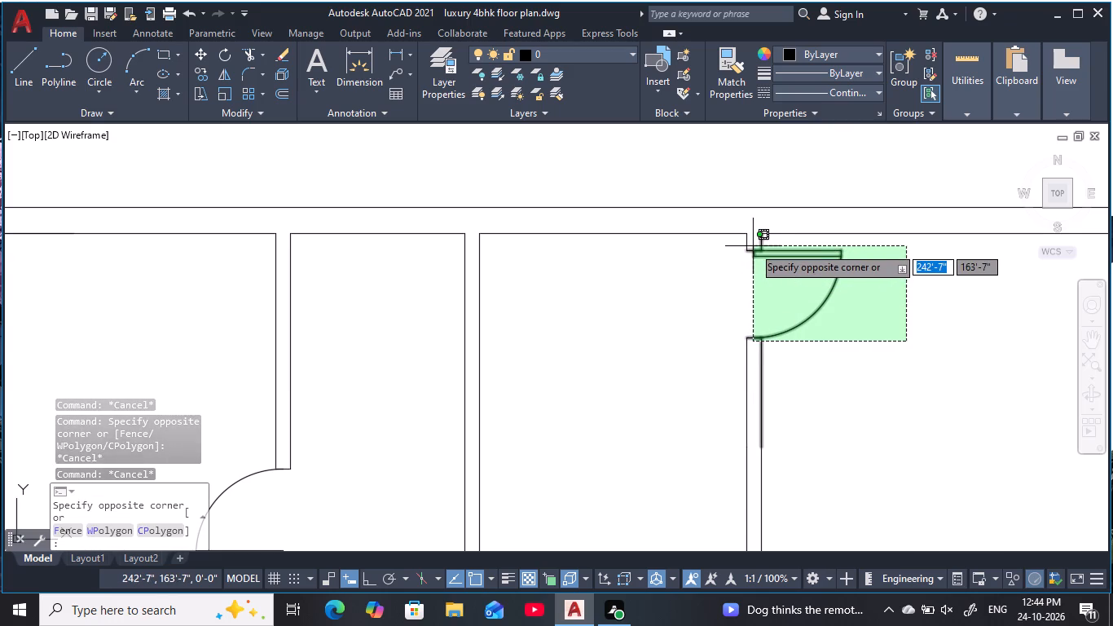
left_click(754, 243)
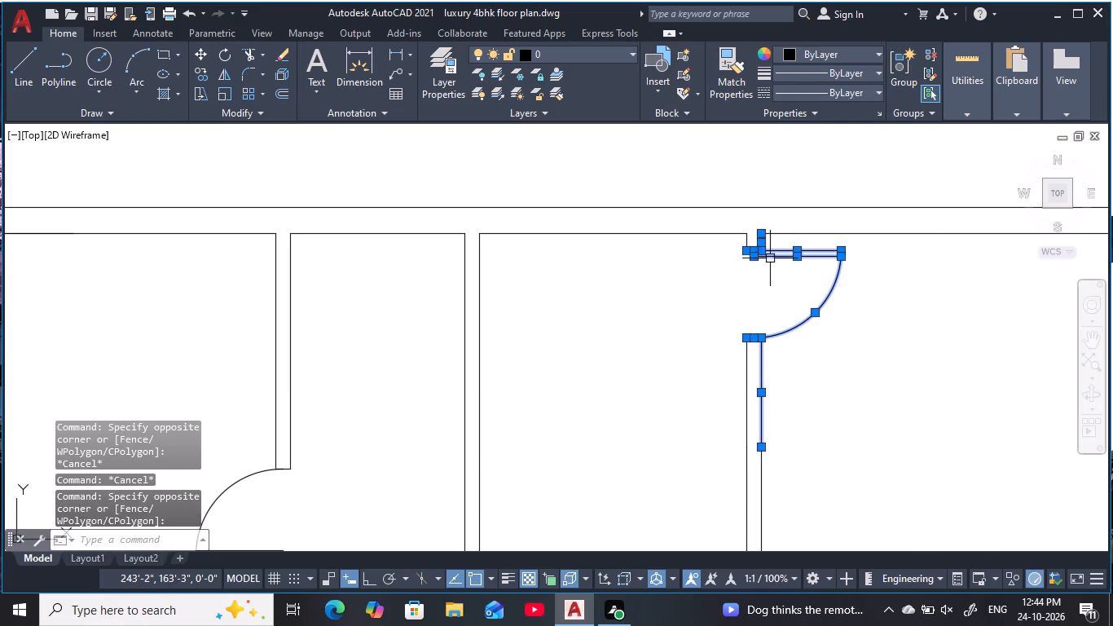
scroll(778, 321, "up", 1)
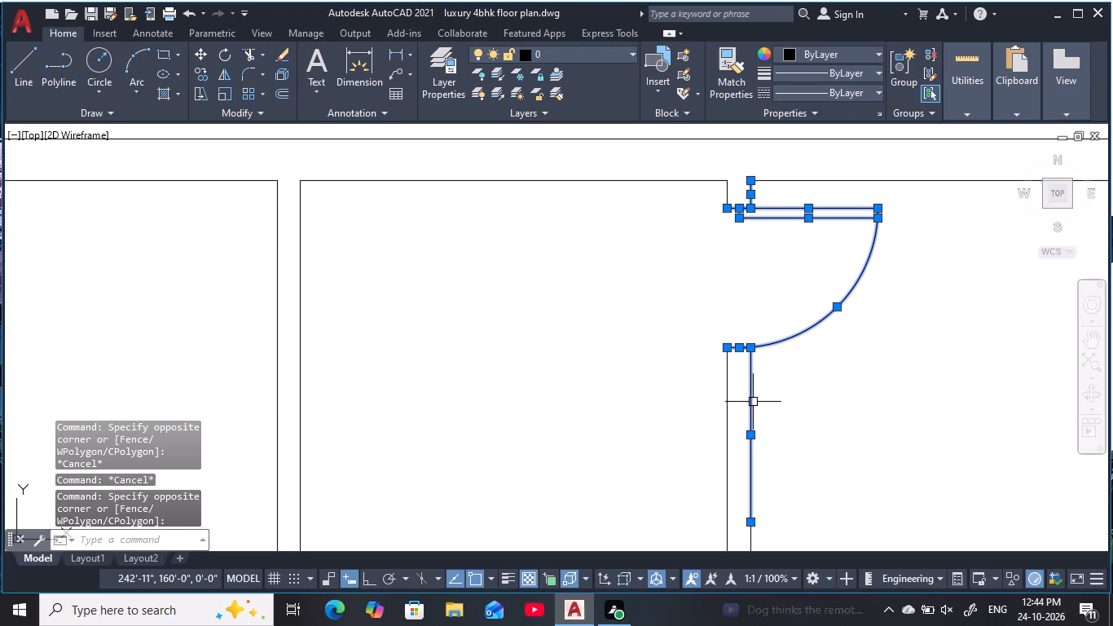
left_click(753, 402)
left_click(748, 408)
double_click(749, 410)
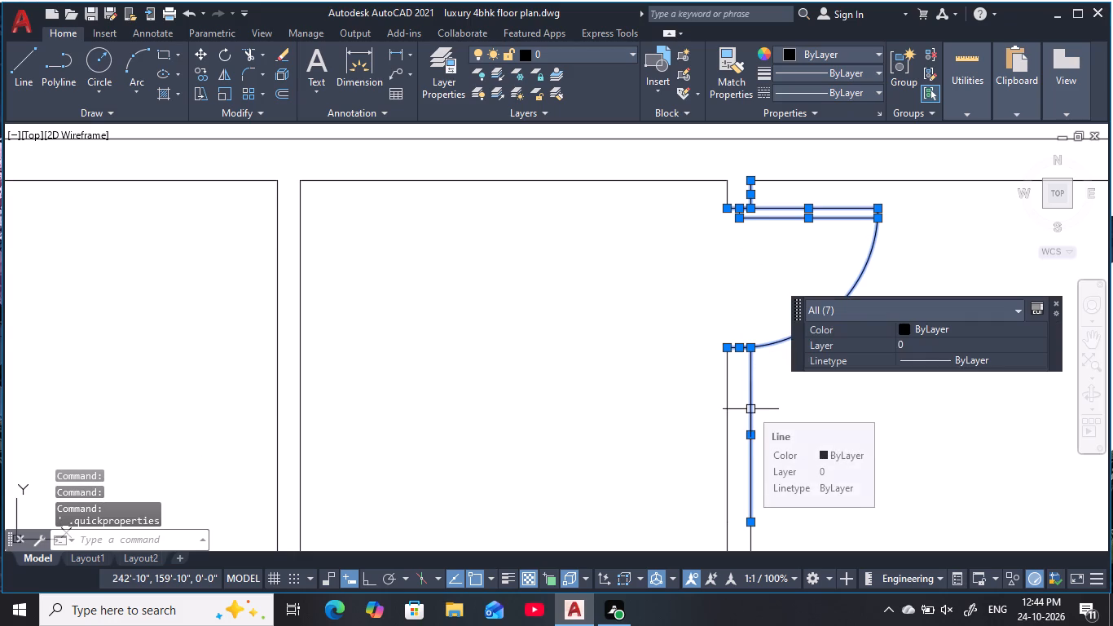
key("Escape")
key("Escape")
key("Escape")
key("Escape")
Copy the northeast bathroom's door leaf and swing arc into the small southeast room's new opening, based on the arc's end at the jamb midpoint.
left_click(781, 345)
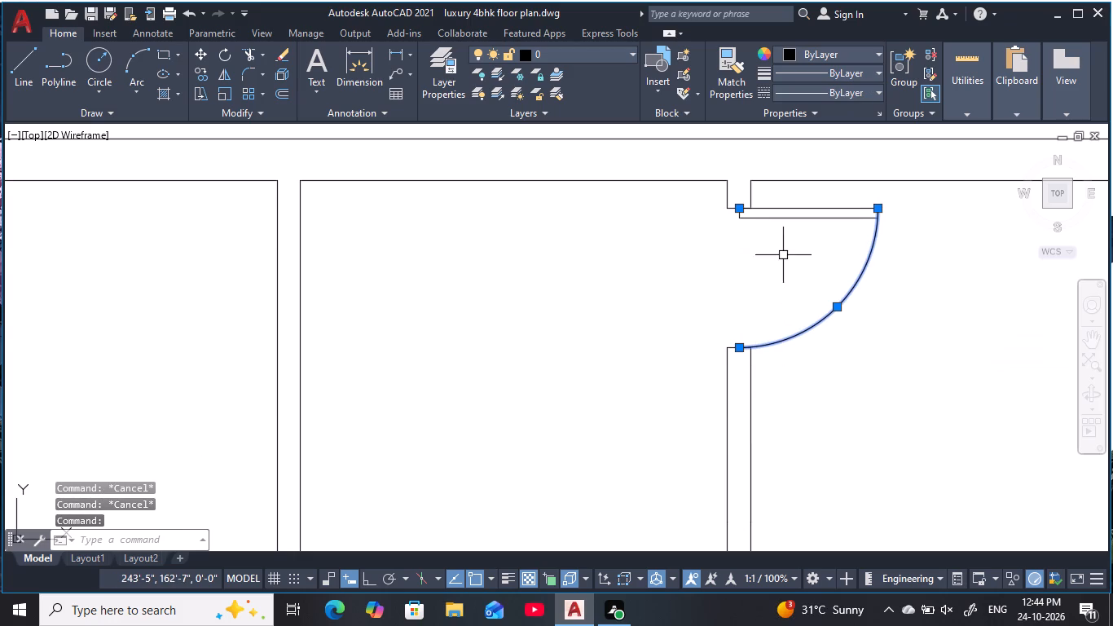
left_click(794, 222)
left_click(796, 208)
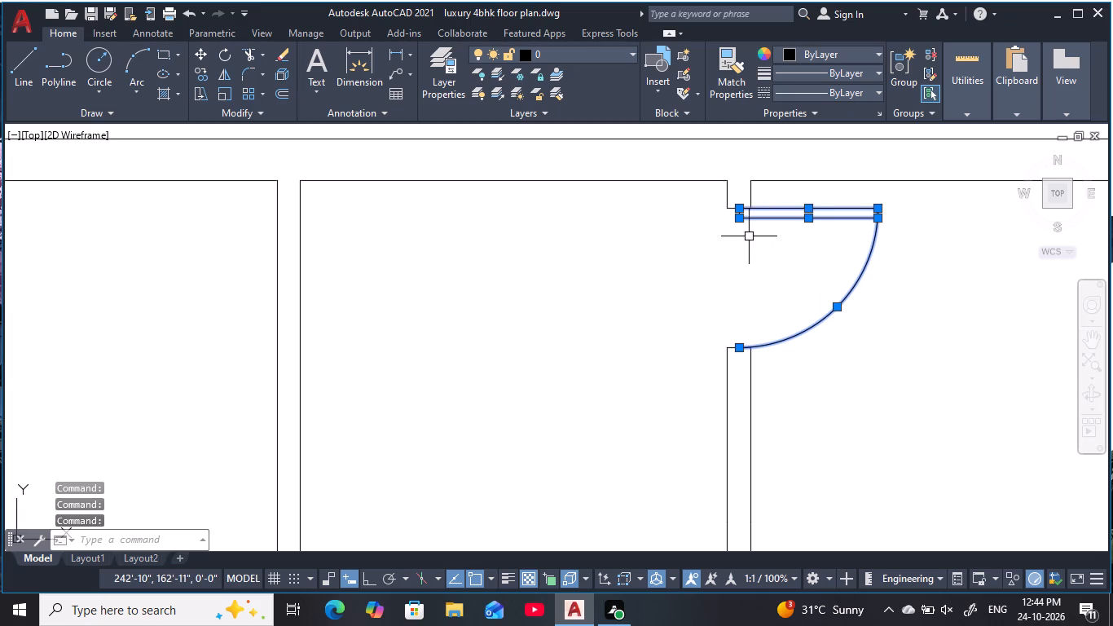
scroll(741, 218, "up", 5)
left_click(718, 194)
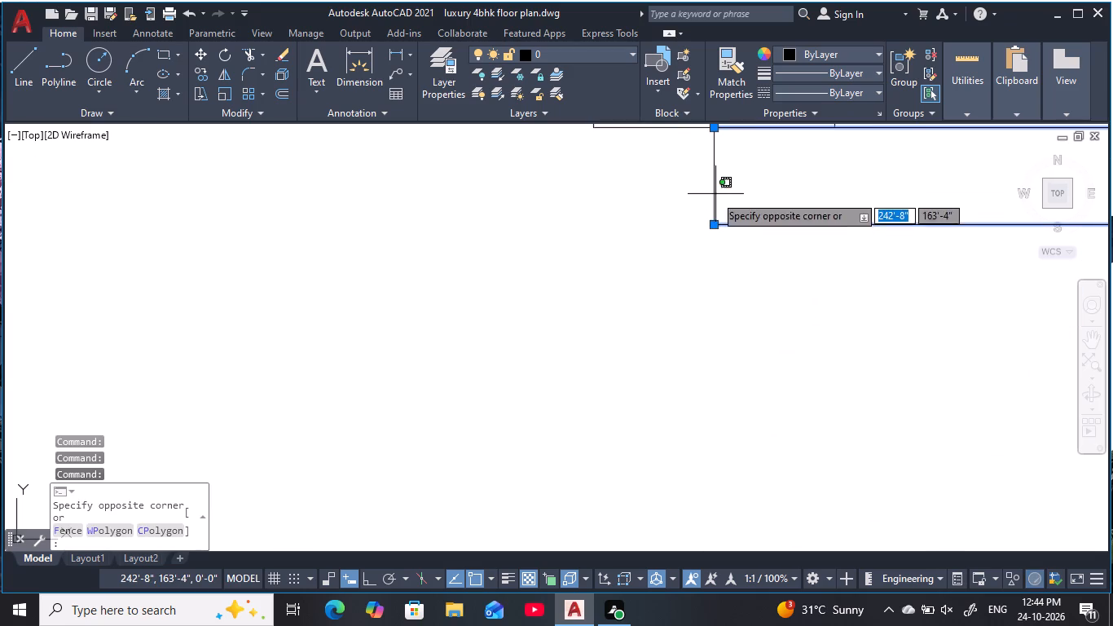
left_click(677, 198)
scroll(814, 291, "down", 4)
middle_click_drag(810, 294, 640, 251)
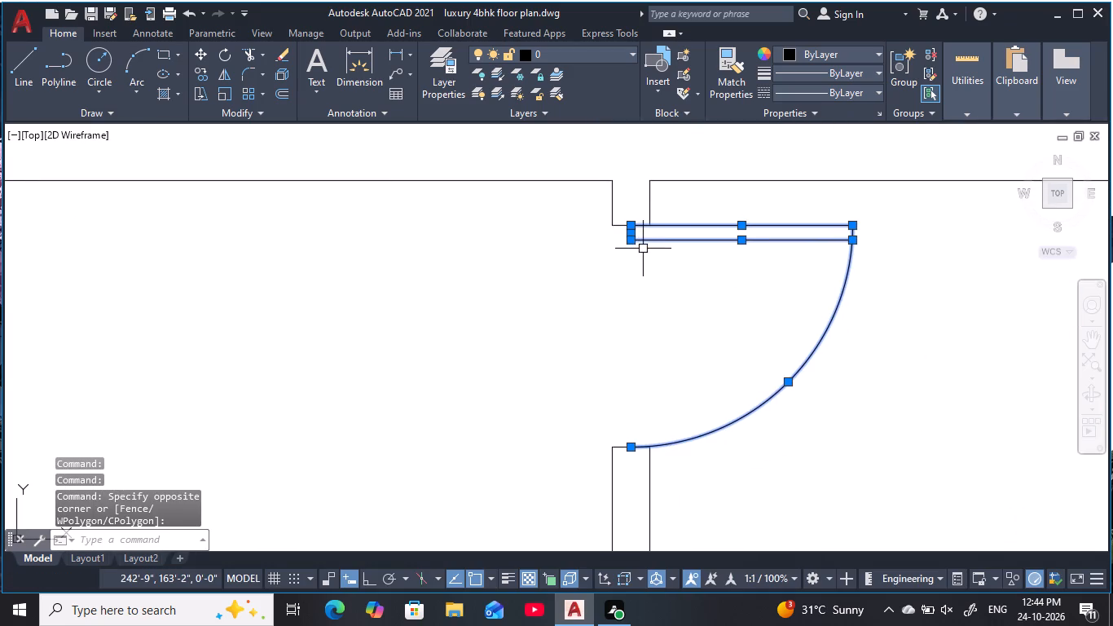
key("c")
key("o")
key("space")
middle_click_drag(719, 384, 747, 277)
left_click(663, 338)
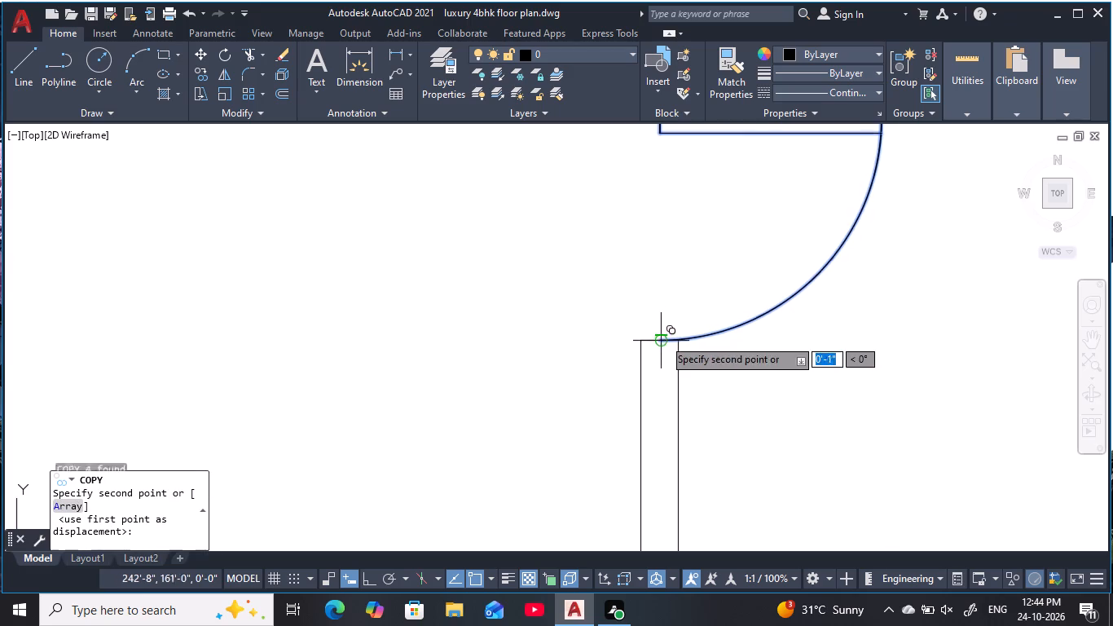
scroll(748, 360, "down", 3)
middle_click_drag(745, 359, 604, 275)
scroll(686, 354, "down", 5)
middle_click_drag(686, 411, 687, 320)
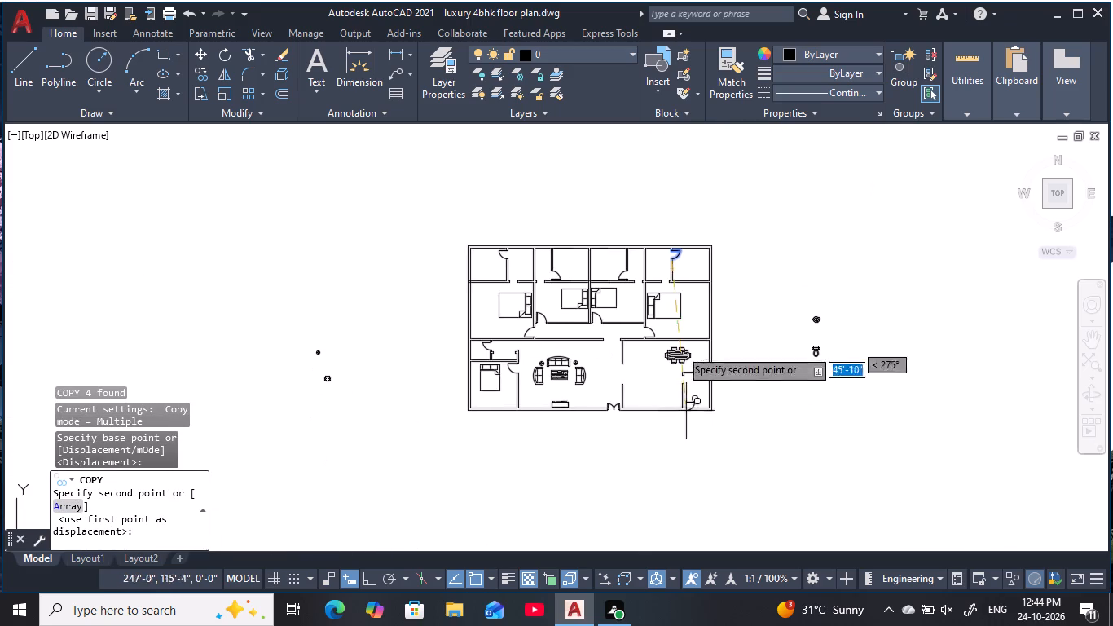
scroll(696, 386, "up", 7)
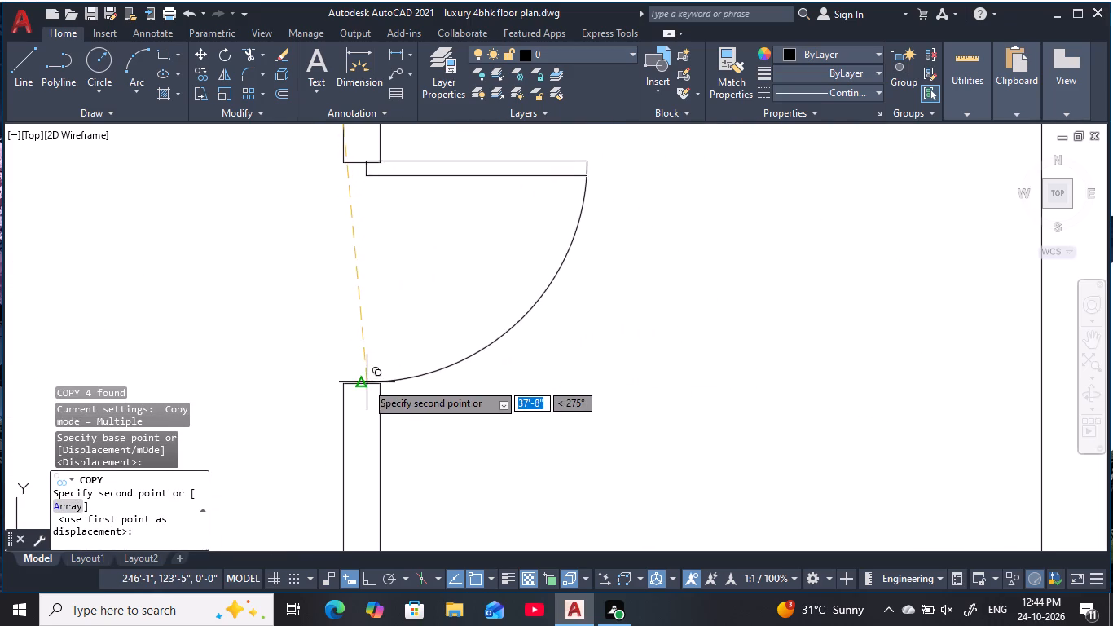
left_click(362, 384)
key("Escape")
scroll(493, 361, "down", 6)
key("Escape")
middle_click_drag(518, 363, 609, 346)
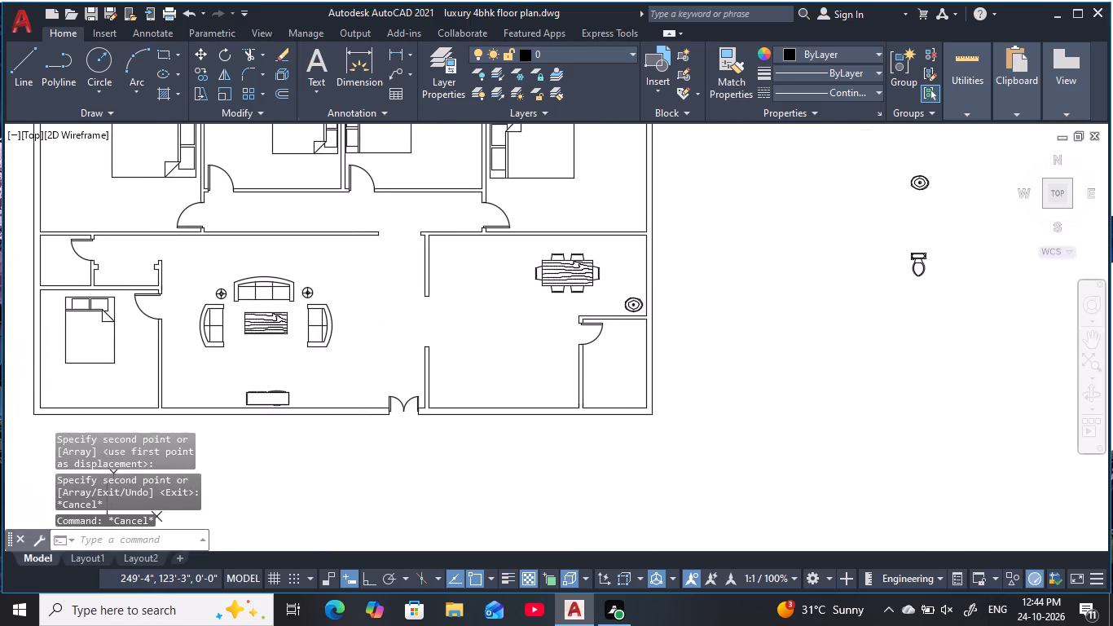
key("Escape")
key("Escape")
key("Escape")
key("Escape")
middle_click_drag(575, 347, 586, 330)
key("Escape")
key("Escape")
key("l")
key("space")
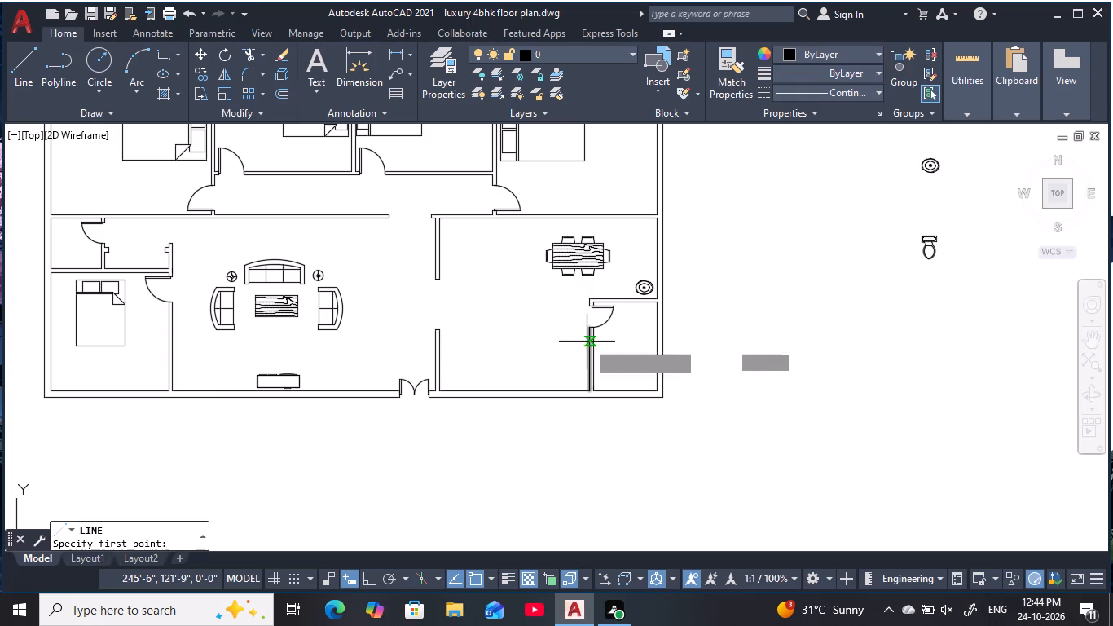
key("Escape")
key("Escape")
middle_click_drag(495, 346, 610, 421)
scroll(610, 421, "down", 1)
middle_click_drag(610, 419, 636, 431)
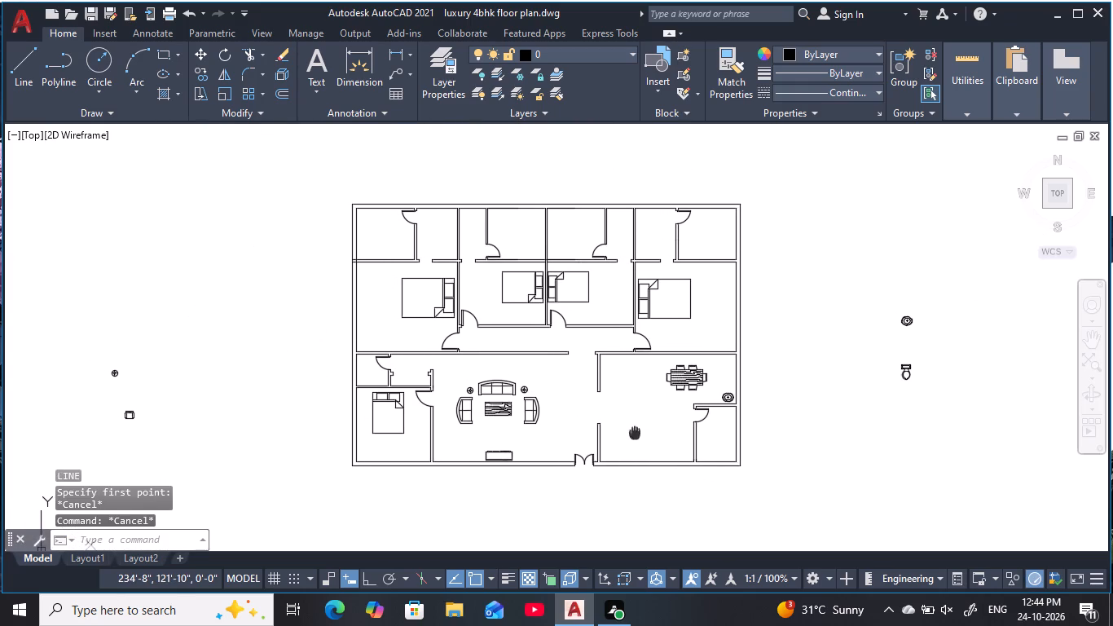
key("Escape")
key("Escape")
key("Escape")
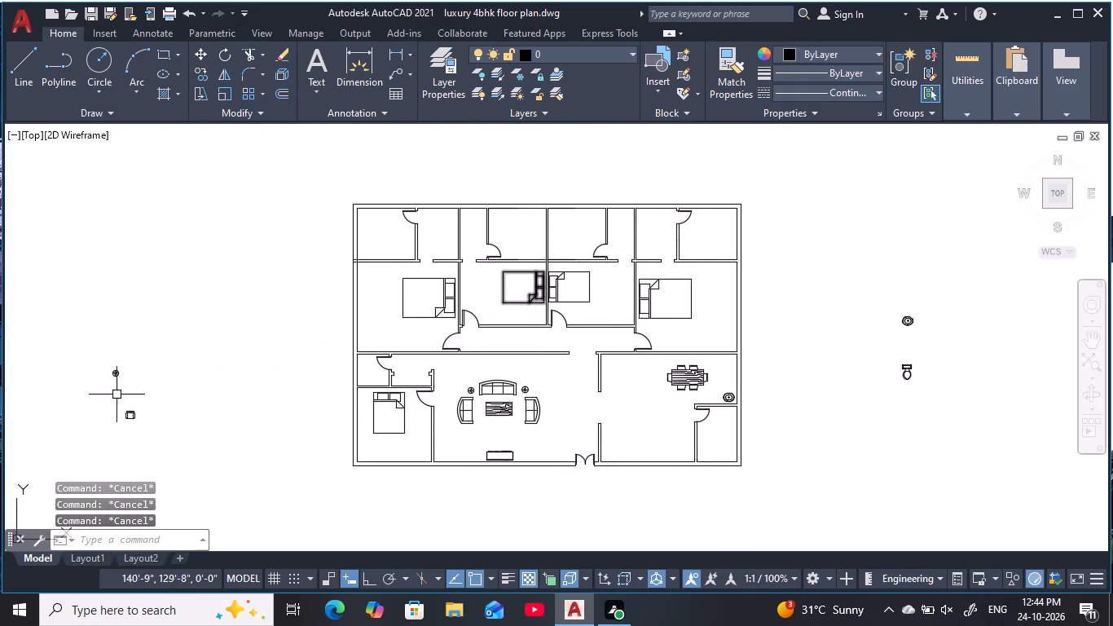
Copy the toilet block from east of the plan to a spot just outside the northeast bathroom's east wall.
scroll(61, 377, "up", 2)
middle_click_drag(74, 378, 111, 397)
scroll(490, 443, "down", 2)
middle_click_drag(492, 443, 271, 391)
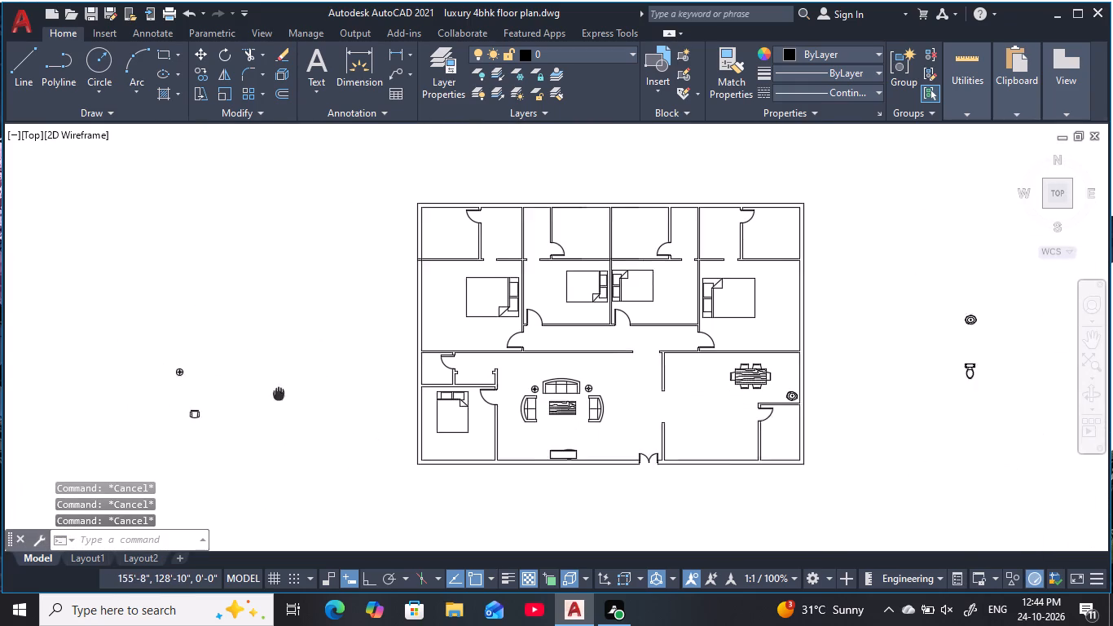
middle_click_drag(271, 391, 231, 390)
scroll(940, 381, "up", 1)
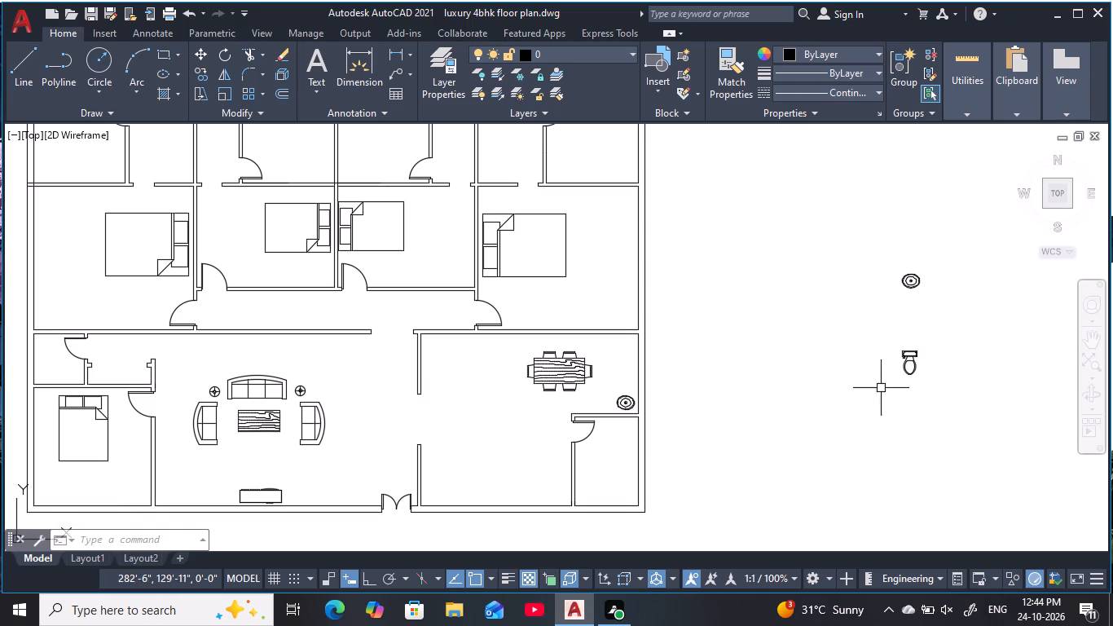
left_click(953, 399)
left_click(856, 323)
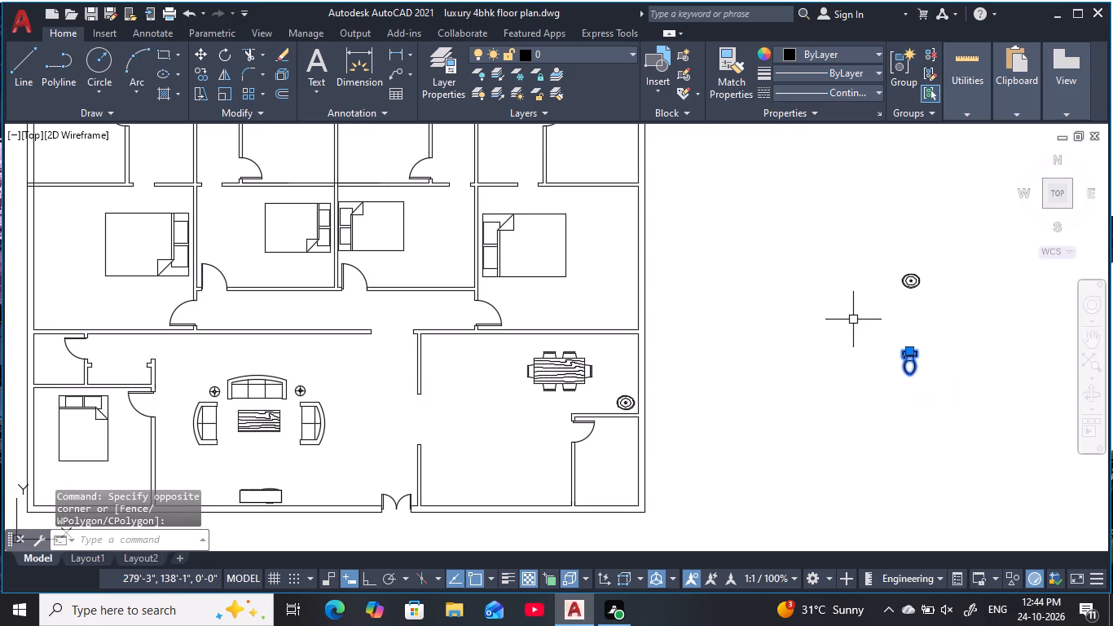
key("c")
type("o")
key("space")
left_click(908, 351)
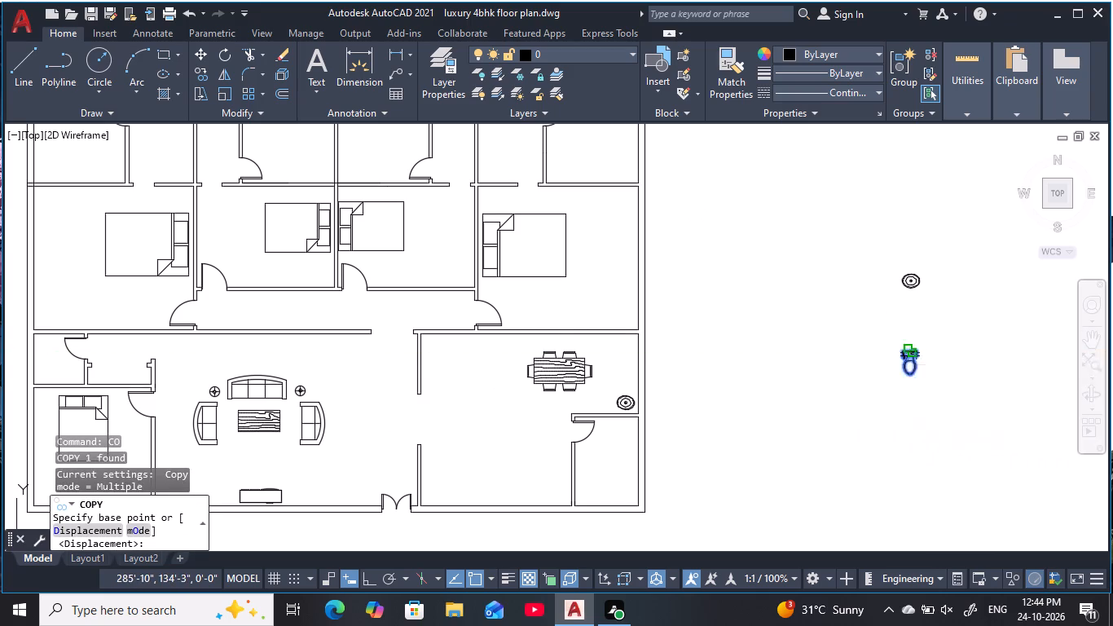
middle_click_drag(721, 324, 911, 267)
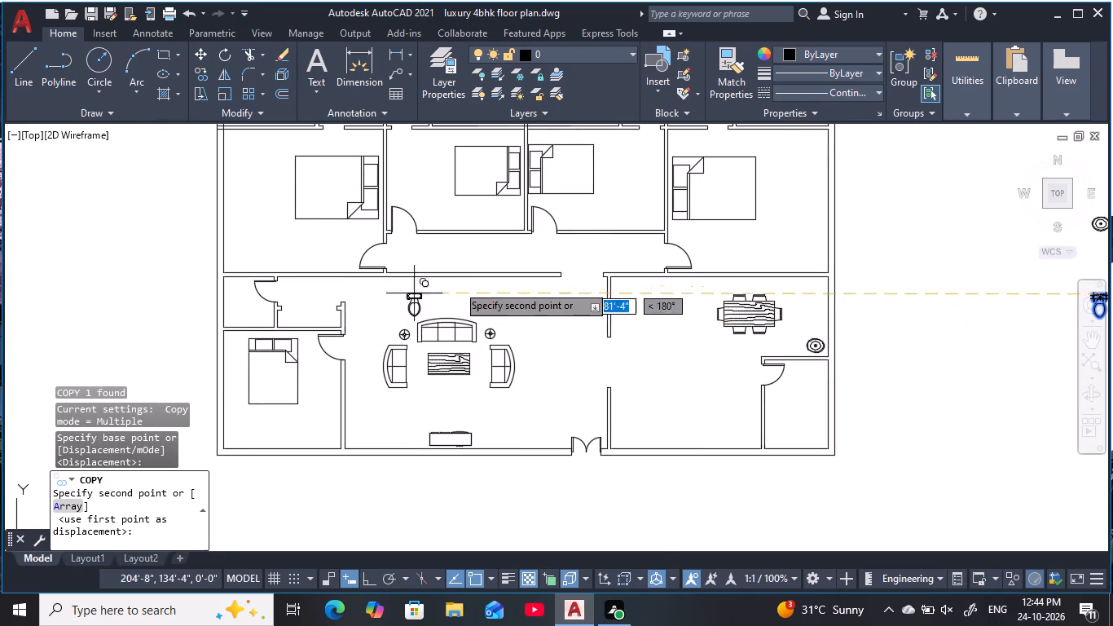
middle_click_drag(462, 299, 354, 441)
middle_click_drag(601, 233, 606, 290)
scroll(606, 290, "up", 1)
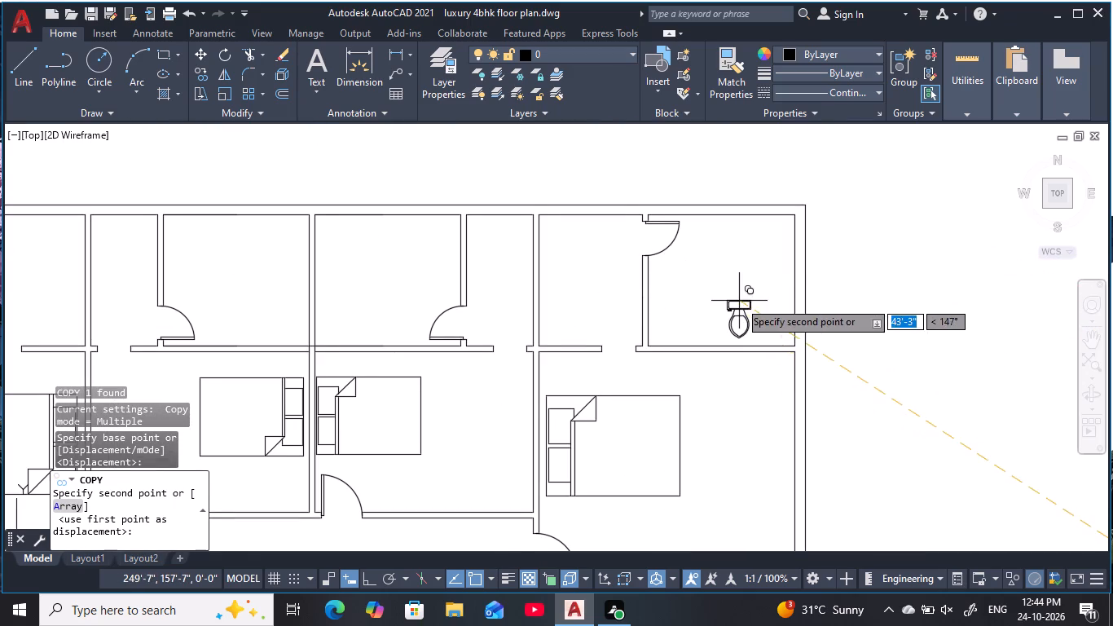
middle_click_drag(730, 301, 680, 298)
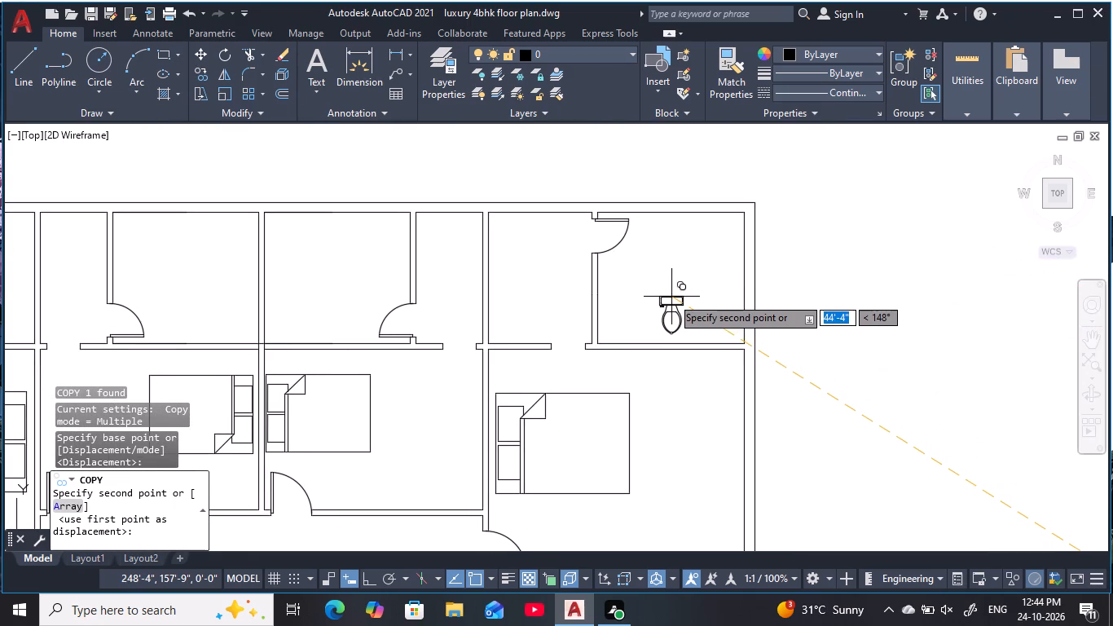
left_click(835, 272)
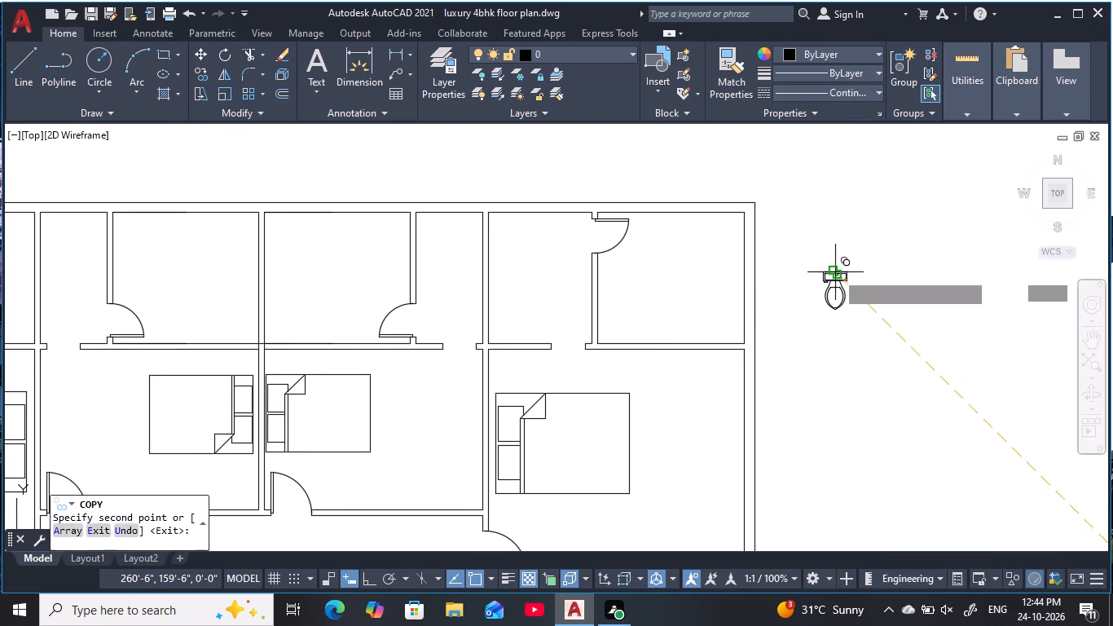
key("Escape")
key("Escape")
key("Escape")
Rotate the copied toilet 180° with Ortho on so its bowl faces north.
left_click(887, 325)
left_click(796, 242)
type("ro")
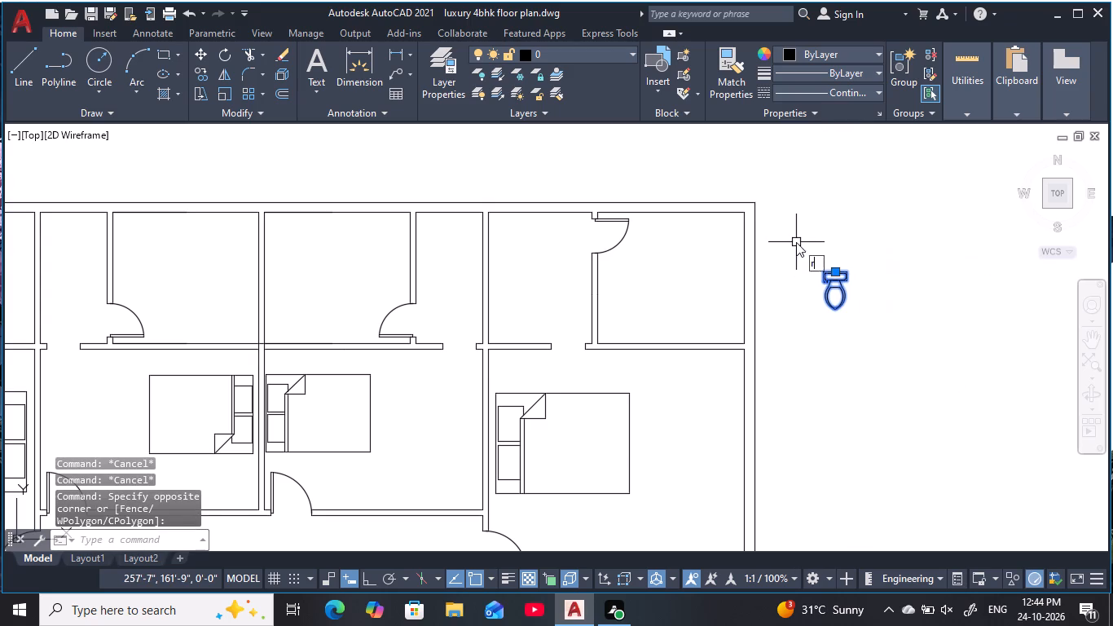
key("space")
left_click(826, 268)
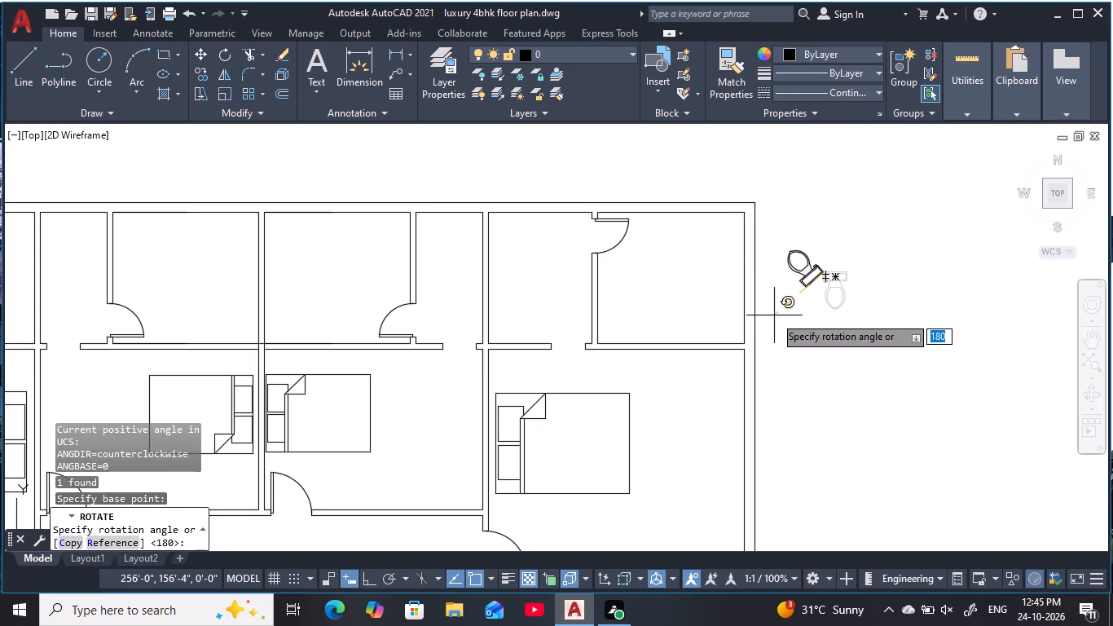
key("F8")
left_click(772, 313)
key("Escape")
key("Escape")
Move the rotated toilet with Ortho off from outside the east wall into the northeast bathroom, its tank near the south wall.
left_click(807, 276)
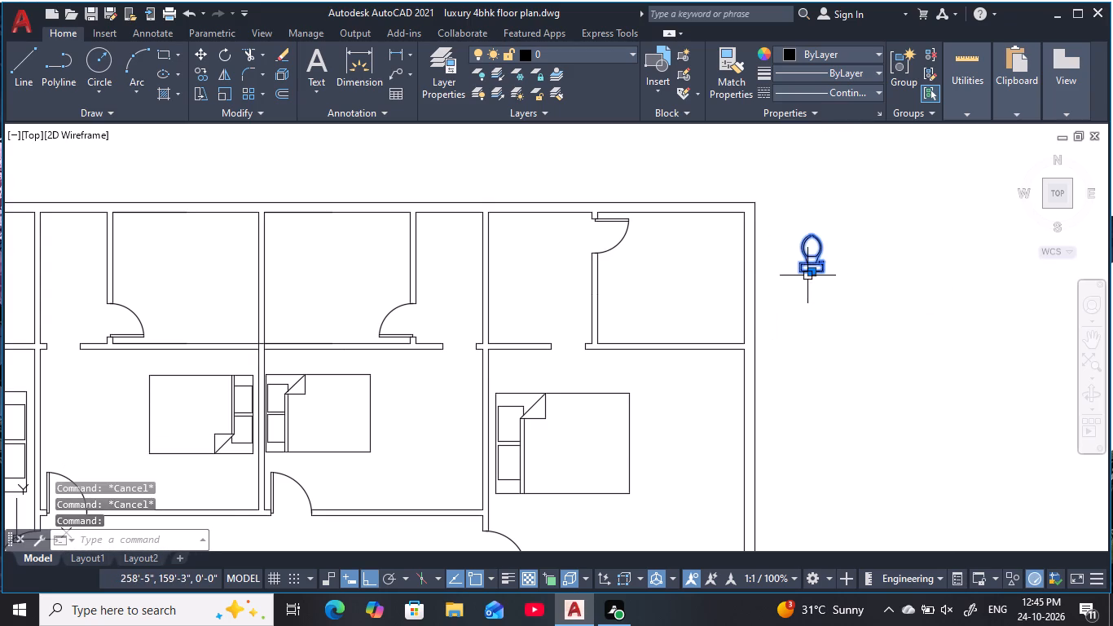
type("m")
key("space")
scroll(820, 272, "up", 2)
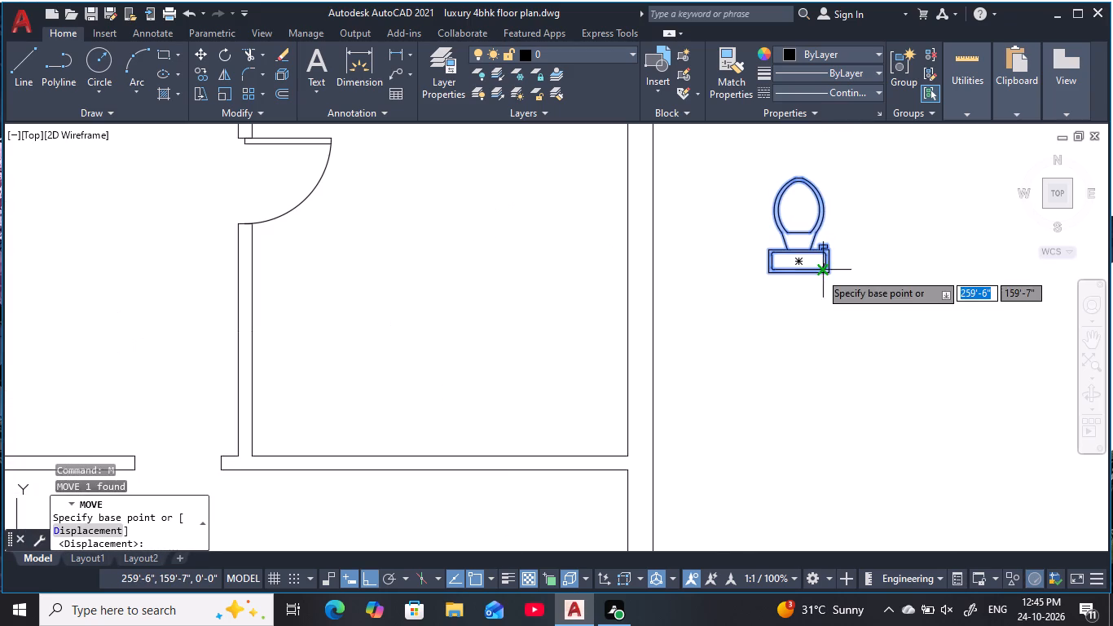
left_click(796, 271)
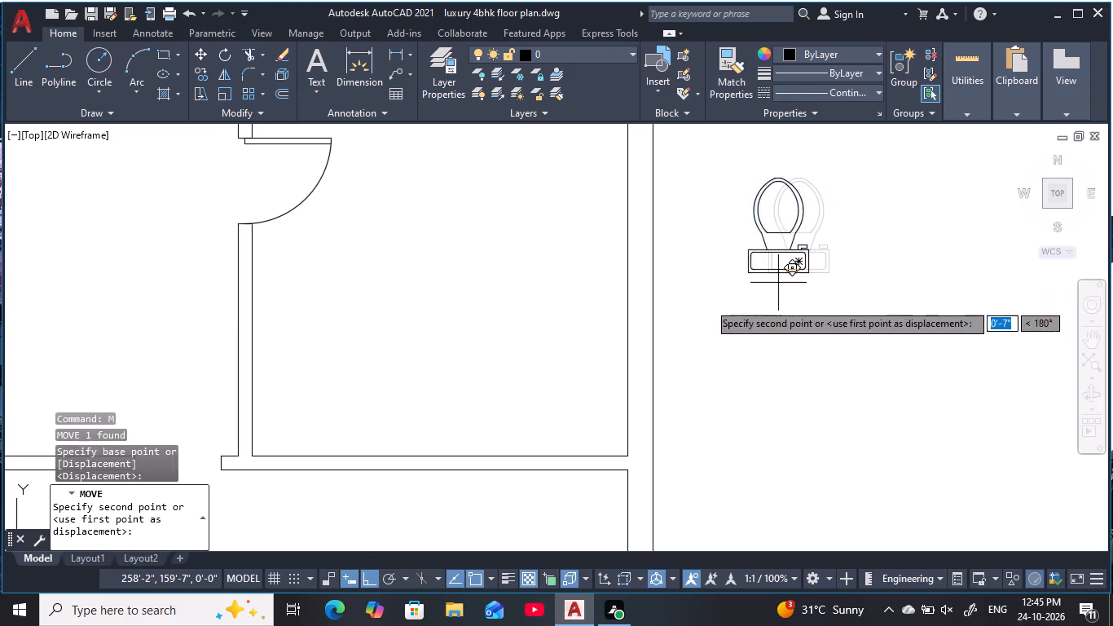
middle_click_drag(490, 378, 586, 312)
key("F8")
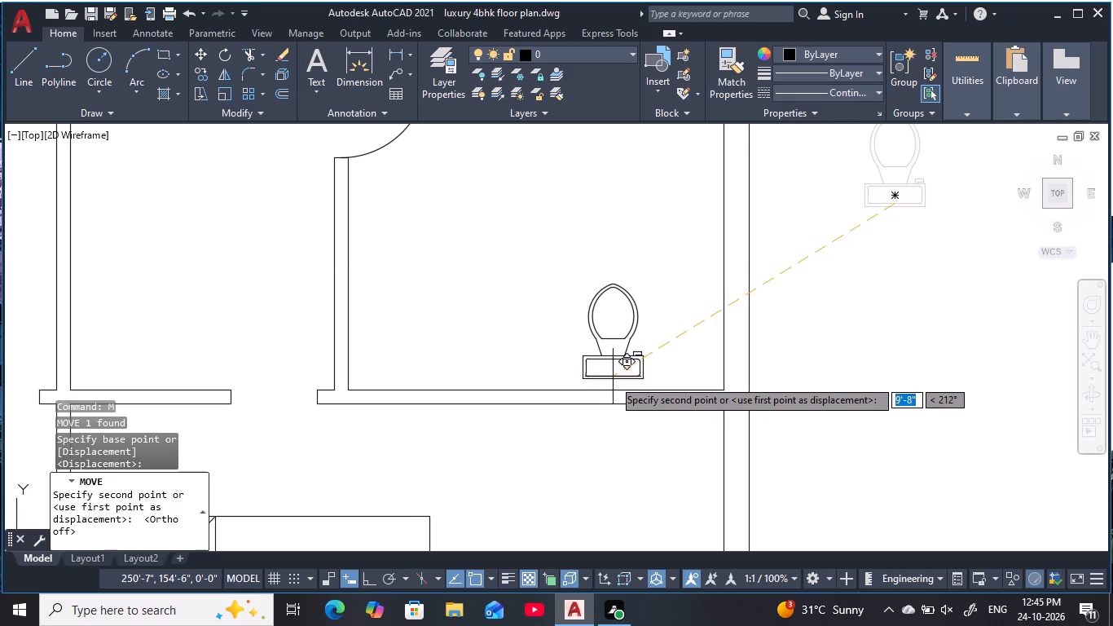
left_click(614, 378)
key("Escape")
key("Escape")
key("Escape")
key("Escape")
scroll(581, 324, "down", 2)
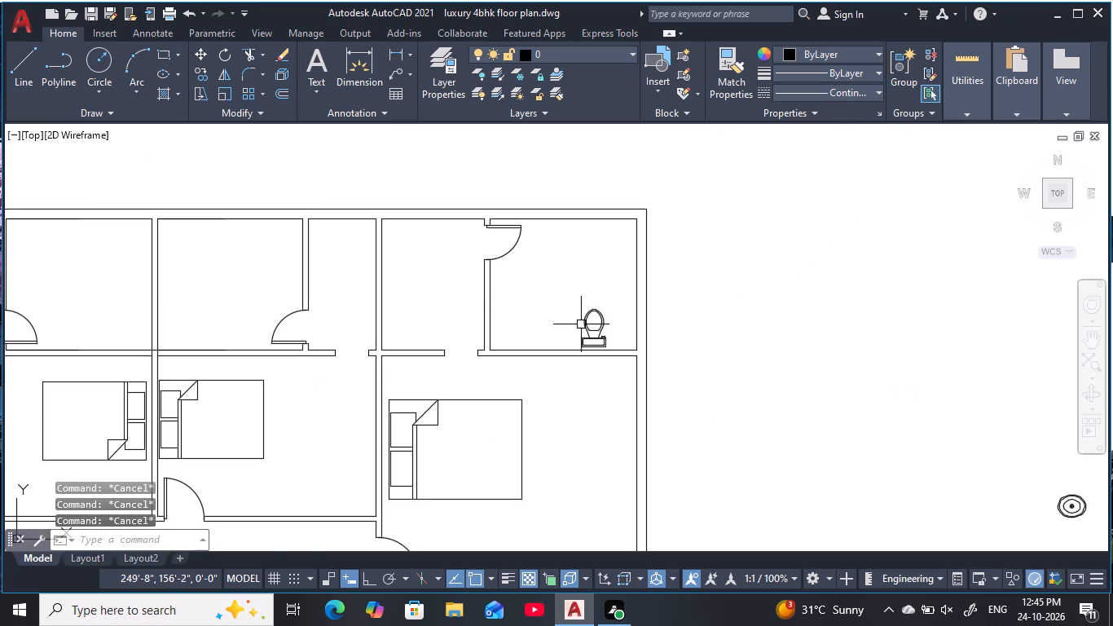
Scale up the northeast bathroom's toilet freehand about its tank centre until the tank nearly reaches the south wall.
scroll(596, 328, "up", 1)
left_click(596, 337)
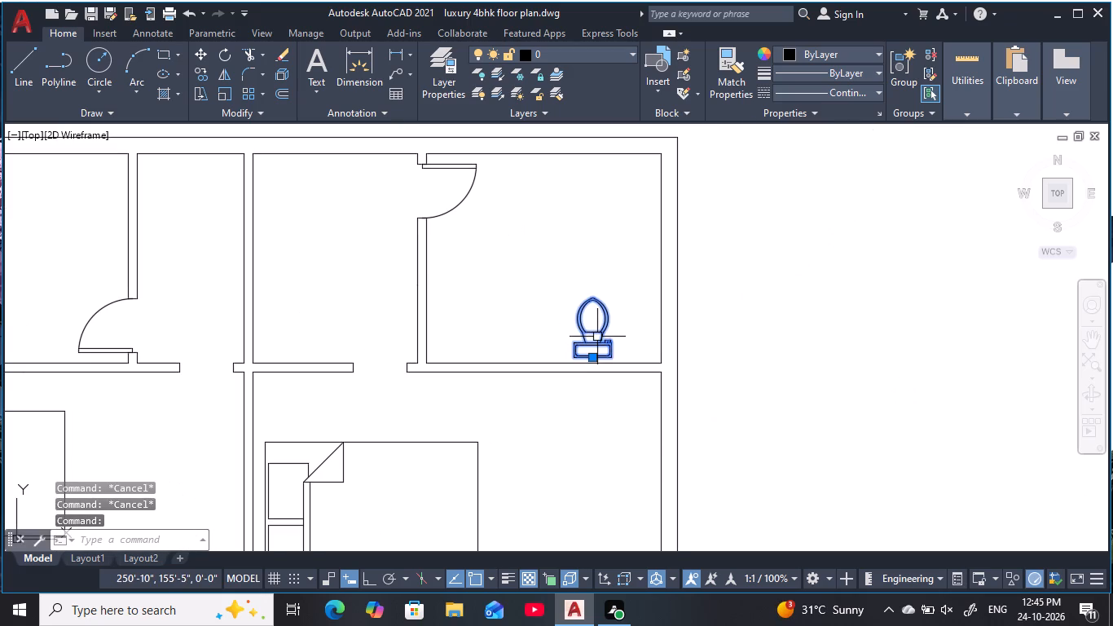
type("sc")
key("space")
scroll(596, 345, "up", 3)
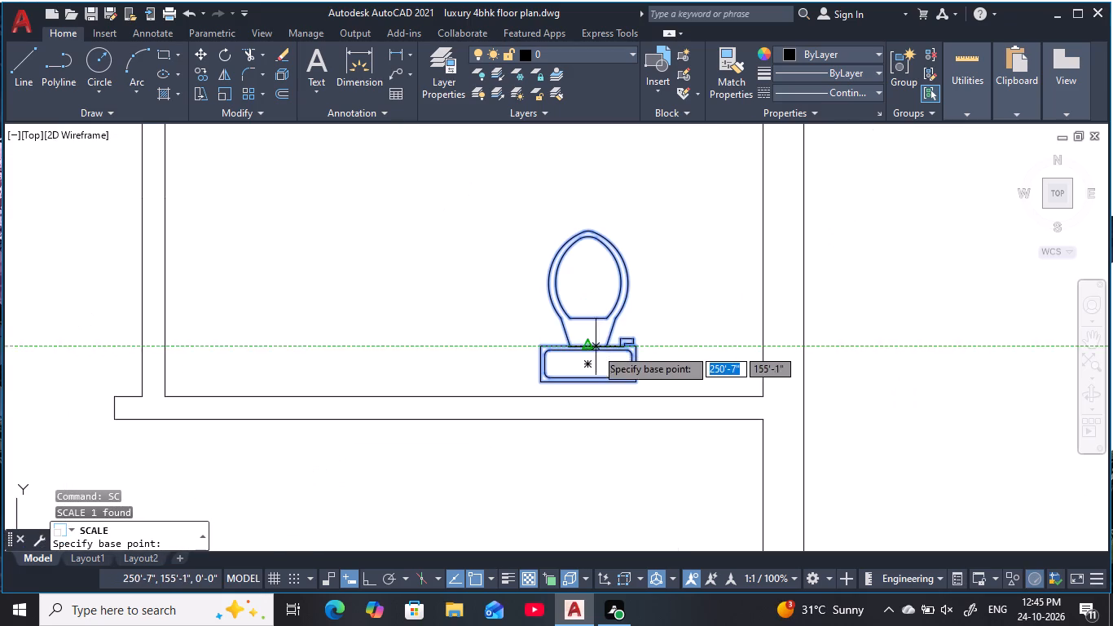
left_click(587, 364)
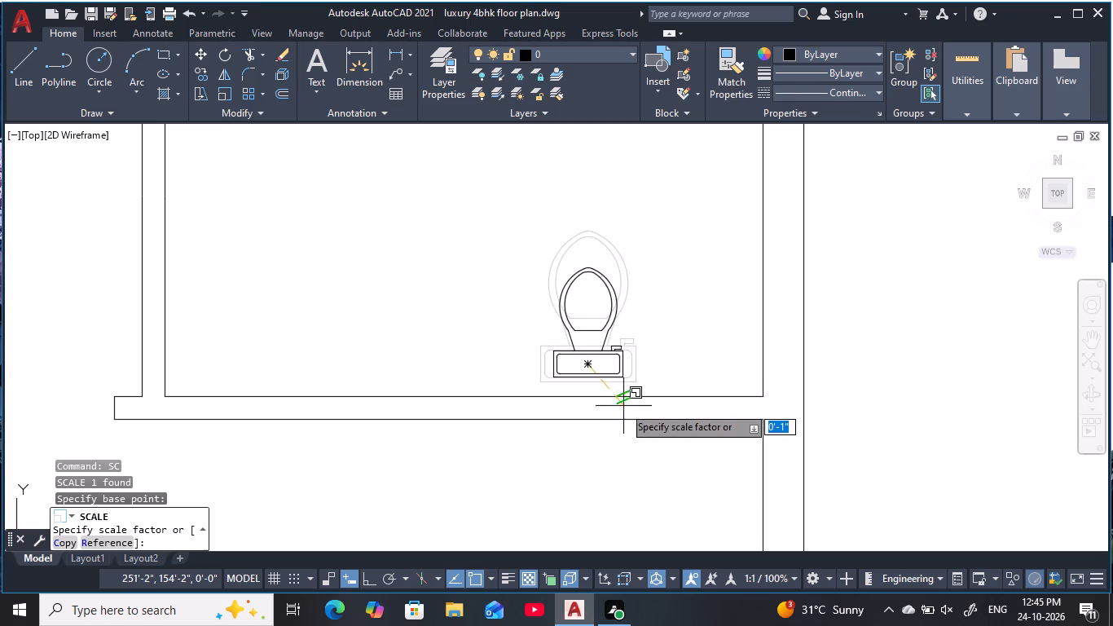
left_click(652, 448)
key("Escape")
key("Escape")
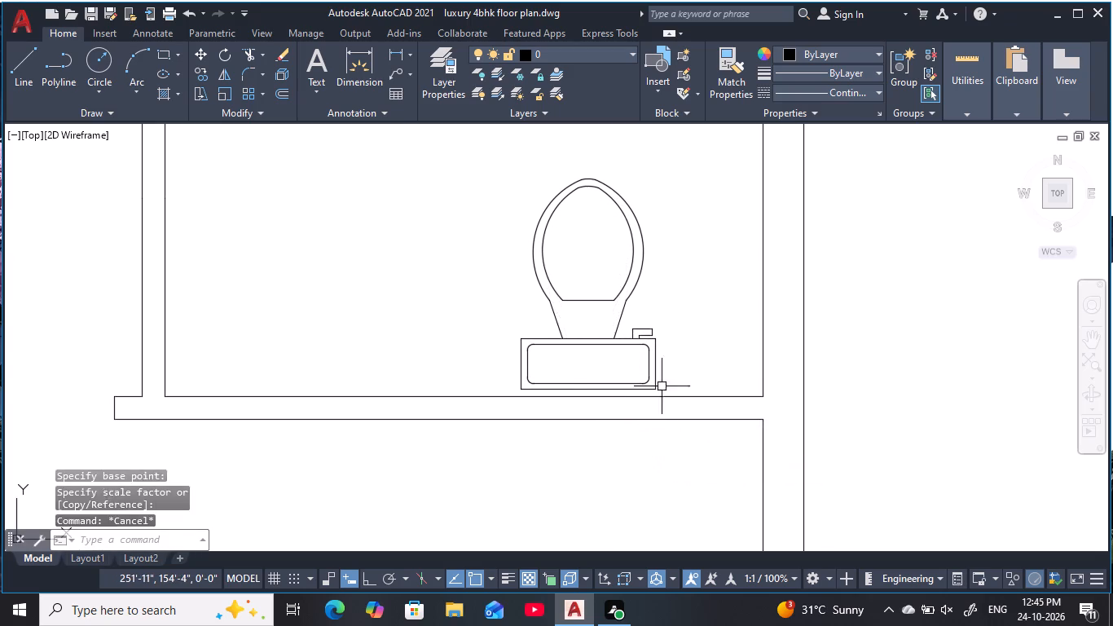
scroll(666, 364, "down", 4)
middle_click_drag(665, 356, 725, 371)
scroll(675, 378, "up", 1)
middle_click_drag(667, 377, 609, 354)
key("Escape")
key("Escape")
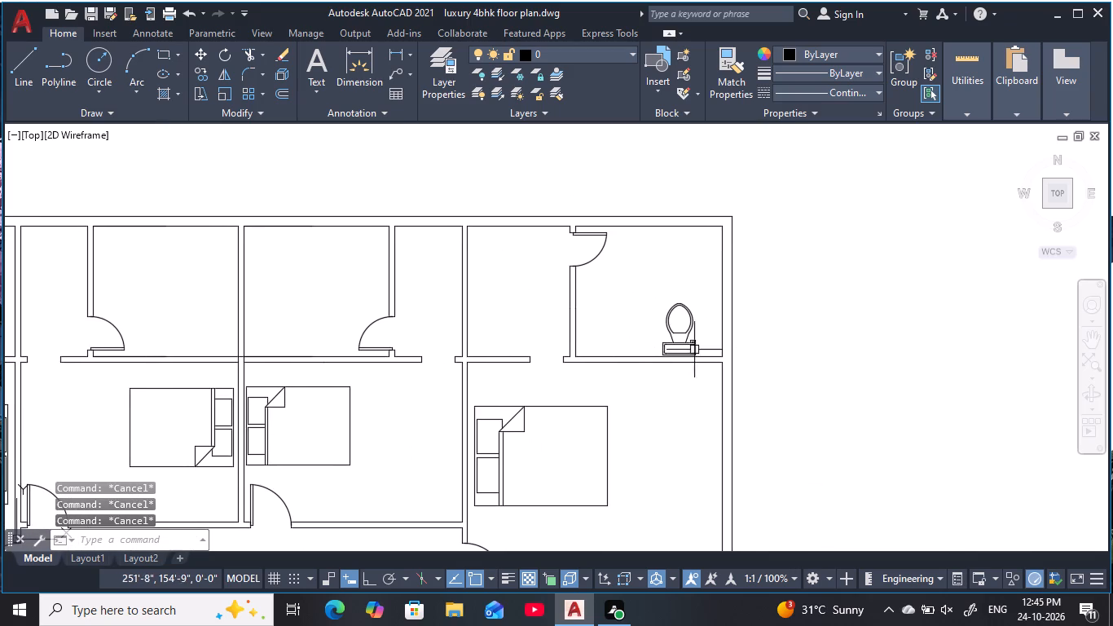
Copy the enlarged toilet about 36'-2" due west with Ortho on into the western one of the two middle north bathrooms.
left_click(688, 334)
key("c")
type("o")
key("space")
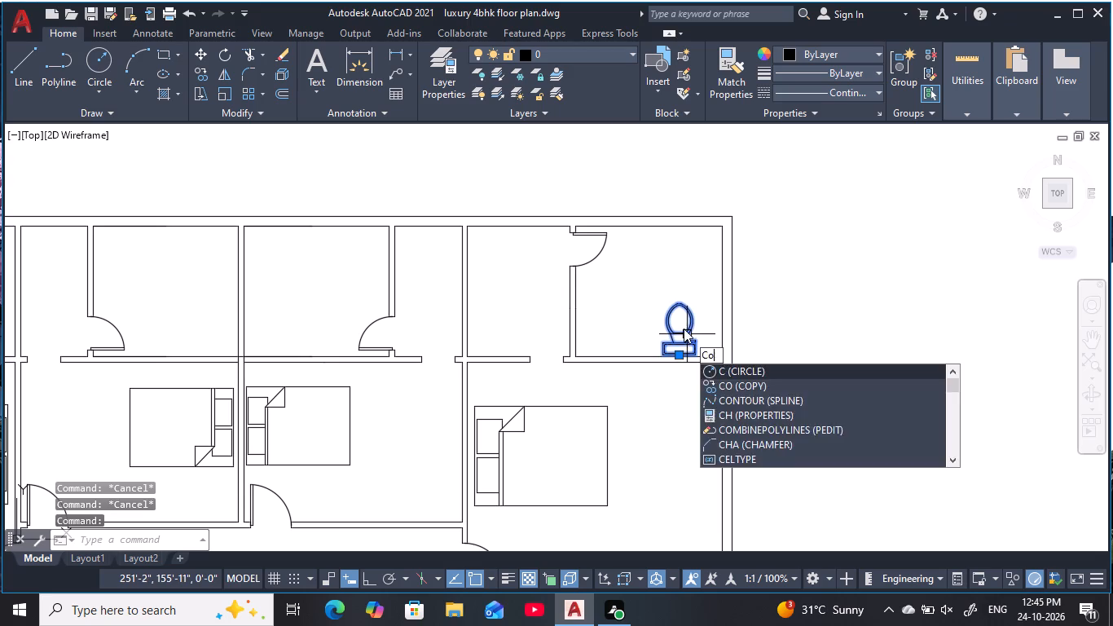
left_click(678, 348)
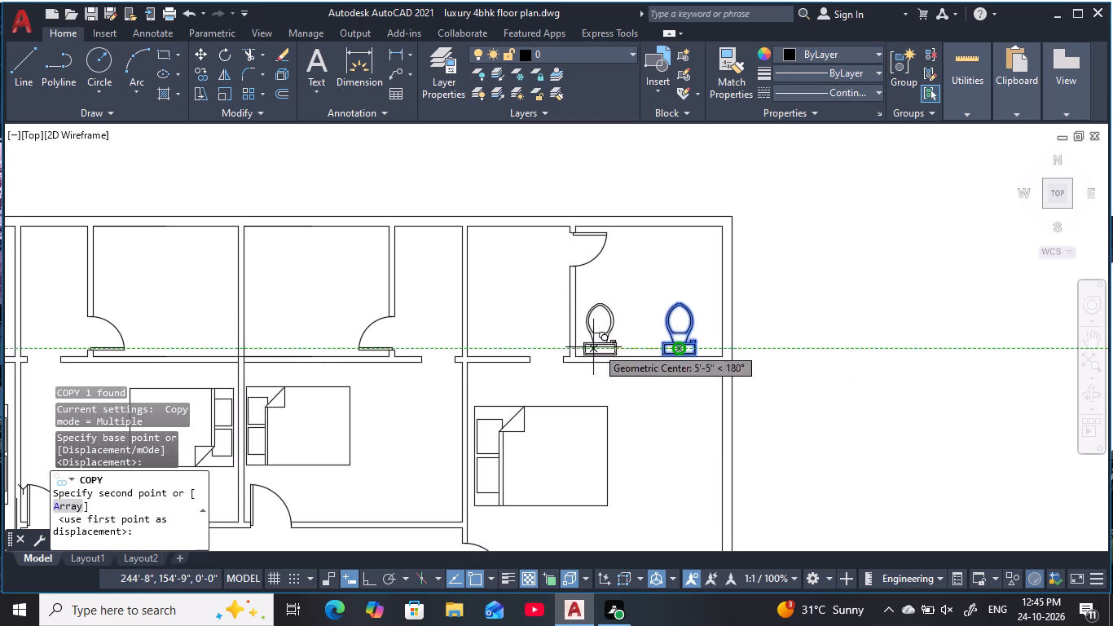
middle_click_drag(576, 345, 721, 339)
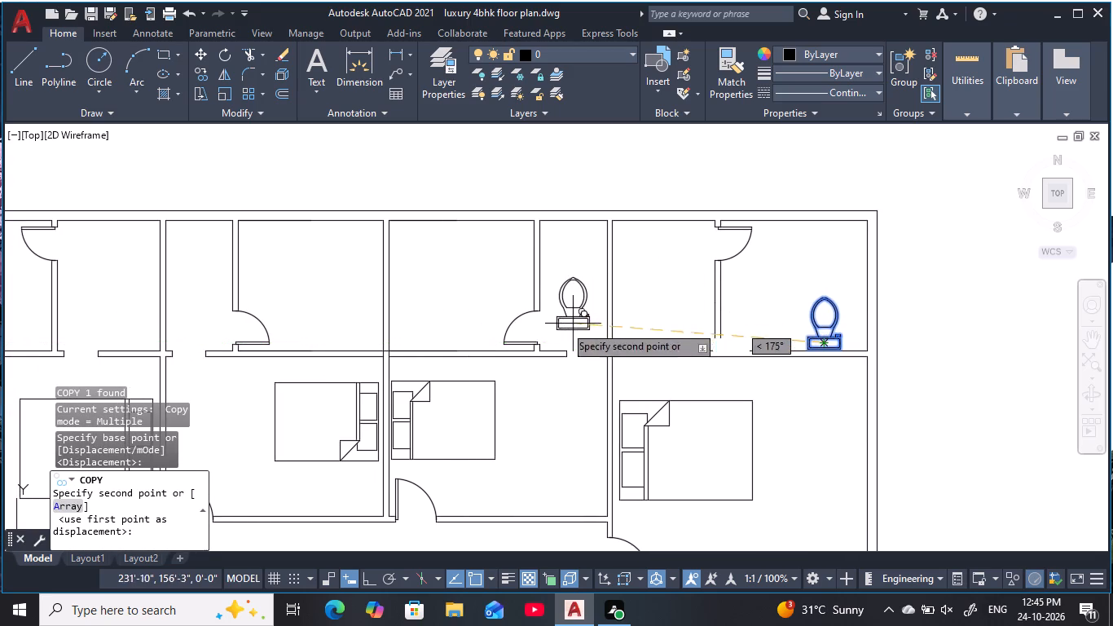
middle_click_drag(464, 303, 645, 289)
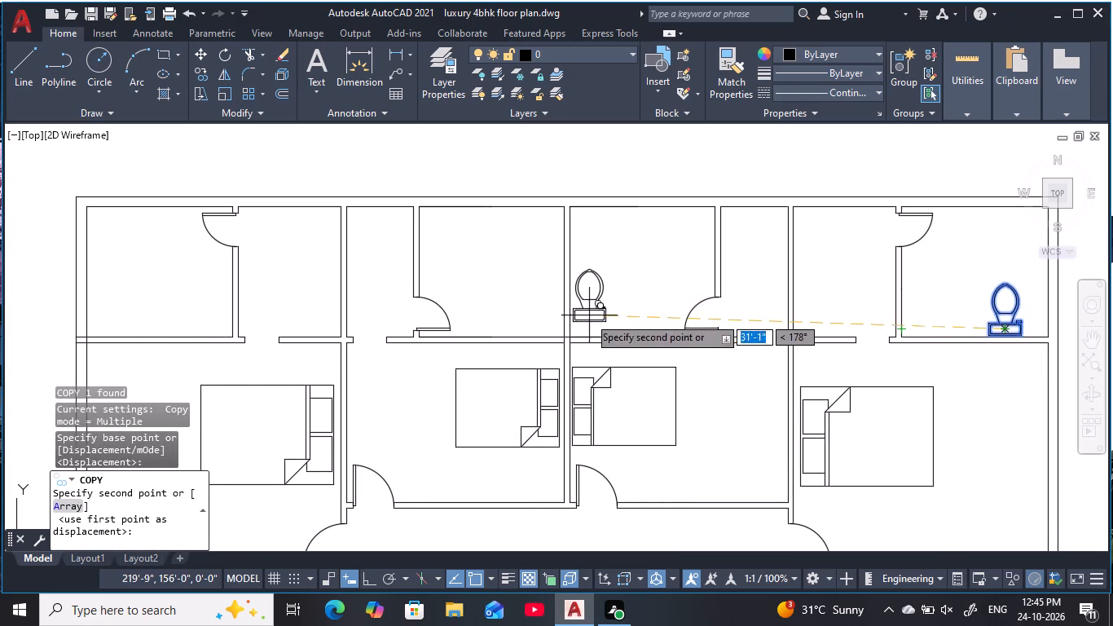
scroll(524, 328, "up", 1)
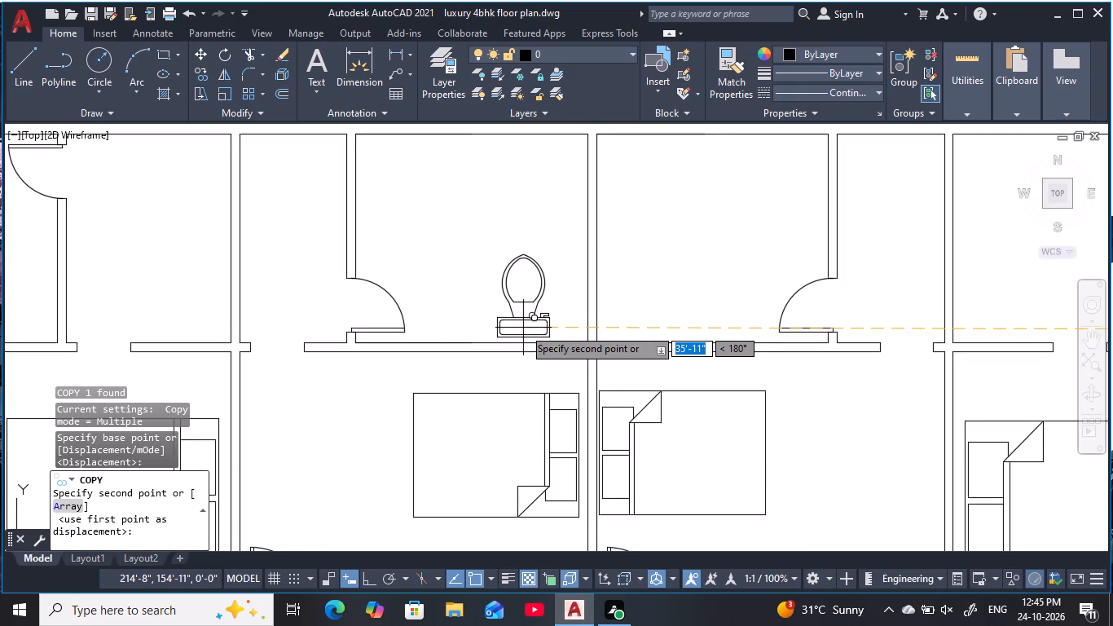
key("F8")
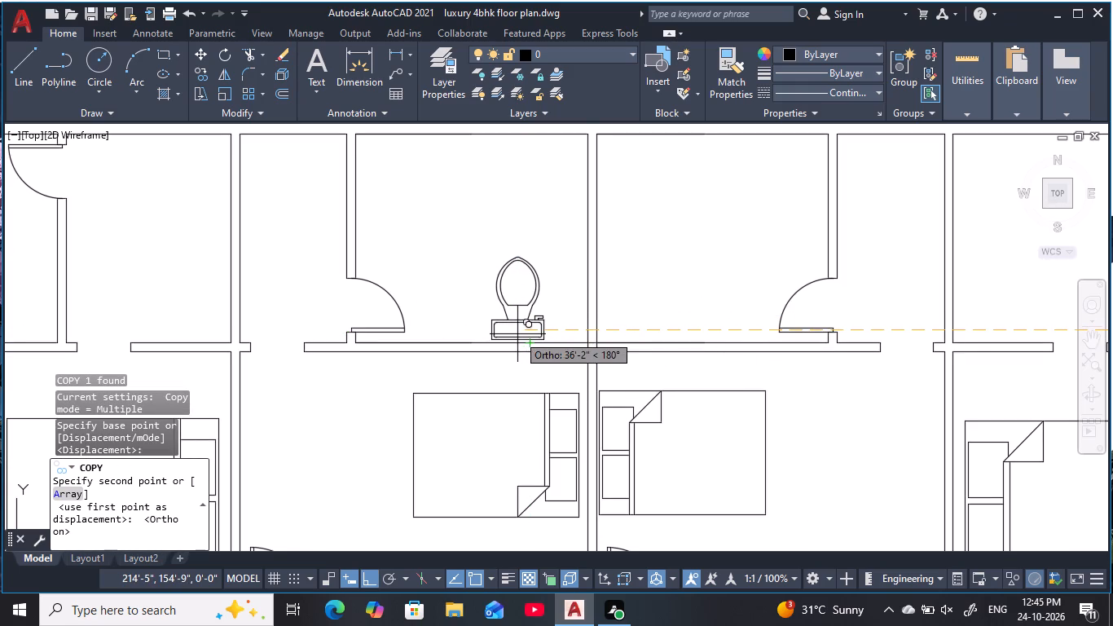
left_click(516, 334)
key("Escape")
key("Escape")
key("Escape")
key("Escape")
key("Escape")
scroll(634, 319, "down", 1)
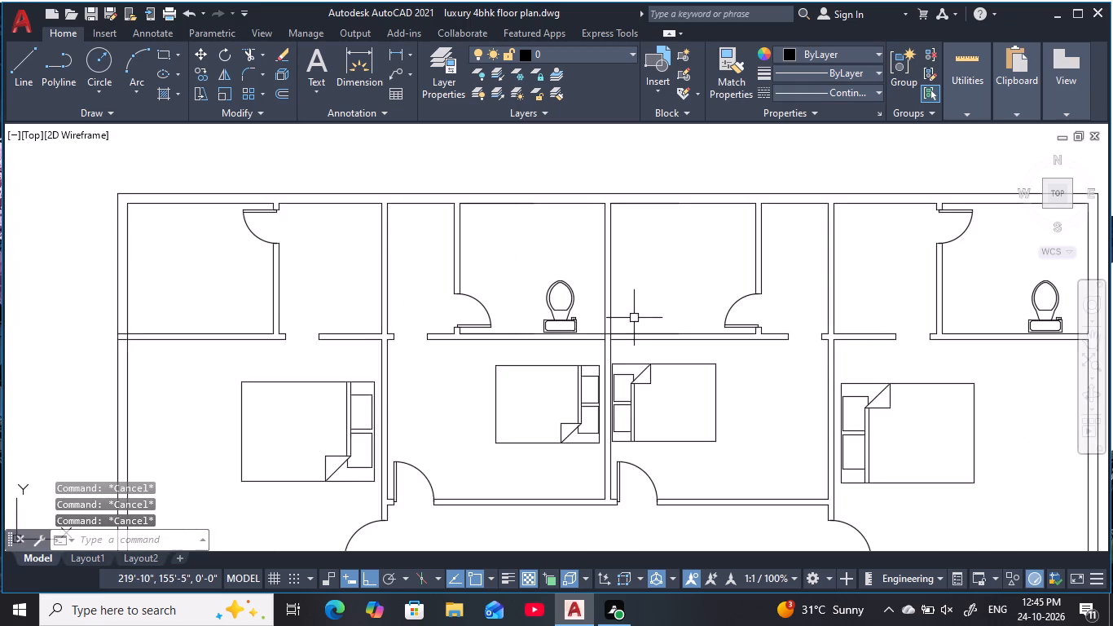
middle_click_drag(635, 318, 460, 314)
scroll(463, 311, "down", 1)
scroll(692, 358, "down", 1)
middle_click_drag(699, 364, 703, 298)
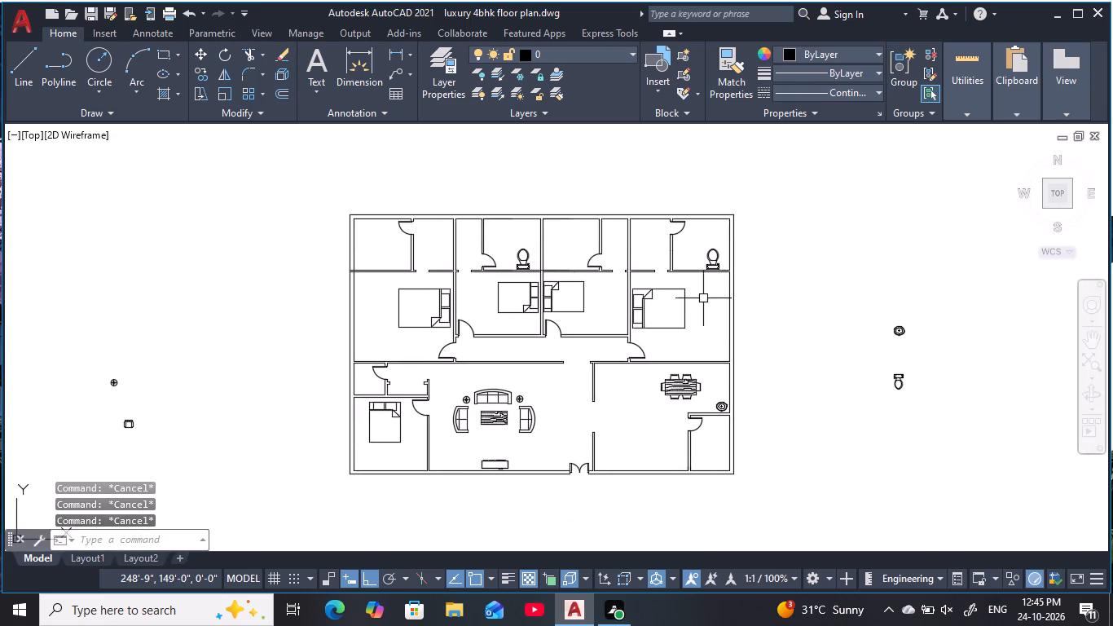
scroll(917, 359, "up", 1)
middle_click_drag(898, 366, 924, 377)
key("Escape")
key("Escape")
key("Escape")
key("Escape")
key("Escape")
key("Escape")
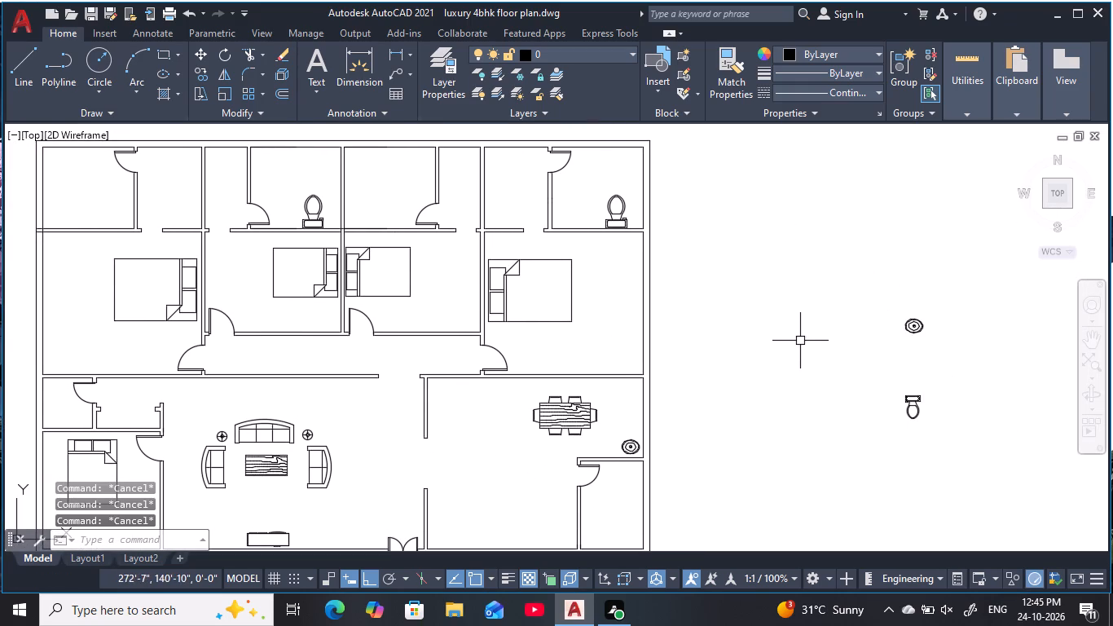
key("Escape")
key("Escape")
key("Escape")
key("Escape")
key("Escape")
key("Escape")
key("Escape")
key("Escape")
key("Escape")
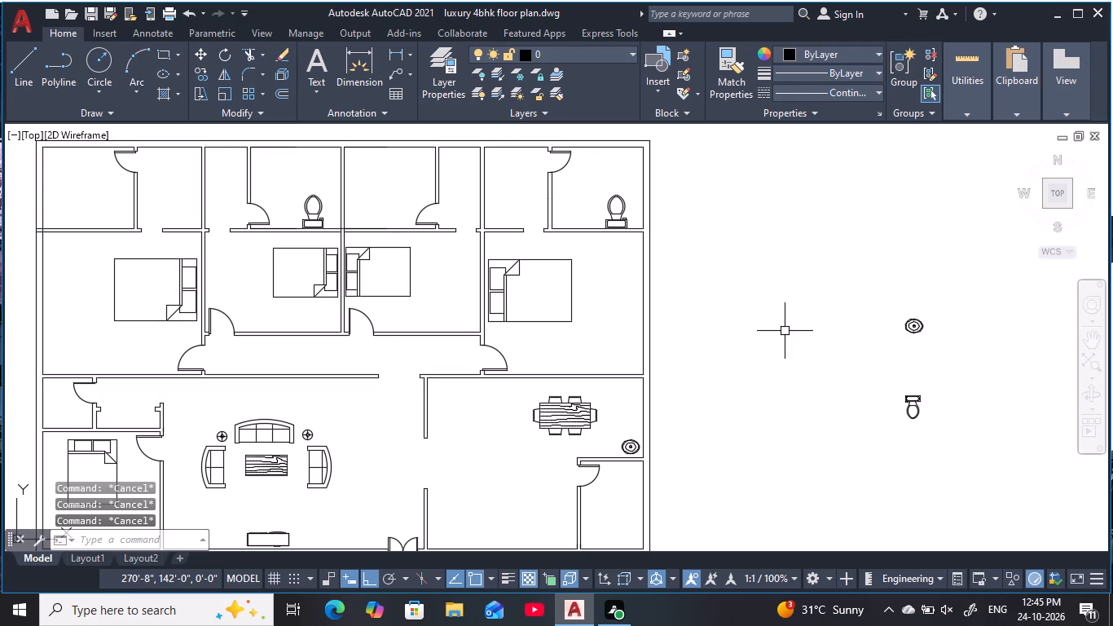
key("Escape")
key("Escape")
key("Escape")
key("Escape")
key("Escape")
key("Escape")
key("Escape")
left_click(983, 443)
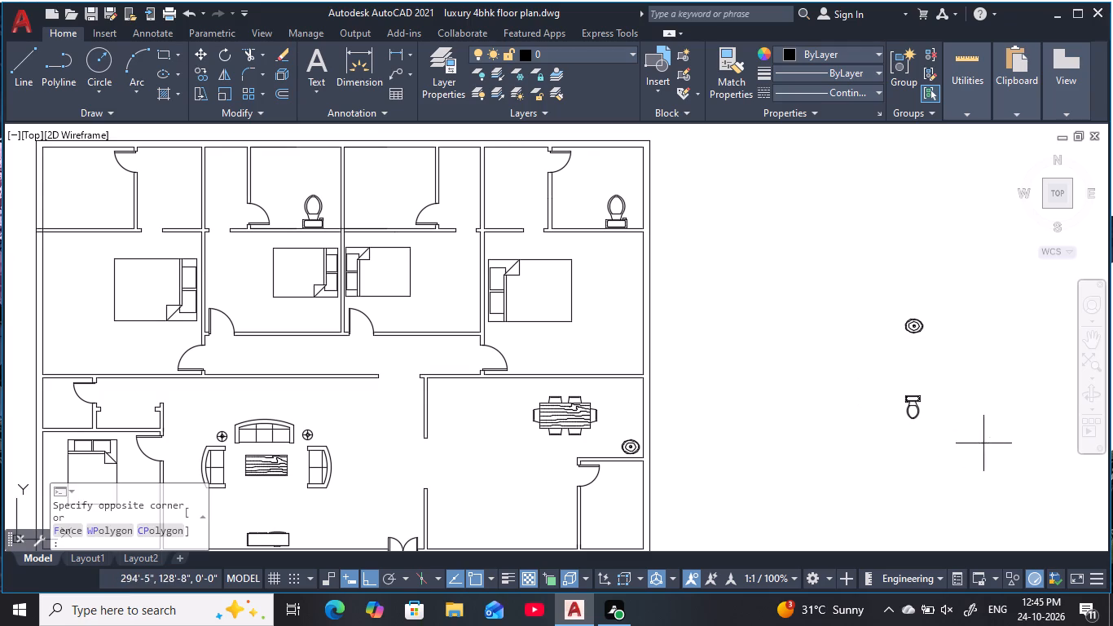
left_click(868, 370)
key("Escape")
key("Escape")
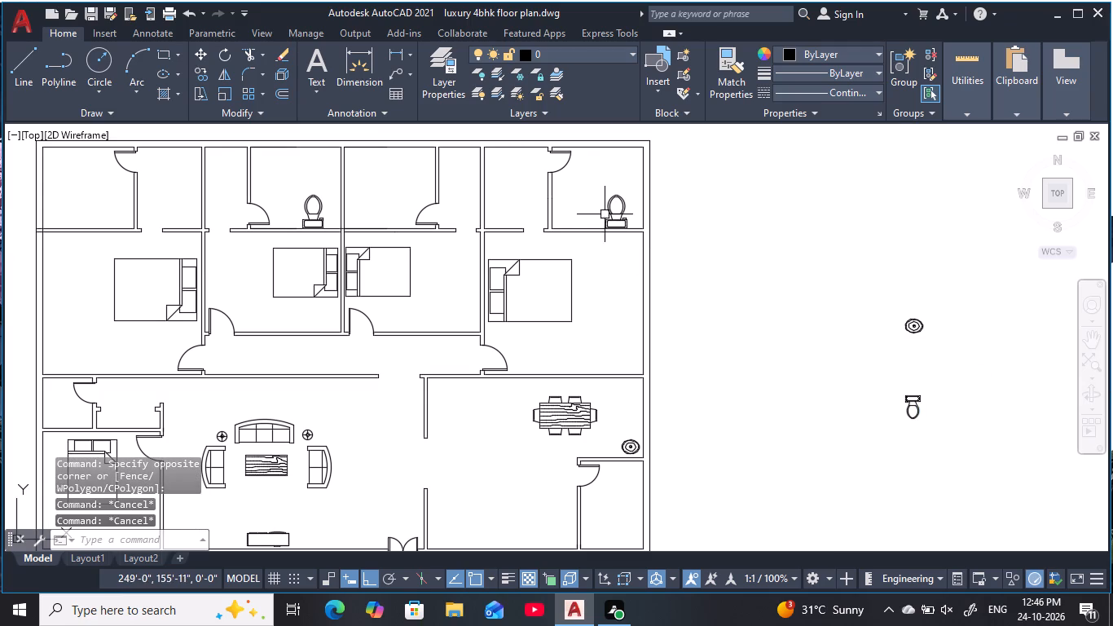
Copy the northeast bathroom's toilet due east to the empty space just outside the plan's east wall.
left_click(608, 215)
type("co")
key("space")
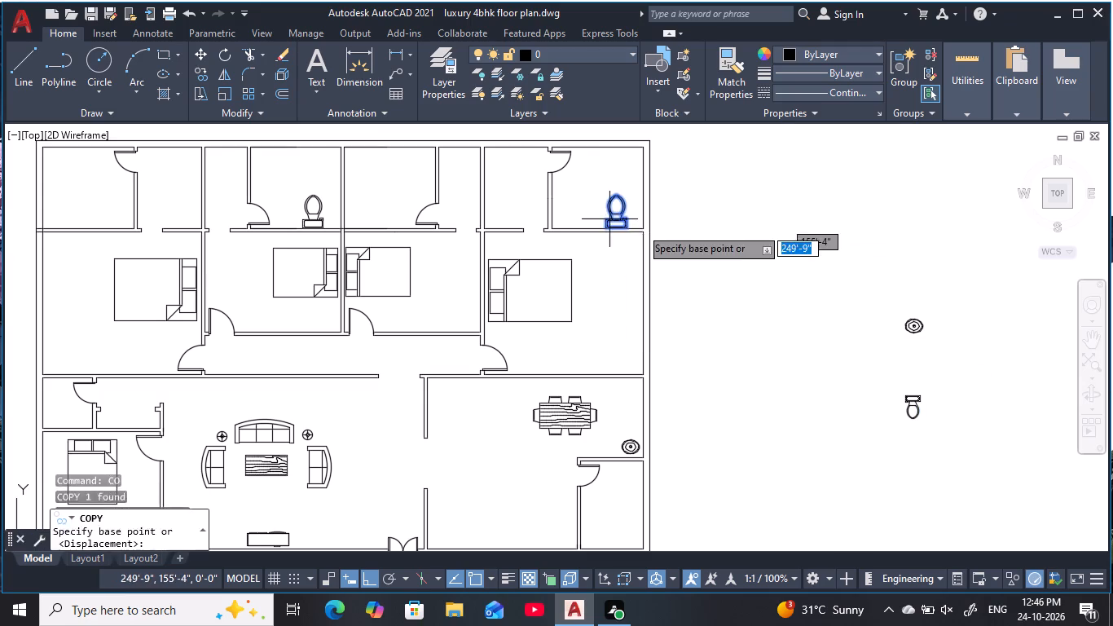
left_click(627, 225)
left_click(759, 245)
key("Escape")
key("Escape")
key("Escape")
left_click(801, 241)
key("Escape")
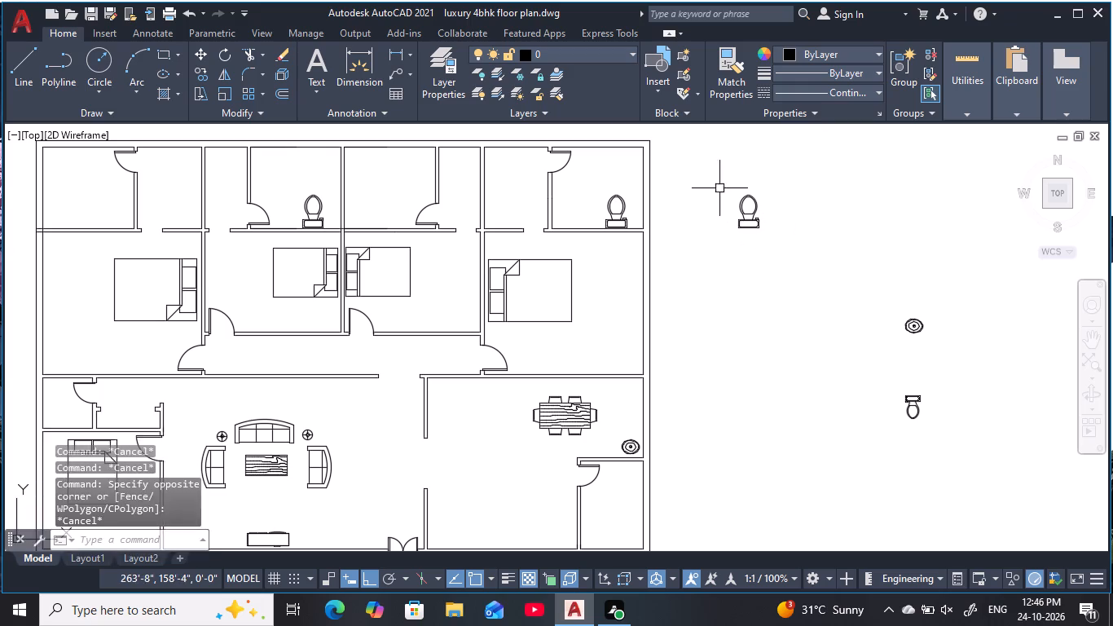
Rotate the toilet copy outside the east wall by 270° with Ortho on so its bowl faces east.
left_click(719, 188)
left_click(783, 252)
key("r")
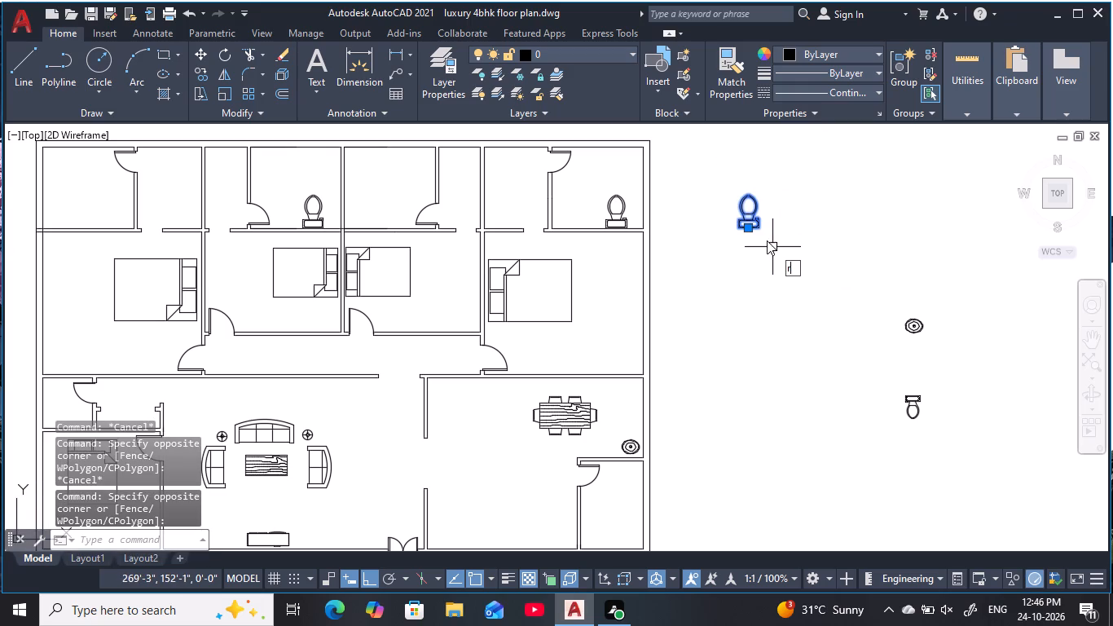
type("o")
key("space")
left_click(763, 235)
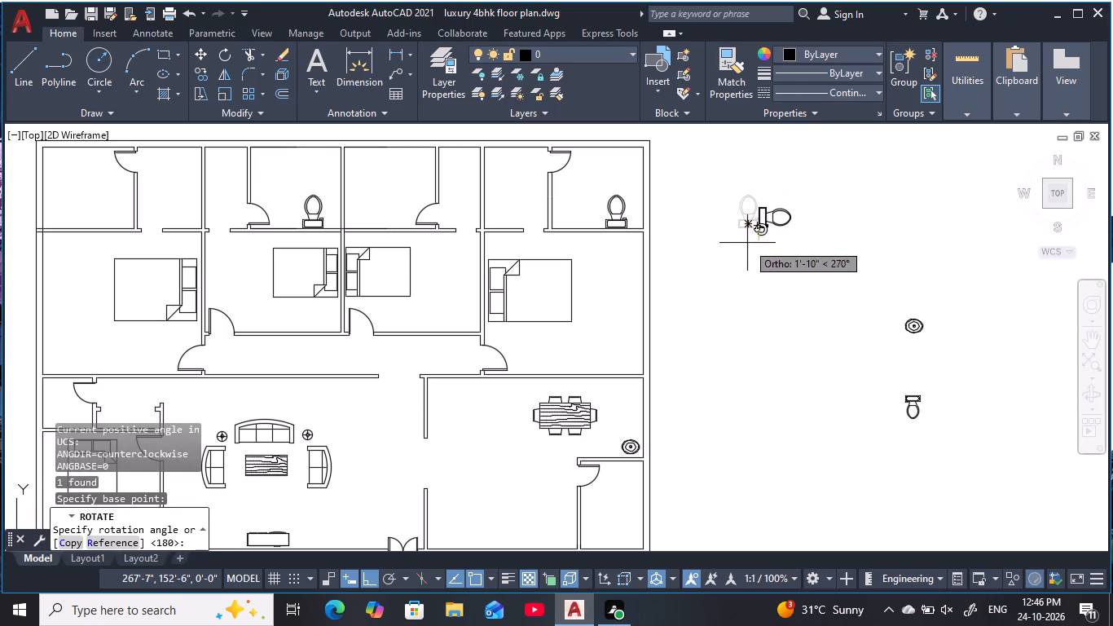
left_click(747, 243)
key("Escape")
key("Escape")
Copy the east-facing toilet by its tank's back edge, Ortho off, to the west wall of the eastern middle north bathroom.
left_click(820, 254)
left_click(741, 205)
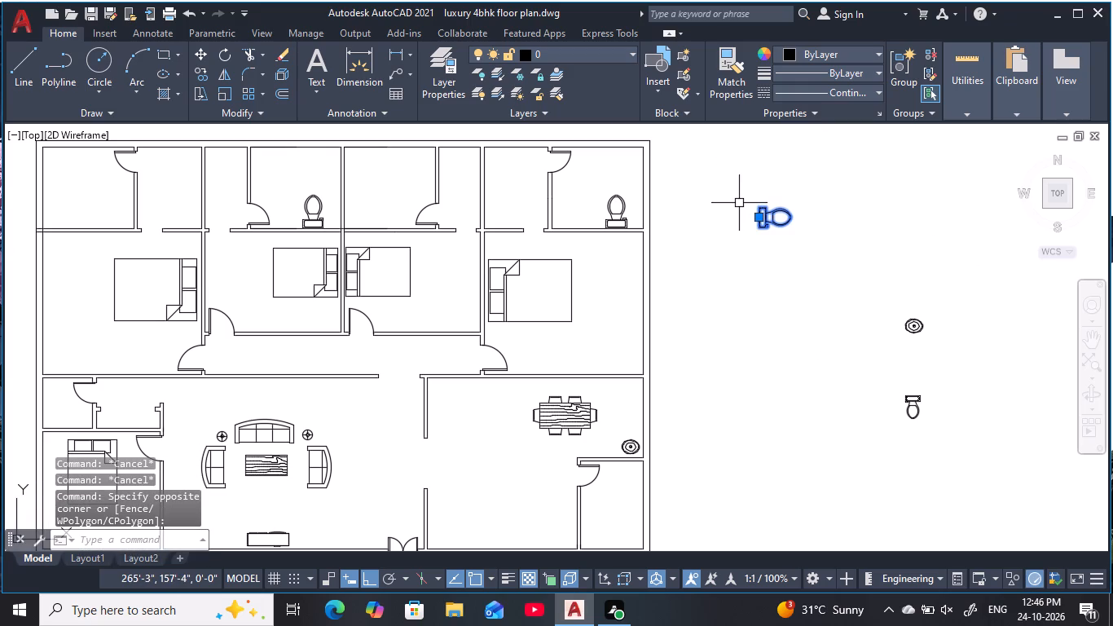
type("co")
key("space")
scroll(781, 230, "up", 2)
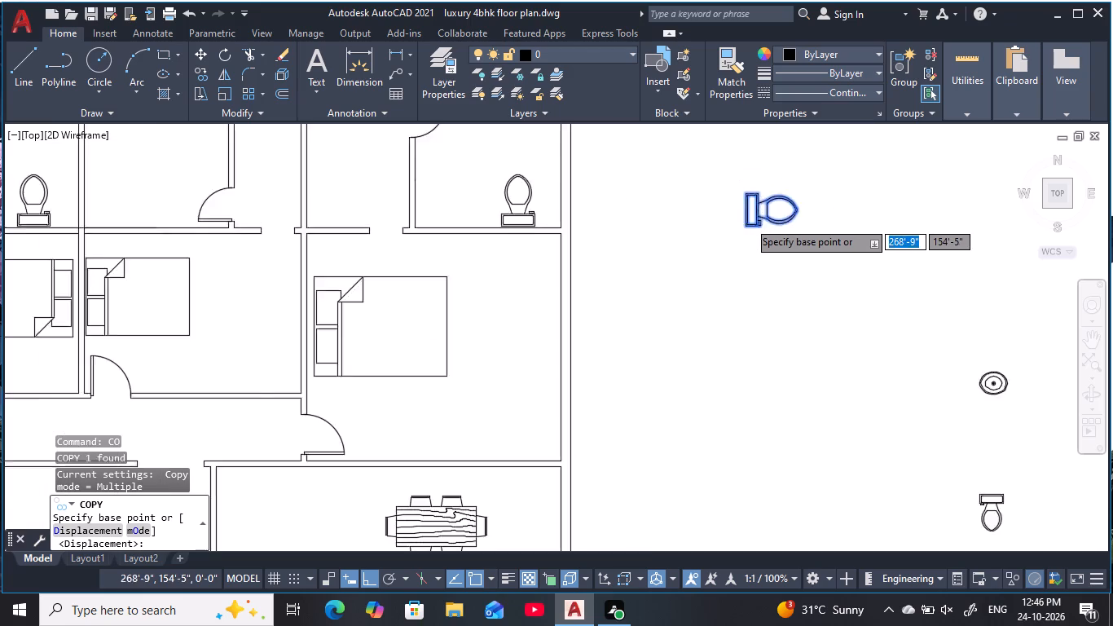
scroll(748, 221, "up", 1)
left_click(749, 196)
middle_click_drag(602, 204, 609, 214)
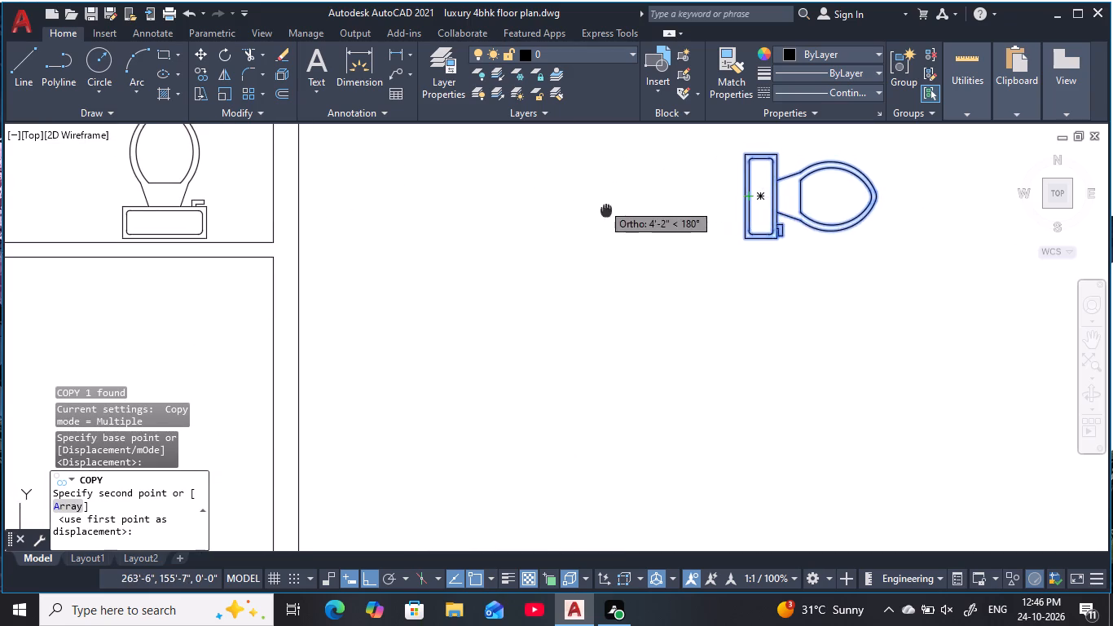
middle_click_drag(609, 214, 864, 323)
scroll(581, 239, "down", 2)
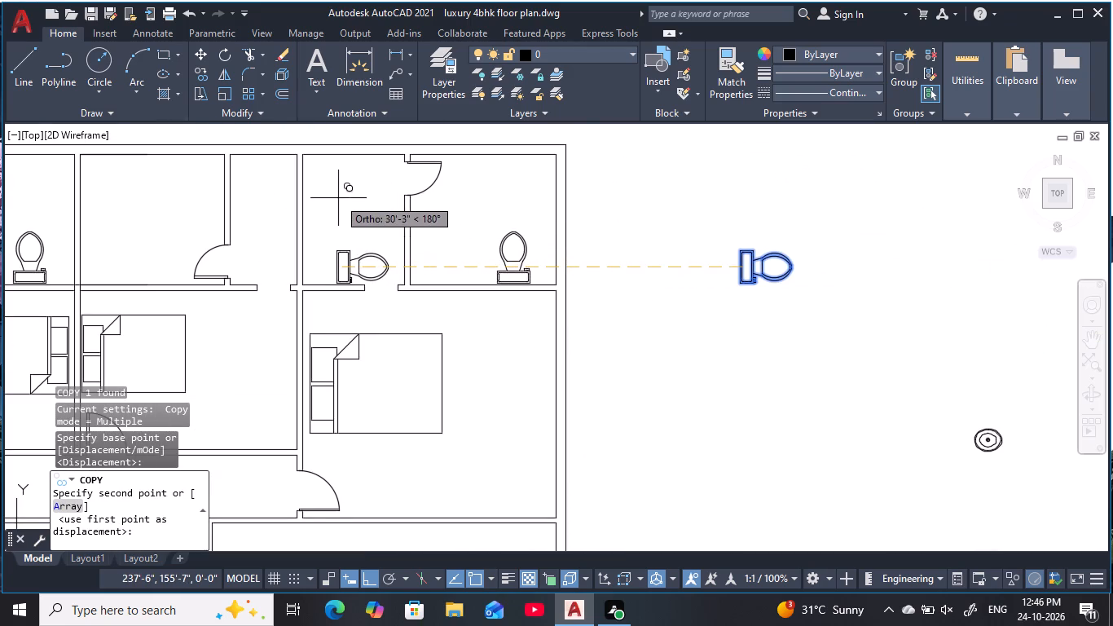
key("F8")
middle_click_drag(300, 202, 544, 235)
scroll(387, 229, "up", 2)
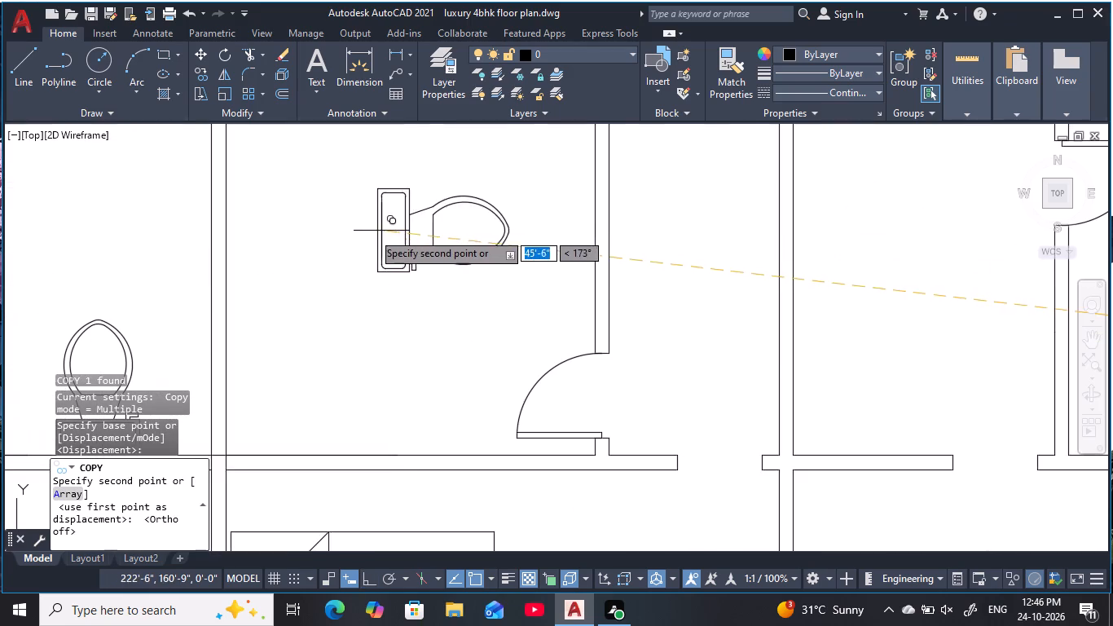
scroll(346, 229, "down", 1)
middle_click_drag(350, 231, 451, 239)
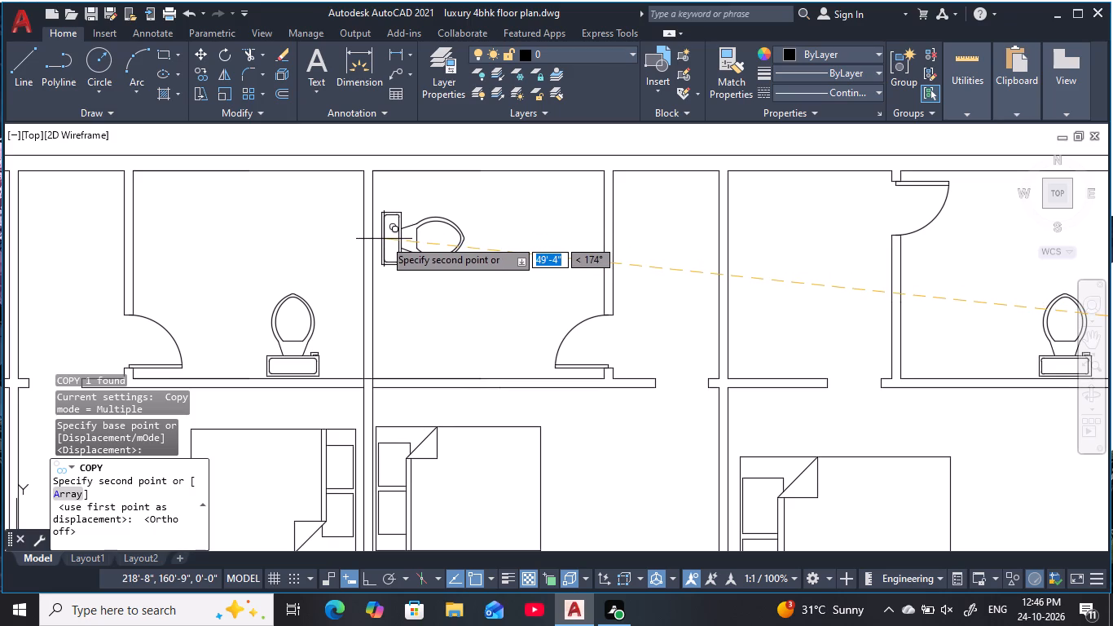
left_click(383, 241)
Place another copy of the east-facing toilet near the west wall of the northwest bathroom.
middle_click_drag(431, 248, 737, 223)
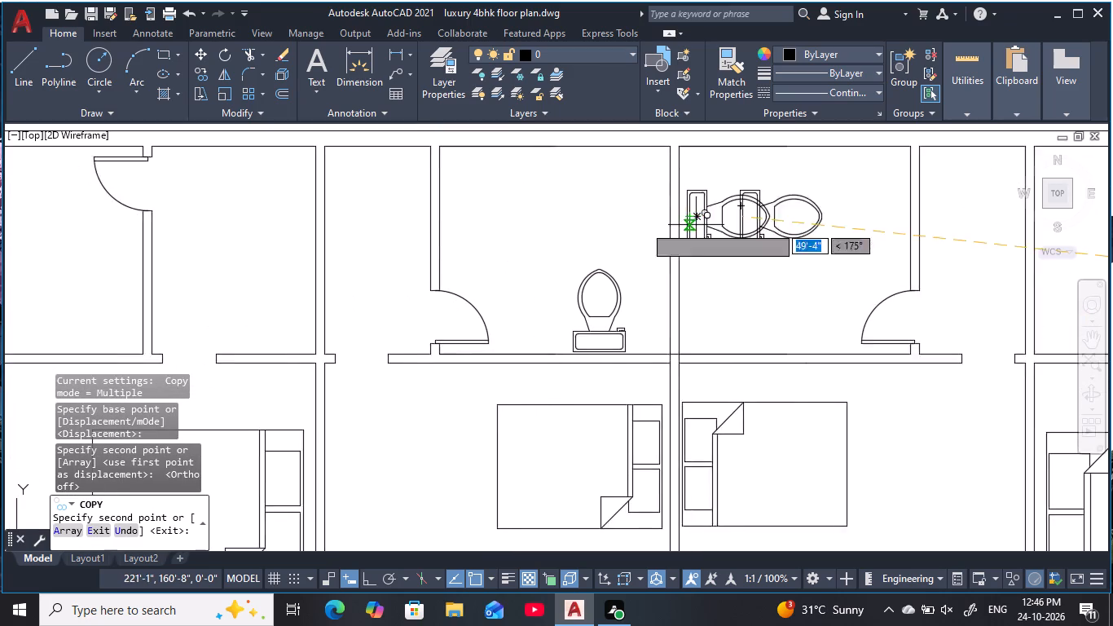
scroll(375, 223, "down", 1)
middle_click_drag(383, 225, 666, 229)
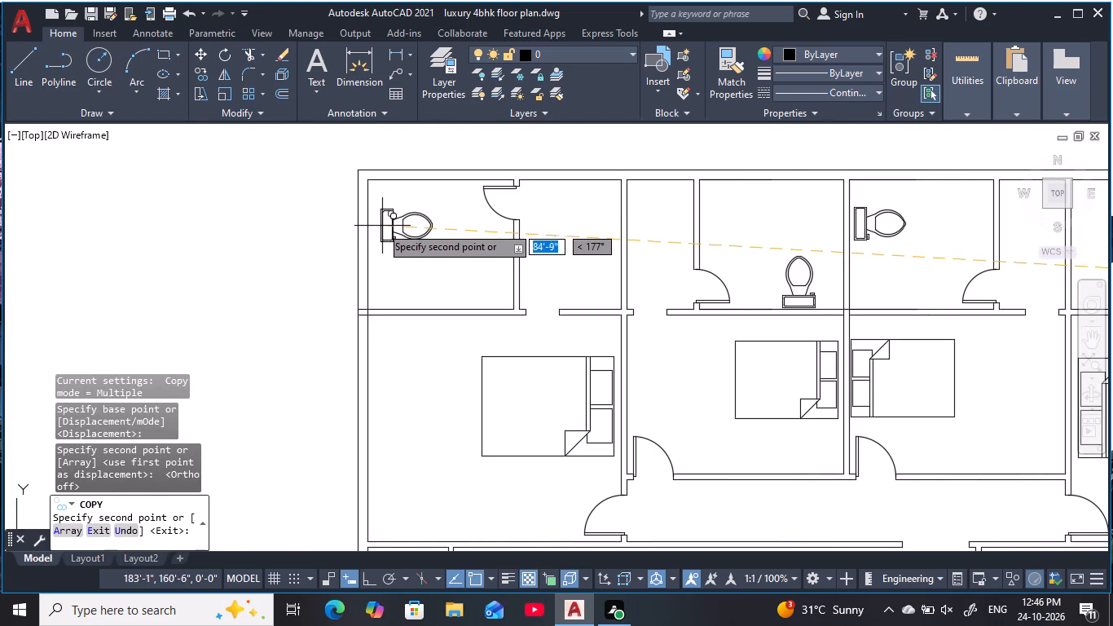
left_click(378, 228)
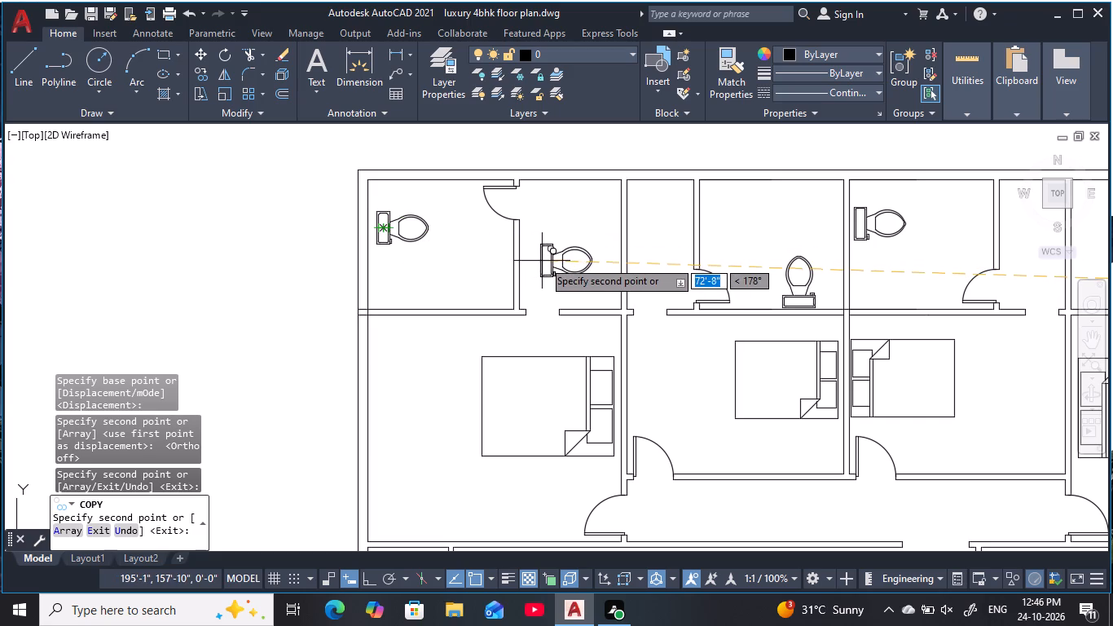
Rotate the northwest bathroom's toilet by 90° about its tank with Ortho on so its bowl faces north.
scroll(556, 261, "down", 1)
middle_click_drag(559, 262, 514, 275)
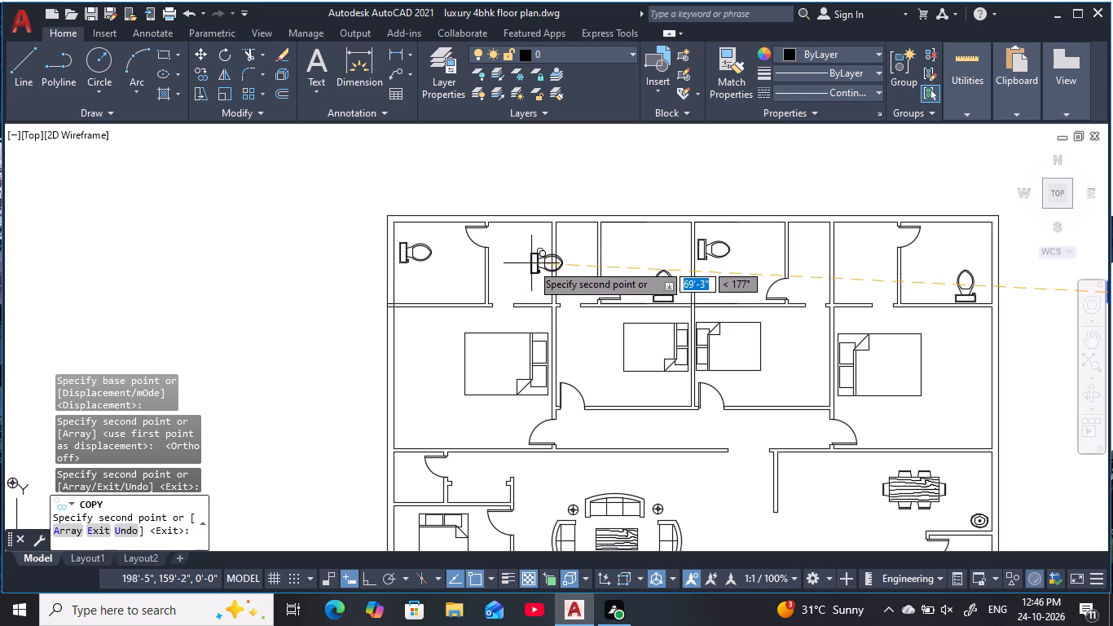
key("Escape")
key("Escape")
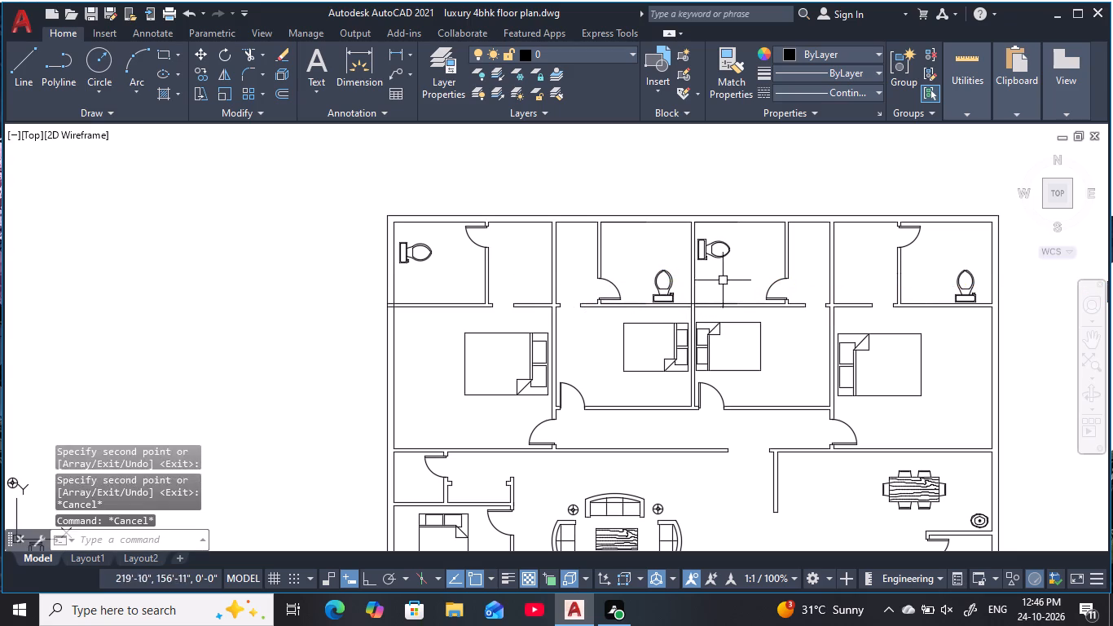
key("Escape")
key("Escape")
key("Escape")
scroll(414, 264, "up", 2)
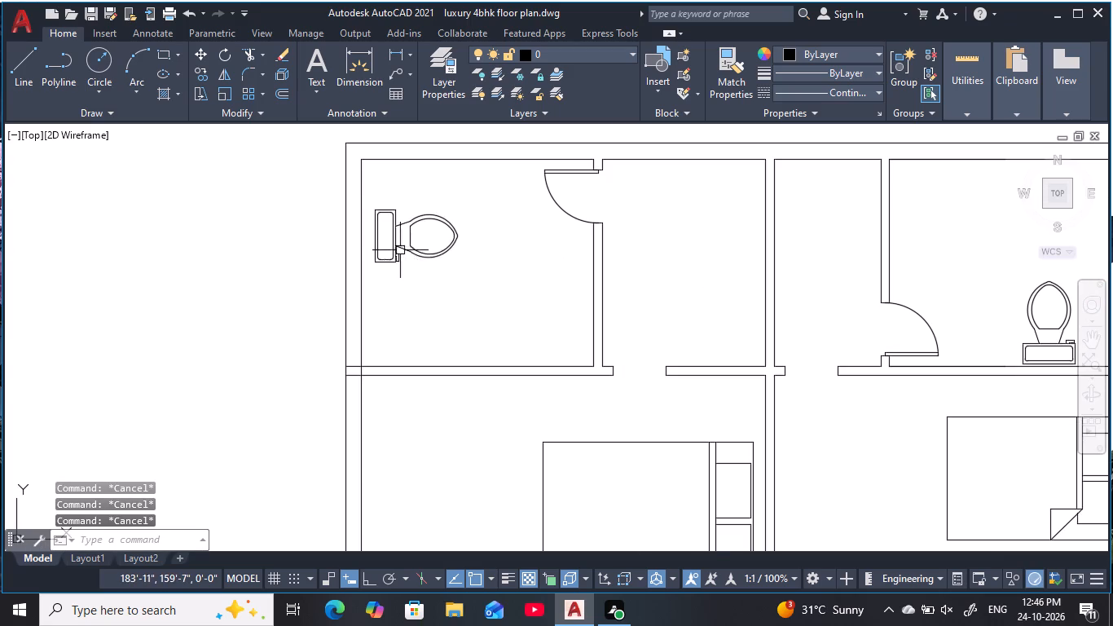
left_click(398, 248)
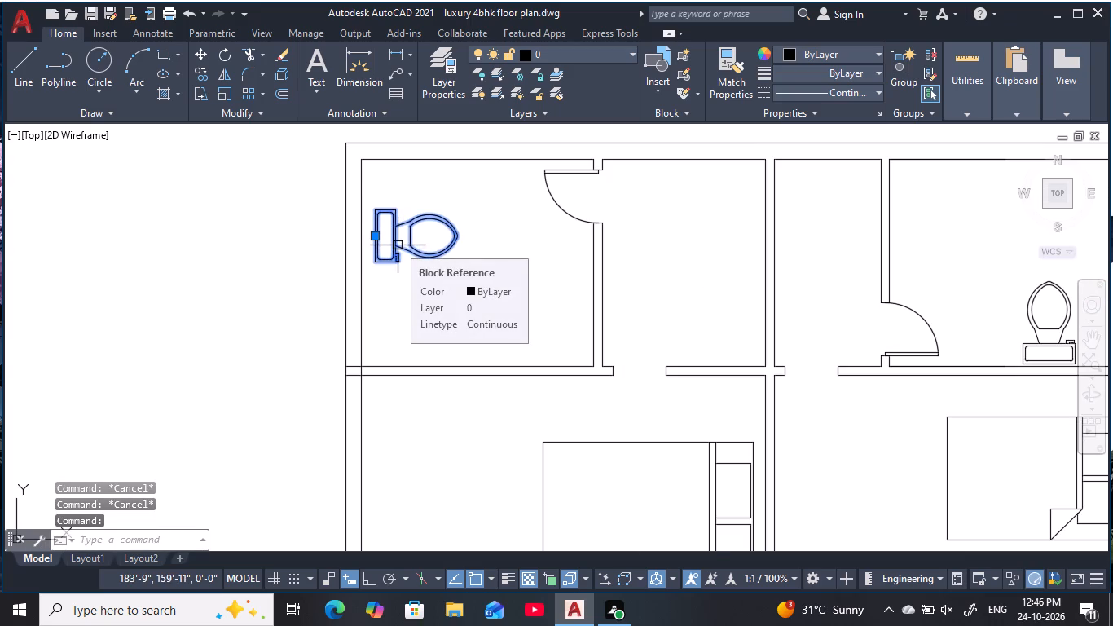
key("m")
key("BackSpace")
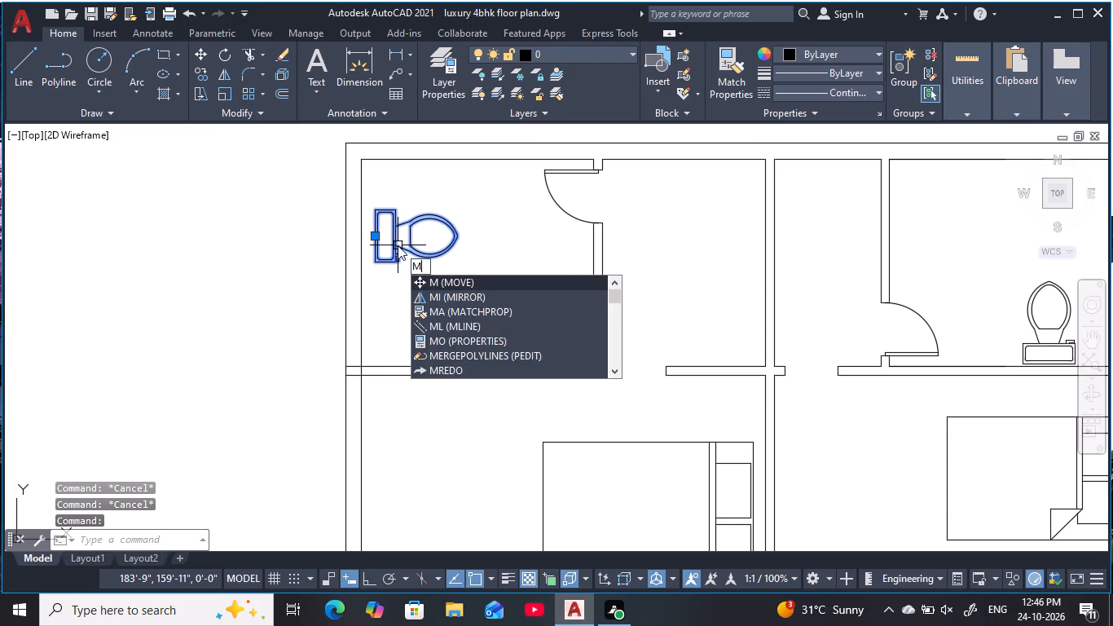
key("r")
type("o")
key("space")
left_click(394, 240)
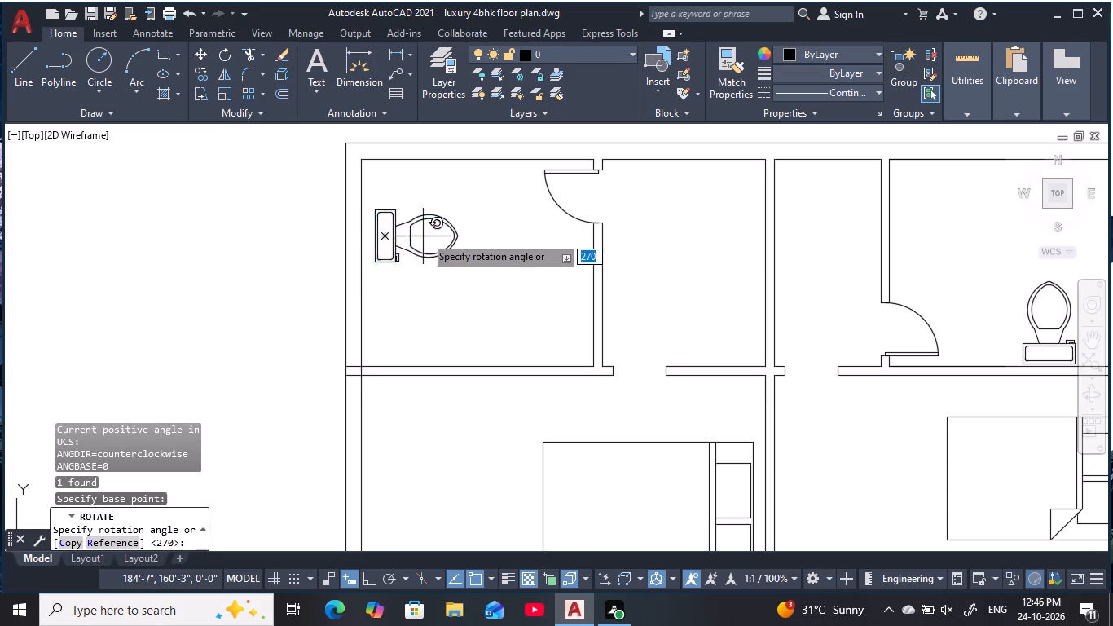
key("F8")
left_click(394, 186)
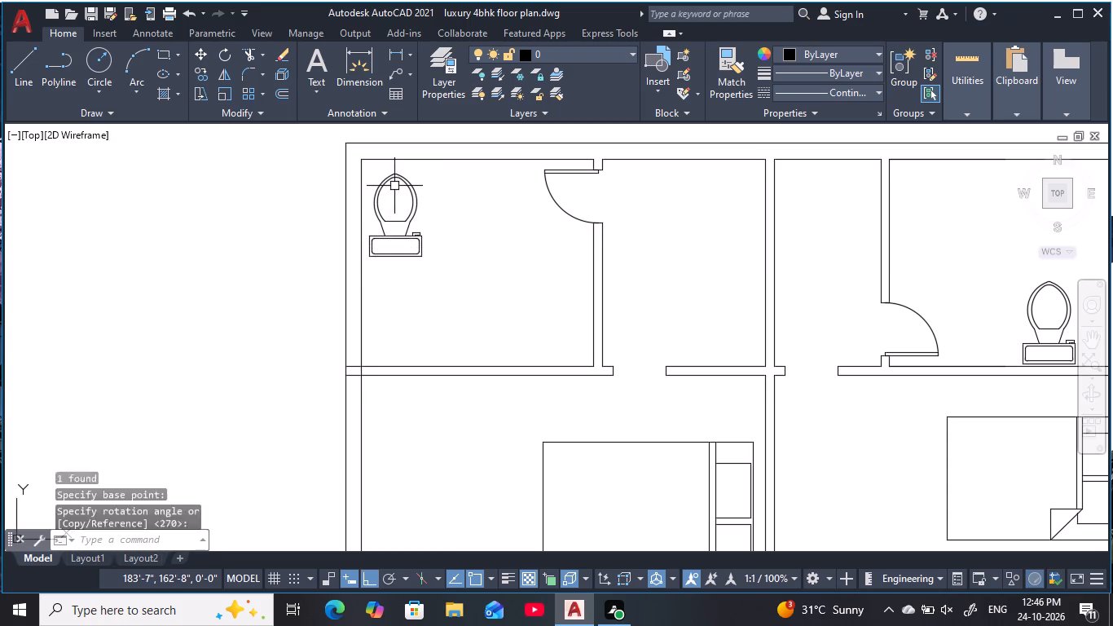
key("Escape")
key("Escape")
key("Escape")
Move the northwest bathroom's toilet by its tank's back edge, Ortho off, to just inside the bathroom's south wall.
left_click(407, 231)
key("m")
key("space")
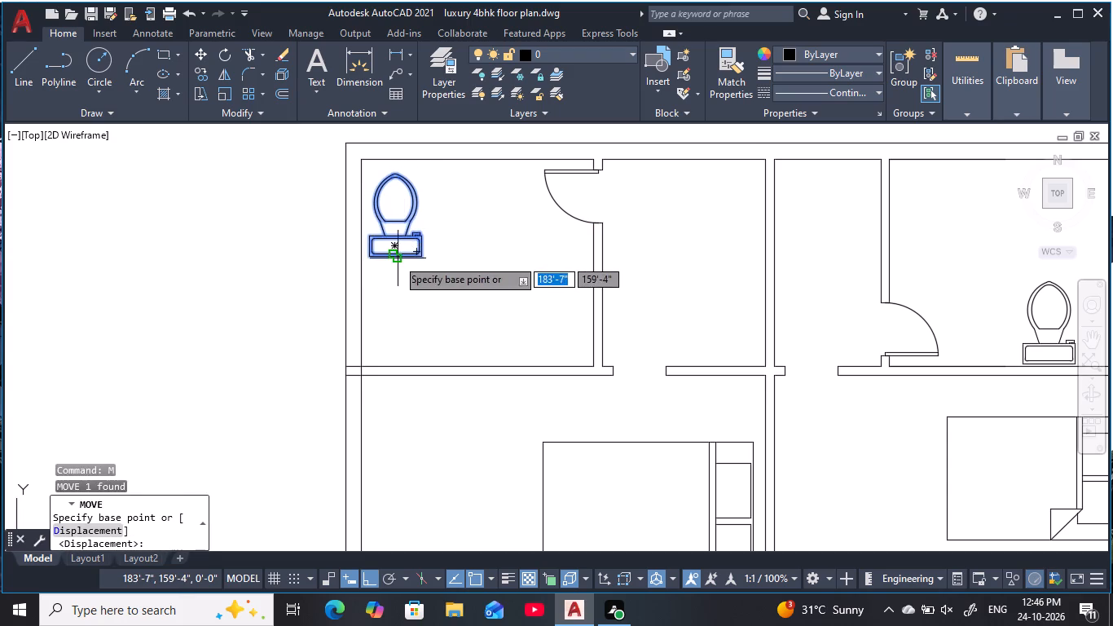
left_click(394, 258)
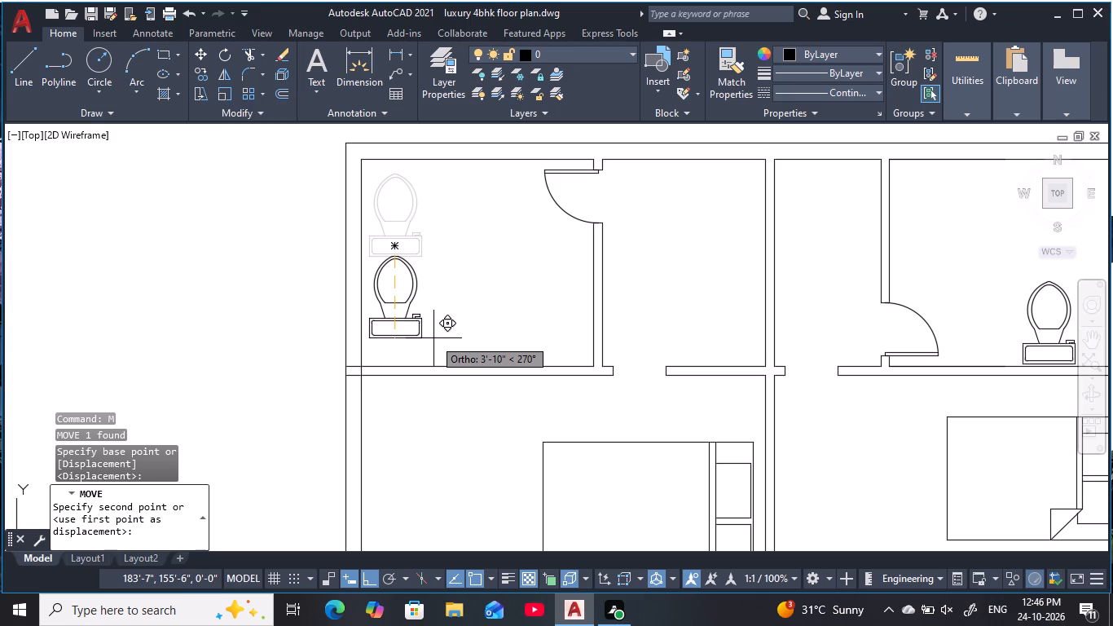
key("F8")
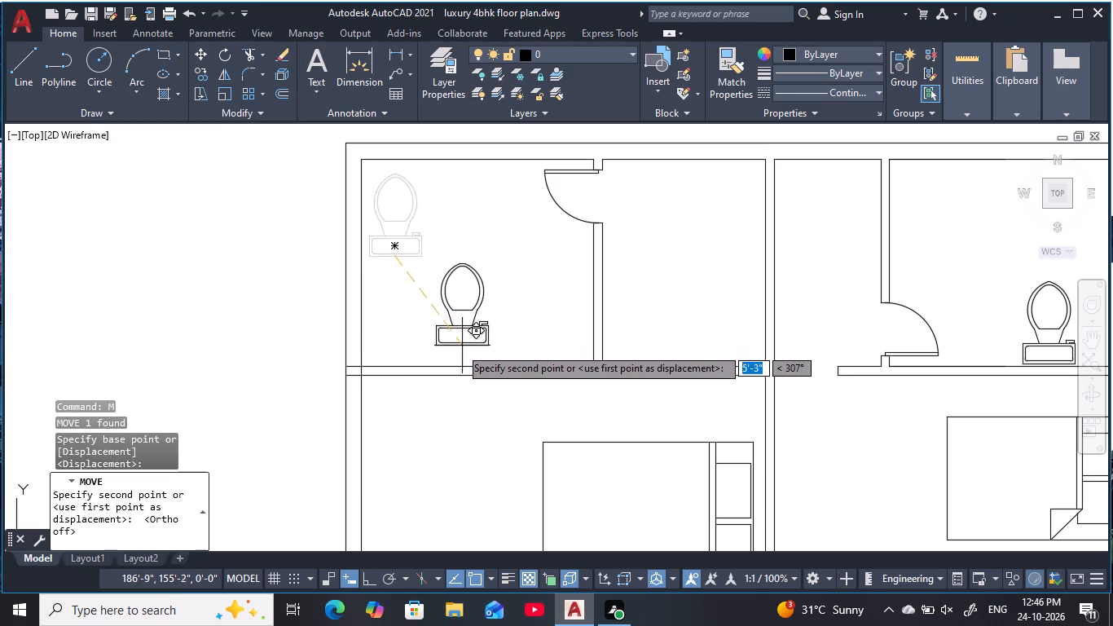
left_click(433, 359)
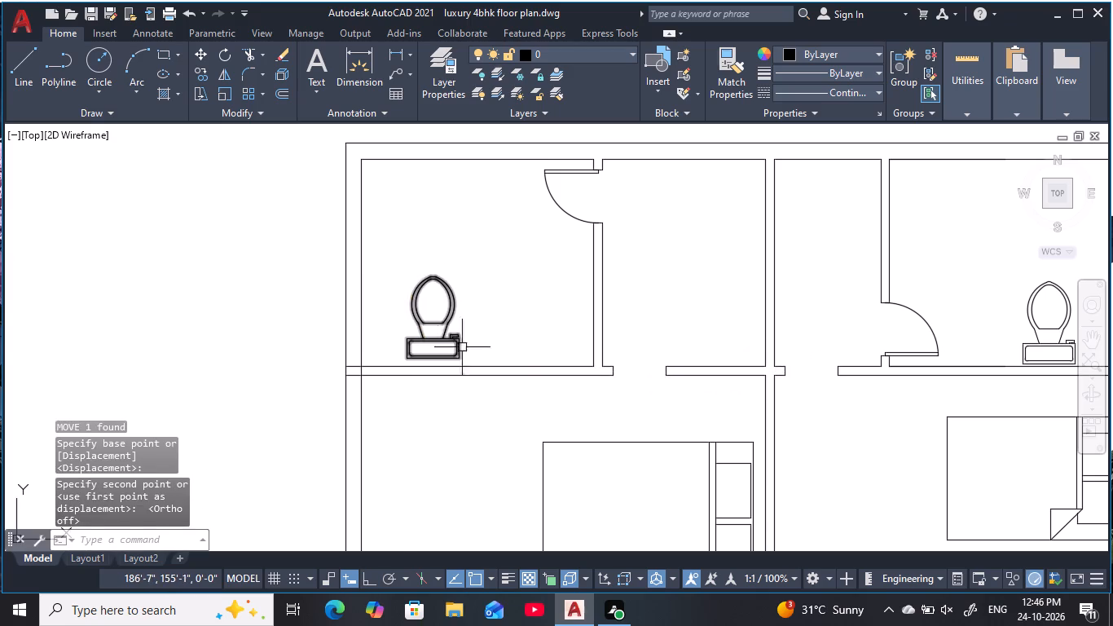
key("Escape")
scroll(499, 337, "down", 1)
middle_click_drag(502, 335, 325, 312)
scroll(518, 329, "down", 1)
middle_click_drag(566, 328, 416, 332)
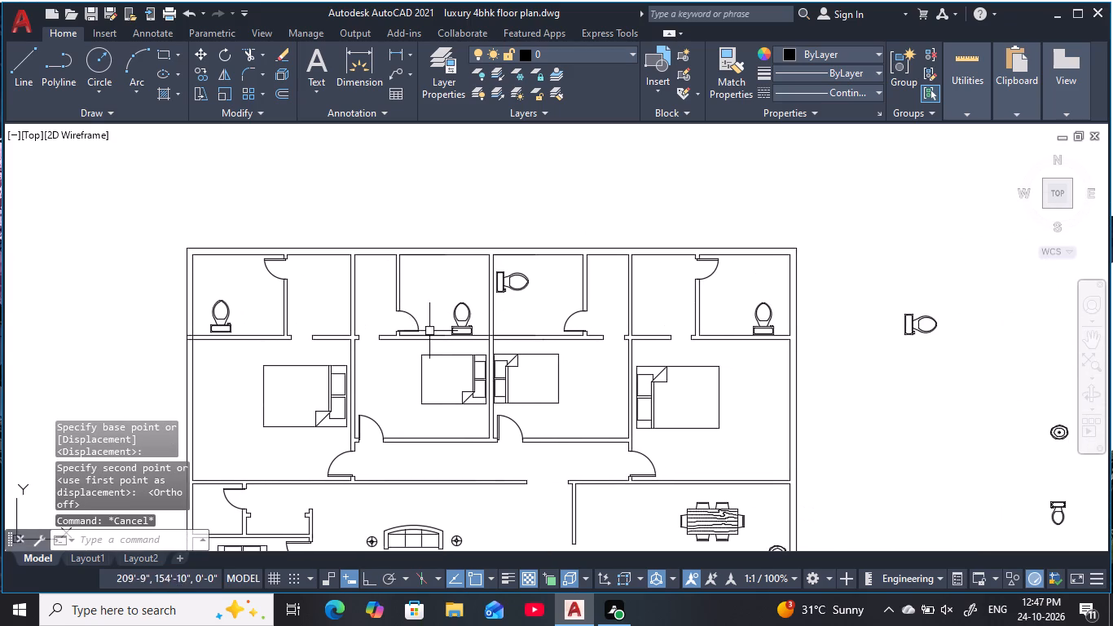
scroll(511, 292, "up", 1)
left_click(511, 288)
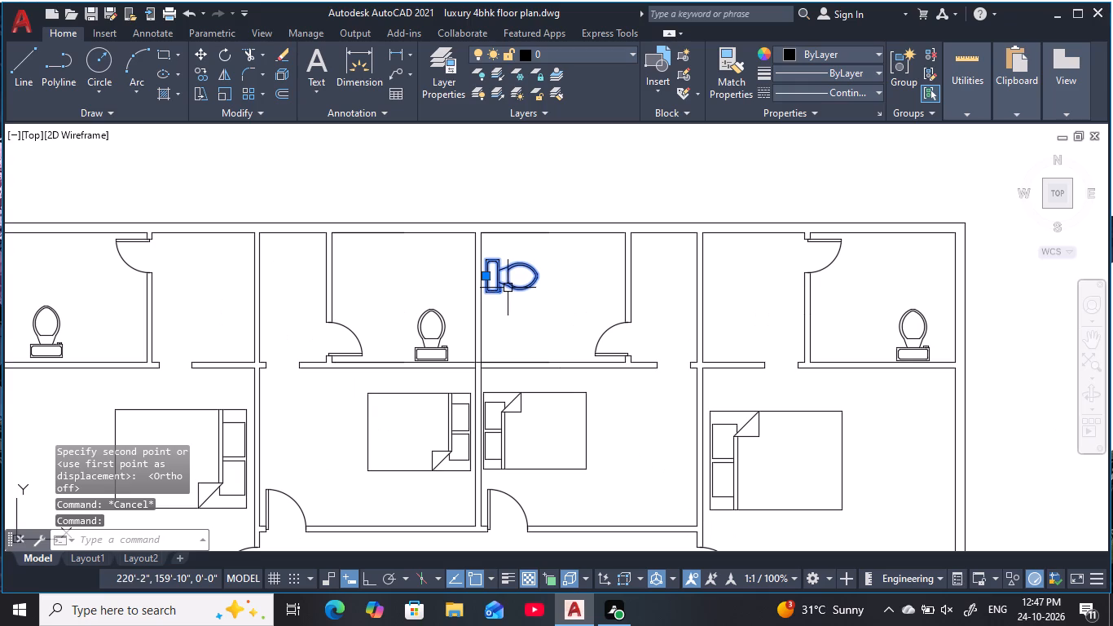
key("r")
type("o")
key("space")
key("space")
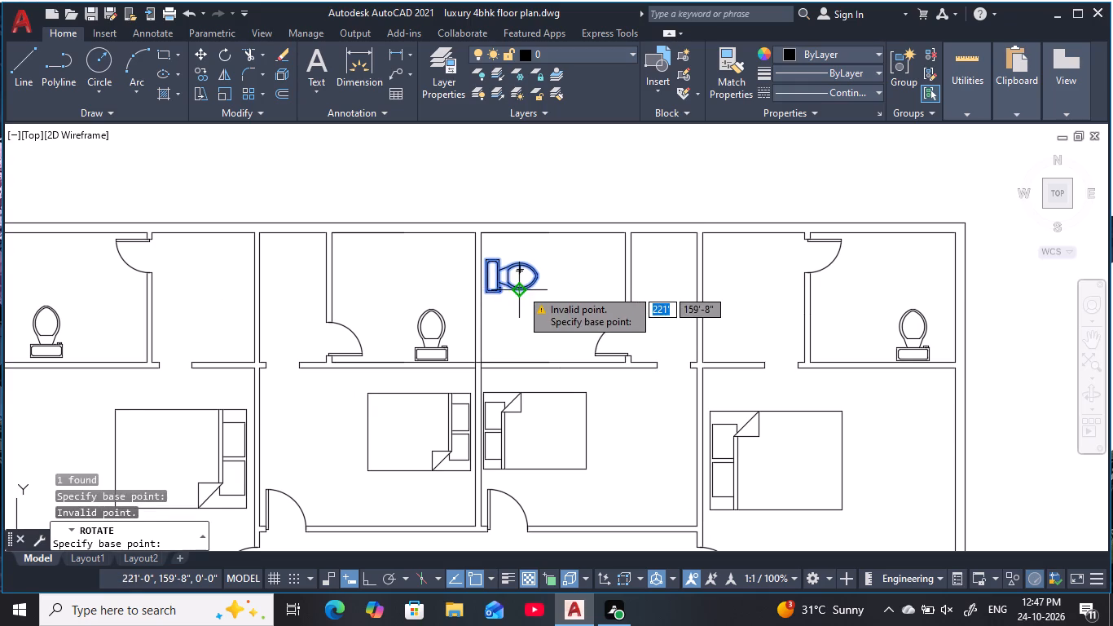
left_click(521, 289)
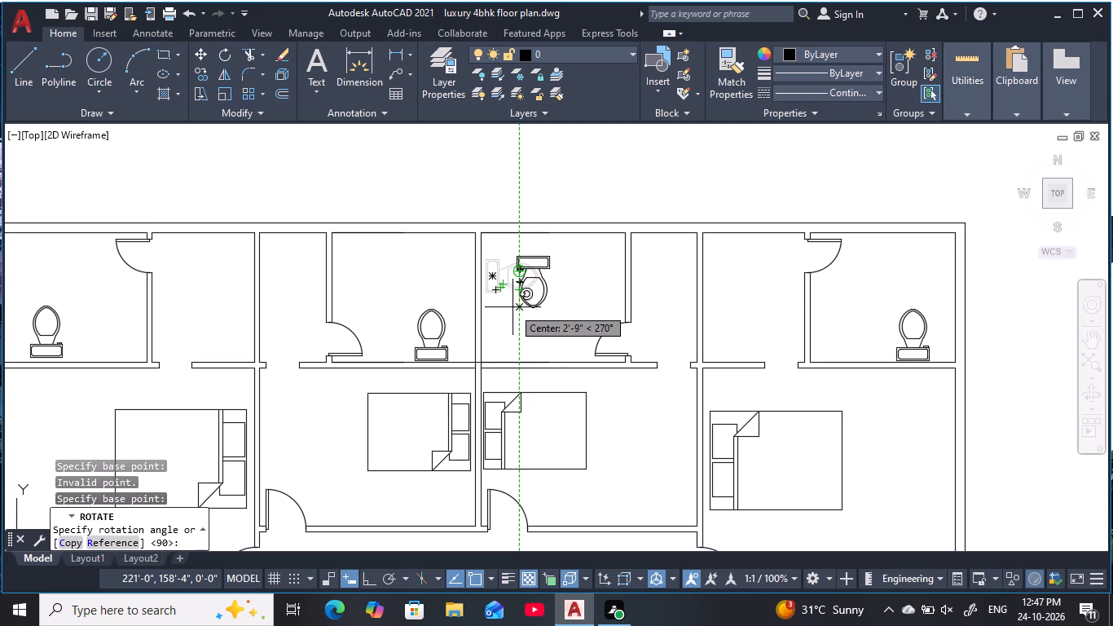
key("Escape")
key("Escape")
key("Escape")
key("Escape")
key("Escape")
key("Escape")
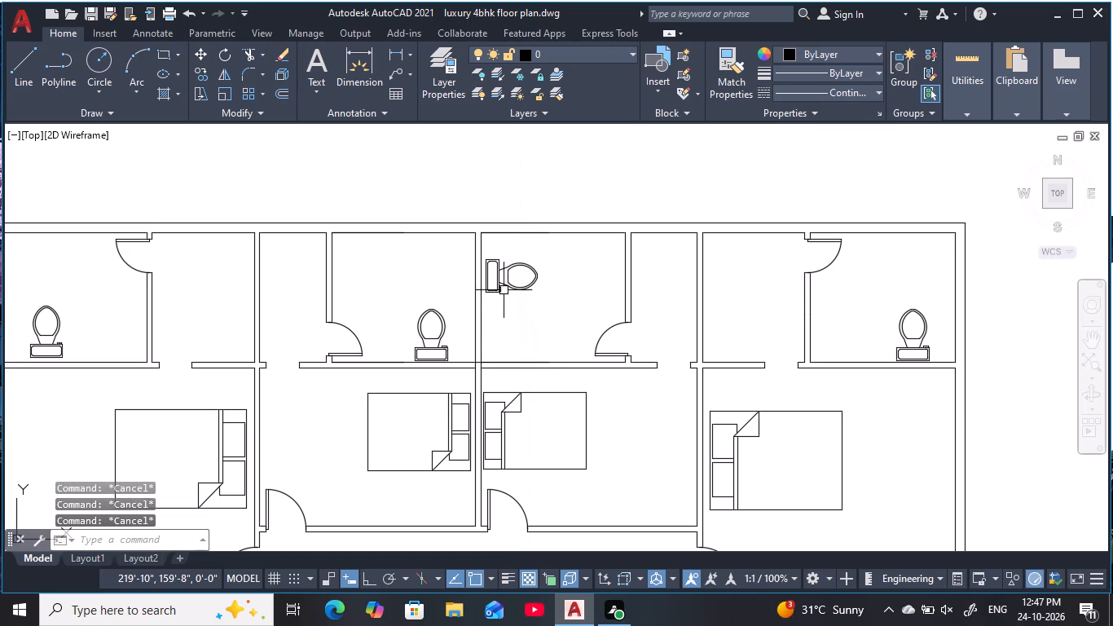
Rotate the northwest bathroom's toilet by 180° about its tank with Ortho on so its bowl faces south.
middle_click_drag(372, 315, 644, 313)
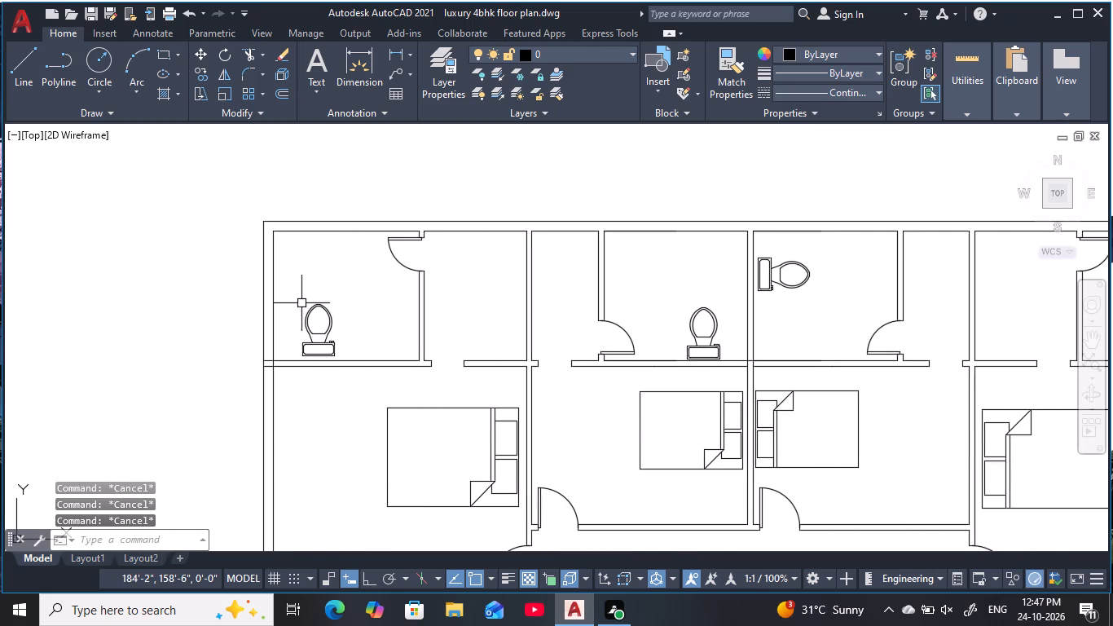
scroll(301, 303, "up", 1)
left_click(333, 350)
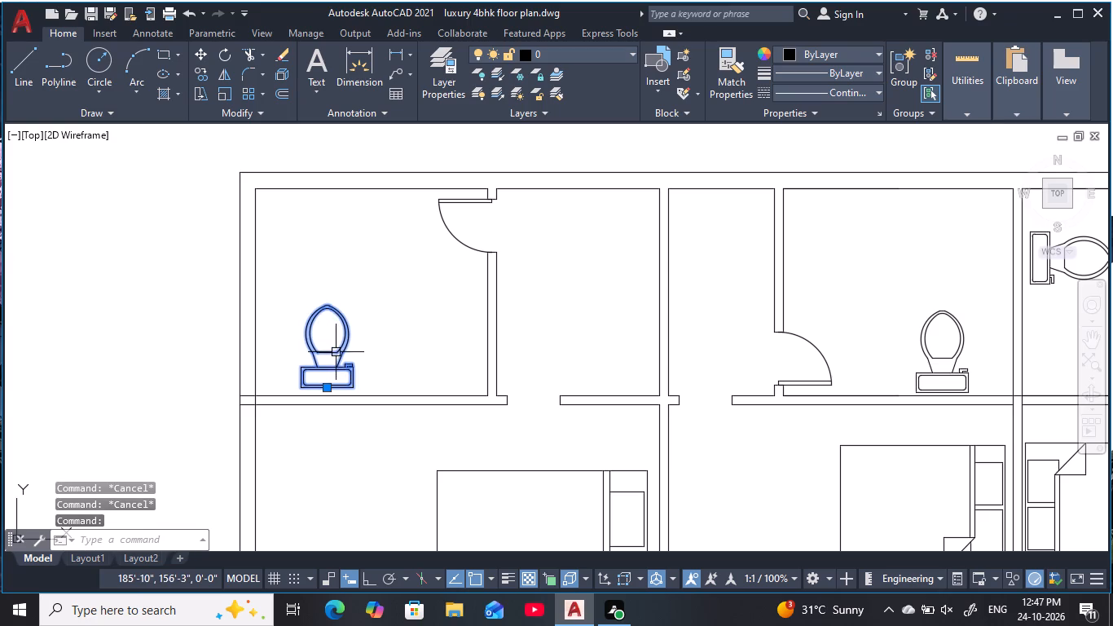
key("r")
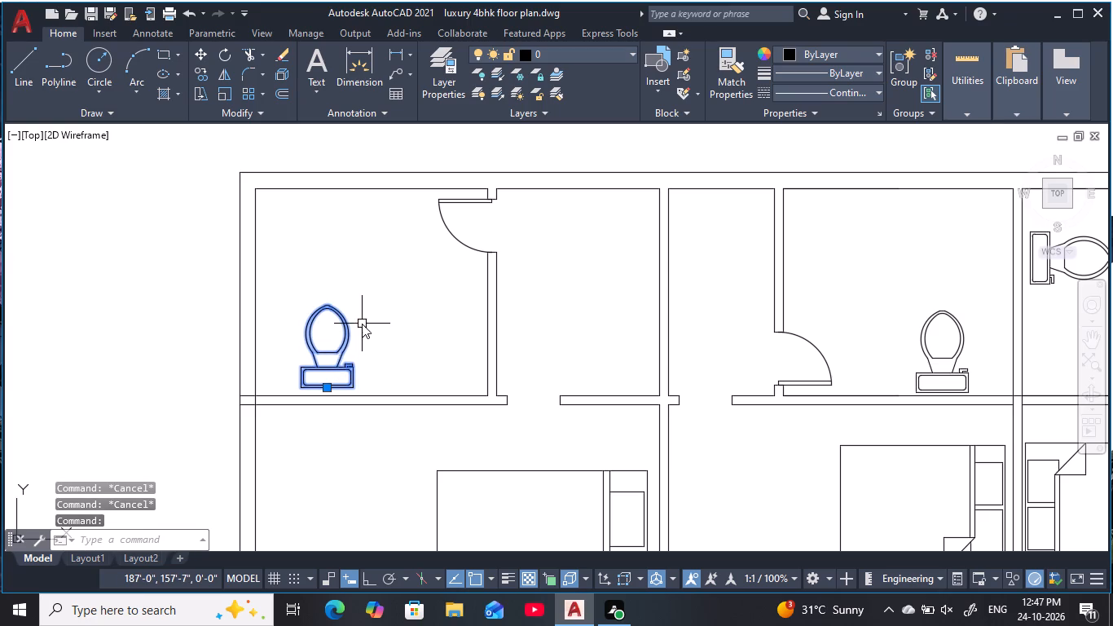
type("o")
key("space")
left_click(346, 372)
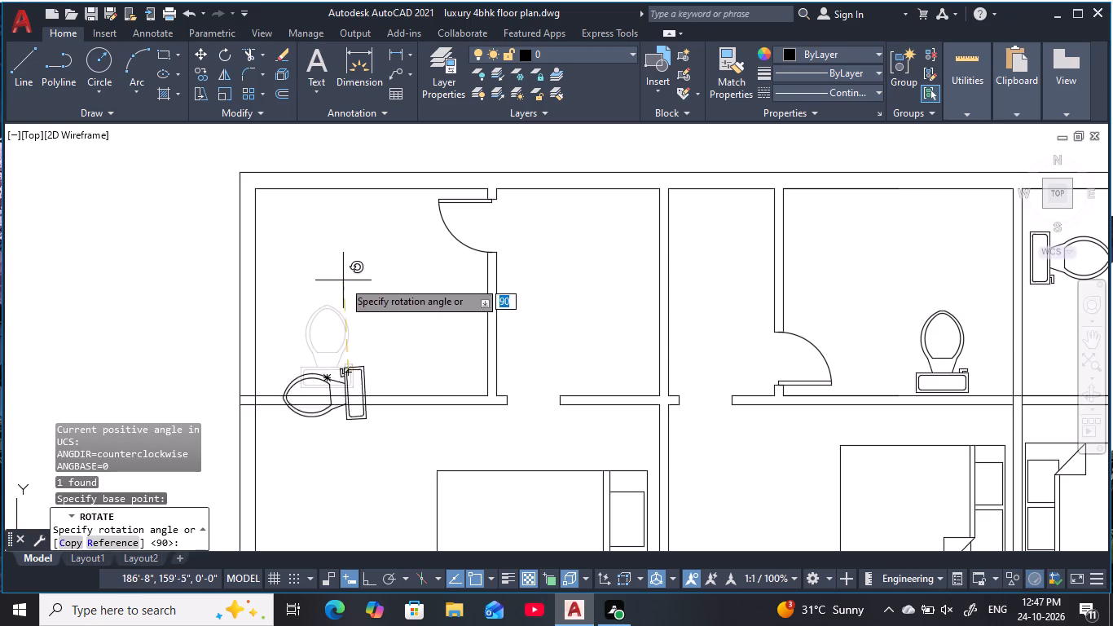
key("F8")
left_click(278, 354)
key("Escape")
key("Escape")
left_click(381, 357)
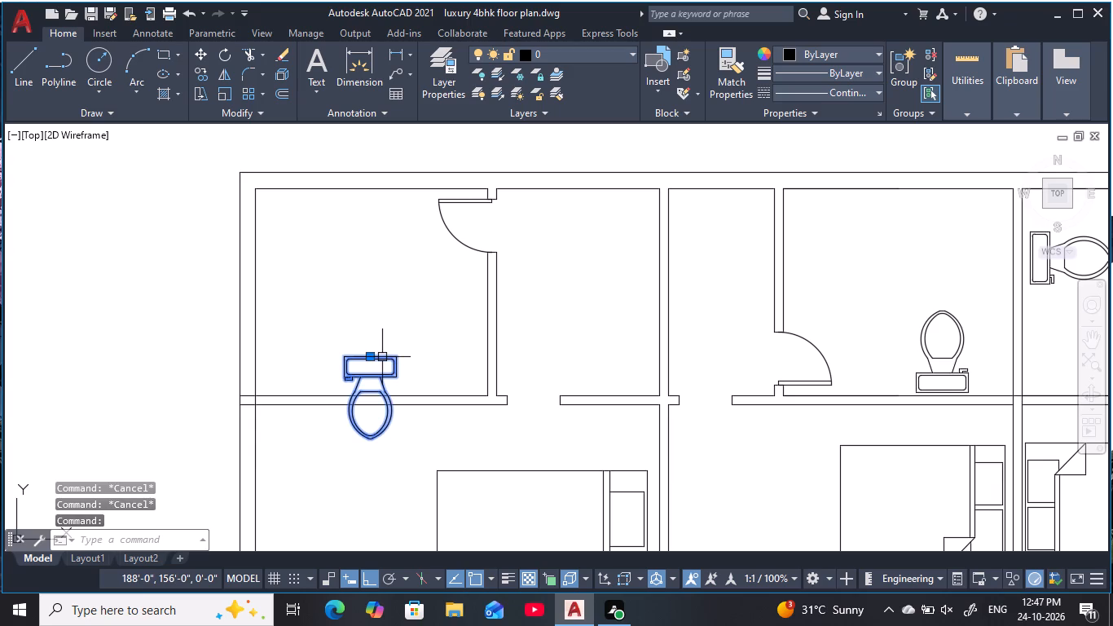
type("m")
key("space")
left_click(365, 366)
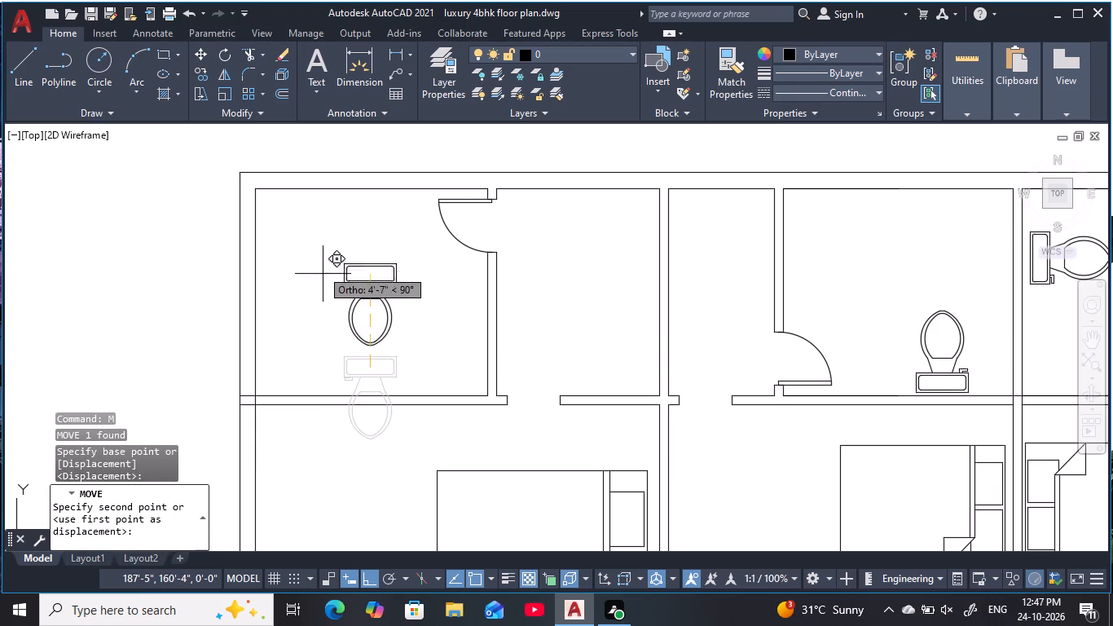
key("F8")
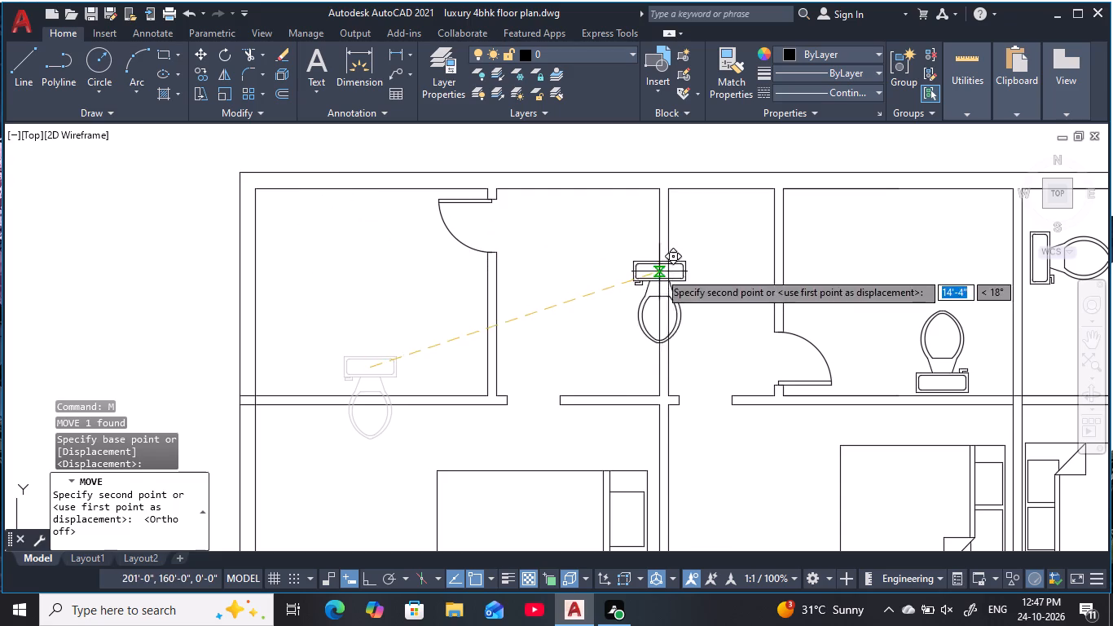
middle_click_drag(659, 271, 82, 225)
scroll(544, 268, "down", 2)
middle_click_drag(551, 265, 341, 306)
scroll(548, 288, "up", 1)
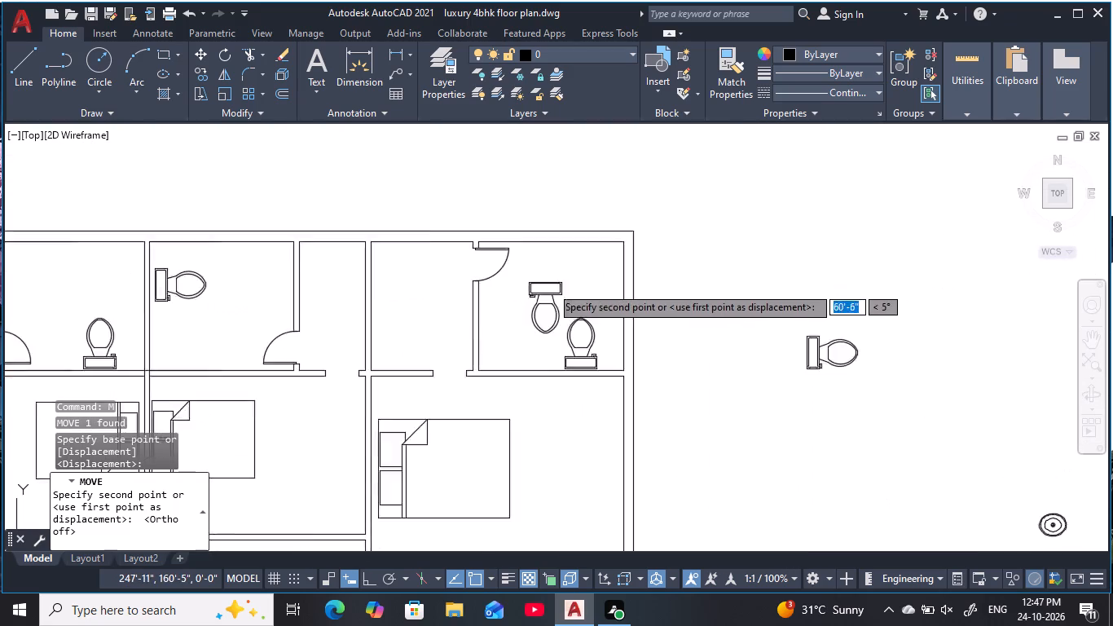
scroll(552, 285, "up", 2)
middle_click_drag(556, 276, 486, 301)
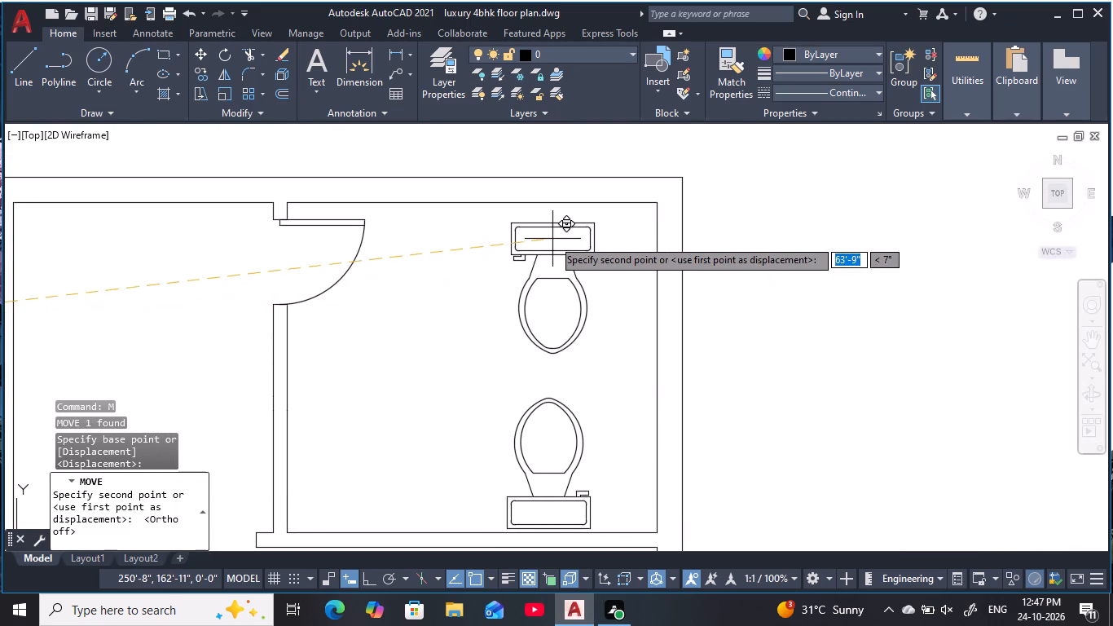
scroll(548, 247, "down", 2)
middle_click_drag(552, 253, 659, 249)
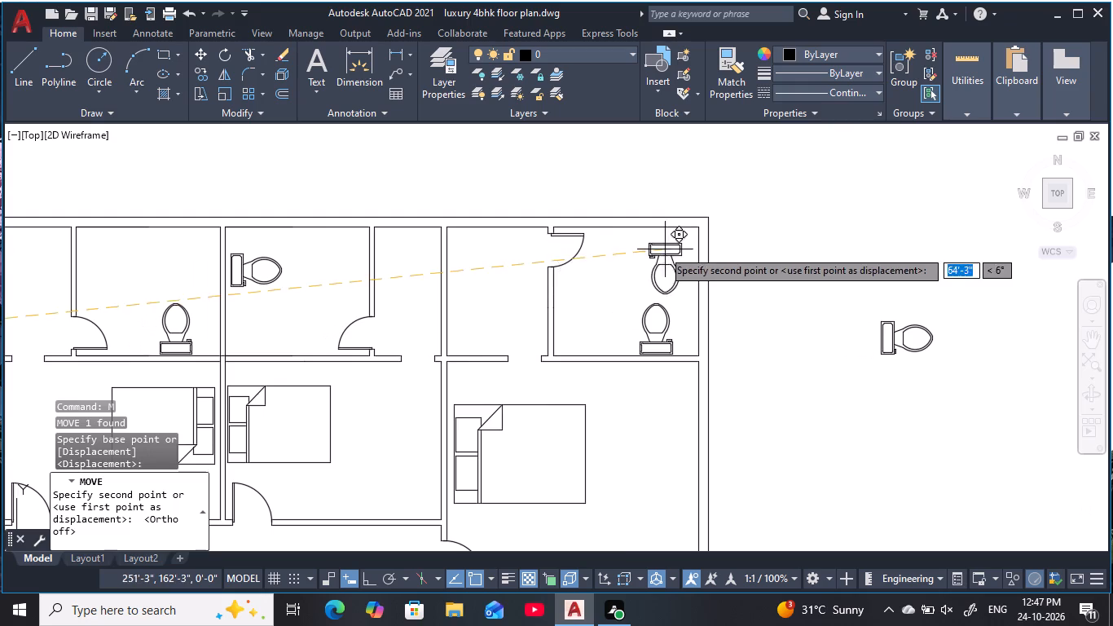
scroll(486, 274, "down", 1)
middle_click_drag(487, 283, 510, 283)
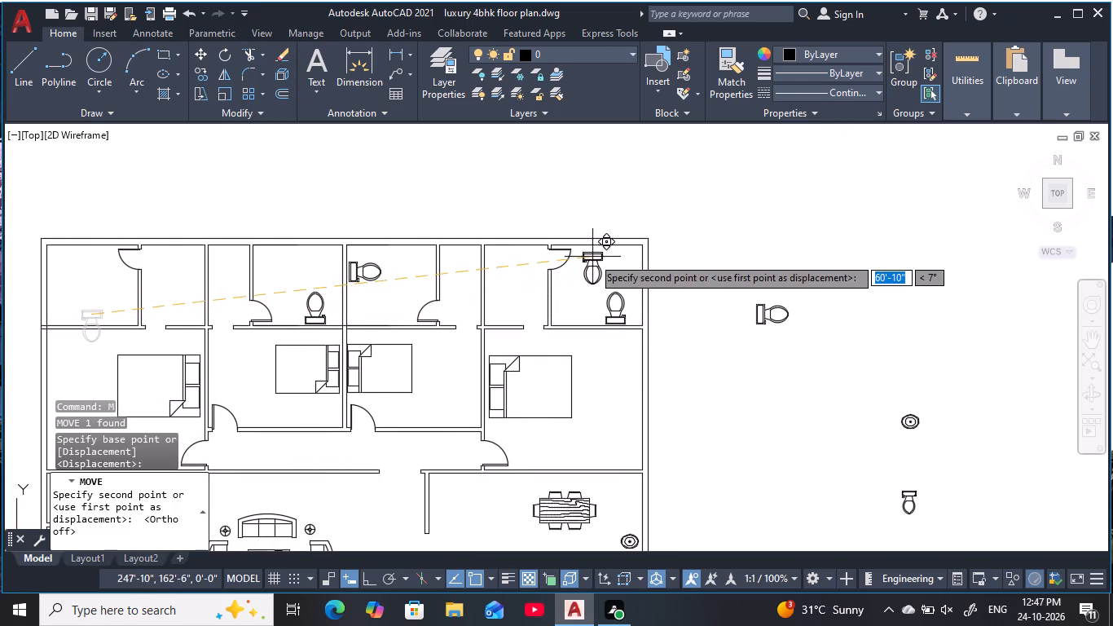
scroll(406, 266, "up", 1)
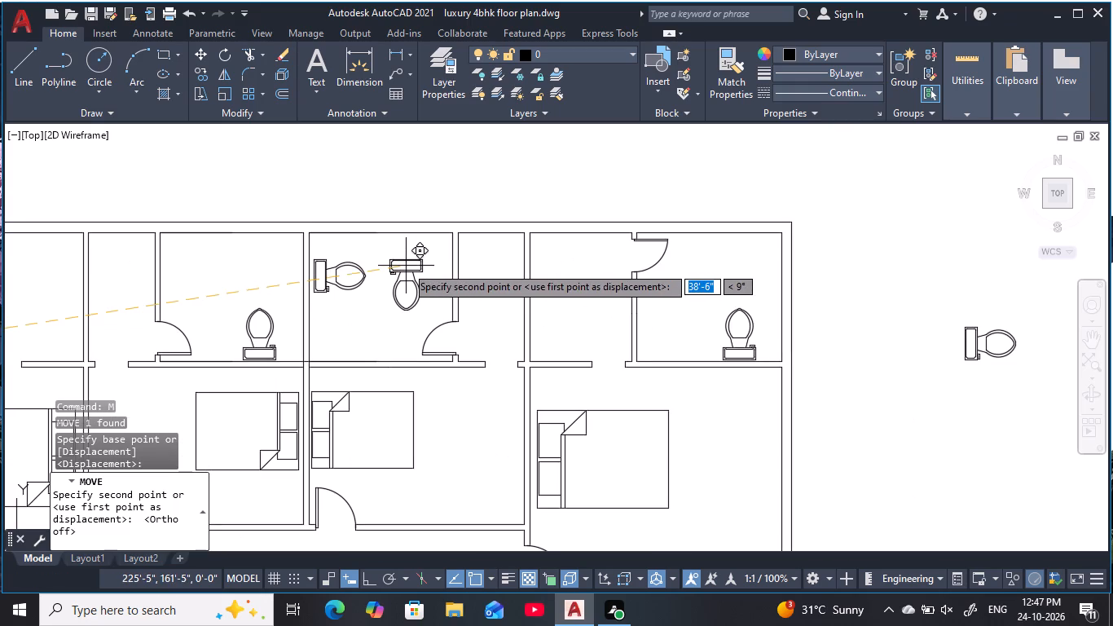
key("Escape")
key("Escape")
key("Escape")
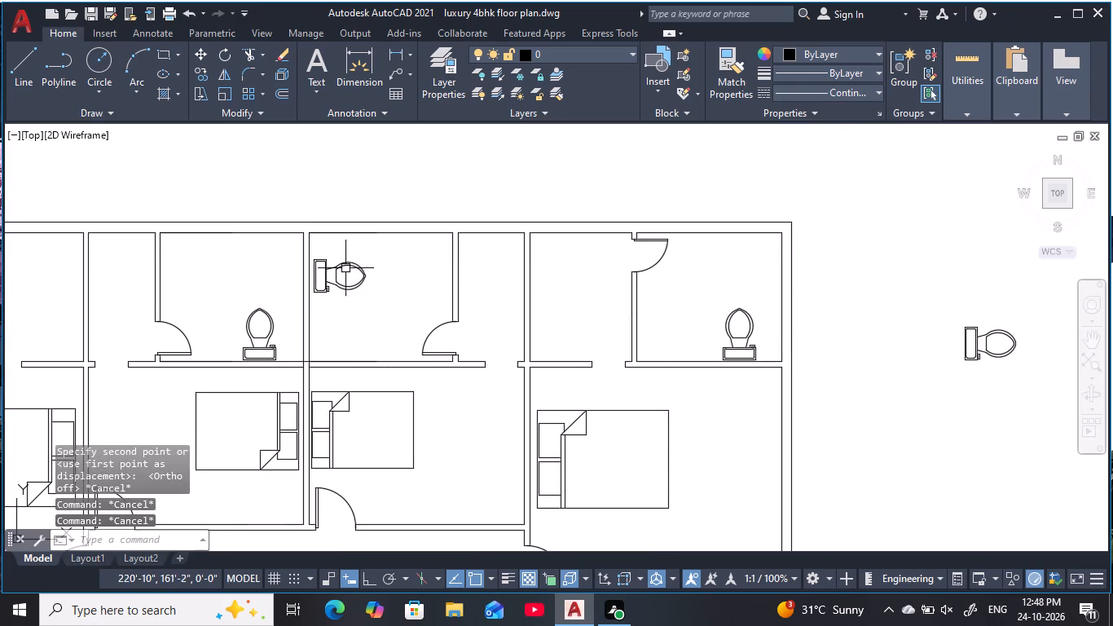
Erase the east-facing toilet in the eastern middle north bathroom.
left_click(347, 267)
key("e")
key("space")
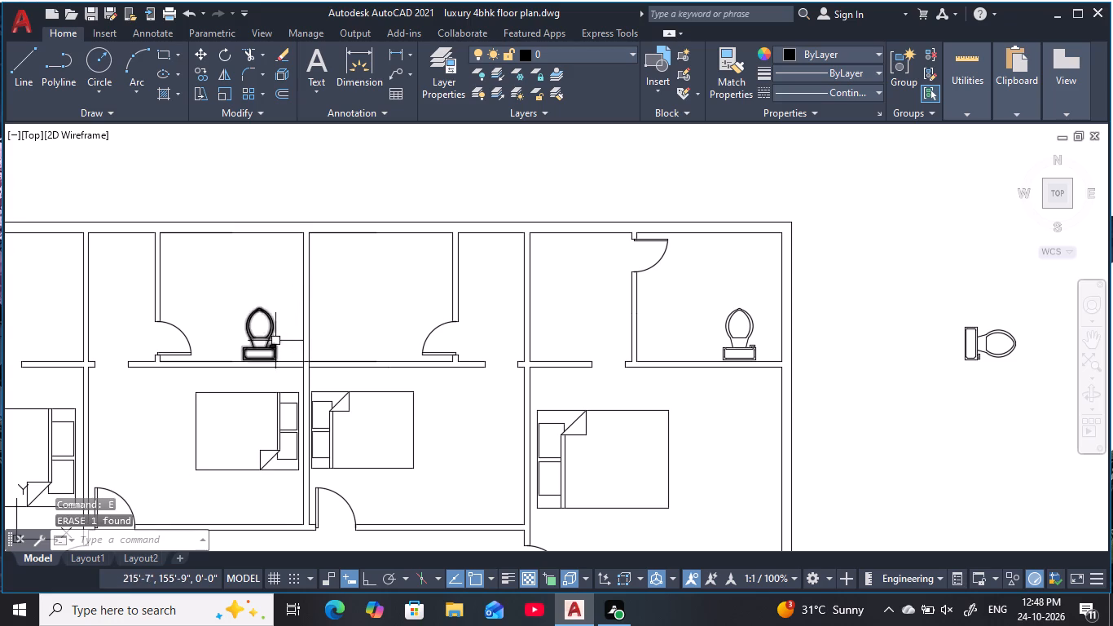
Move the western middle north bathroom's toilet to the empty space outside the plan's west wall.
left_click(275, 341)
left_click(237, 335)
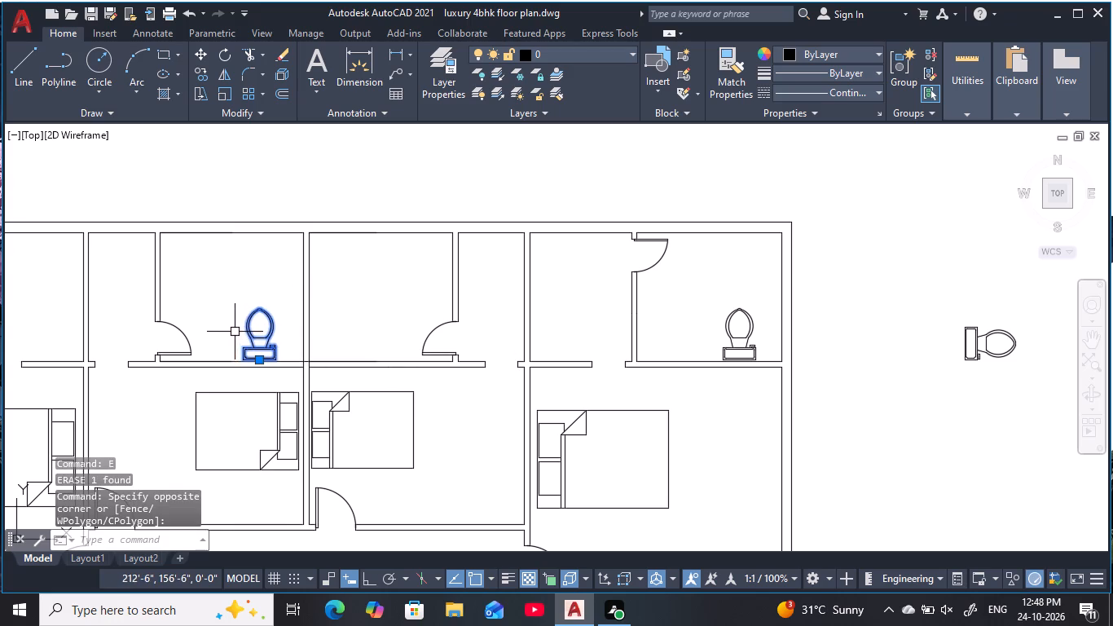
key("m")
key("space")
left_click(257, 334)
middle_click_drag(275, 324, 843, 258)
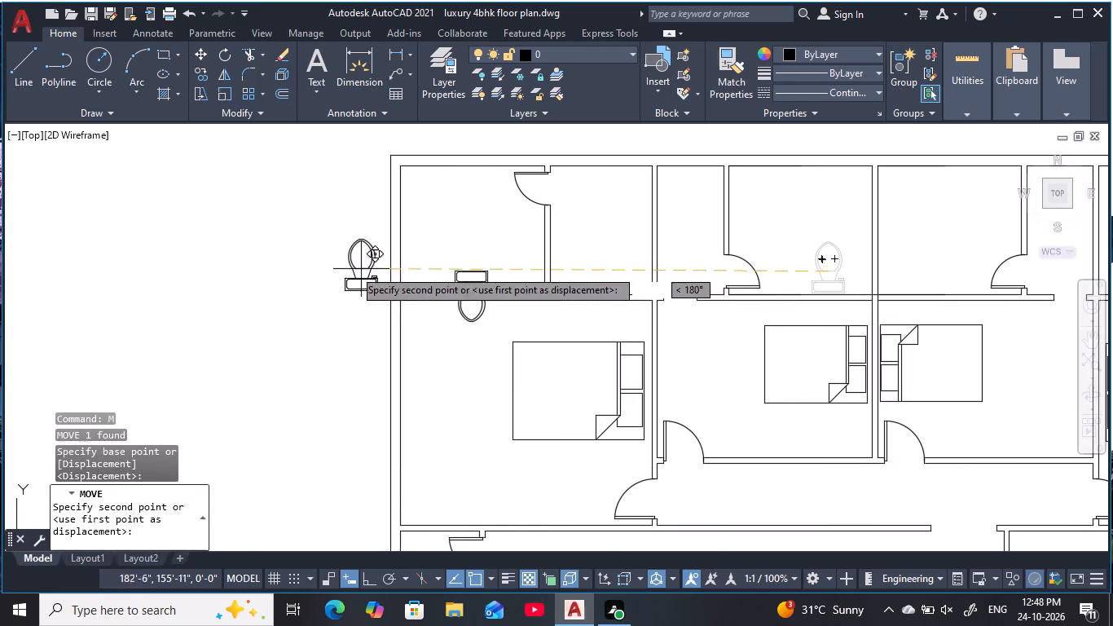
left_click(266, 257)
key("Escape")
key("Escape")
key("Escape")
key("Escape")
key("Escape")
key("Escape")
Rotate the northwest bathroom's toilet by 90° about its tank with Ortho on so its bowl faces east.
left_click(466, 285)
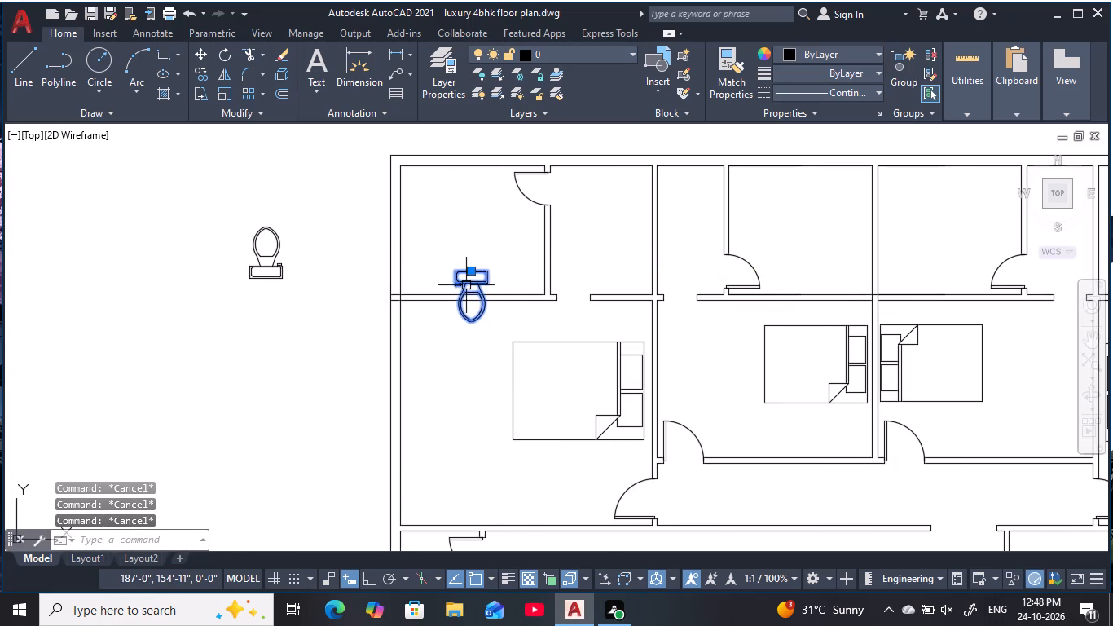
key("r")
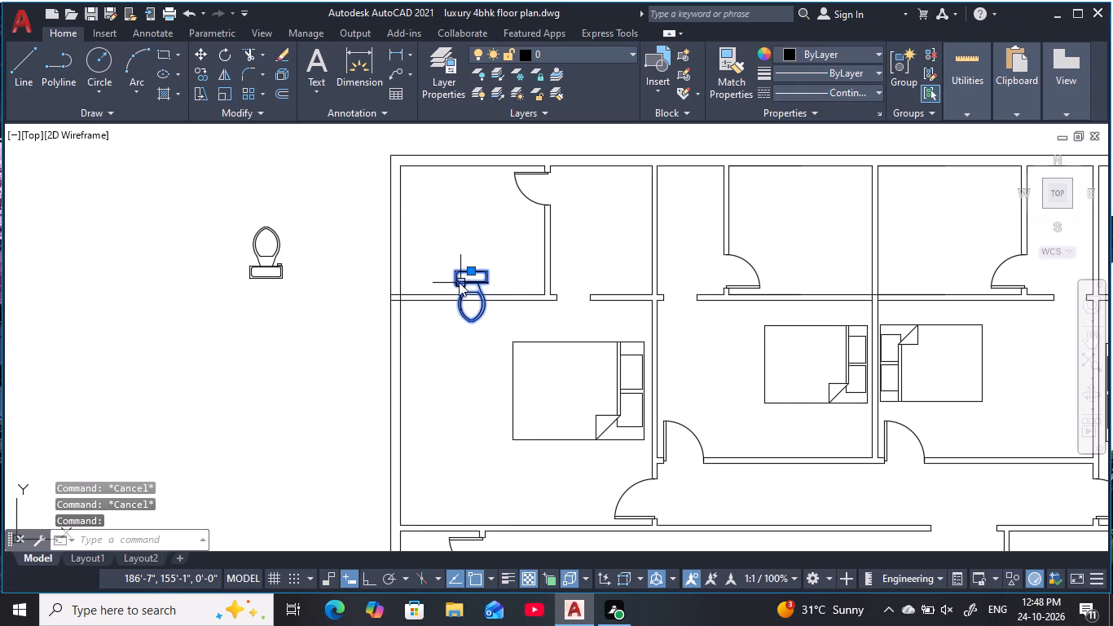
key("o")
key("space")
left_click(475, 275)
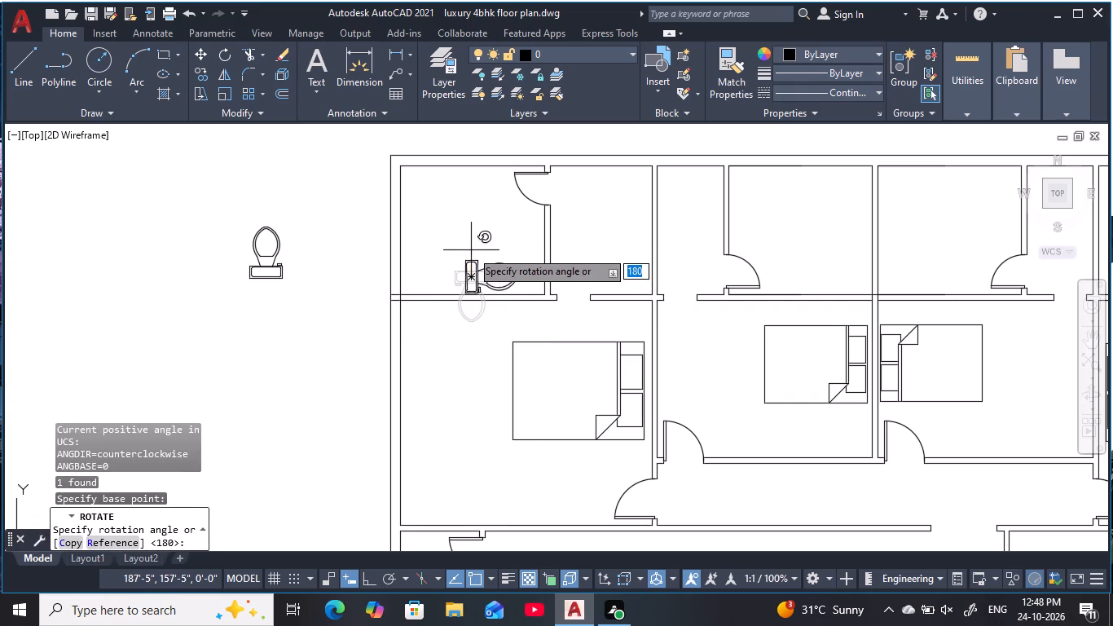
key("F8")
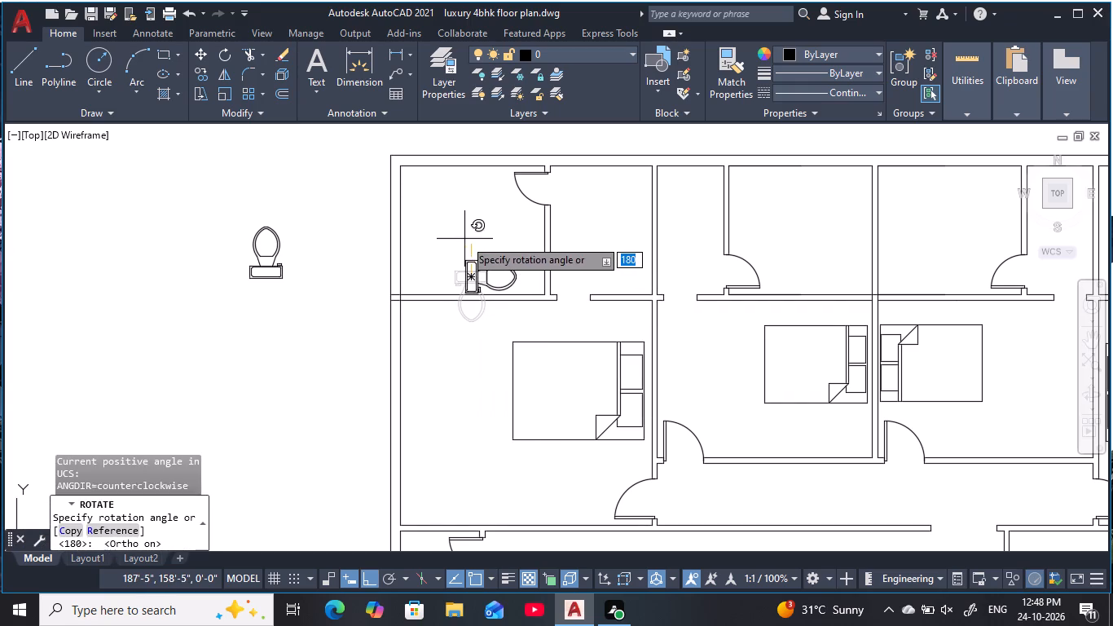
left_click(465, 239)
key("Escape")
key("Escape")
Move the northwest bathroom's toilet by its tank, Ortho off, to just inside the bathroom's west wall.
left_click(477, 271)
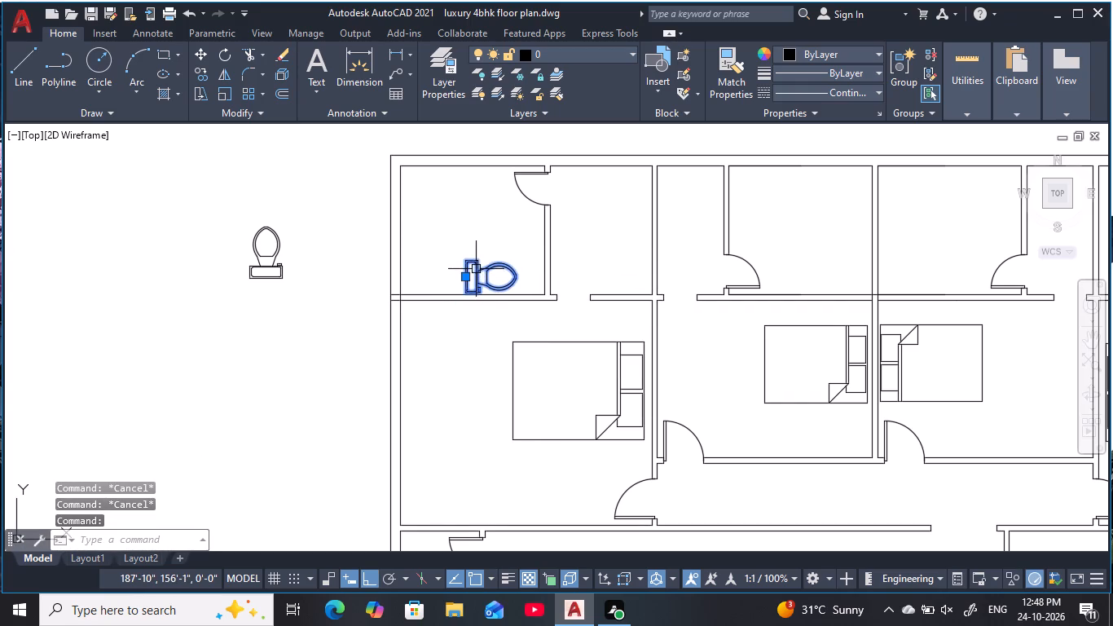
type("m")
key("space")
left_click(473, 279)
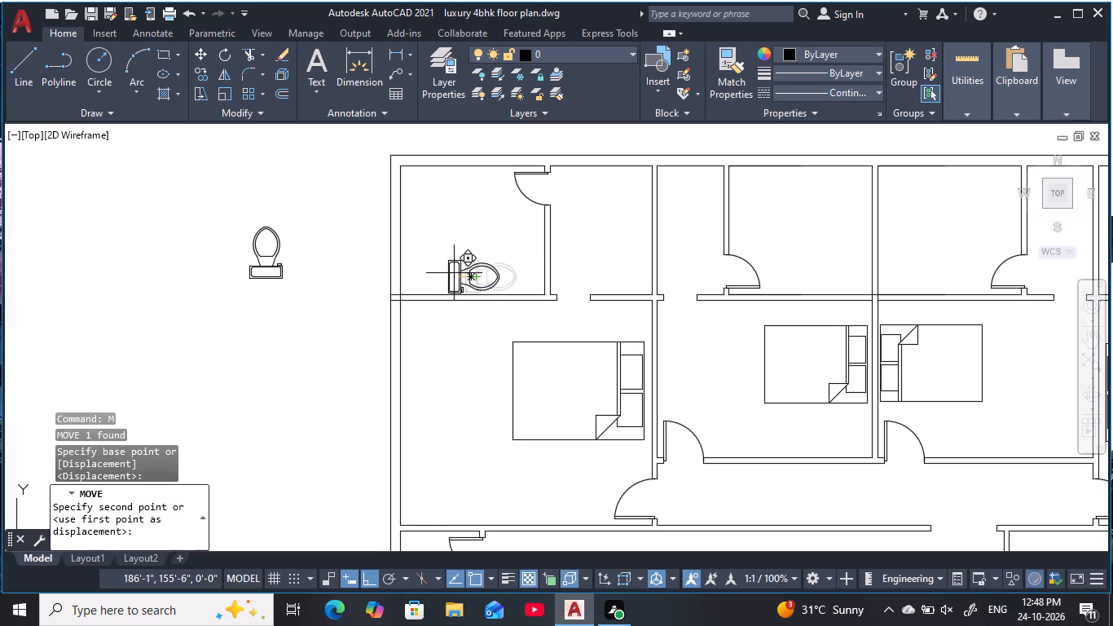
key("F8")
scroll(433, 247, "up", 2)
scroll(430, 251, "down", 2)
middle_click_drag(438, 268, 442, 280)
scroll(438, 272, "up", 1)
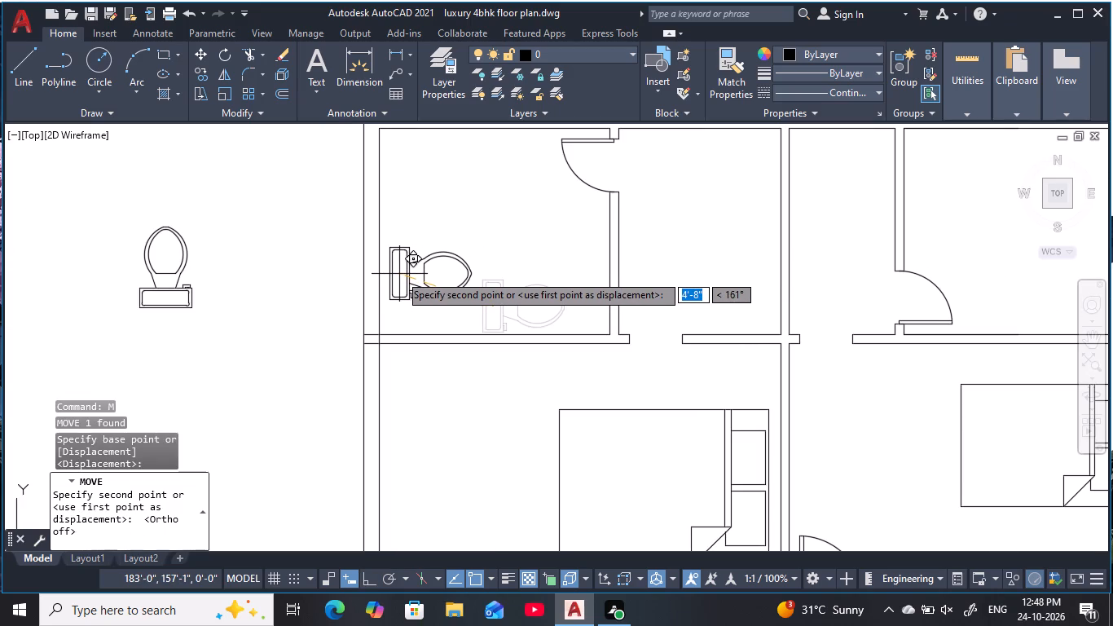
left_click(398, 274)
Rotate the northeast bathroom's toilet by 90° about its tank with Ortho on so its bowl faces west.
scroll(478, 262, "down", 1)
middle_click_drag(495, 262, 306, 276)
scroll(337, 265, "down", 1)
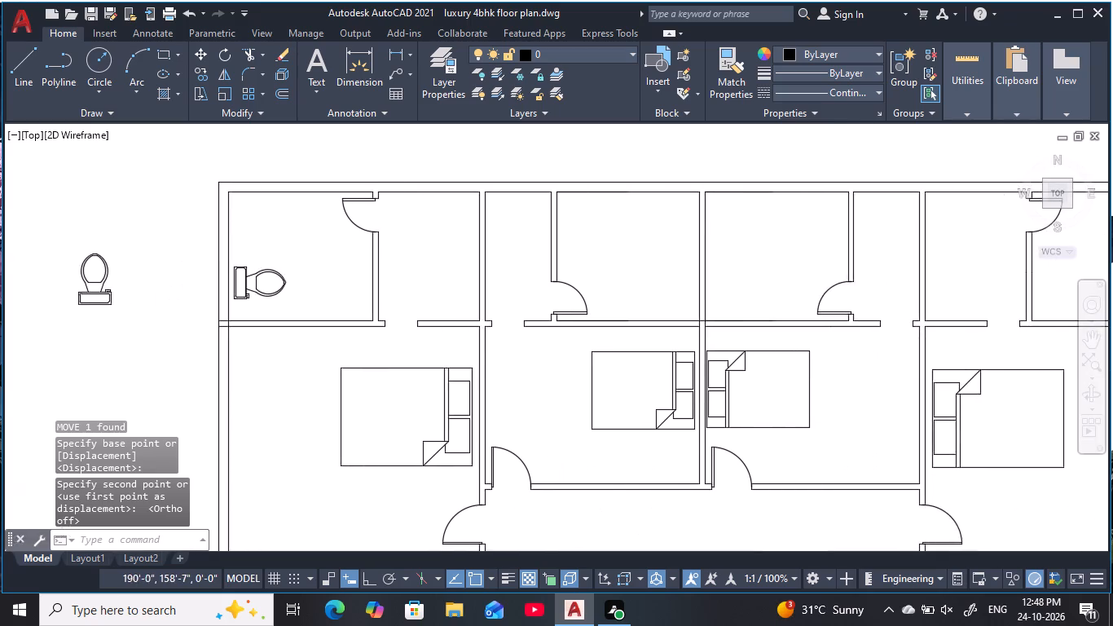
scroll(338, 266, "down", 1)
scroll(728, 286, "up", 1)
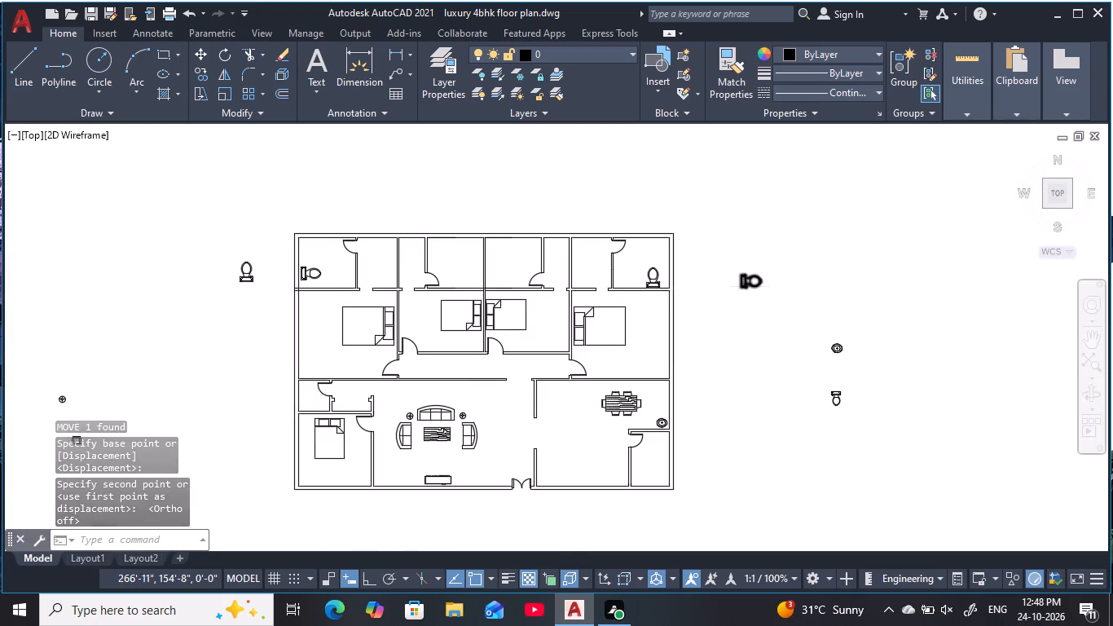
left_click(605, 284)
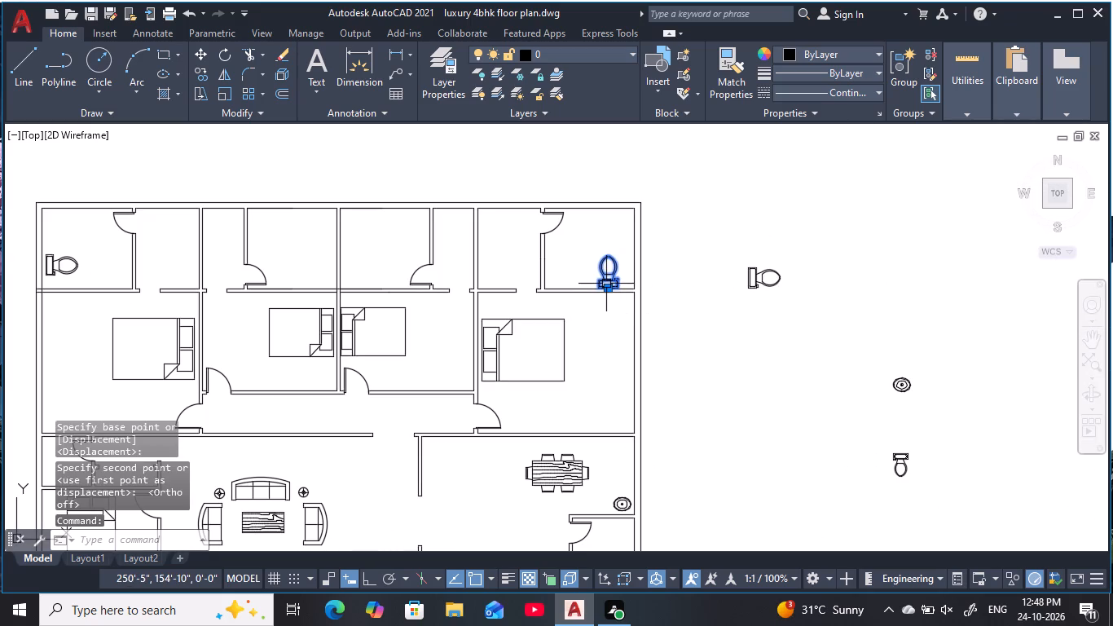
key("r")
type("o")
key("space")
scroll(616, 284, "up", 2)
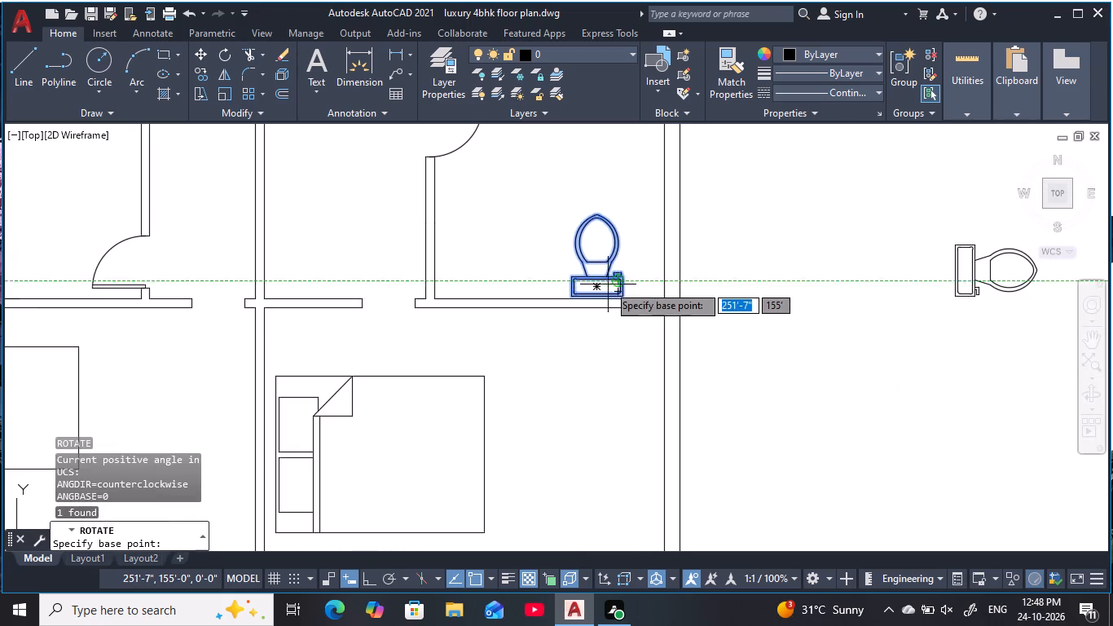
left_click(594, 288)
key("F8")
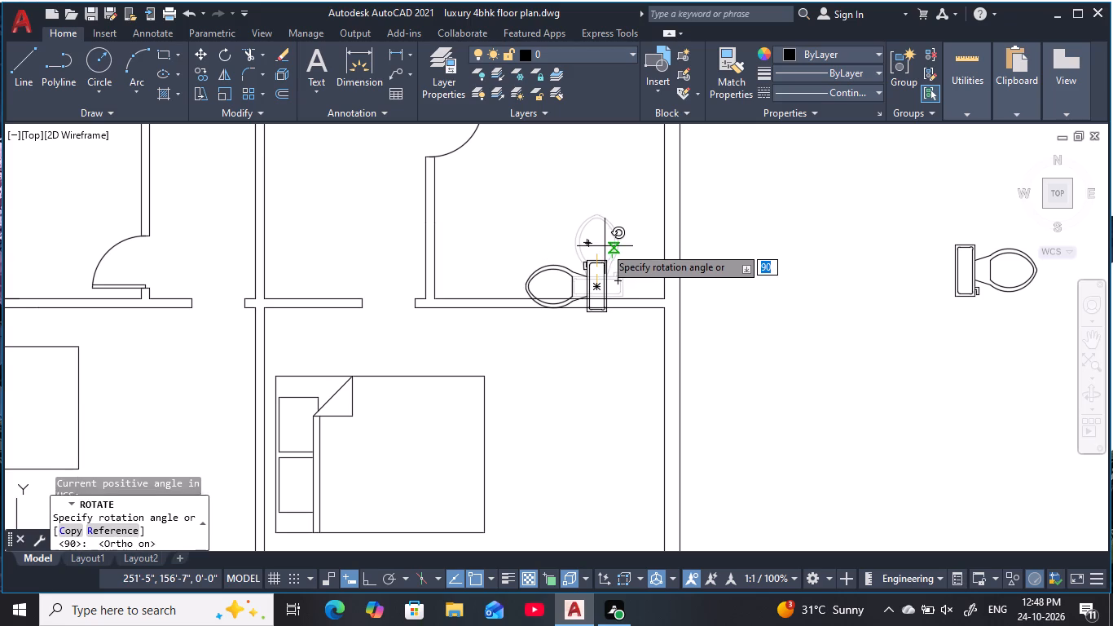
left_click(602, 246)
key("Escape")
key("Escape")
key("Escape")
Move the northeast bathroom's toilet by its tank, Ortho off, to just inside the bathroom's east wall.
scroll(609, 276, "up", 1)
left_click(609, 276)
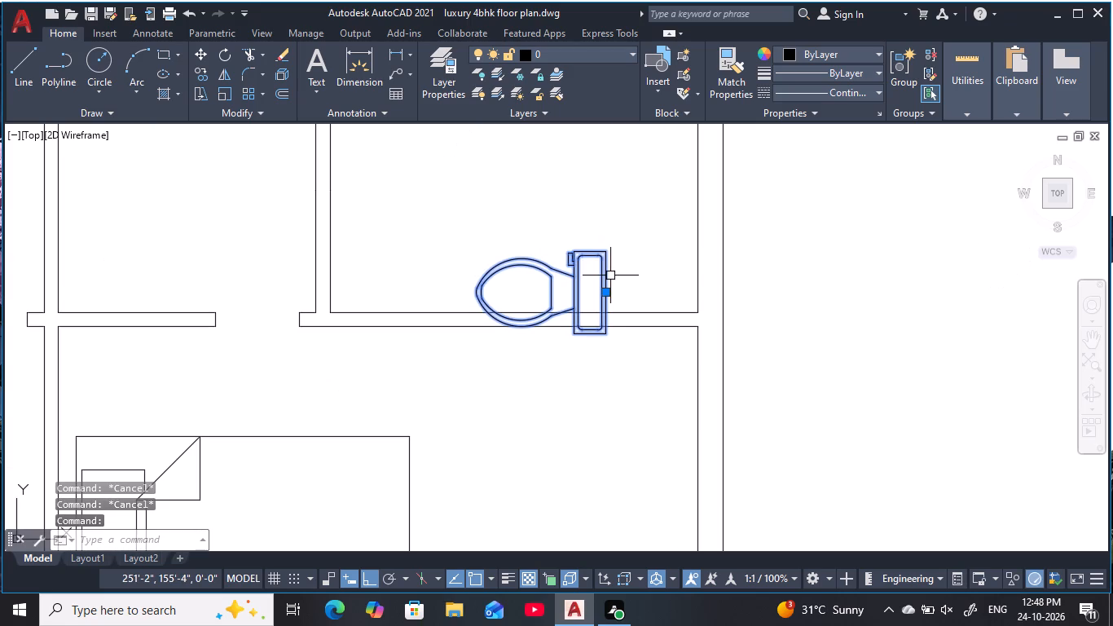
key("Escape")
key("Escape")
left_click(605, 302)
type("m")
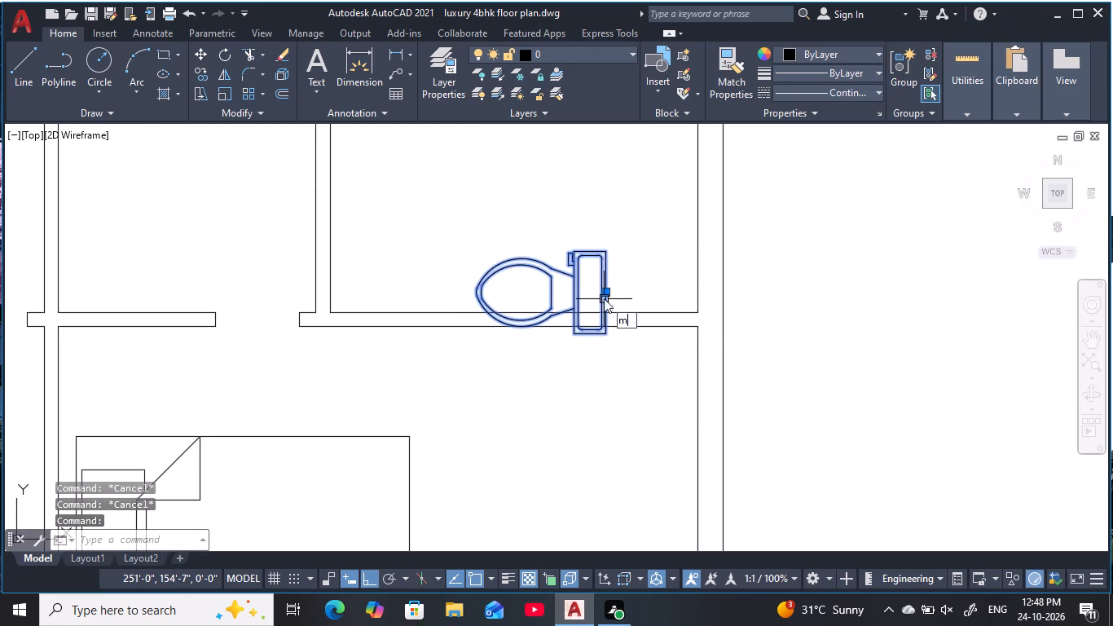
key("space")
left_click(593, 298)
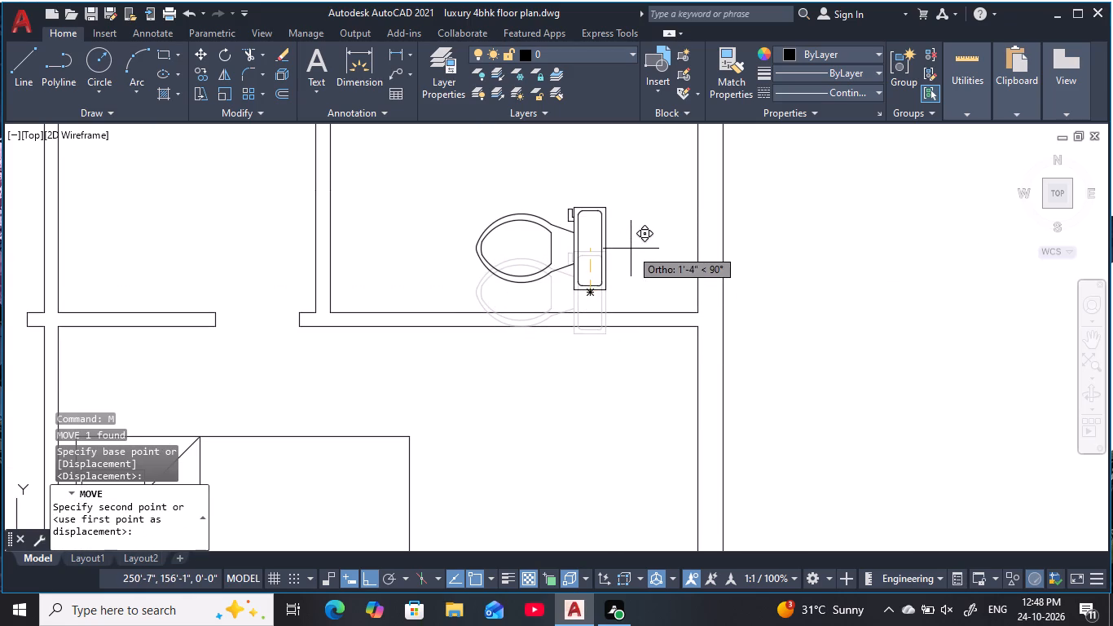
key("F8")
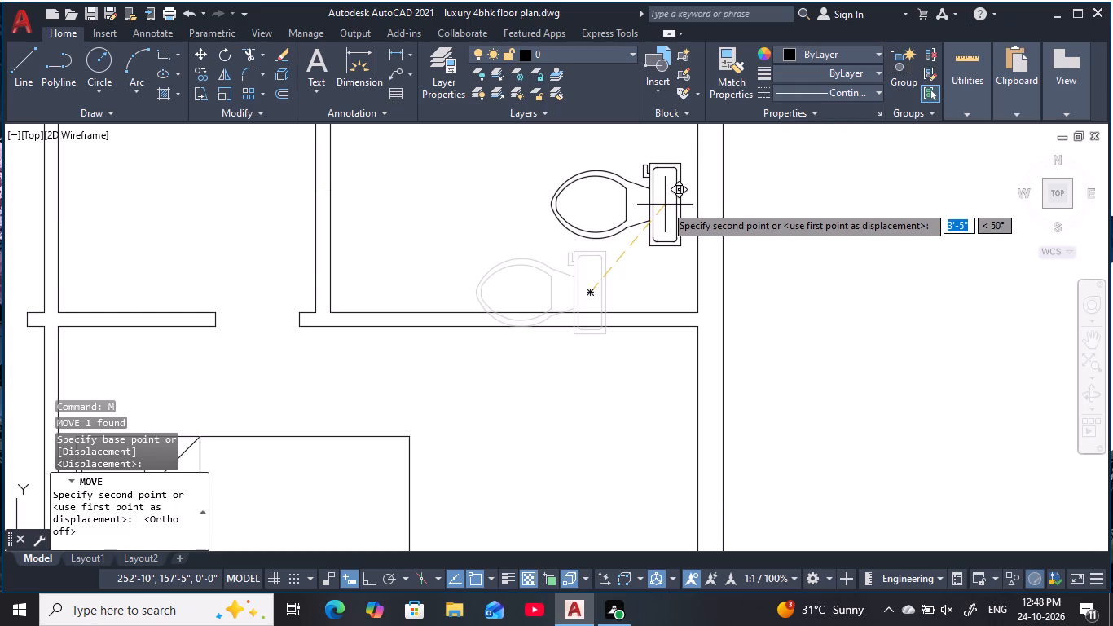
left_click(669, 204)
Rotate the toilet outside the plan's west wall by 180° about its tank with Ortho on so its bowl faces south.
scroll(605, 220, "down", 2)
middle_click_drag(605, 220, 731, 256)
scroll(337, 283, "down", 1)
middle_click_drag(389, 304, 569, 331)
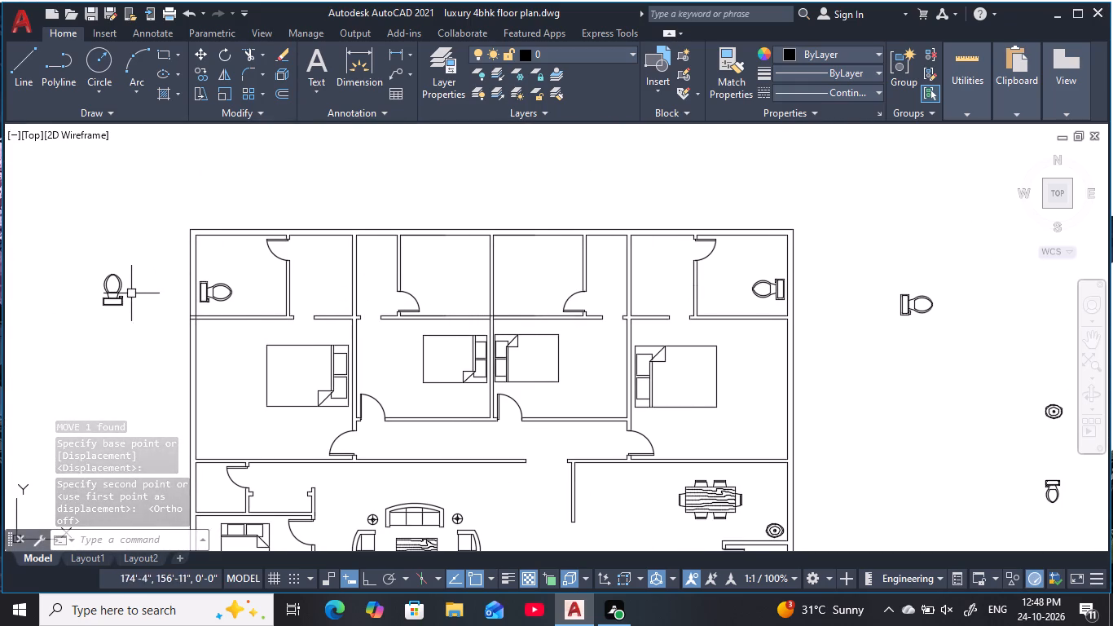
left_click(150, 308)
left_click(86, 253)
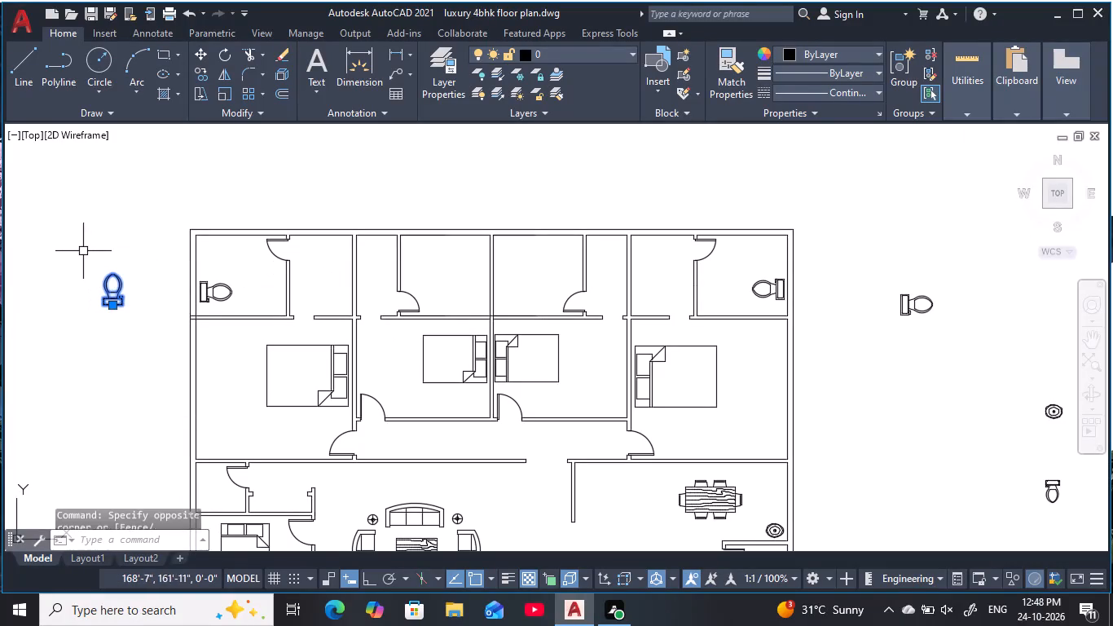
key("r")
key("o")
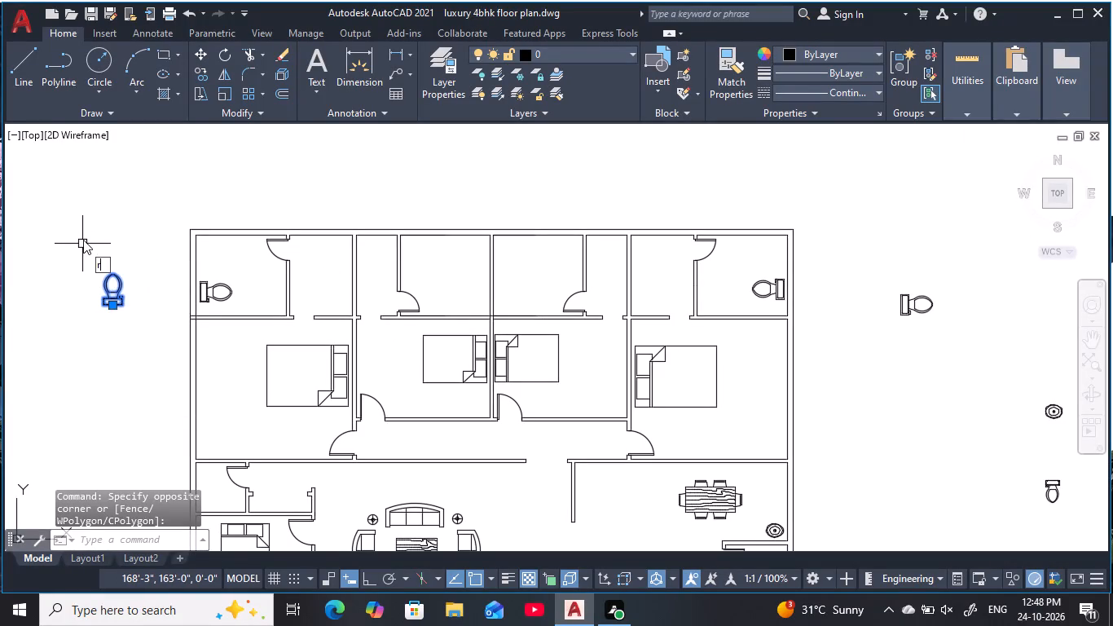
key("space")
left_click(123, 310)
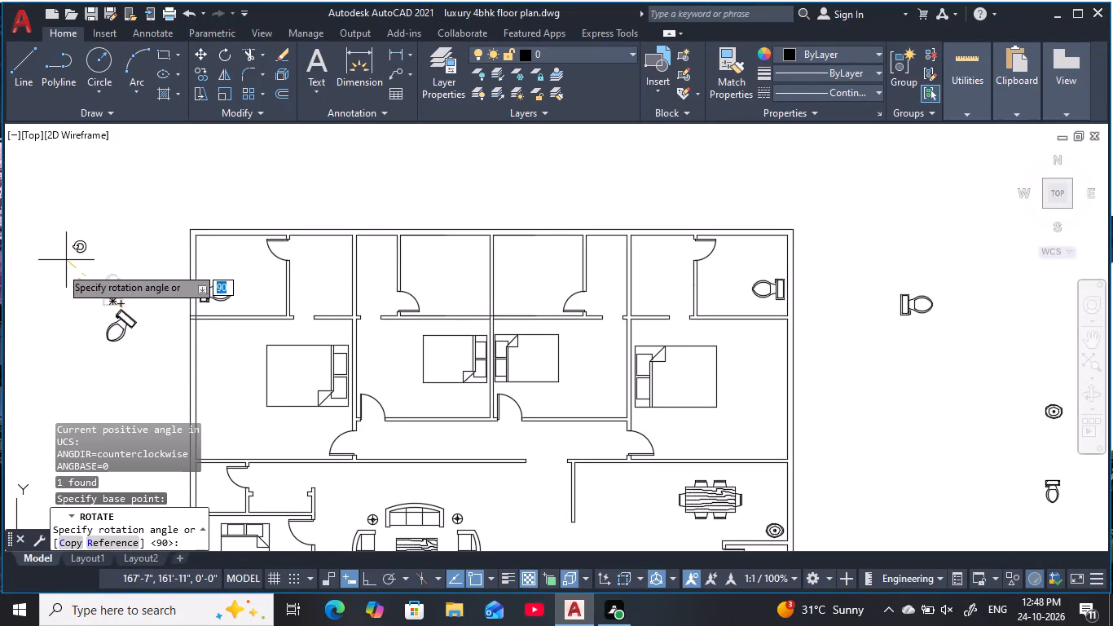
key("F8")
left_click(59, 296)
key("Escape")
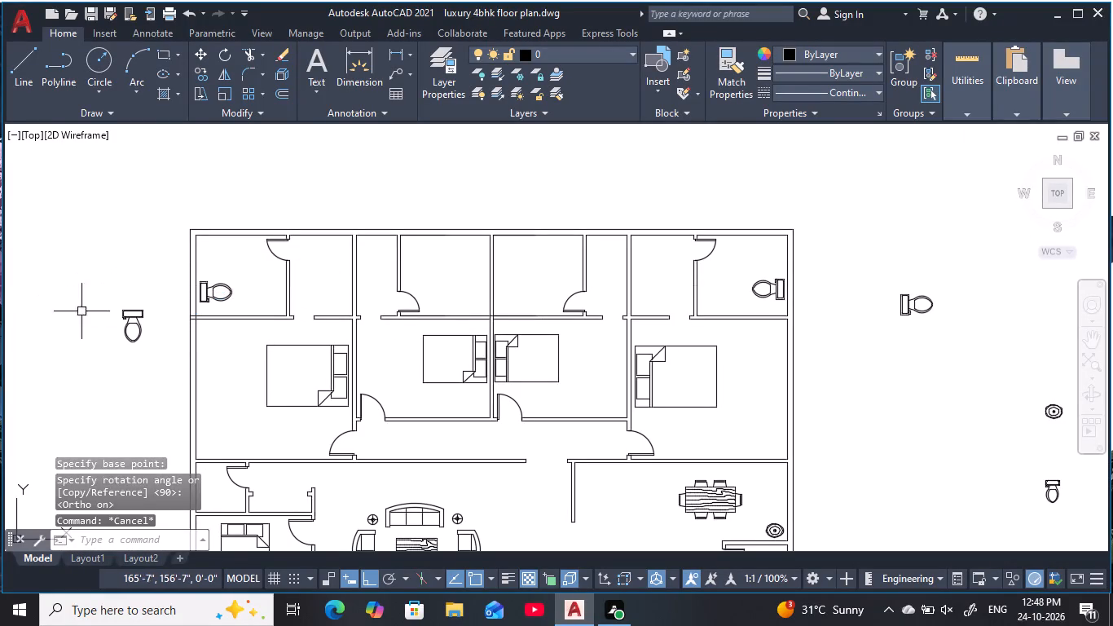
key("Escape")
key("Escape")
Move the south-facing toilet from outside the west wall, Ortho off, to just inside the western middle north bathroom's north wall.
left_click(128, 315)
type("m")
key("space")
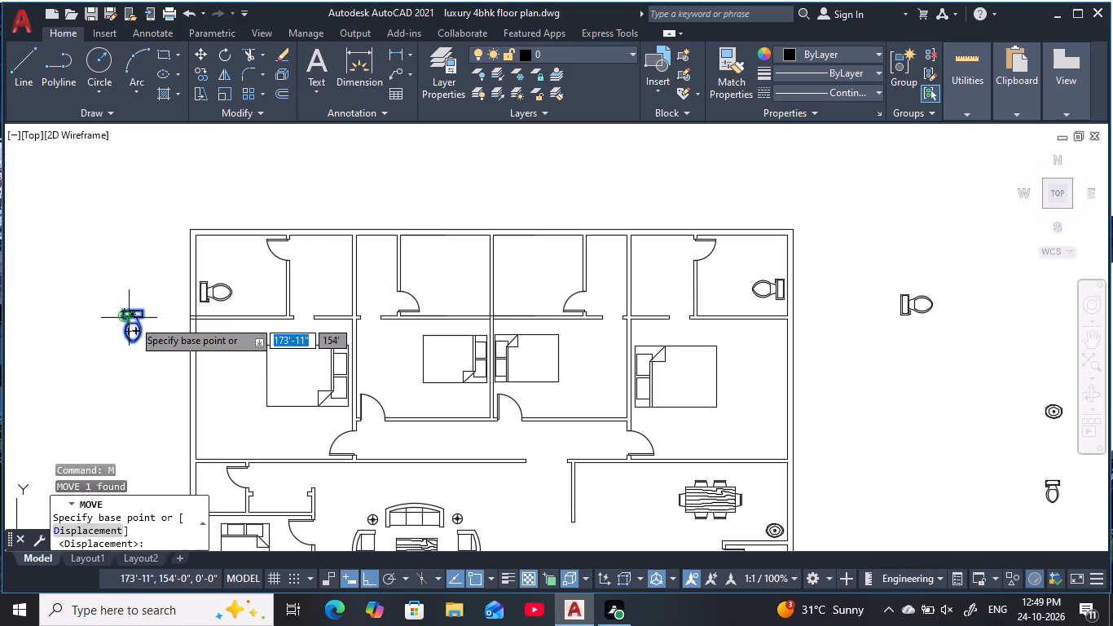
scroll(135, 320, "up", 3)
left_click(126, 300)
middle_click_drag(464, 301, 80, 328)
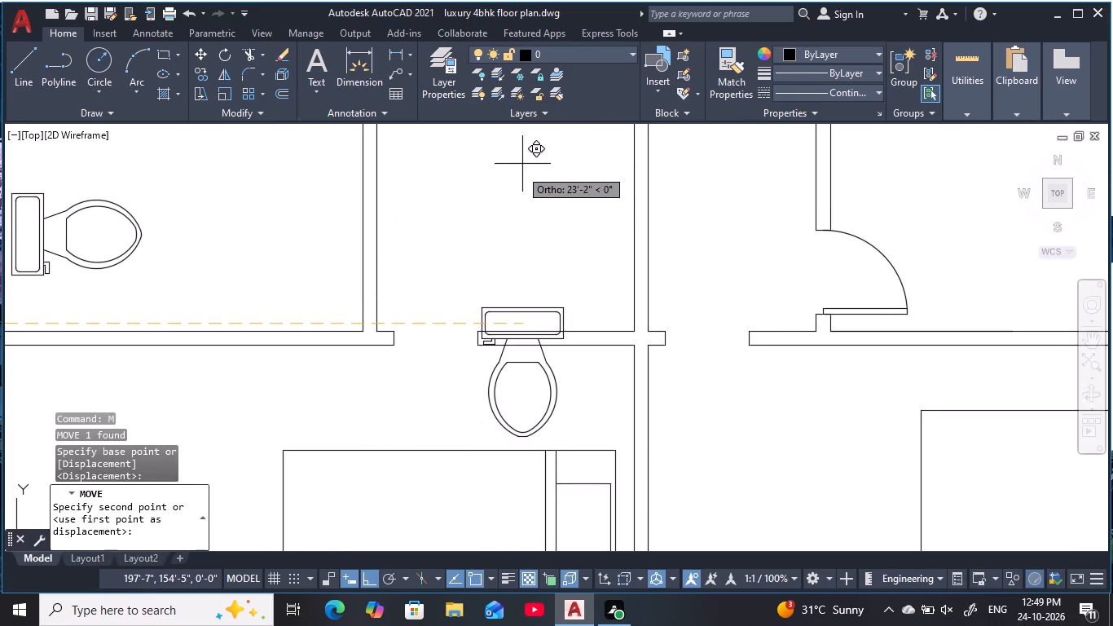
key("F8")
scroll(607, 216, "down", 1)
middle_click_drag(608, 217, 597, 320)
scroll(719, 264, "down", 1)
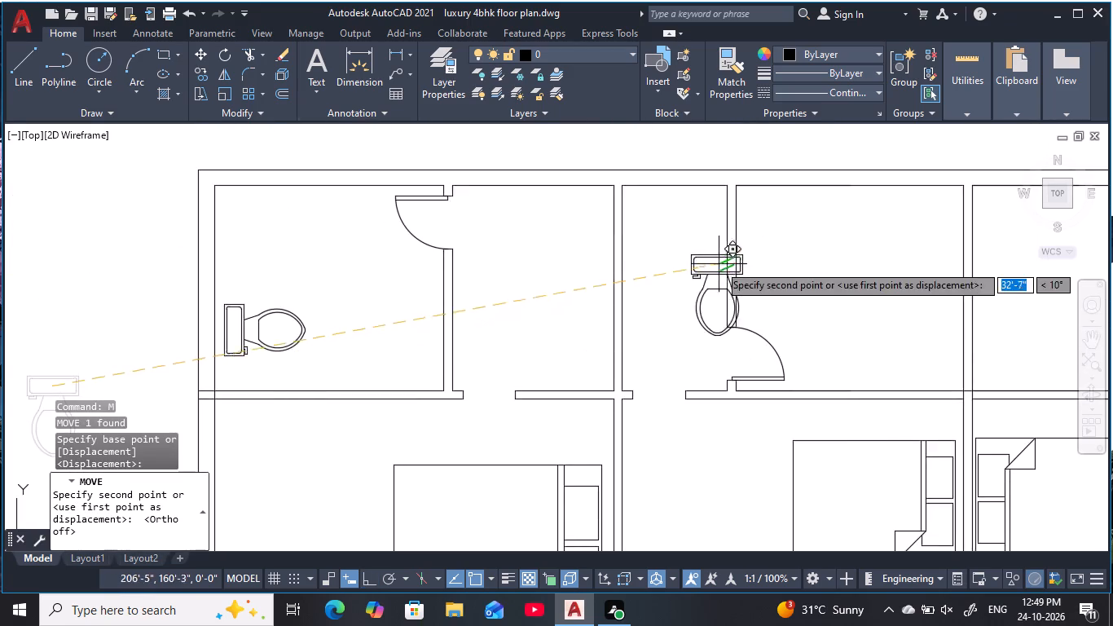
middle_click_drag(789, 260, 554, 280)
scroll(570, 262, "up", 1)
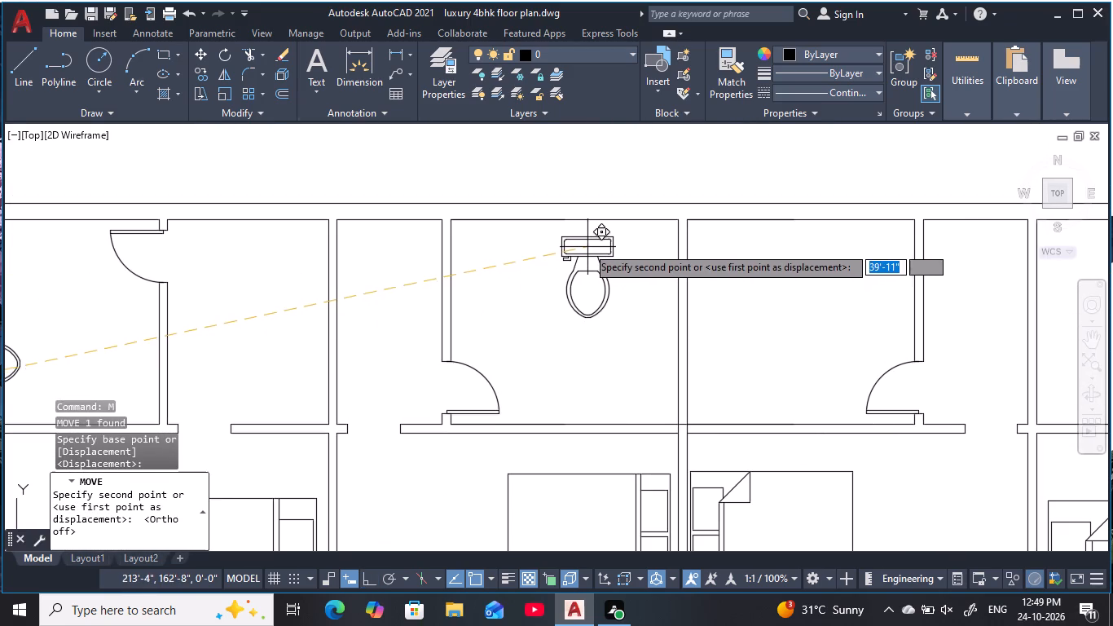
left_click(609, 241)
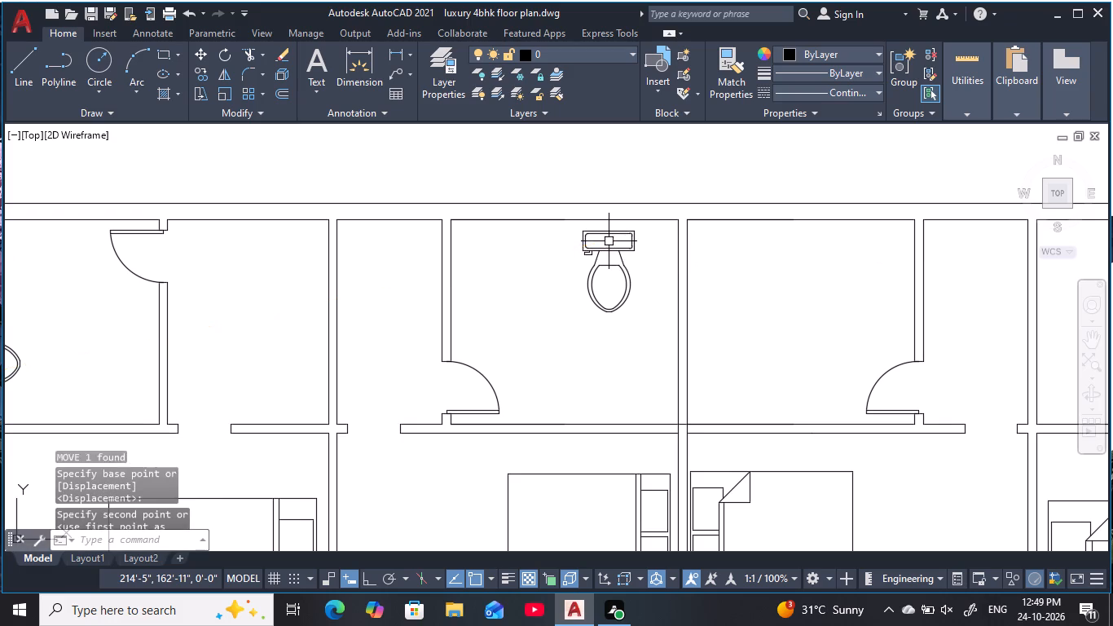
Copy the western middle north bathroom's toilet by its tank to the same height in the eastern middle north bathroom.
middle_click_drag(750, 275, 606, 305)
left_click(474, 278)
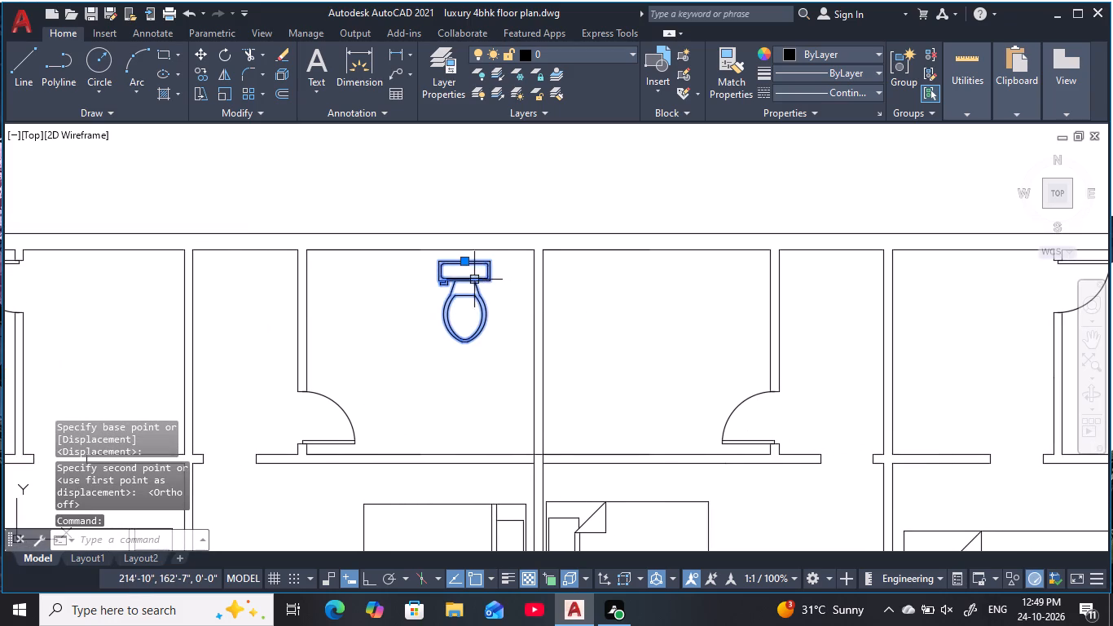
key("c")
key("o")
key("space")
left_click(471, 272)
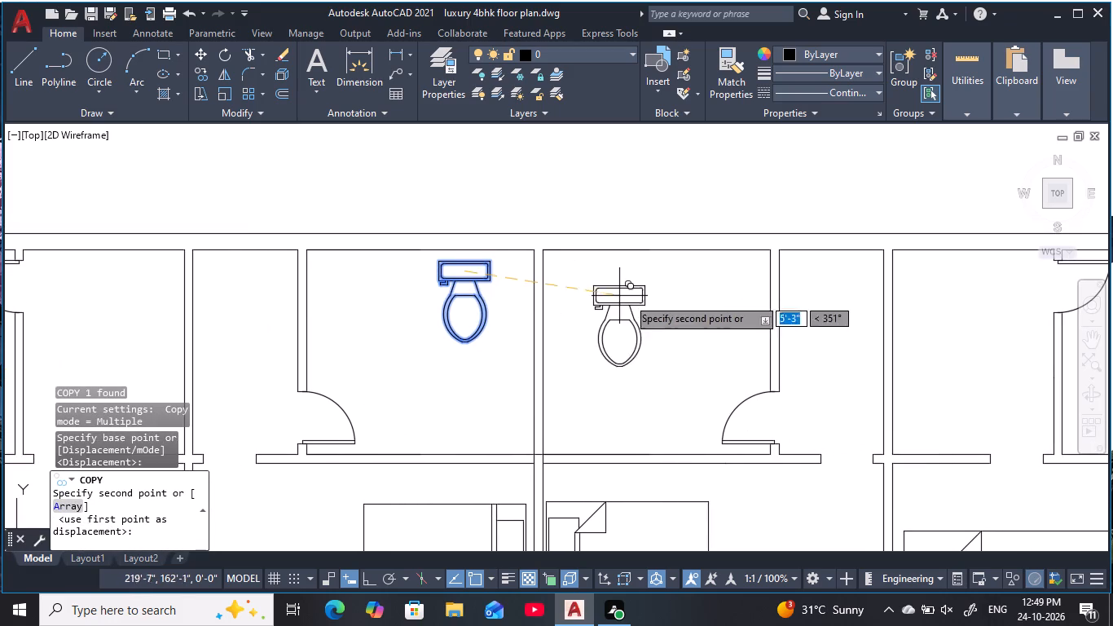
left_click(616, 272)
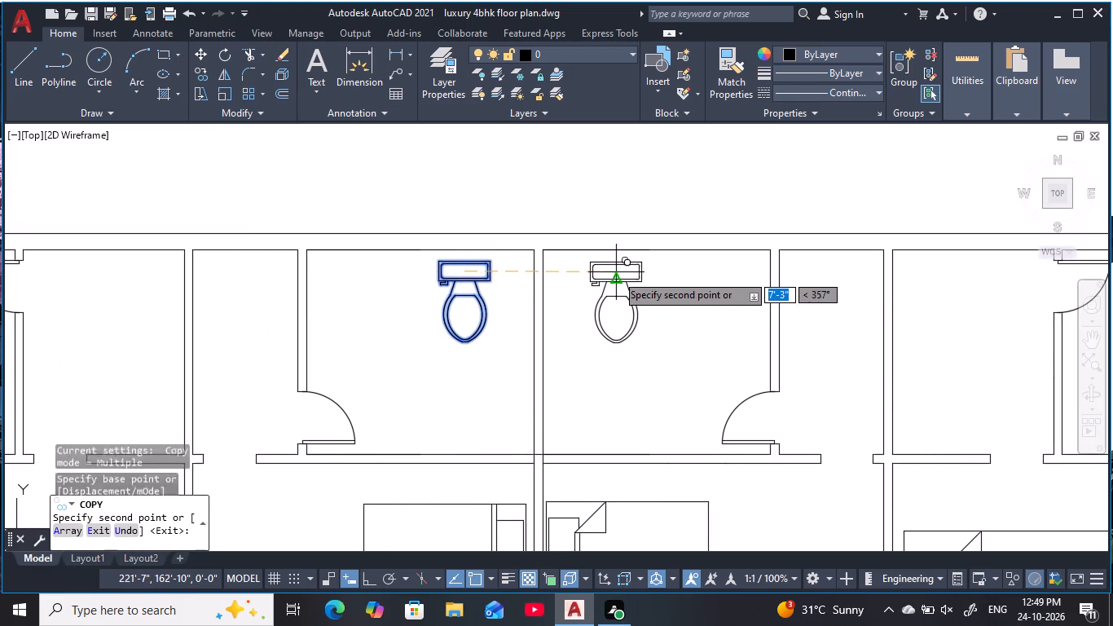
scroll(652, 285, "down", 1)
middle_click_drag(657, 285, 495, 282)
scroll(495, 282, "down", 1)
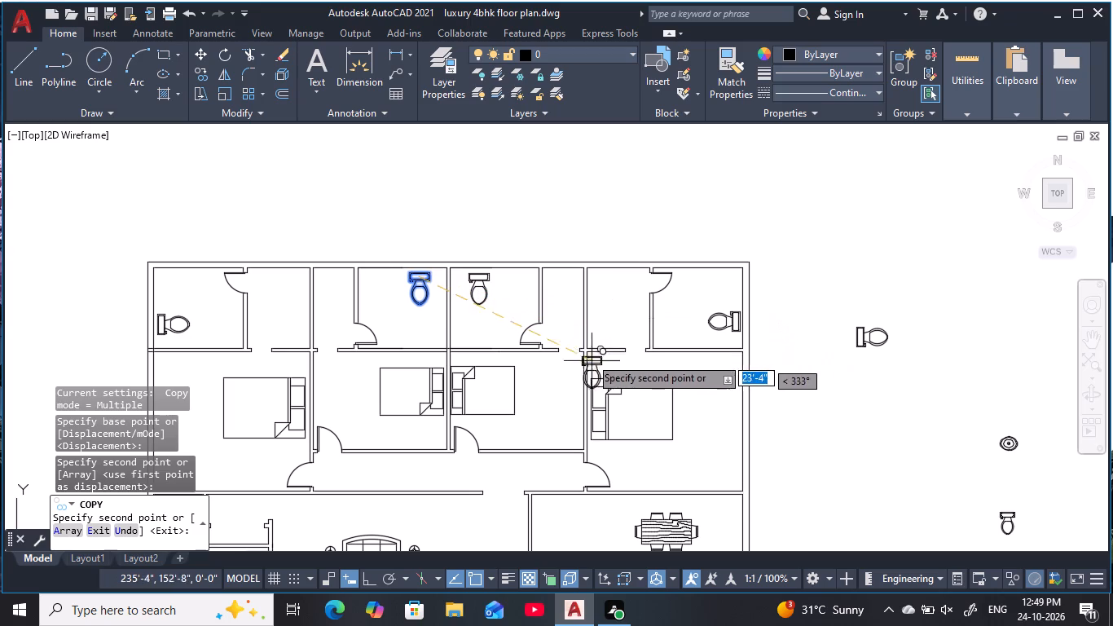
middle_click_drag(528, 364, 647, 271)
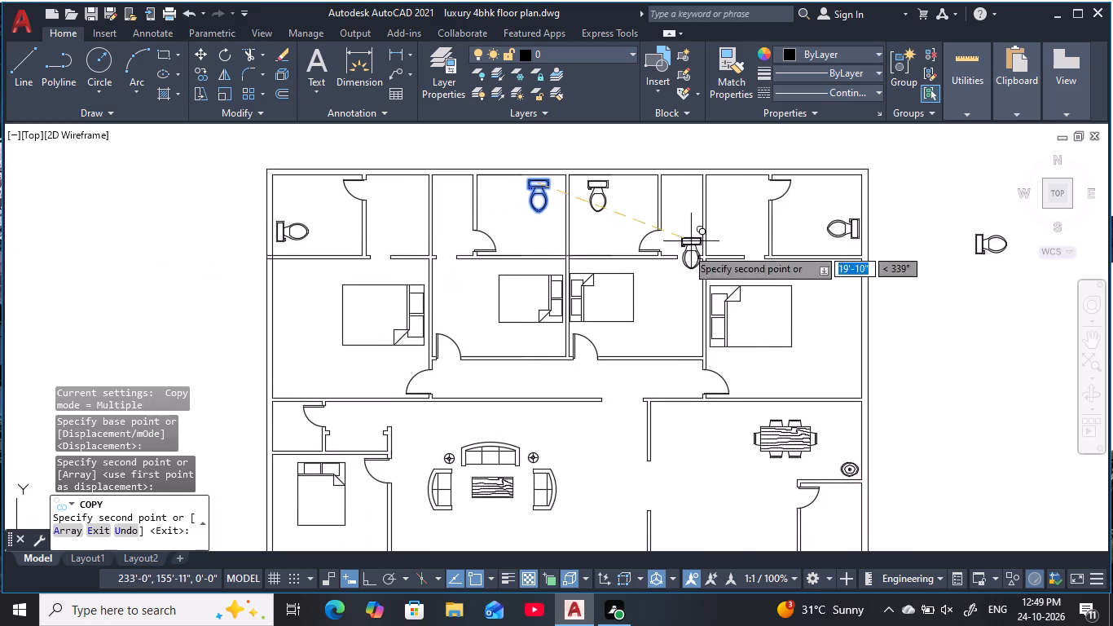
middle_click_drag(572, 401, 658, 211)
middle_click_drag(451, 298, 427, 357)
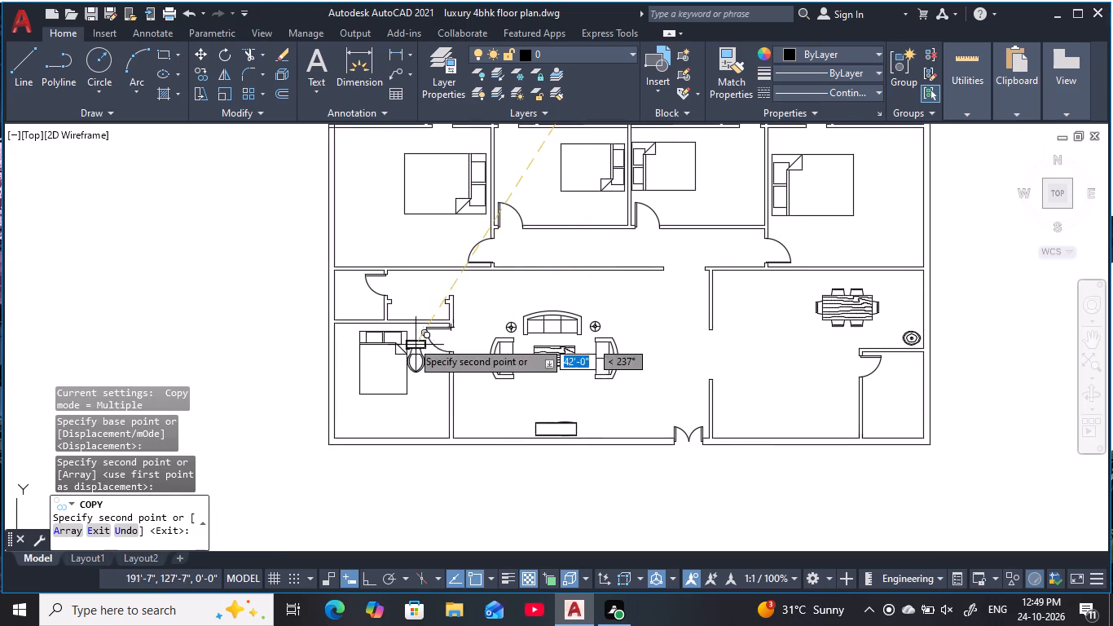
key("Escape")
key("Escape")
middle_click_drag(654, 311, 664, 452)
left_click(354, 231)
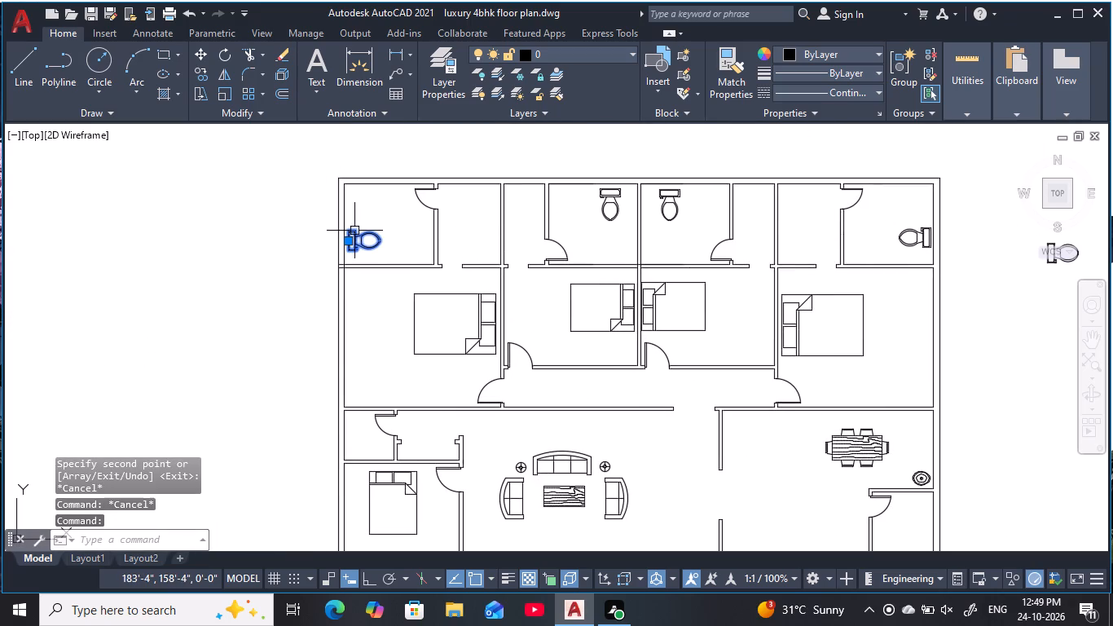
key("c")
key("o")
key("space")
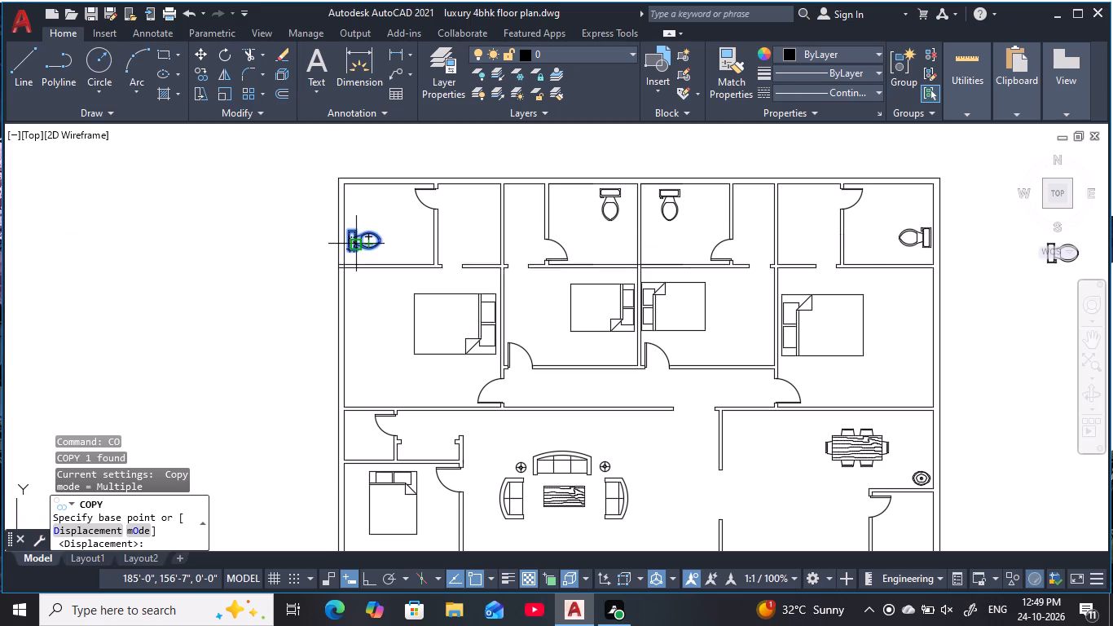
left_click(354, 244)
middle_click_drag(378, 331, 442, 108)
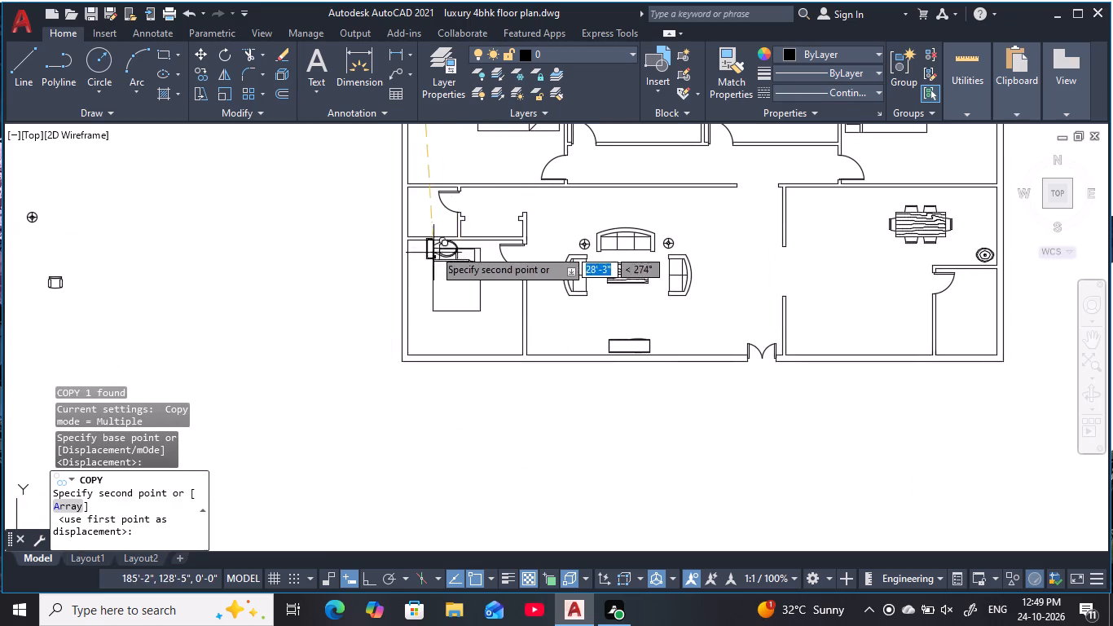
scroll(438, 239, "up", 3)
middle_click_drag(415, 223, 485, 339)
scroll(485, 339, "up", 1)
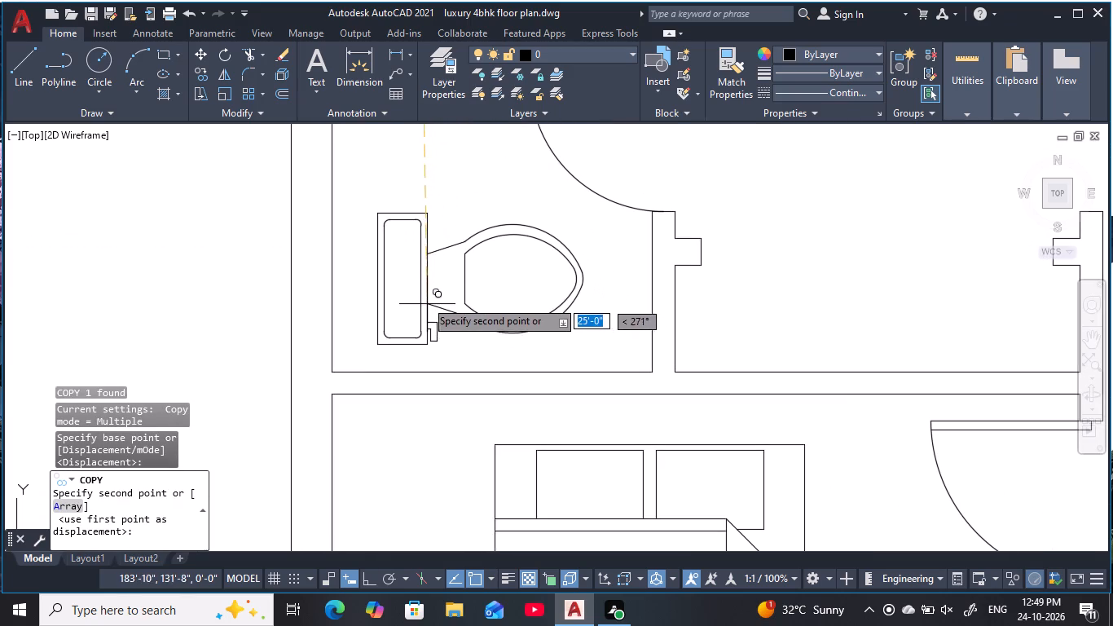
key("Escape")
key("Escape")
Rotate the south-facing toilet outside the plan's east wall by 90° about its bowl with Ortho on so its bowl faces east.
scroll(466, 289, "down", 3)
middle_click_drag(430, 303, 304, 315)
scroll(746, 345, "down", 3)
middle_click_drag(726, 343, 491, 342)
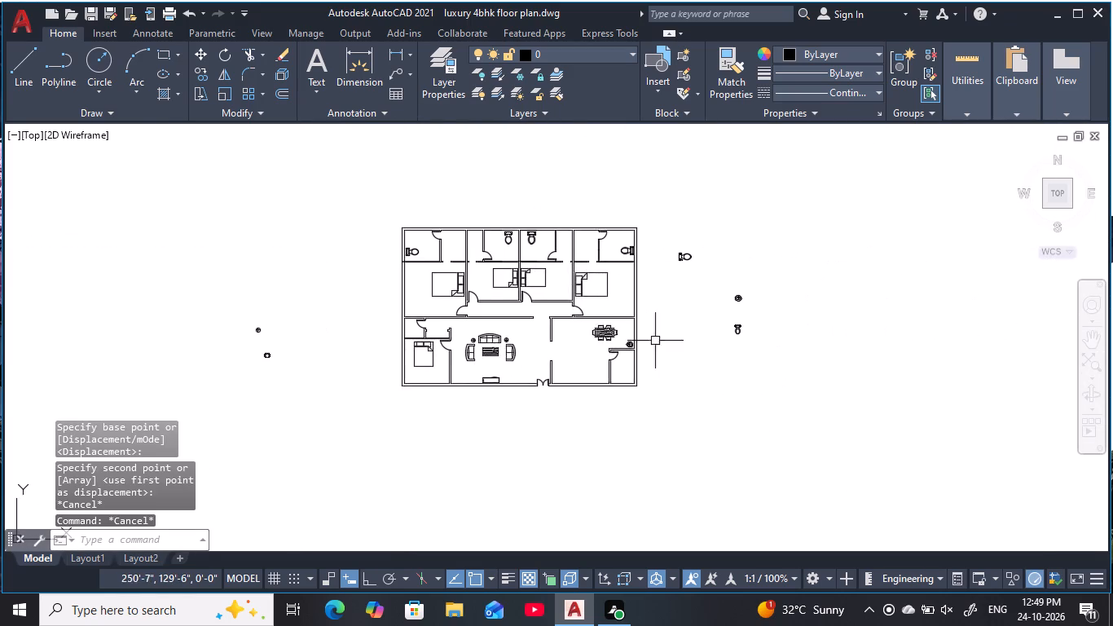
scroll(715, 336, "up", 3)
left_click(881, 350)
left_click(776, 276)
key("r")
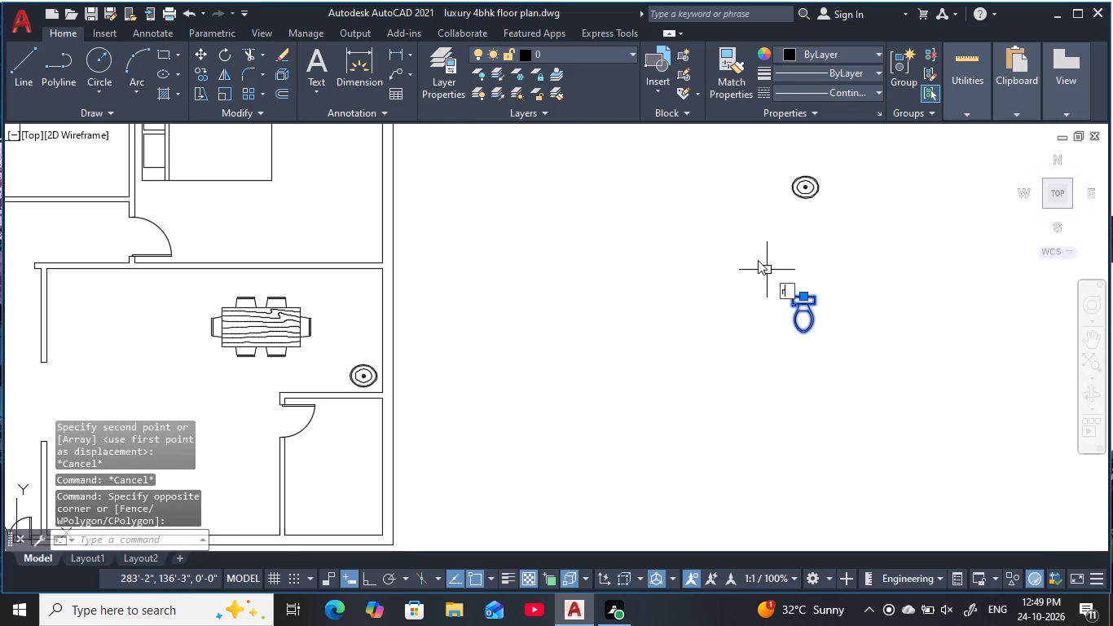
key("o")
key("space")
left_click(808, 315)
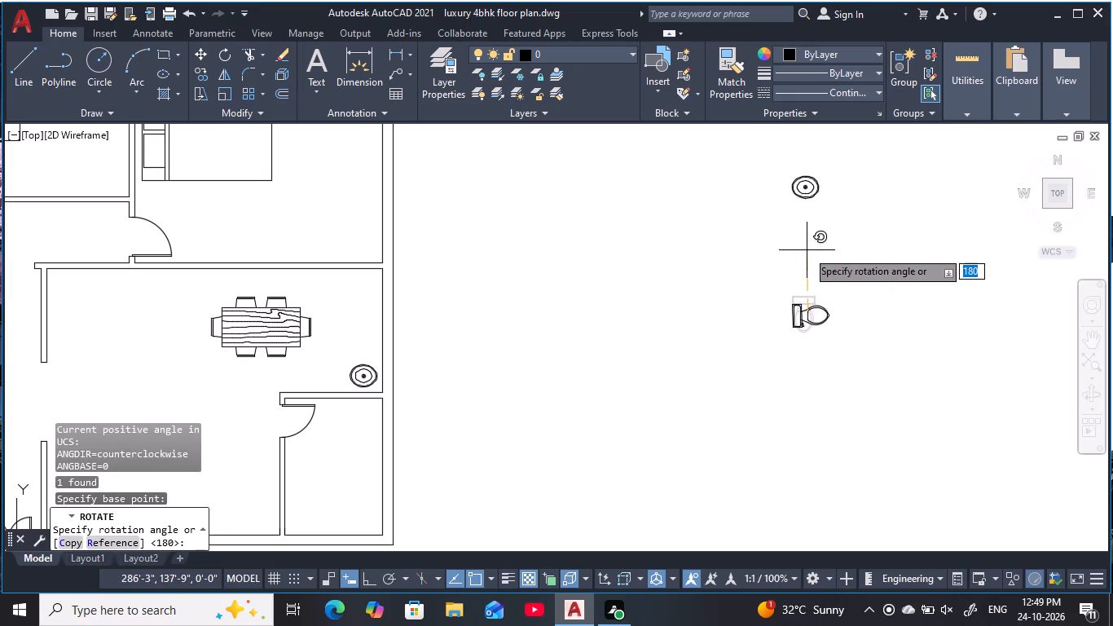
key("F8")
left_click(799, 247)
key("Escape")
Move the rotated toilet by its tank, Ortho off, to just inside the west wall of the small bathroom above the southwest bedroom.
left_click(792, 328)
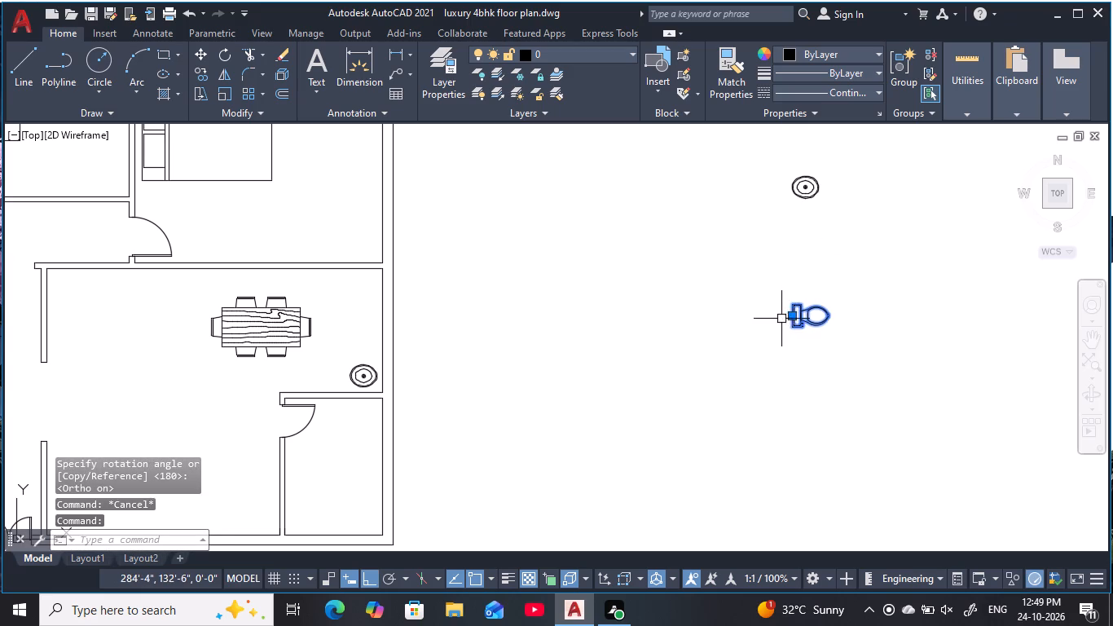
key("m")
key("space")
scroll(797, 320, "up", 3)
left_click(791, 308)
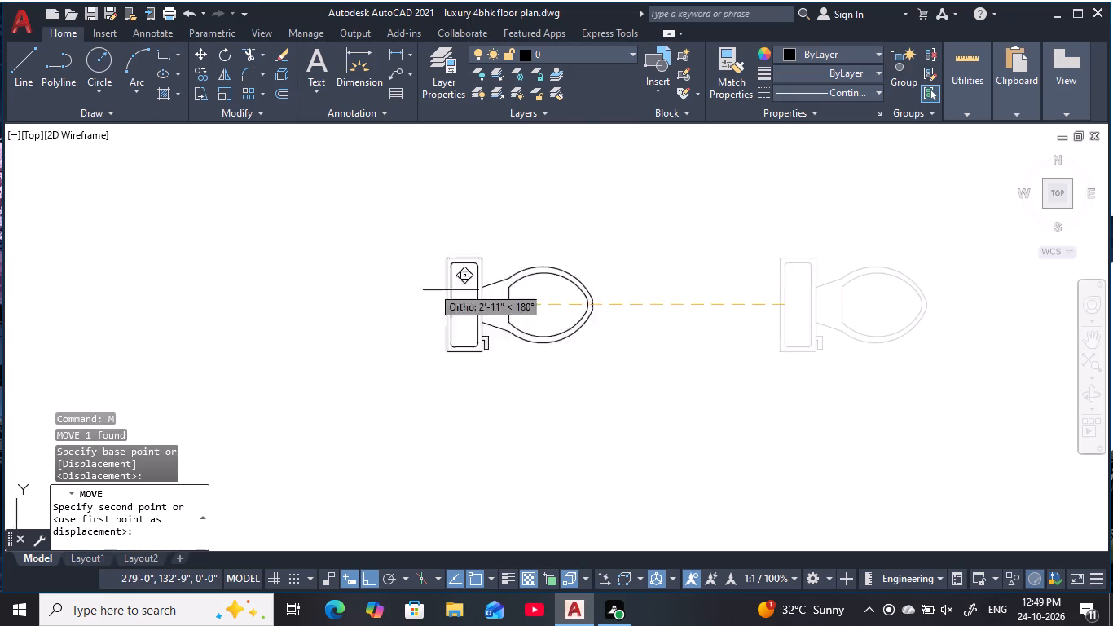
middle_click_drag(318, 280, 838, 276)
scroll(952, 273, "down", 4)
middle_click_drag(287, 289, 267, 286)
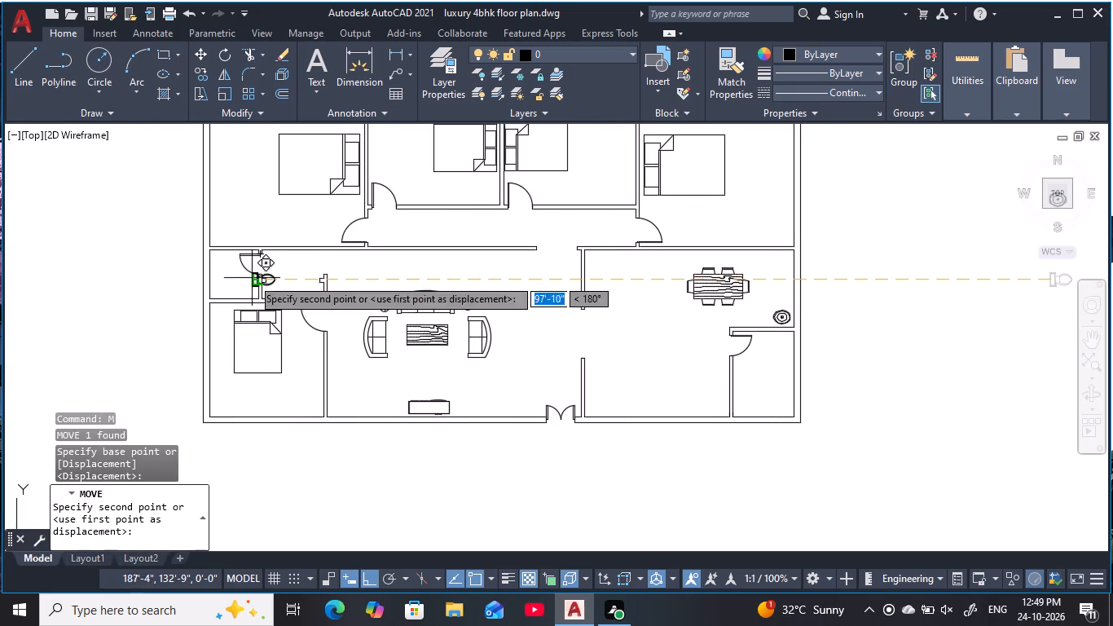
middle_click_drag(282, 284, 502, 313)
scroll(449, 308, "up", 3)
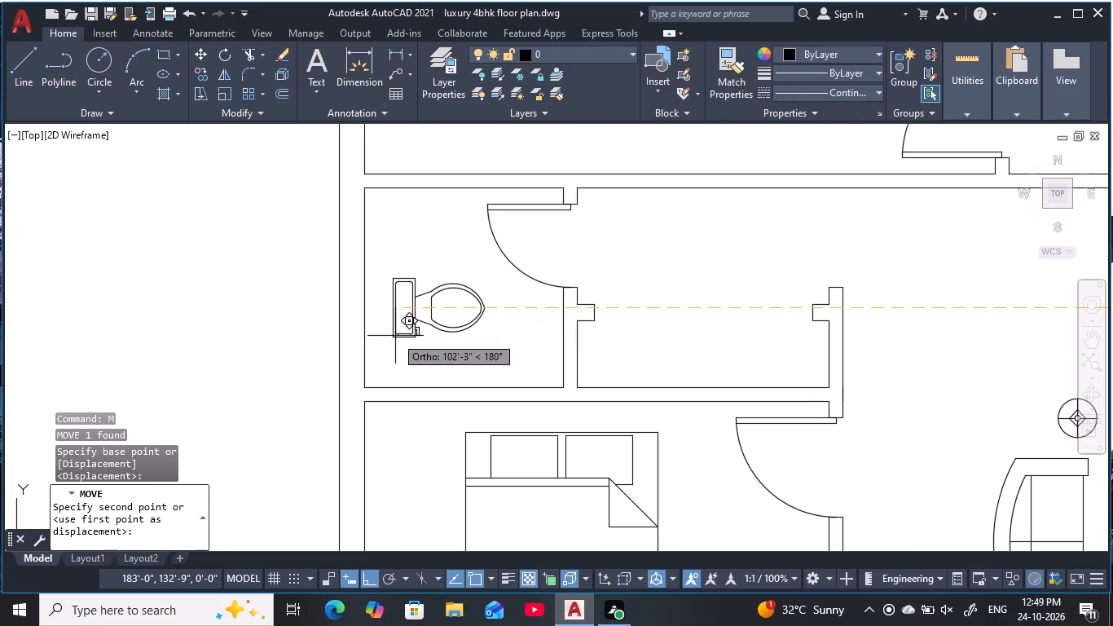
key("F8")
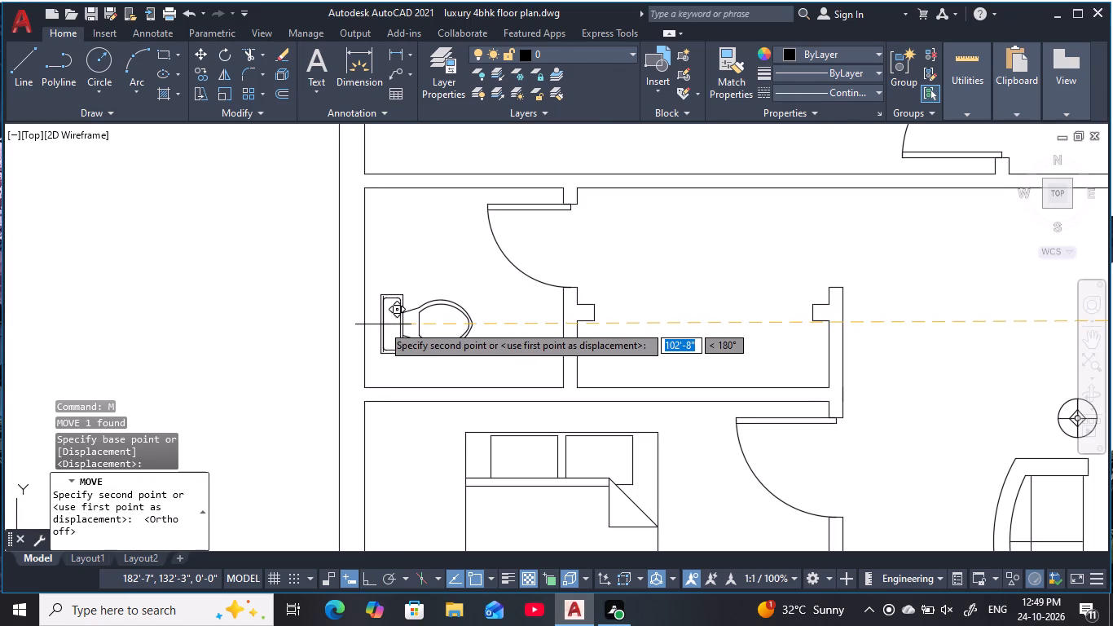
left_click(379, 324)
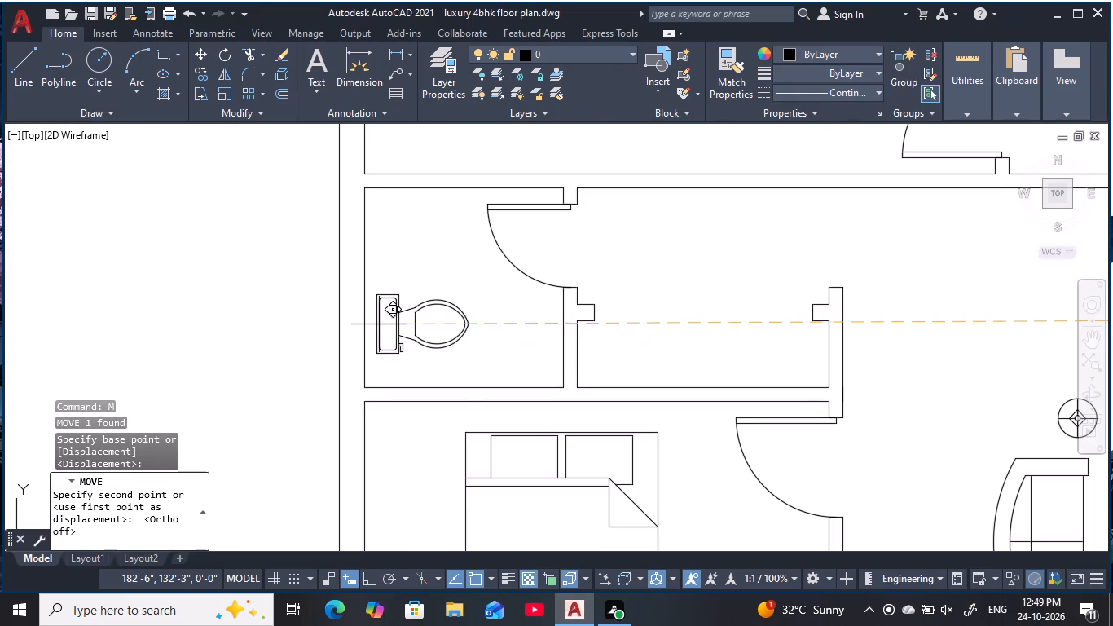
key("Escape")
Review the whole floor plan to check the placed toilets and furniture and the rooms still lacking blocks.
scroll(472, 303, "down", 4)
middle_click_drag(482, 298, 424, 340)
scroll(480, 363, "up", 1)
middle_click_drag(483, 364, 437, 390)
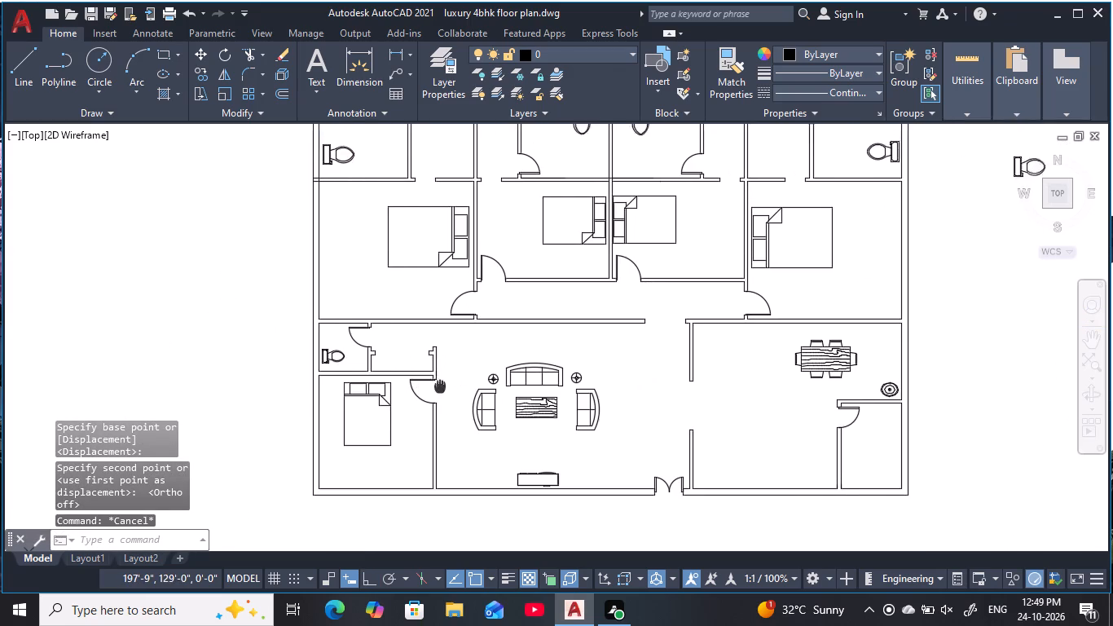
middle_click_drag(437, 390, 411, 408)
middle_click_drag(508, 333, 492, 346)
scroll(492, 346, "down", 1)
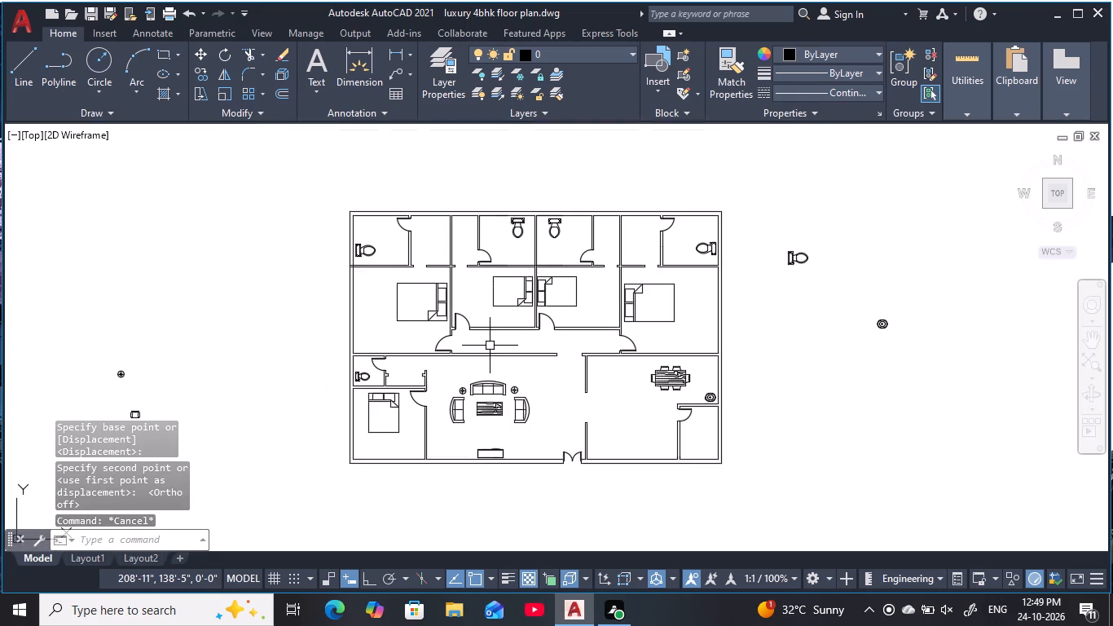
middle_click_drag(487, 349, 470, 355)
scroll(644, 272, "up", 1)
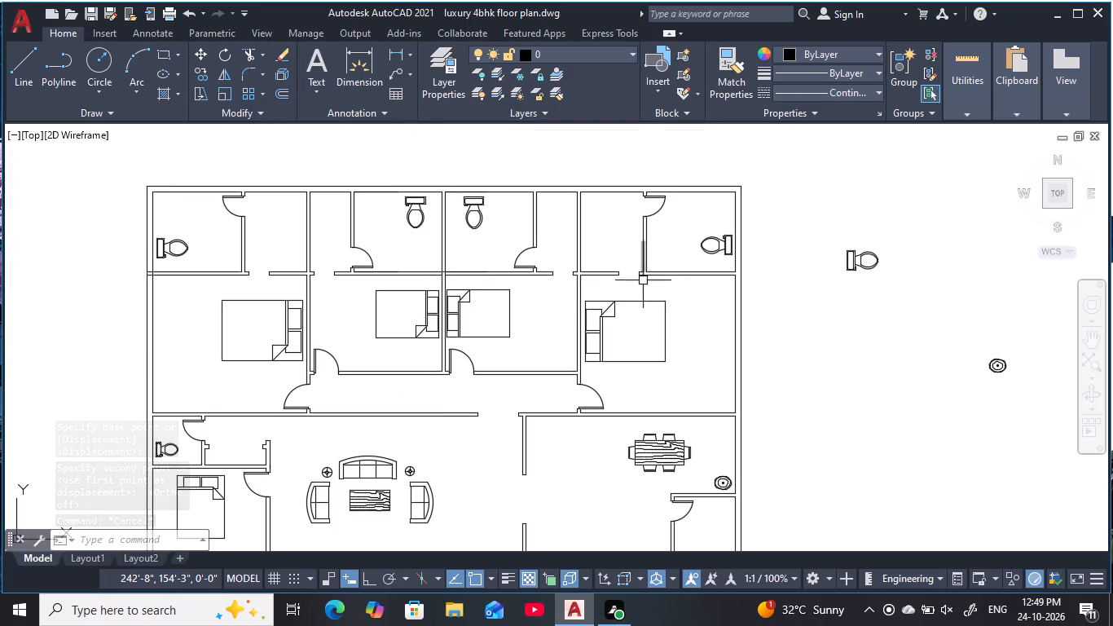
middle_click_drag(665, 364, 671, 325)
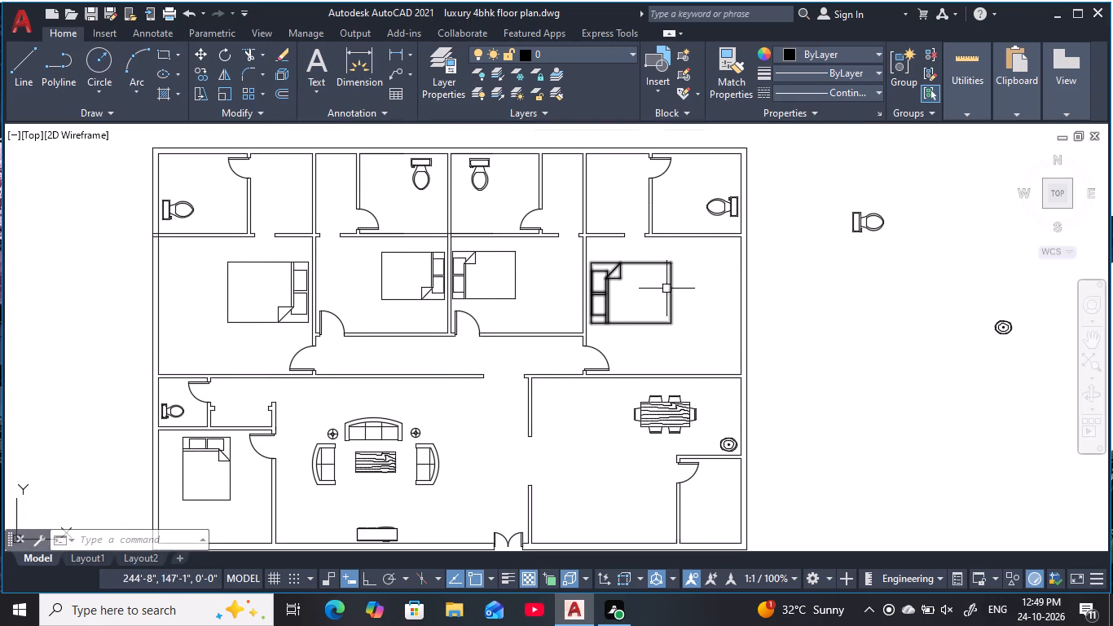
middle_click_drag(658, 342, 682, 289)
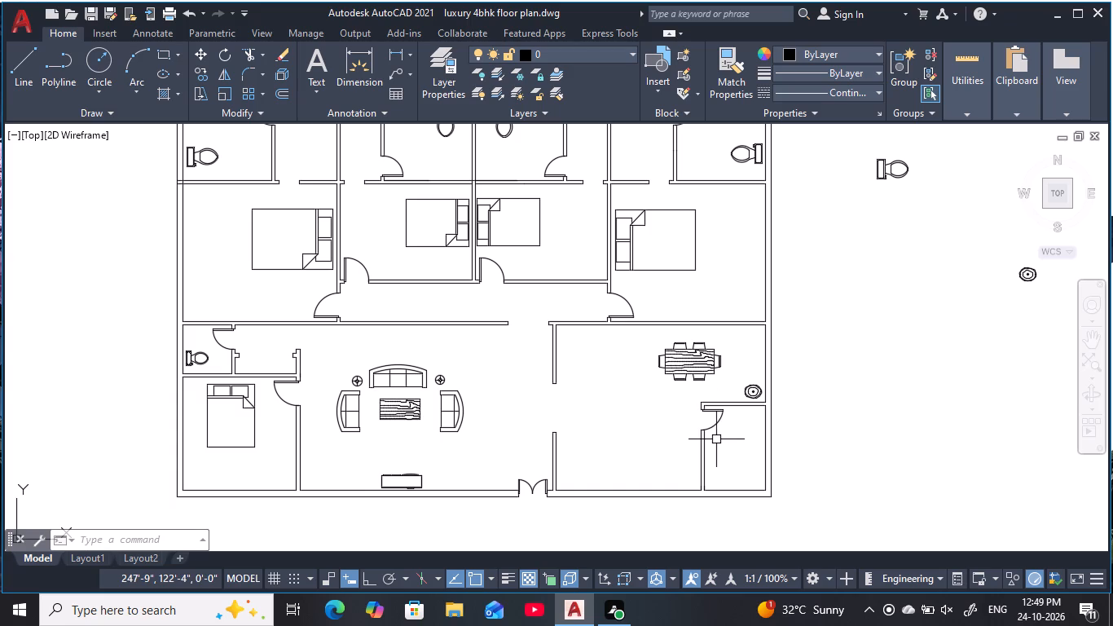
scroll(596, 445, "down", 1)
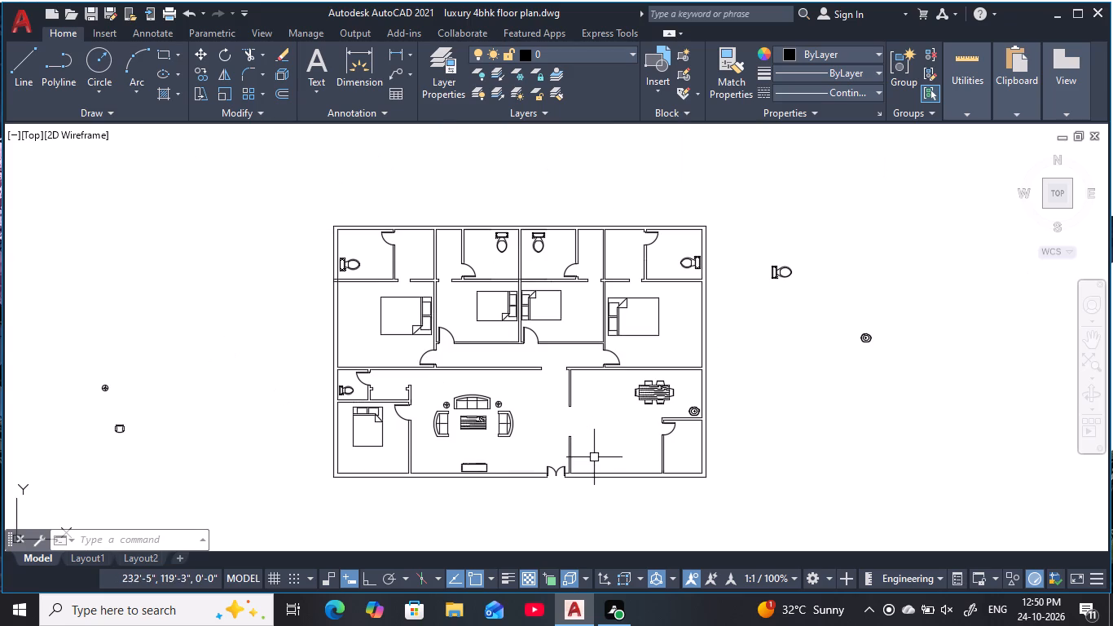
scroll(579, 447, "up", 1)
key("Escape")
key("Escape")
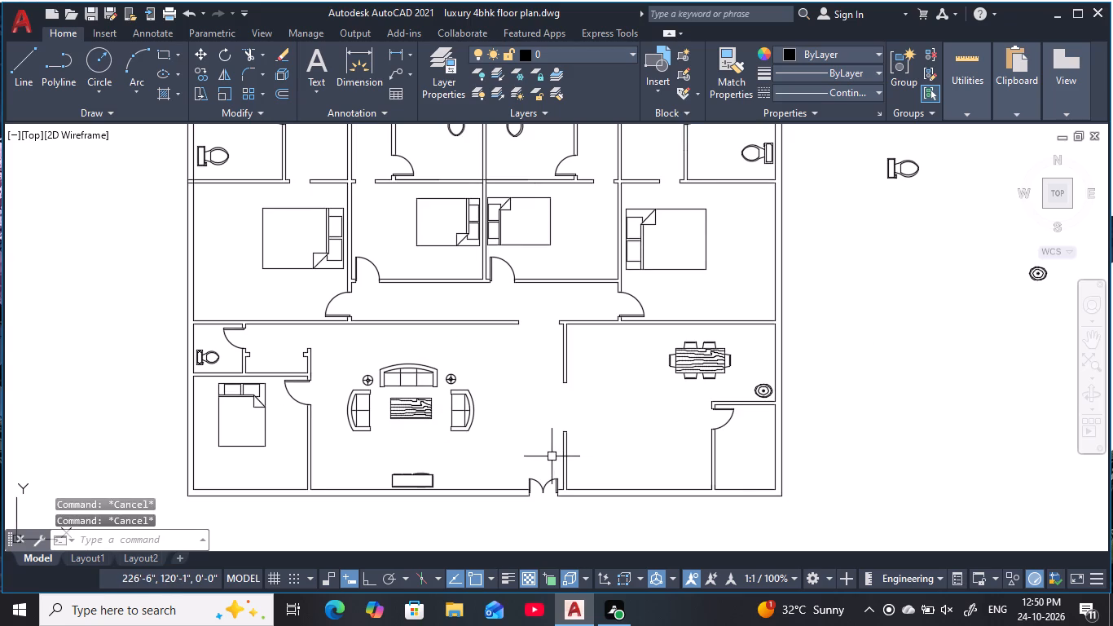
key("Escape")
key("Escape")
middle_click_drag(442, 443, 468, 487)
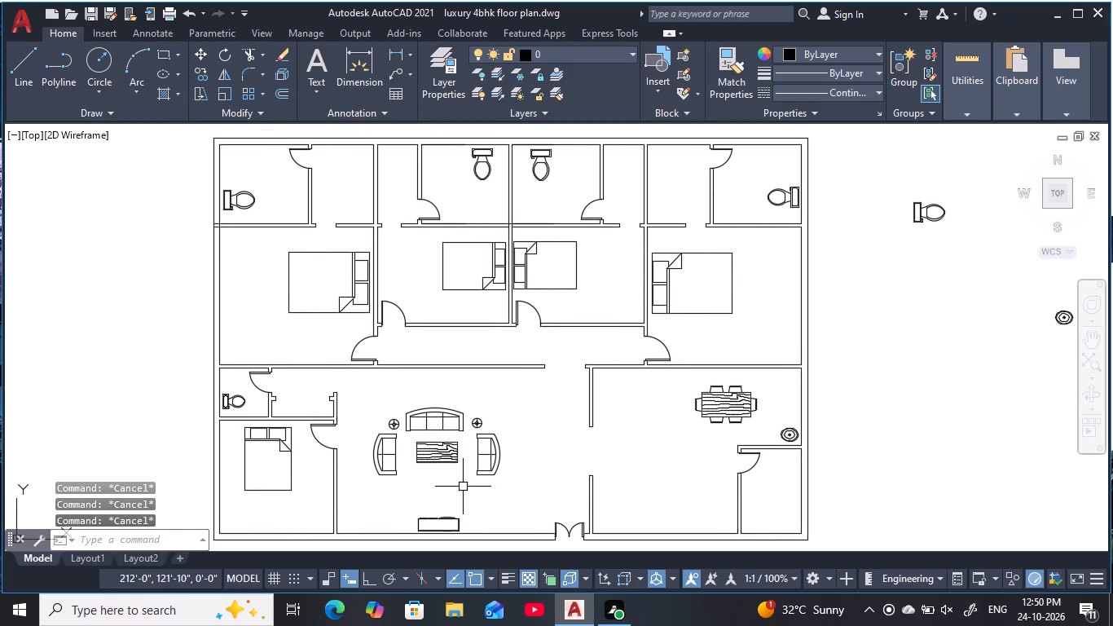
Open DesignCenter and browse through Sample, en-us and DesignCenter to the blocks of Kitchens.dwg.
key("ctrl+2")
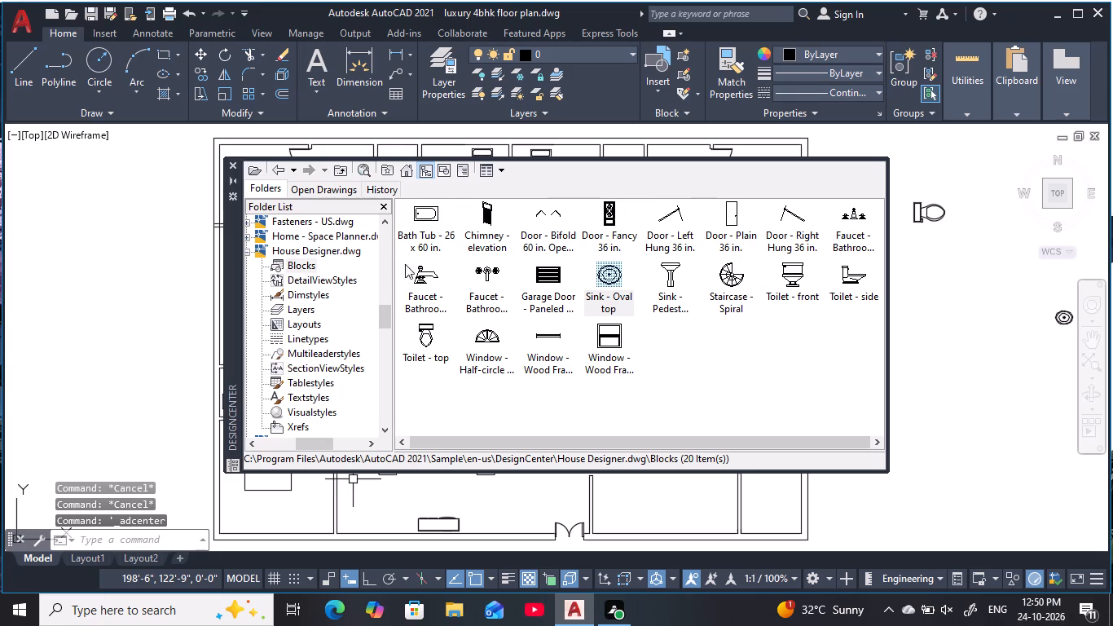
left_click(411, 175)
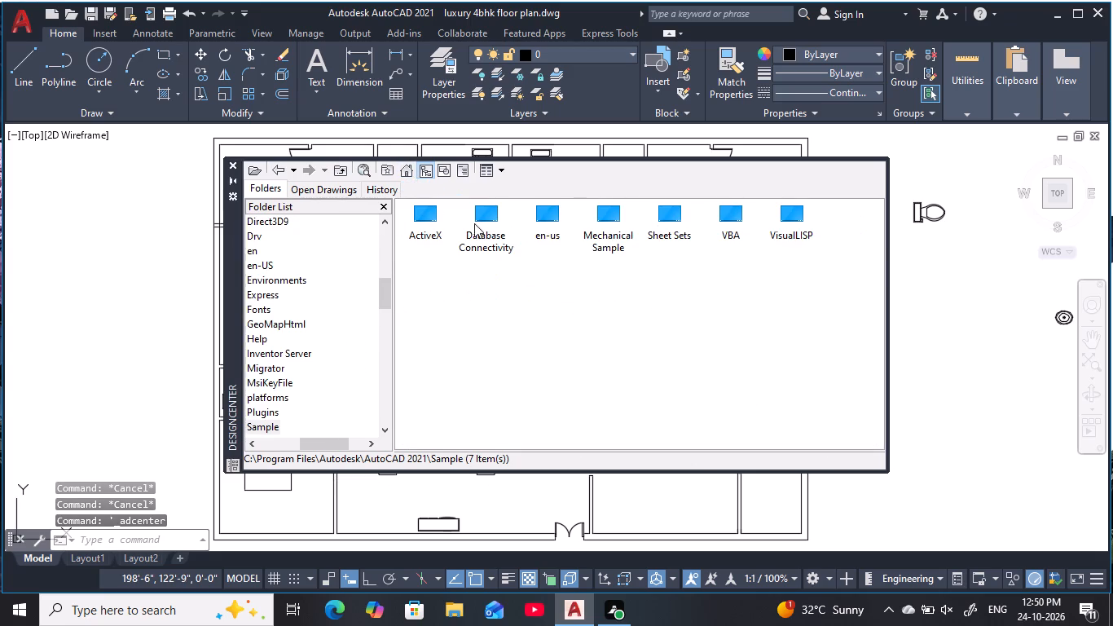
double_click(541, 224)
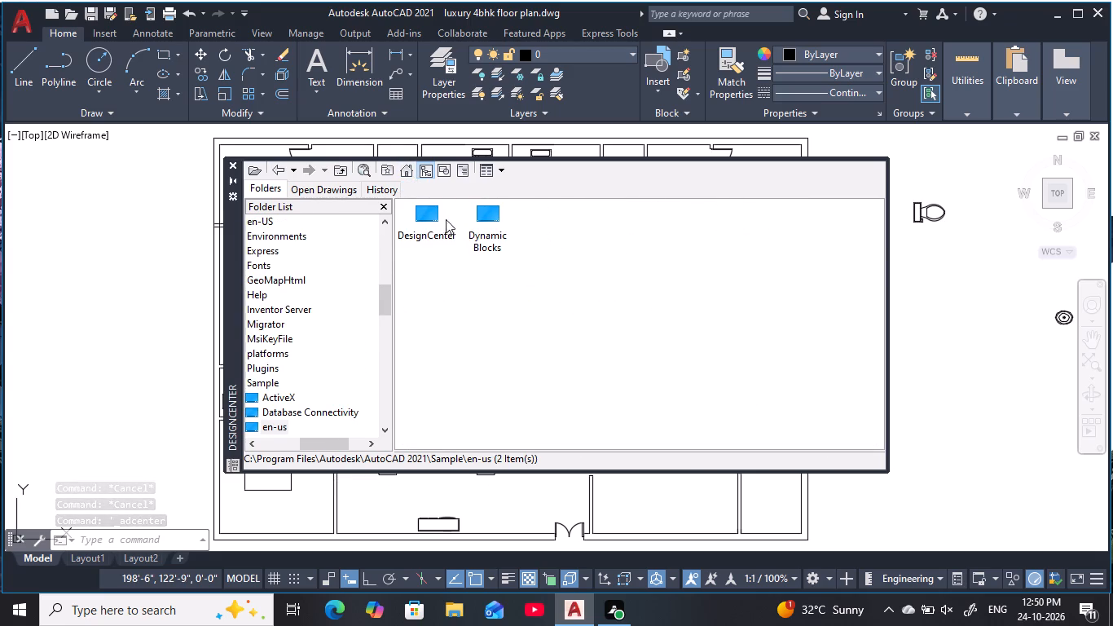
double_click(438, 221)
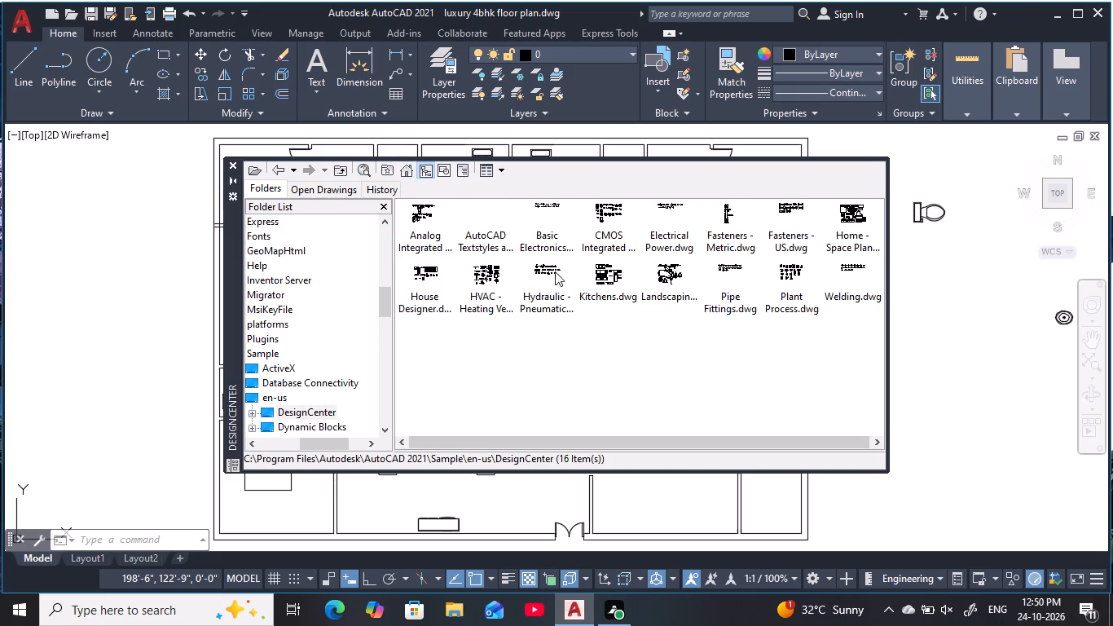
double_click(600, 282)
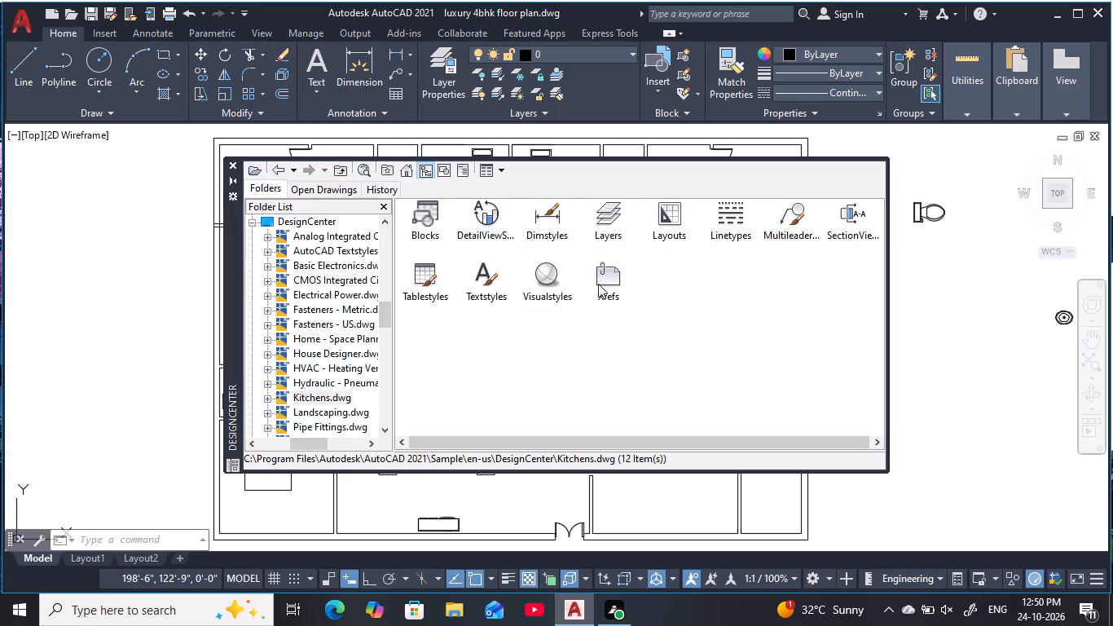
left_click(433, 221)
double_click(433, 220)
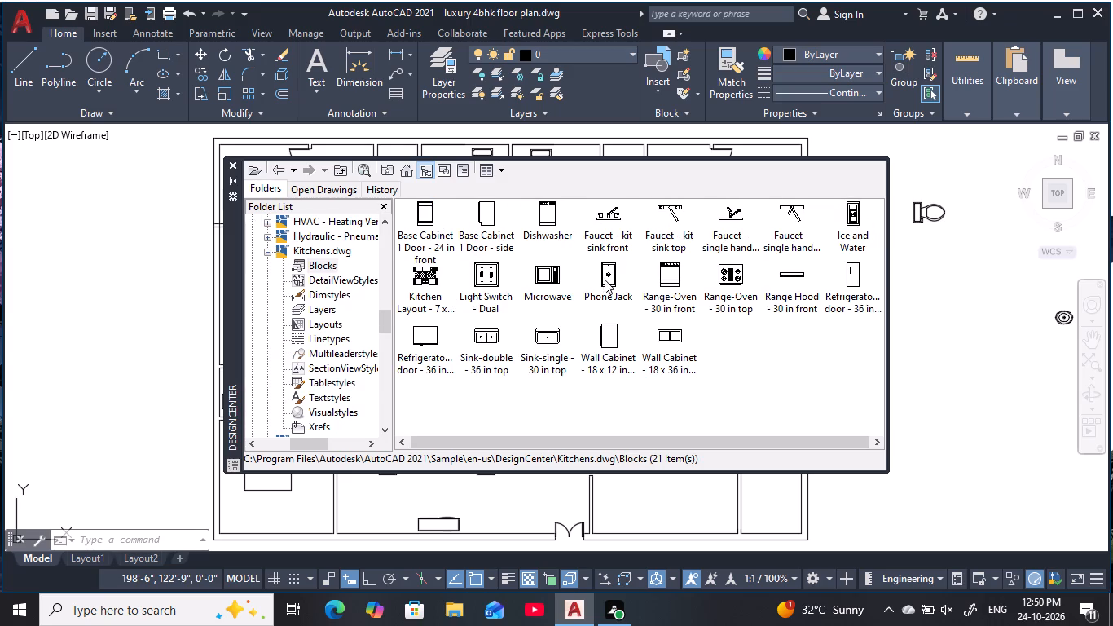
Insert the Range-Oven 30 in top and front, 36 in double sink, 30 in single sink, wide refrigerator and dishwasher blocks outside the plan's east wall.
left_click_drag(728, 278, 963, 405)
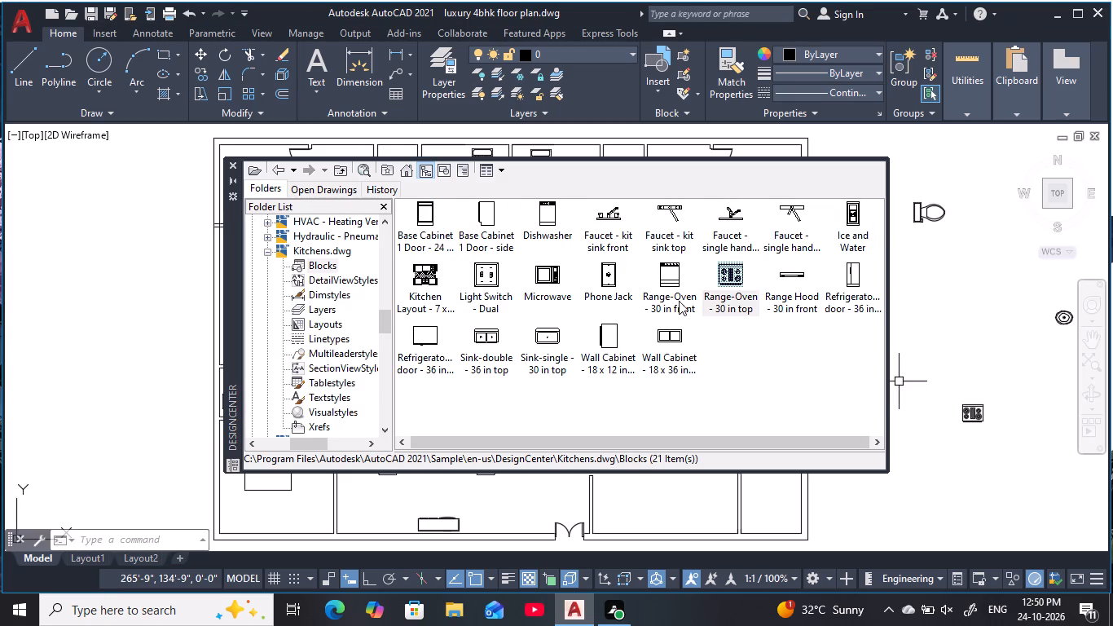
left_click_drag(660, 278, 970, 359)
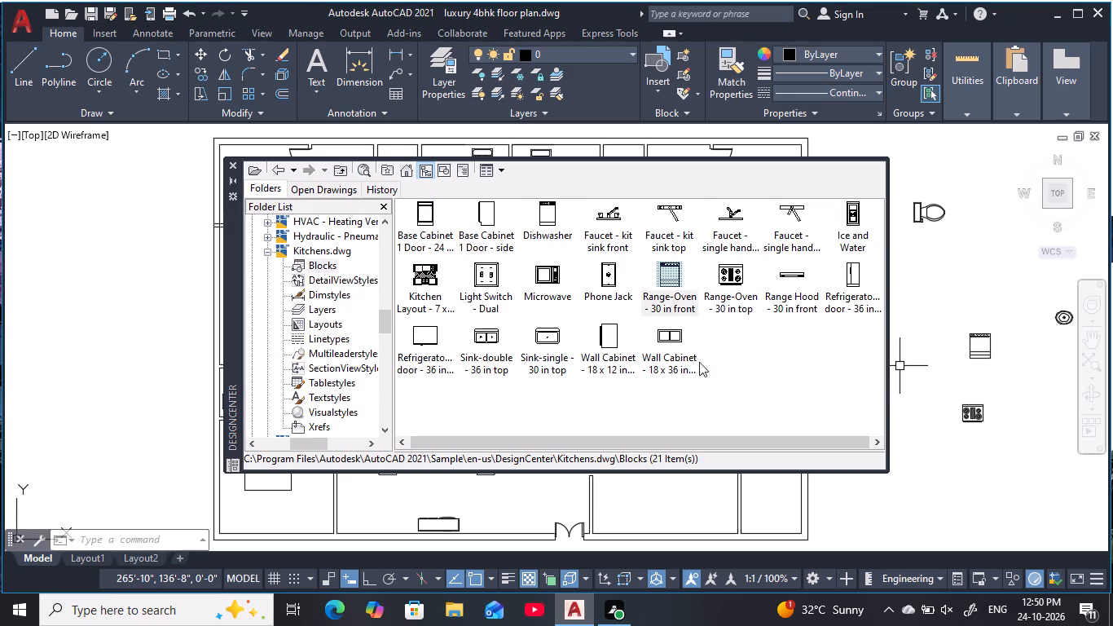
left_click_drag(495, 347, 854, 421)
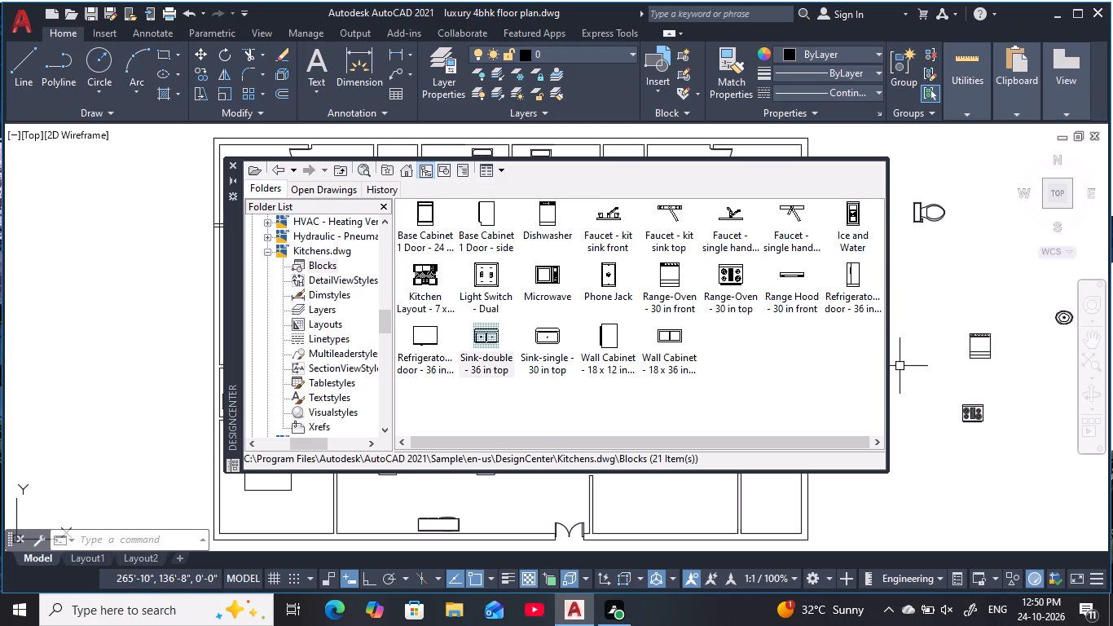
left_click_drag(854, 421, 1005, 460)
left_click_drag(537, 339, 1023, 402)
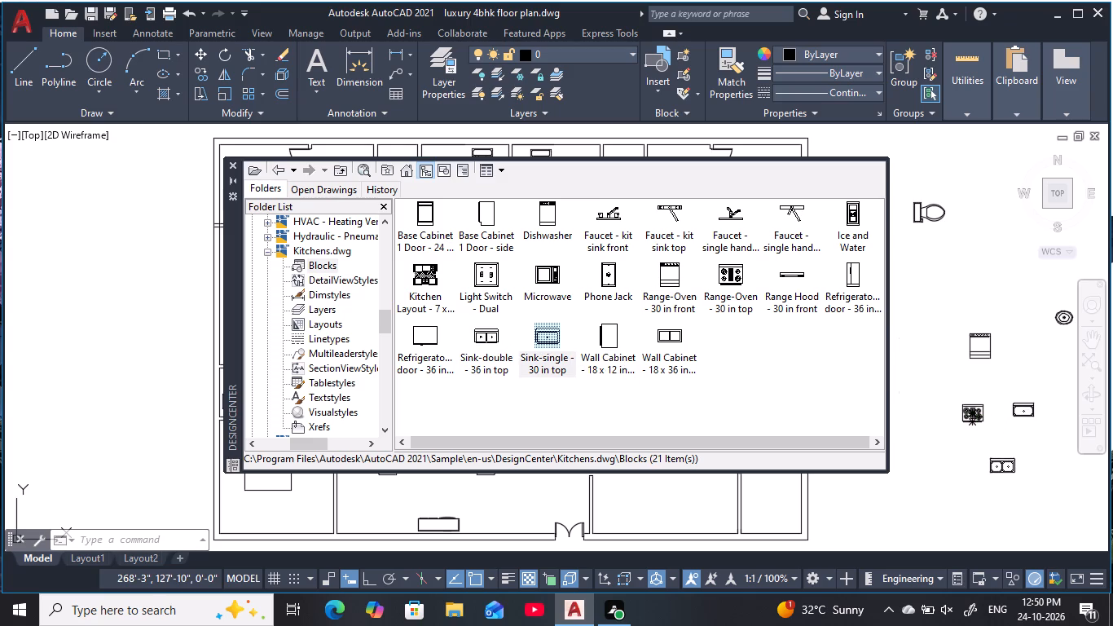
left_click_drag(1023, 402, 1023, 401)
left_click_drag(432, 342, 969, 483)
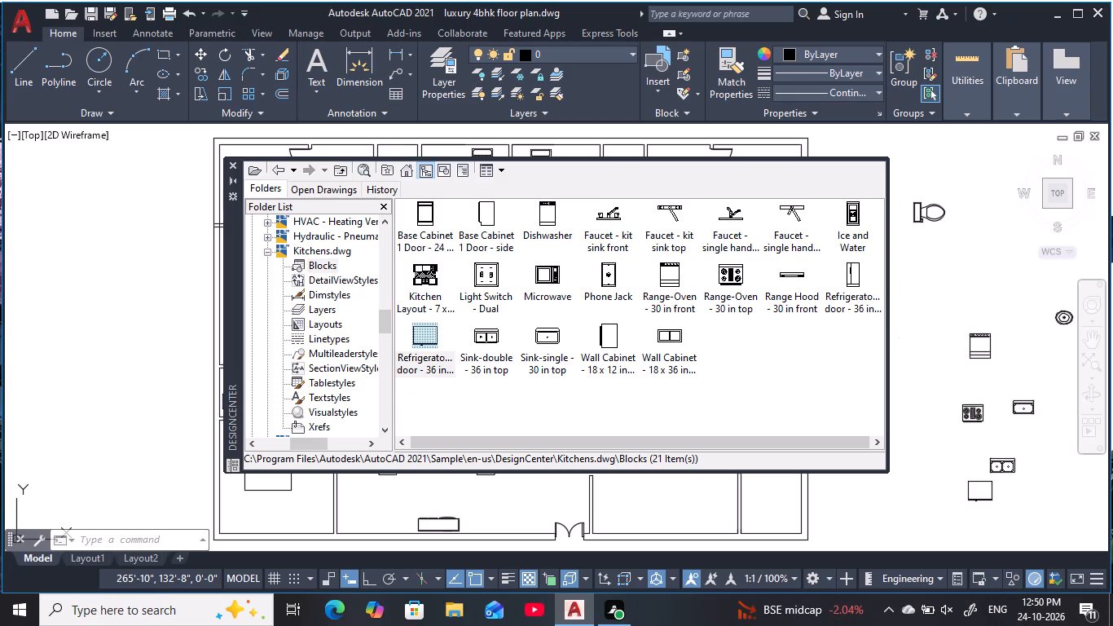
left_click_drag(969, 483, 967, 494)
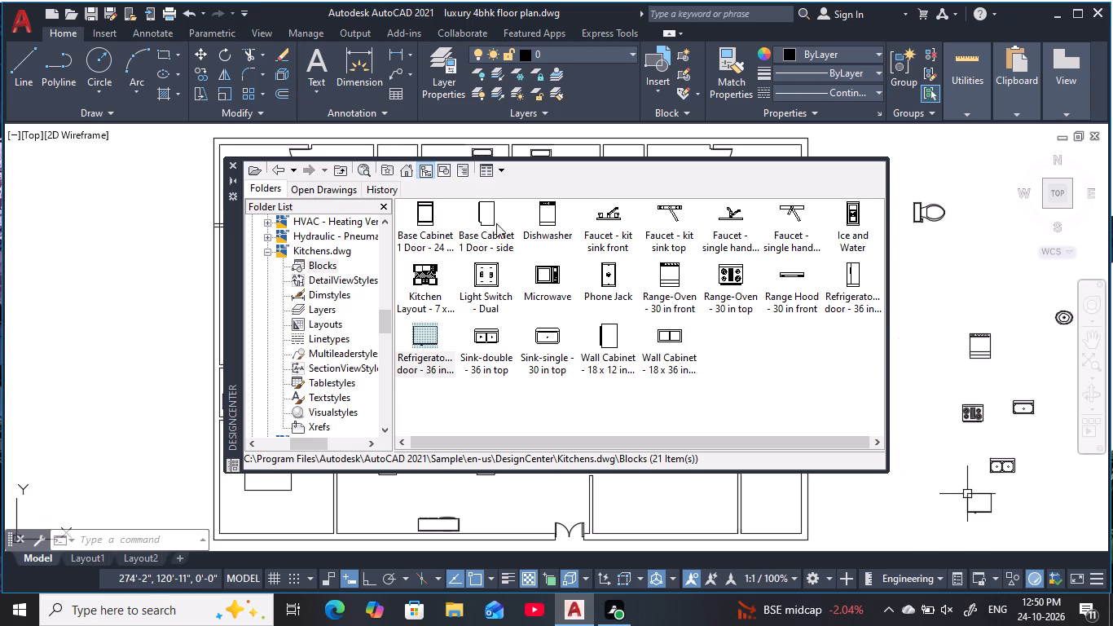
left_click_drag(542, 218, 915, 493)
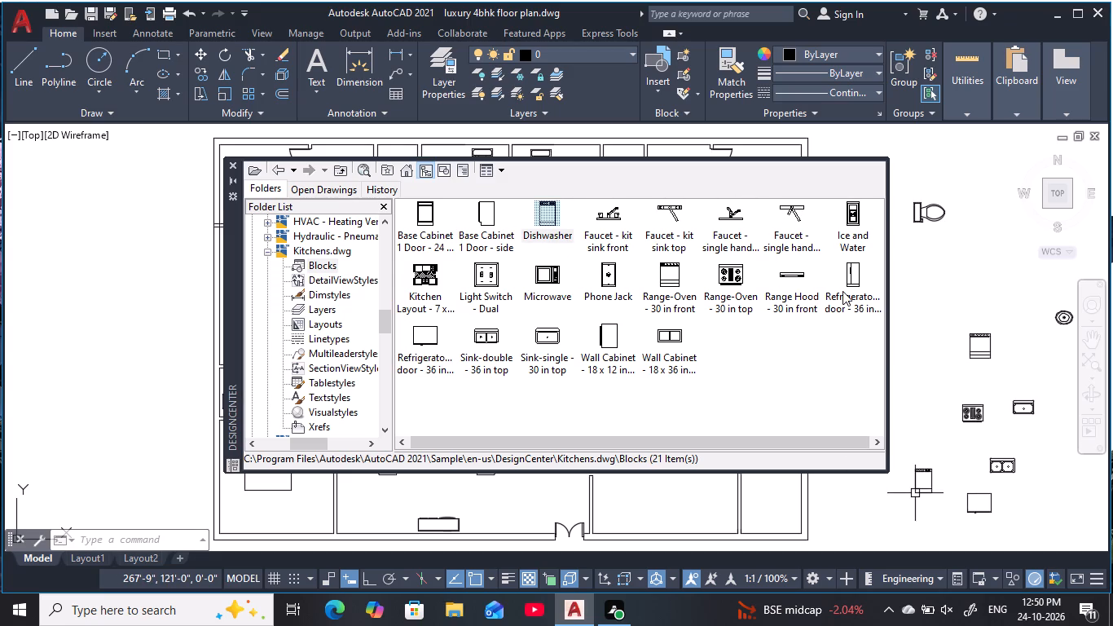
left_click(234, 167)
middle_click_drag(653, 457, 592, 384)
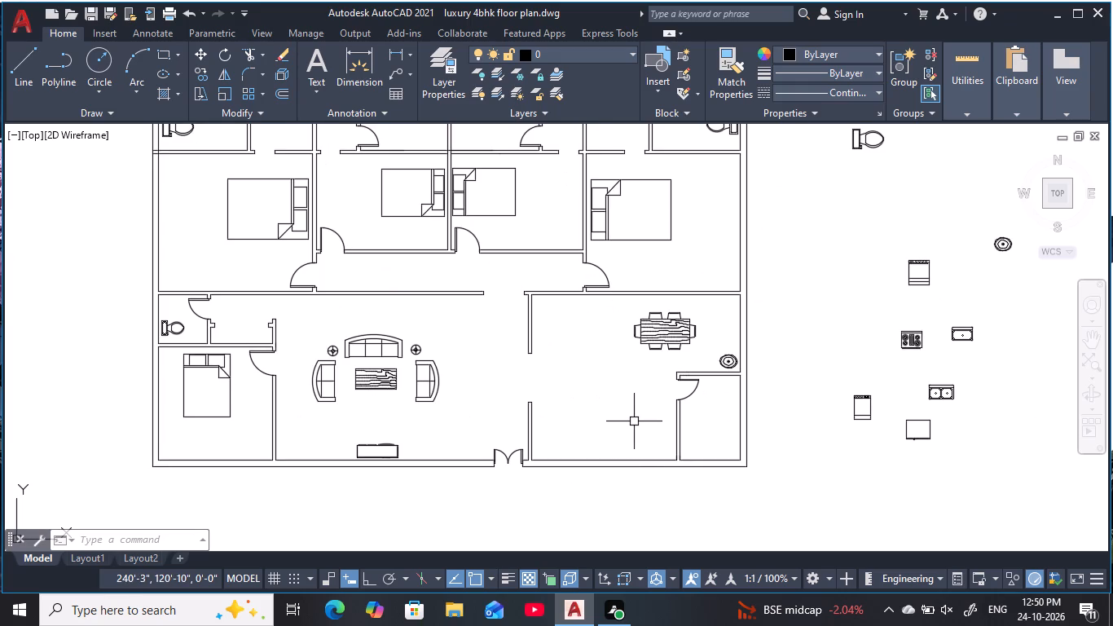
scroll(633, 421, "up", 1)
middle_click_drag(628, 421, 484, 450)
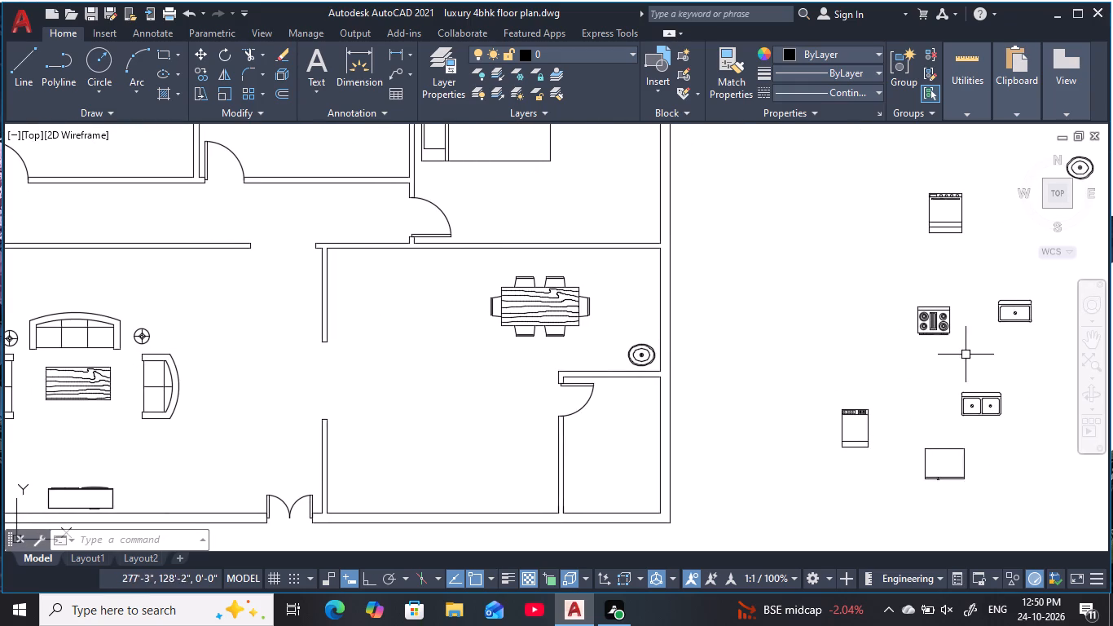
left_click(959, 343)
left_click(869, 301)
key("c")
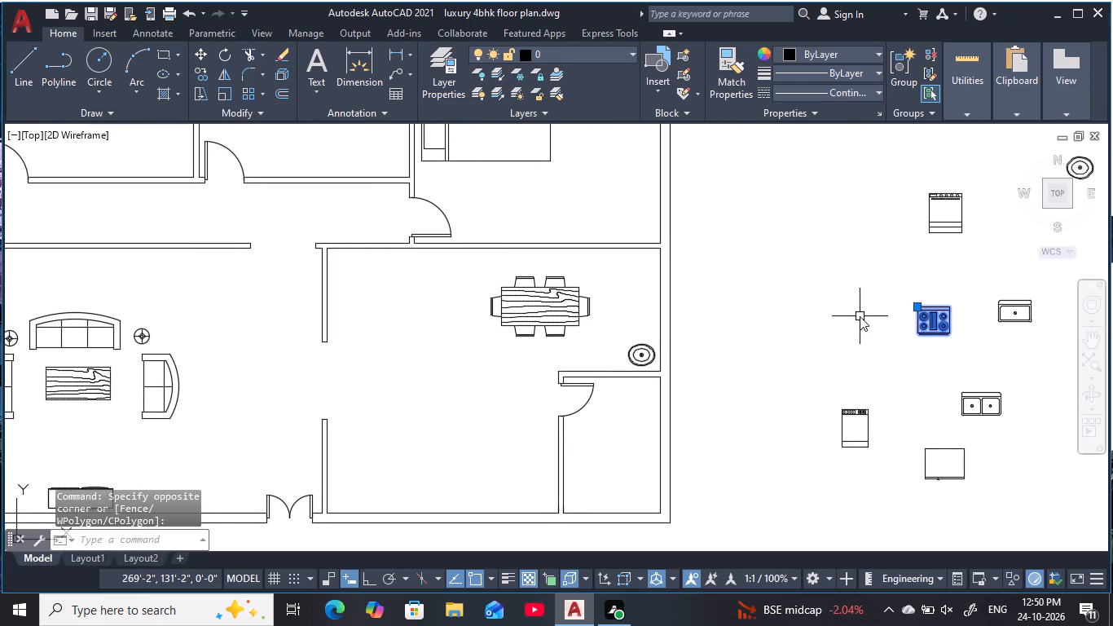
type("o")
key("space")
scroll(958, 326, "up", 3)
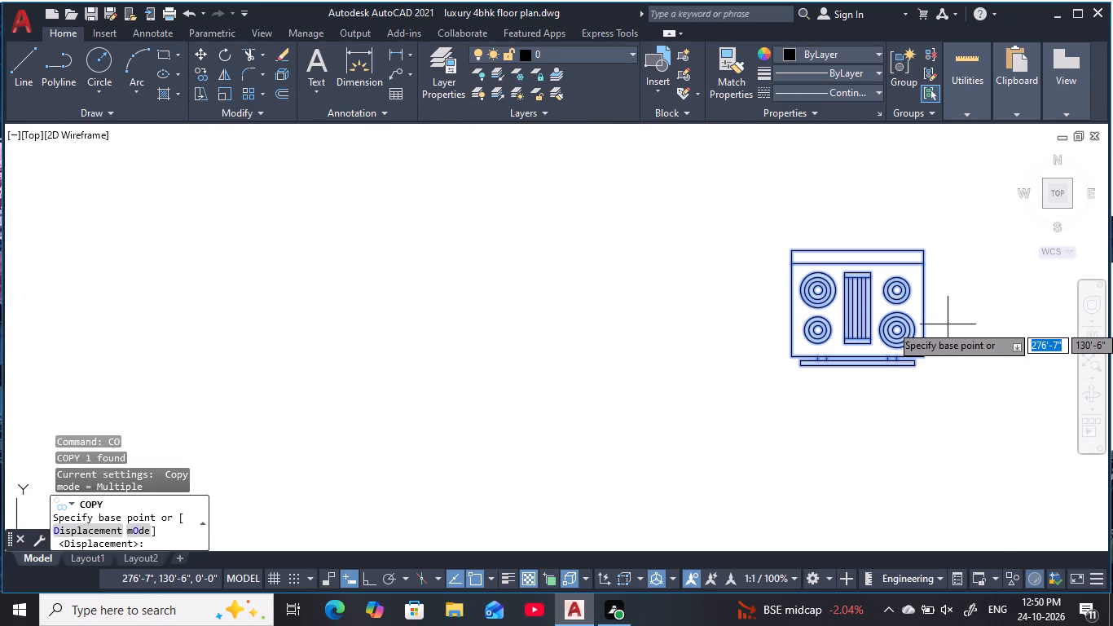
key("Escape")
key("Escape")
Rotate the top-view range block outside the east wall by 180° with Ortho on.
left_click(984, 398)
left_click(724, 215)
type("ro")
key("space")
left_click(894, 317)
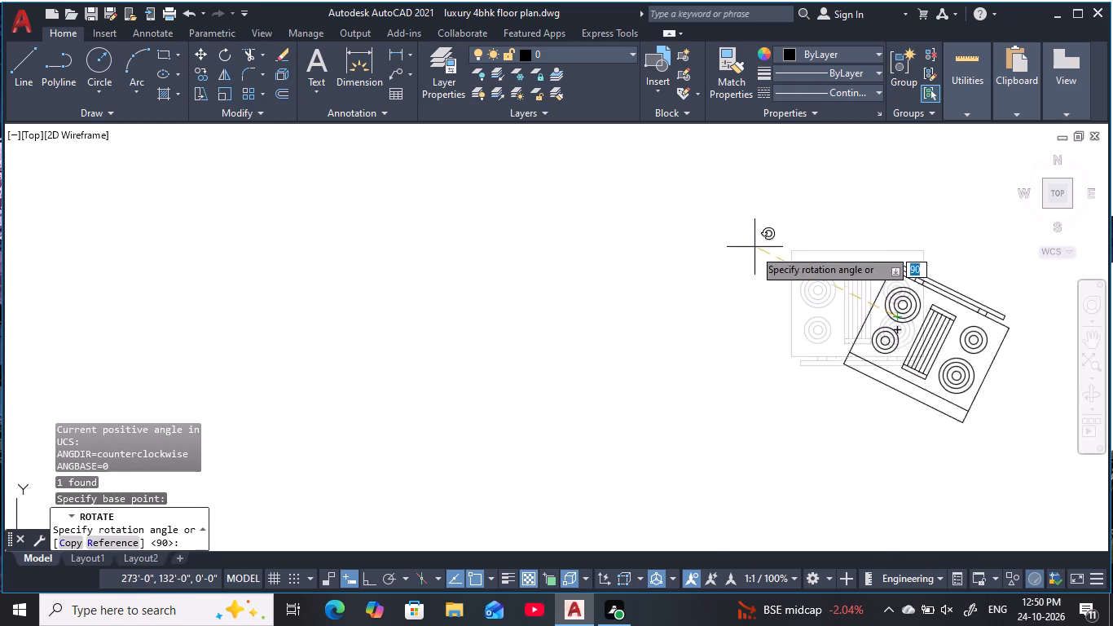
key("F8")
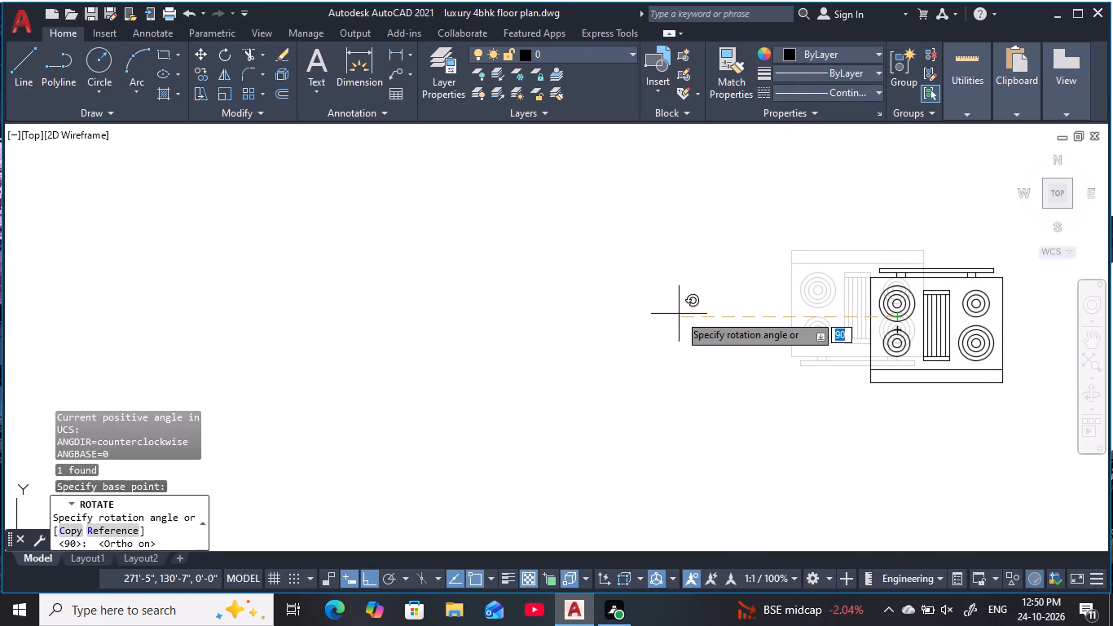
left_click(679, 314)
key("Escape")
key("Escape")
Copy the rotated range from its bottom edge midpoint, Ortho off, to just inside the south wall of the kitchen area below the dining table.
left_click(1010, 379)
left_click(781, 257)
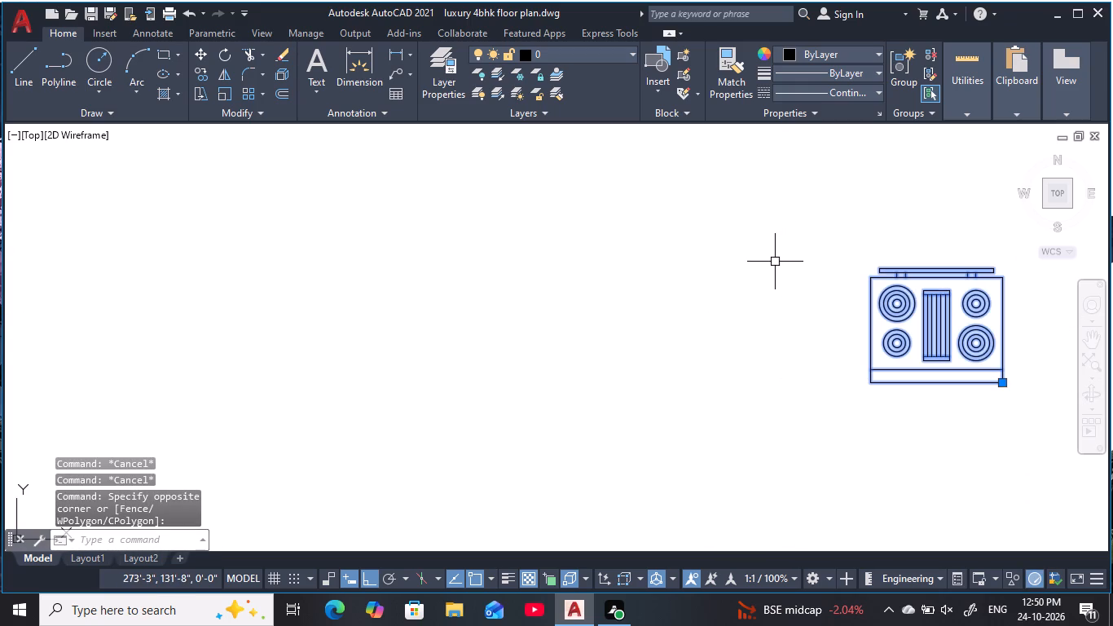
key("c")
key("o")
key("space")
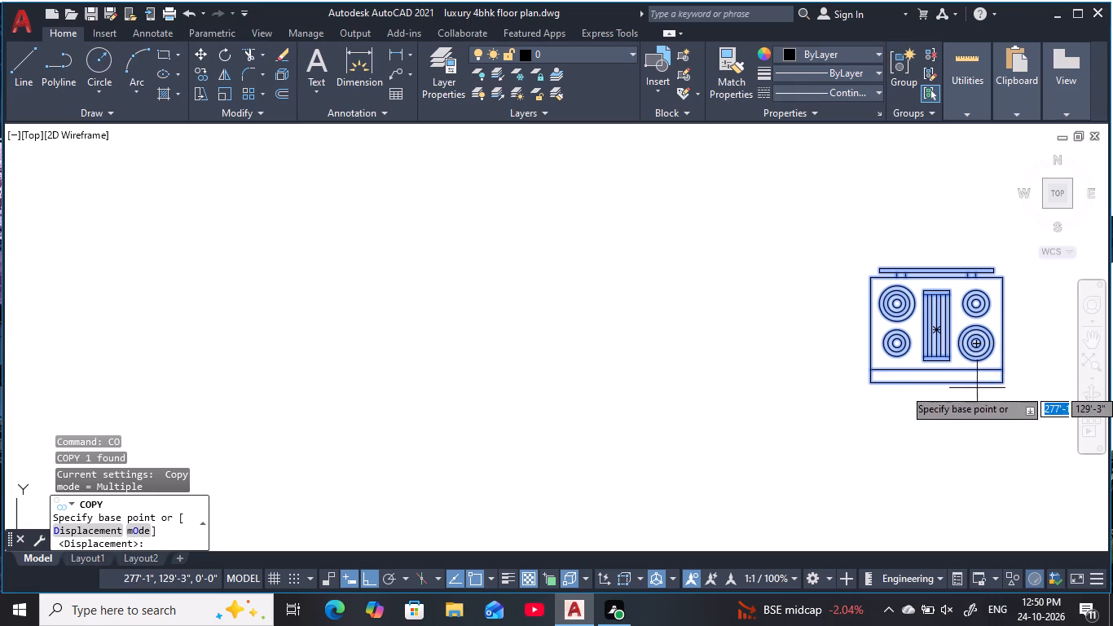
left_click(934, 385)
middle_click_drag(711, 447, 749, 428)
scroll(779, 420, "down", 3)
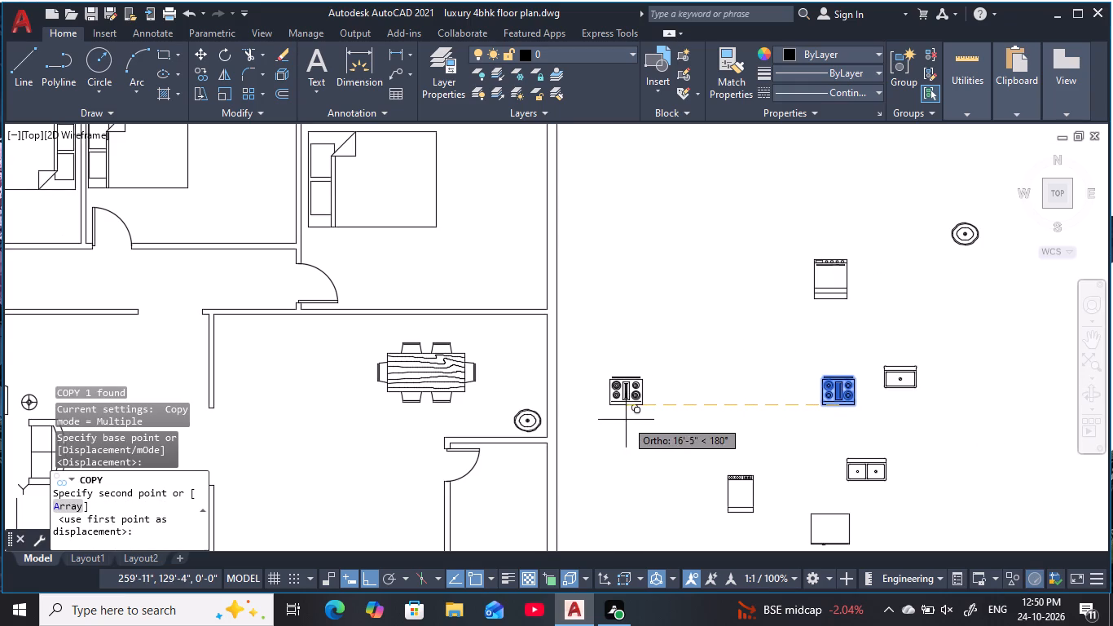
key("F8")
middle_click_drag(579, 427, 988, 233)
scroll(813, 374, "up", 2)
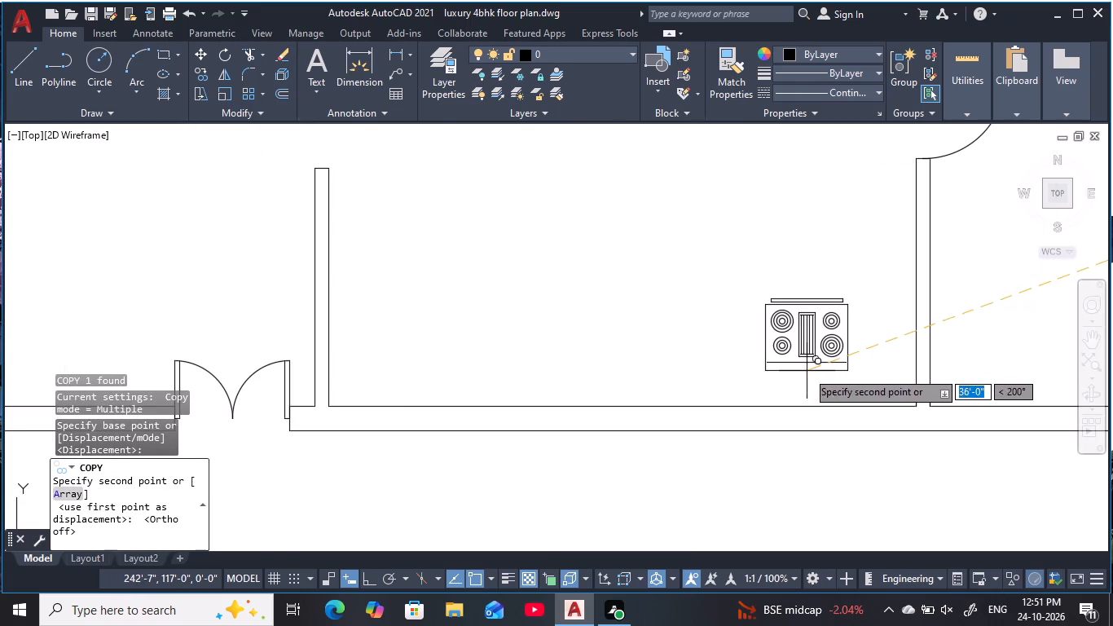
scroll(638, 386, "down", 1)
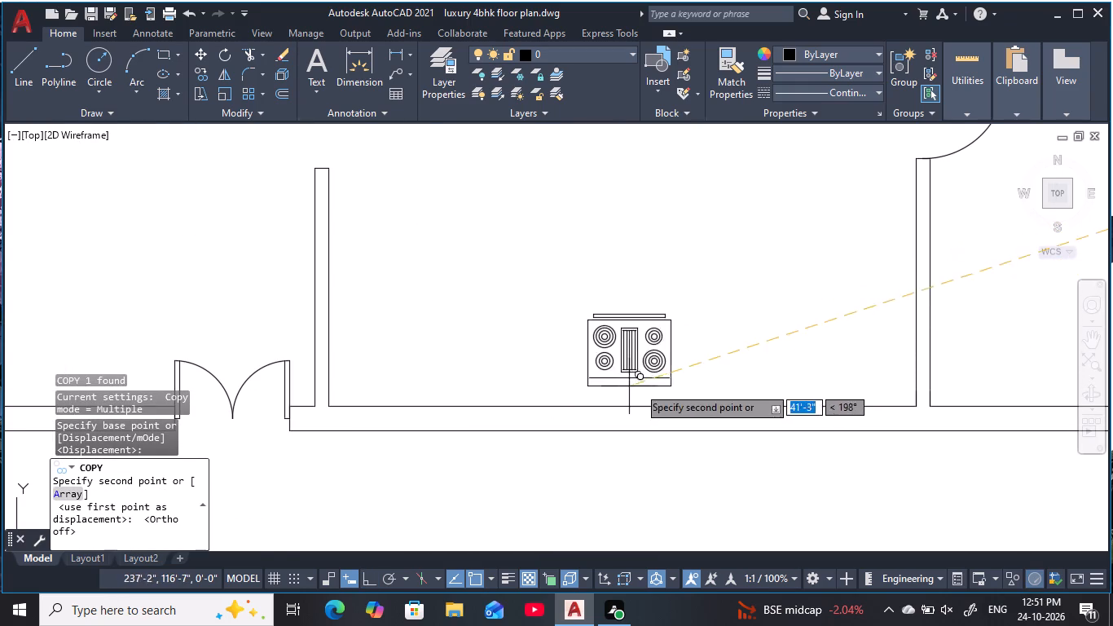
middle_click_drag(658, 384, 532, 388)
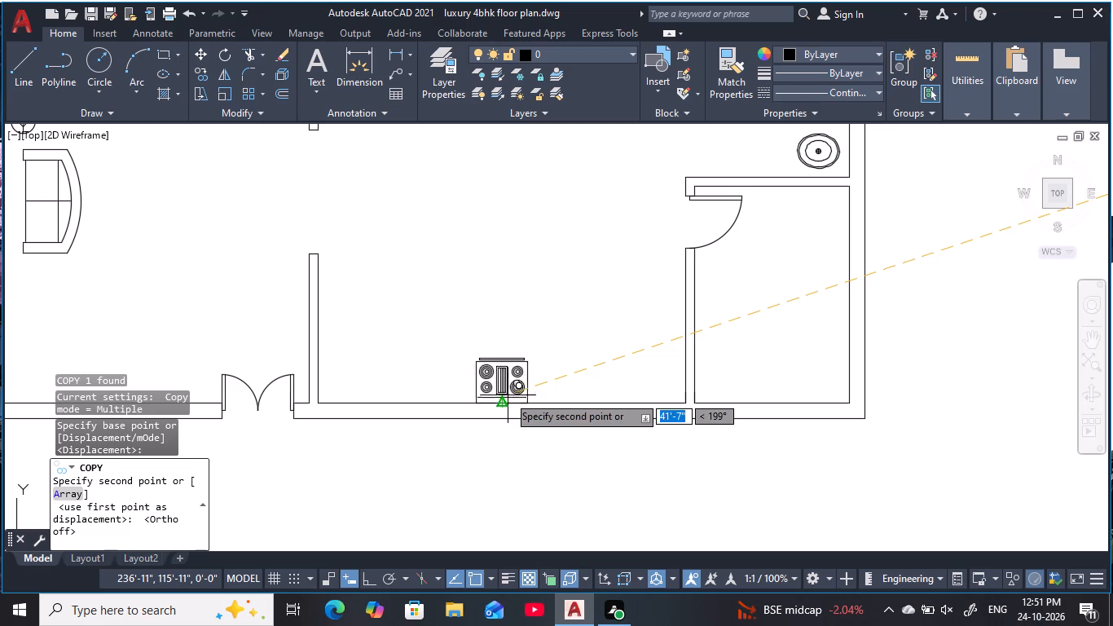
scroll(506, 395, "up", 1)
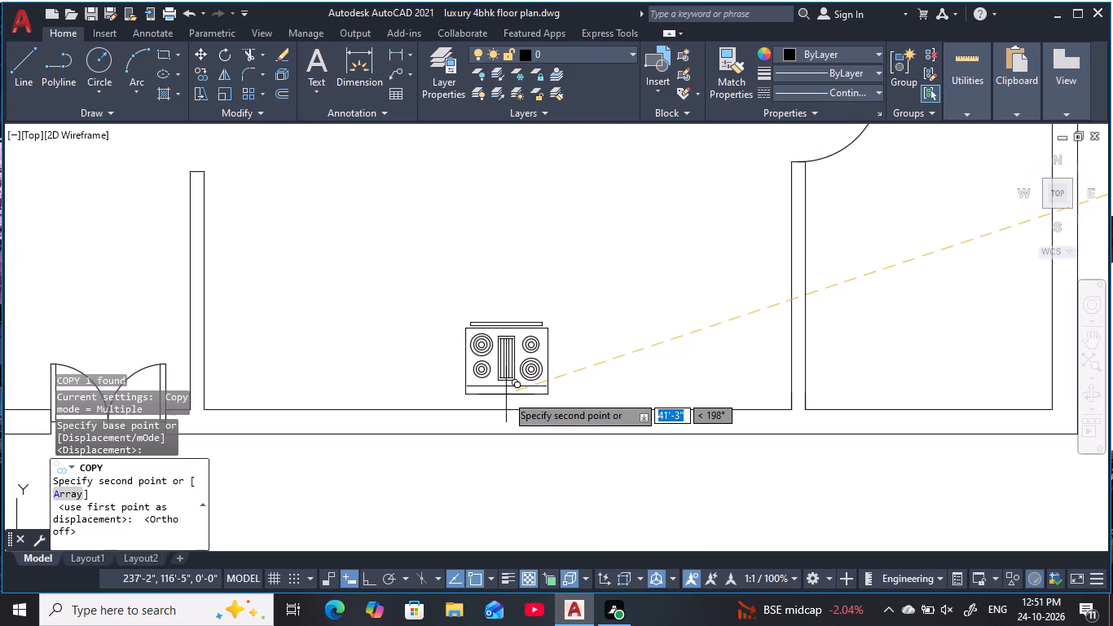
left_click(507, 400)
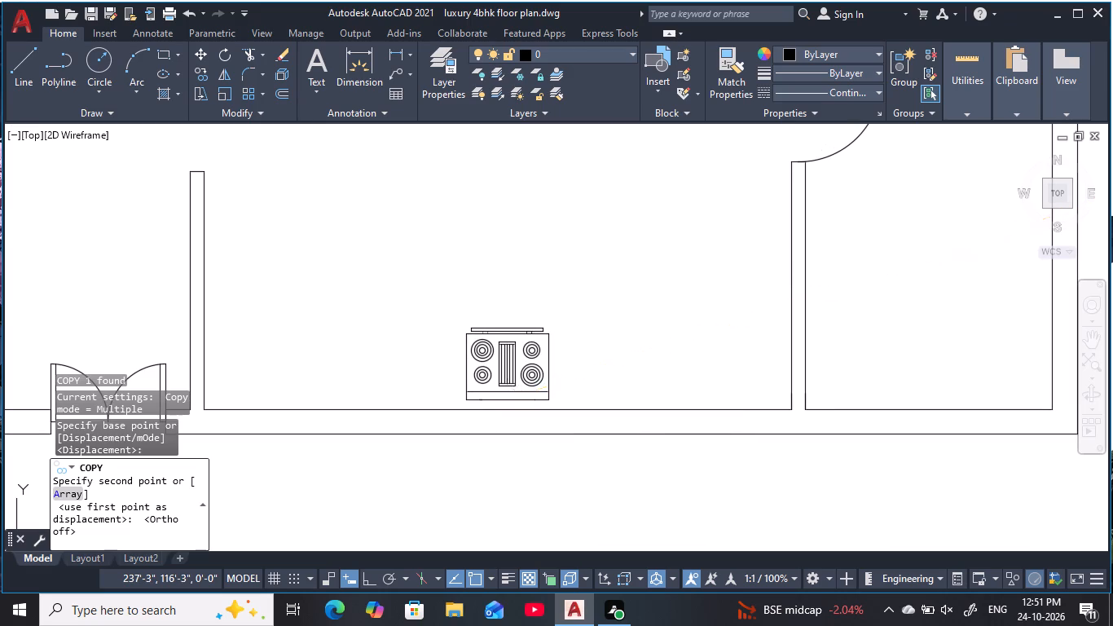
scroll(604, 374, "down", 2)
middle_click_drag(614, 374, 473, 383)
scroll(673, 396, "down", 1)
middle_click_drag(671, 408, 672, 434)
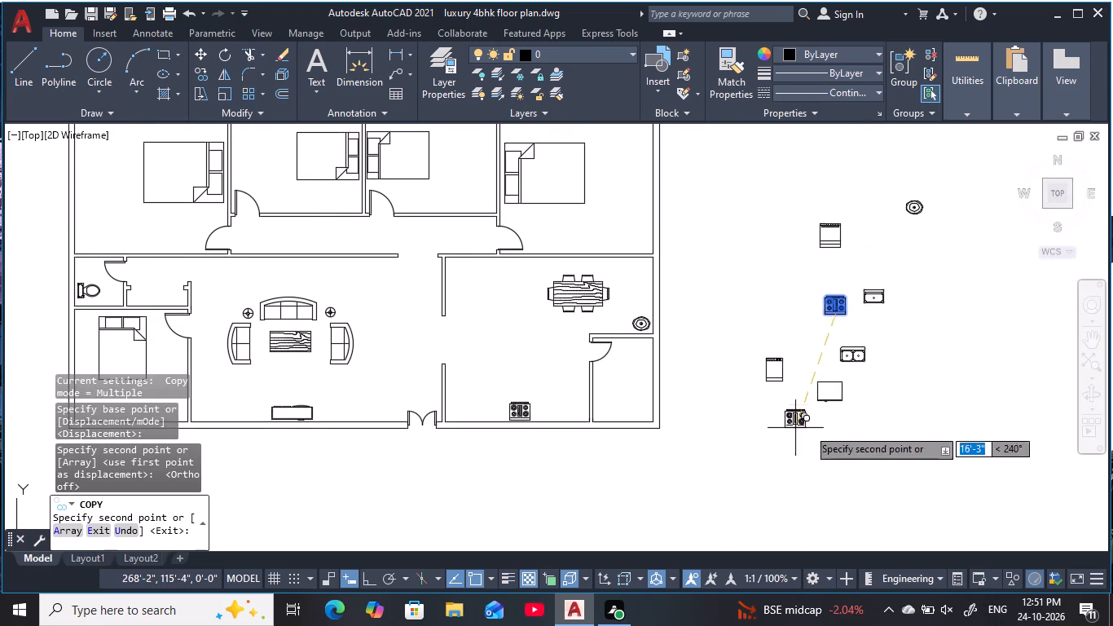
key("Escape")
key("Escape")
key("Escape")
key("Escape")
scroll(831, 408, "up", 3)
key("Escape")
key("Escape")
Copy the dishwasher by its bottom edge midpoint onto the kitchen's south wall, between the range and the small room's wall.
middle_click_drag(740, 363, 759, 386)
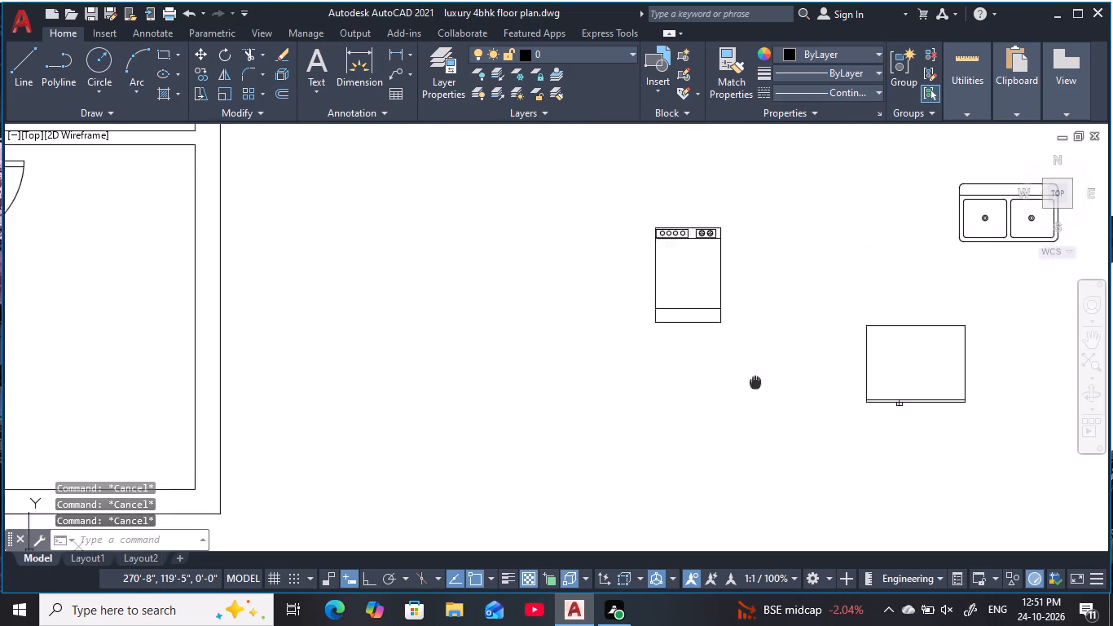
middle_click_drag(759, 386, 829, 477)
left_click(821, 466)
left_click(701, 311)
key("c")
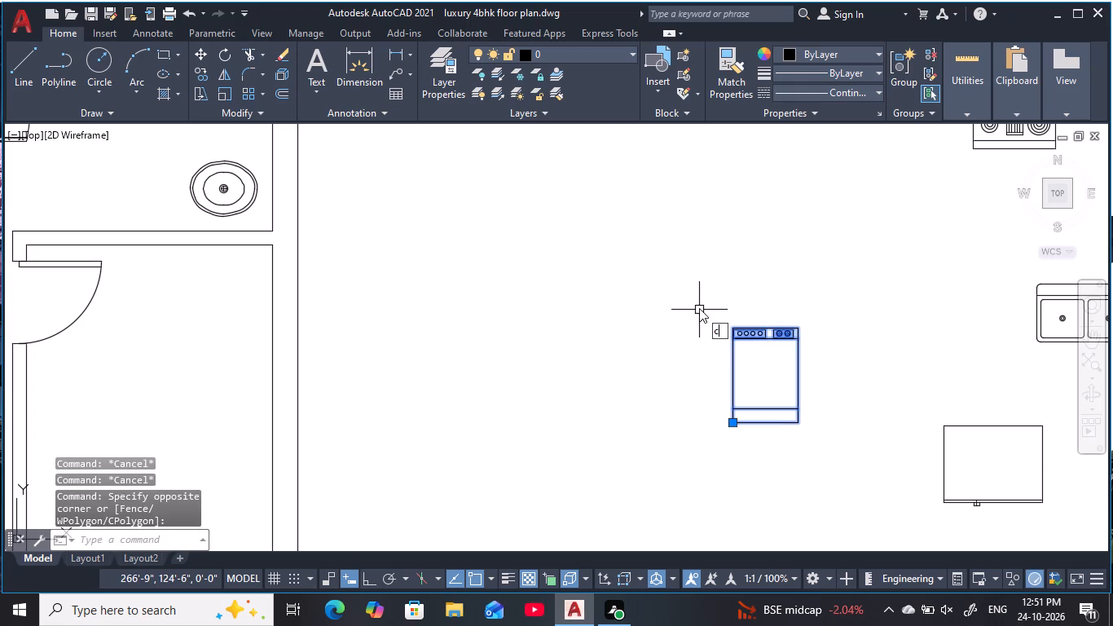
type("o")
key("space")
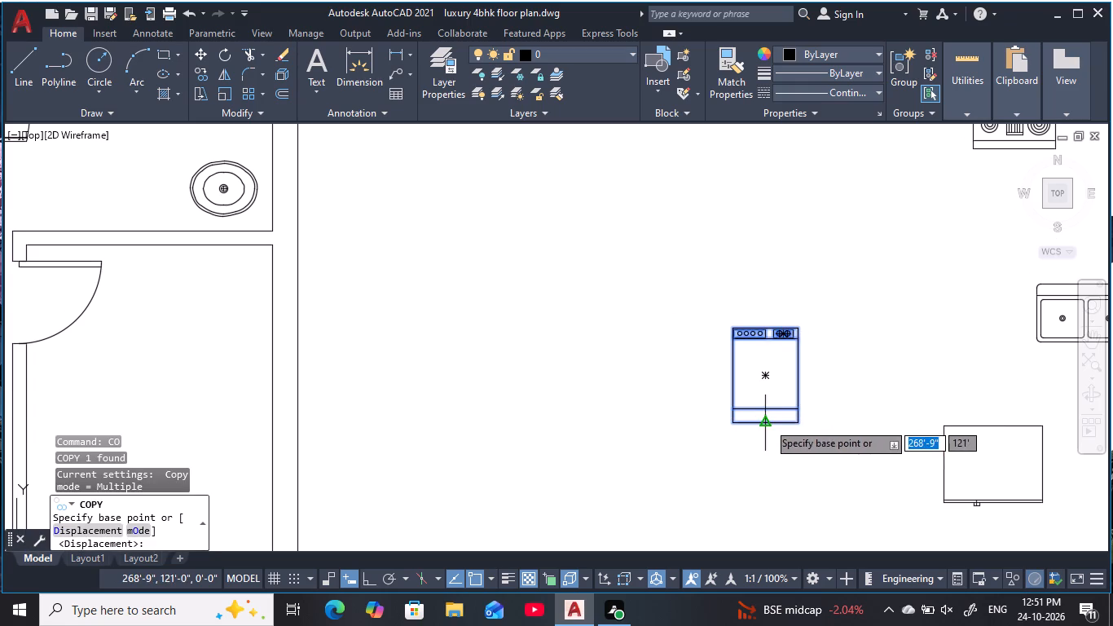
left_click(768, 422)
middle_click_drag(696, 424, 1066, 218)
scroll(1112, 170, "down", 1)
middle_click_drag(331, 342, 482, 339)
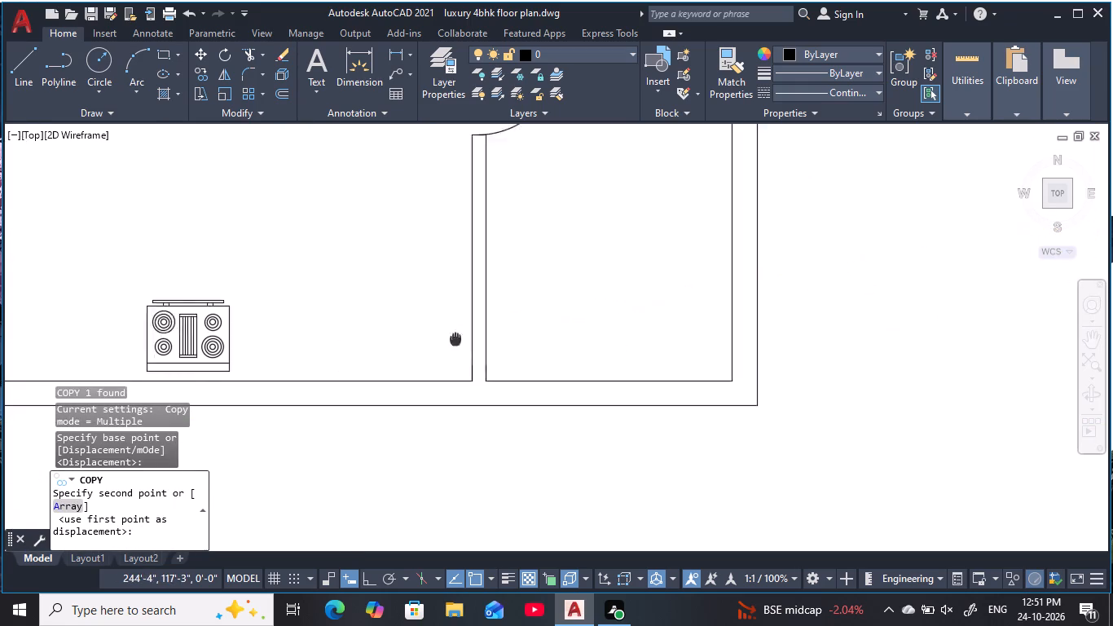
middle_click_drag(482, 339, 649, 322)
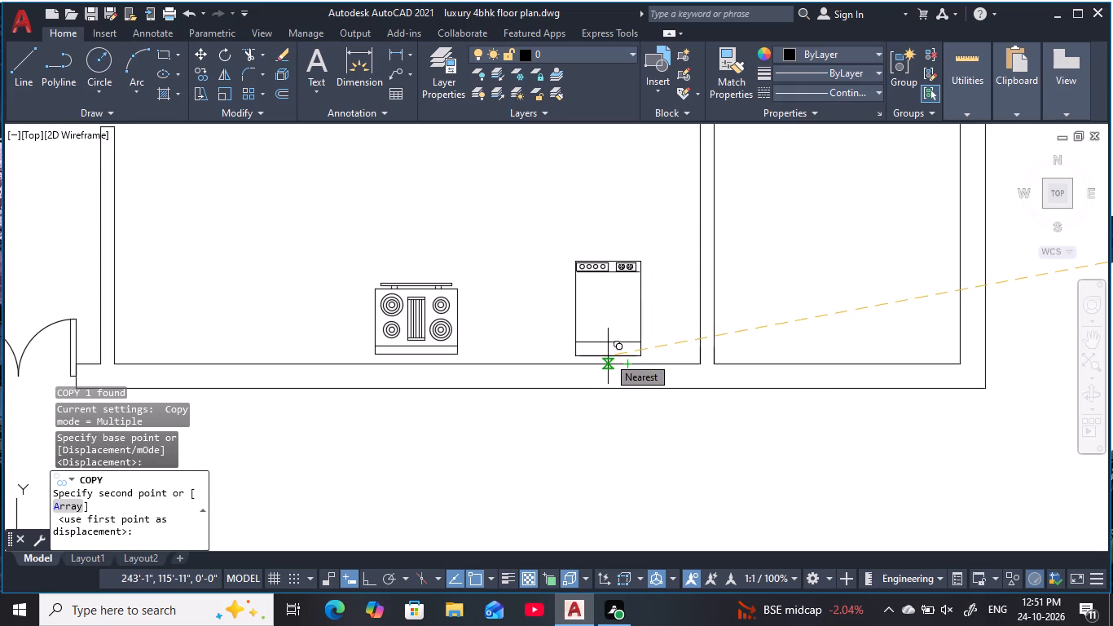
left_click(608, 356)
key("Escape")
key("Escape")
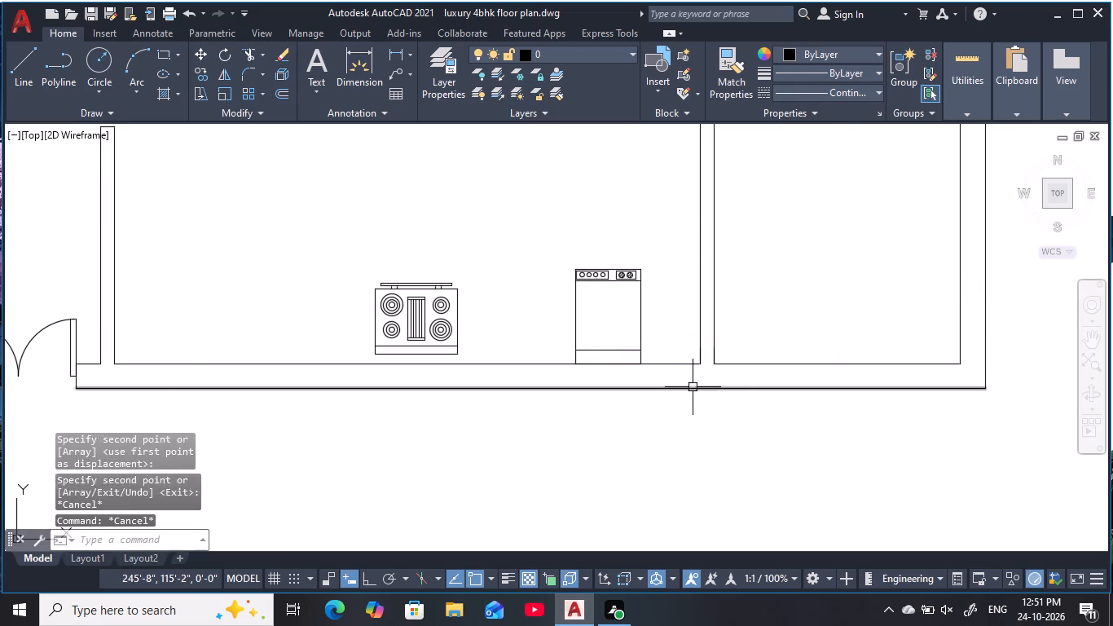
key("Escape")
key("Escape")
Rotate the 36 in double sink block outside the east wall by 180° with Ortho on.
scroll(701, 381, "down", 1)
middle_click_drag(701, 381, 614, 386)
middle_click_drag(909, 327, 663, 364)
scroll(653, 364, "down", 1)
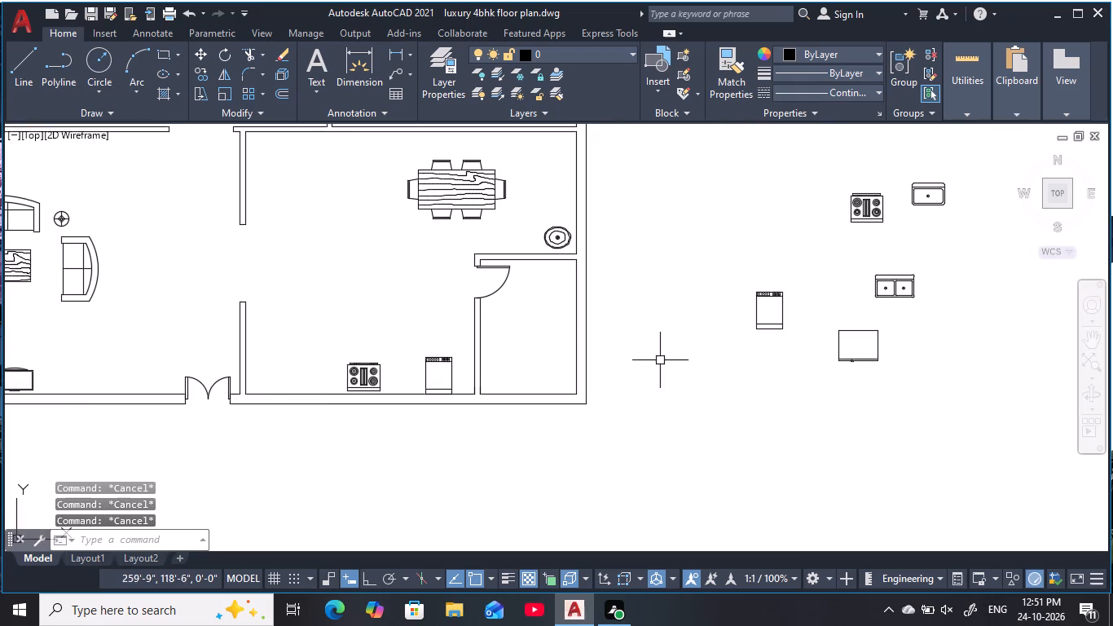
left_click(935, 308)
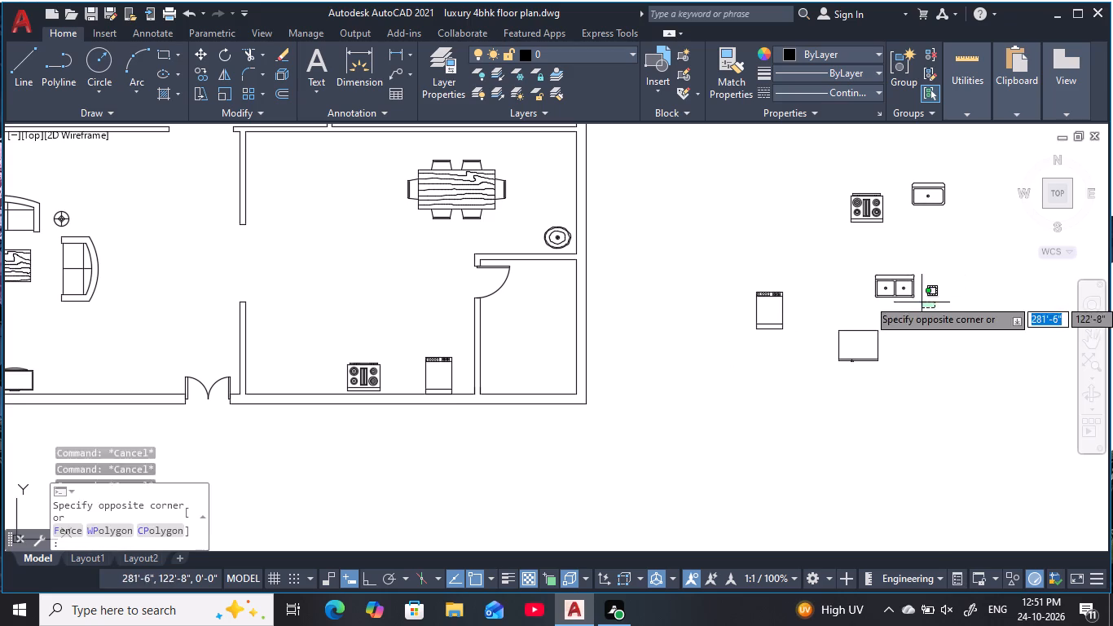
left_click(857, 268)
type("ro")
key("space")
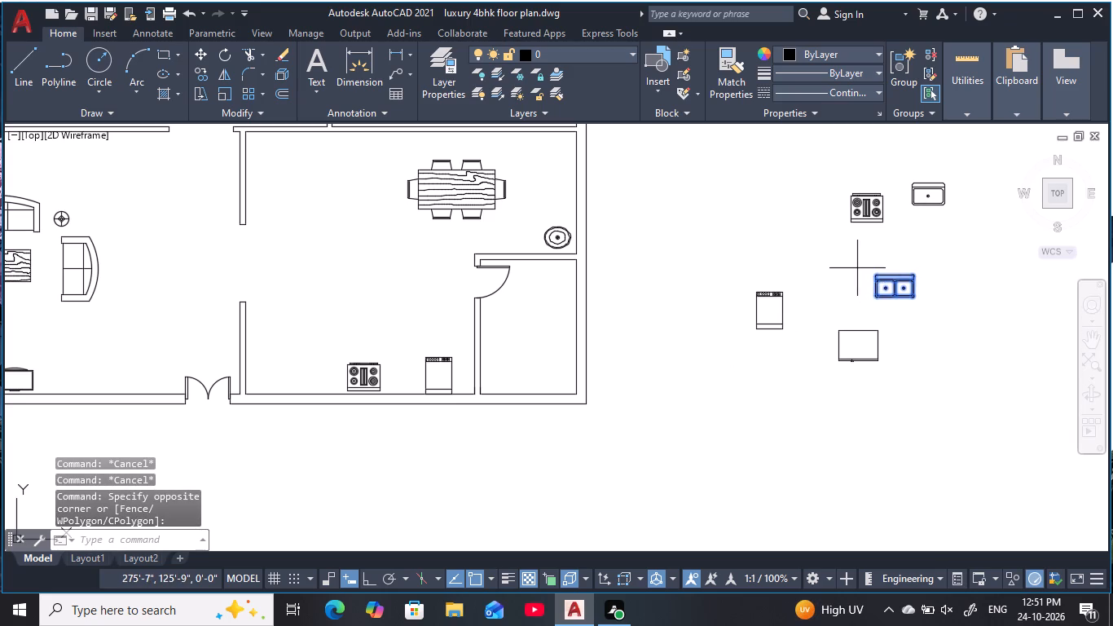
left_click(922, 292)
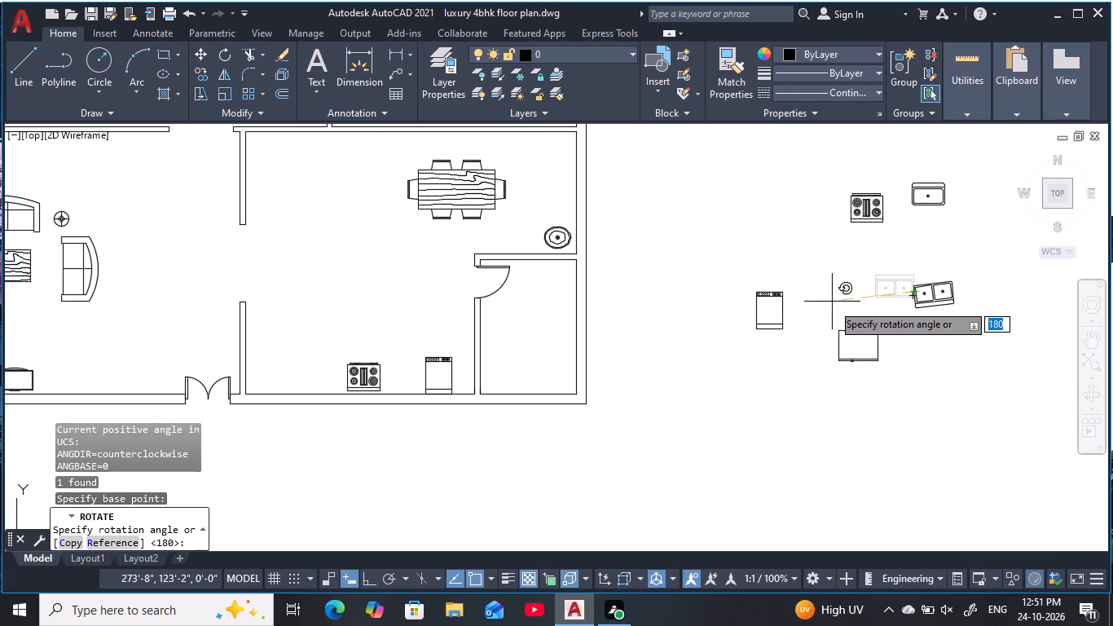
key("F8")
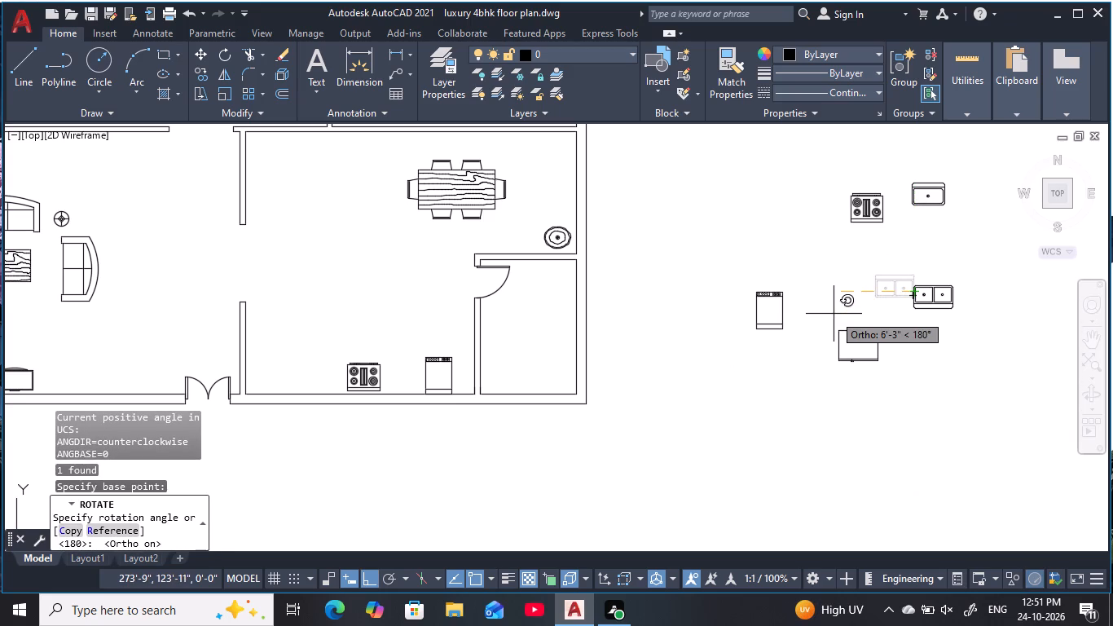
left_click(834, 314)
Copy the rotated double sink, Ortho off, to just inside the kitchen's south wall, west of the range.
left_click(999, 333)
left_click(883, 258)
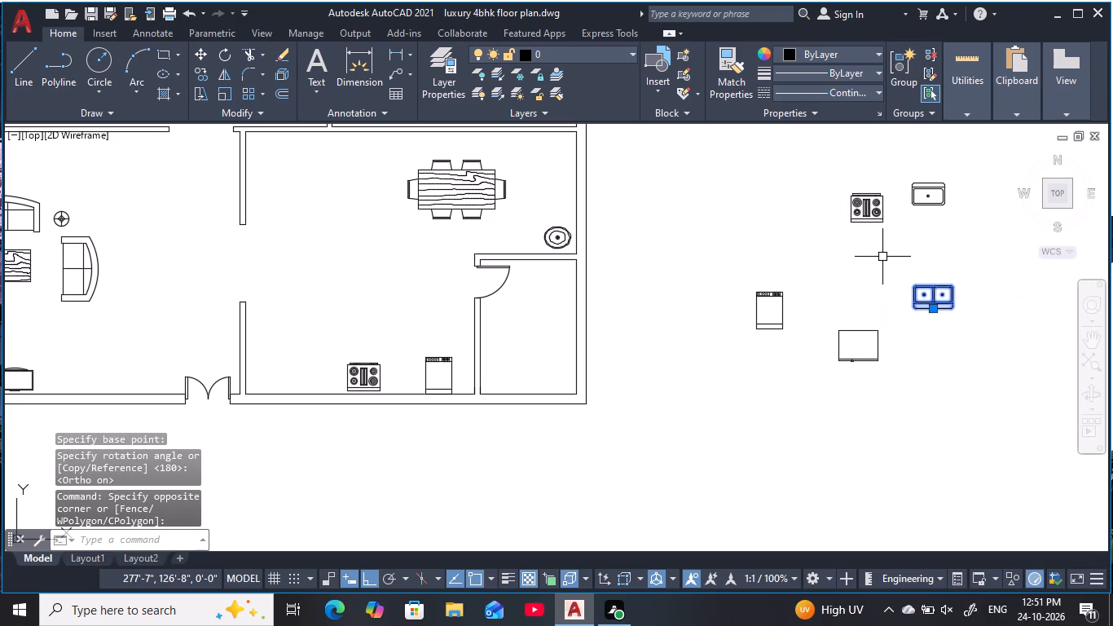
type("co")
key("space")
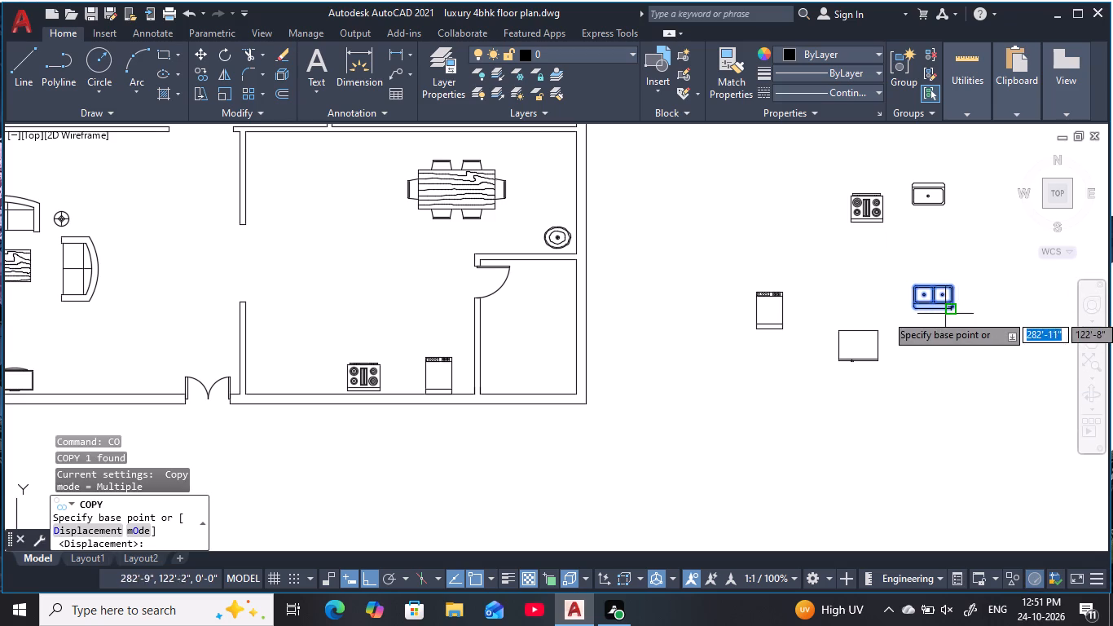
left_click(940, 312)
middle_click_drag(546, 333, 987, 273)
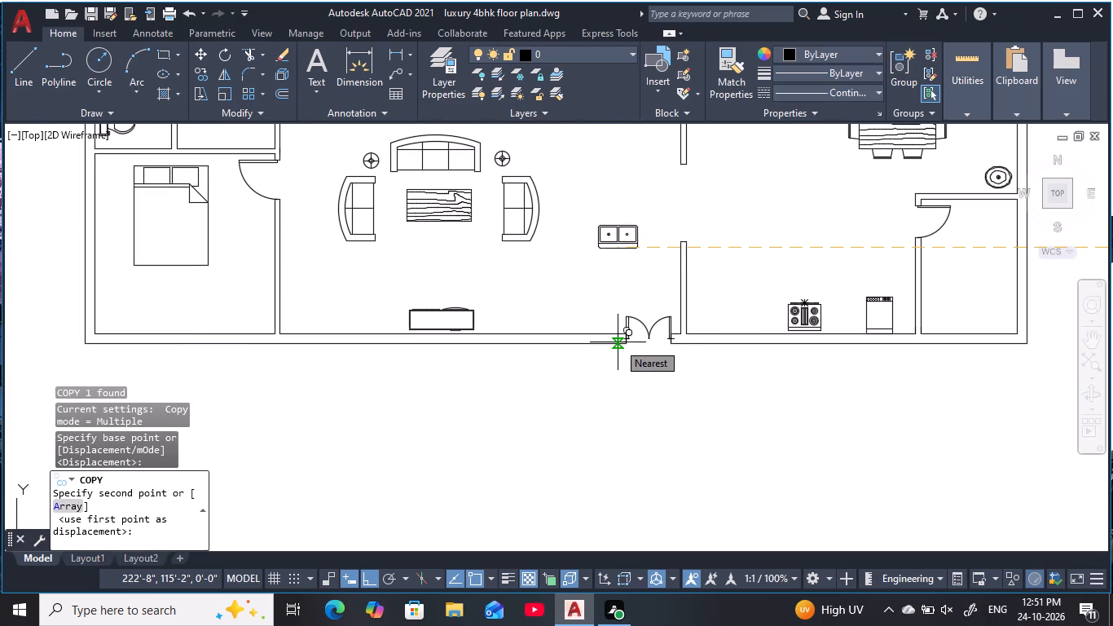
key("F8")
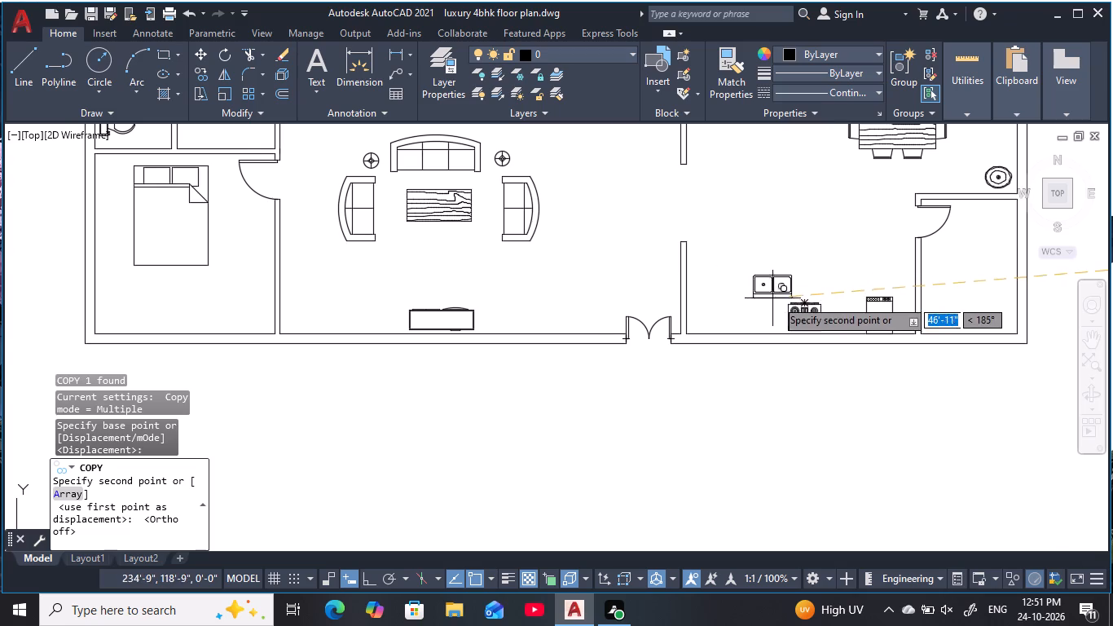
scroll(776, 299, "up", 1)
middle_click_drag(776, 299, 713, 281)
scroll(715, 282, "up", 2)
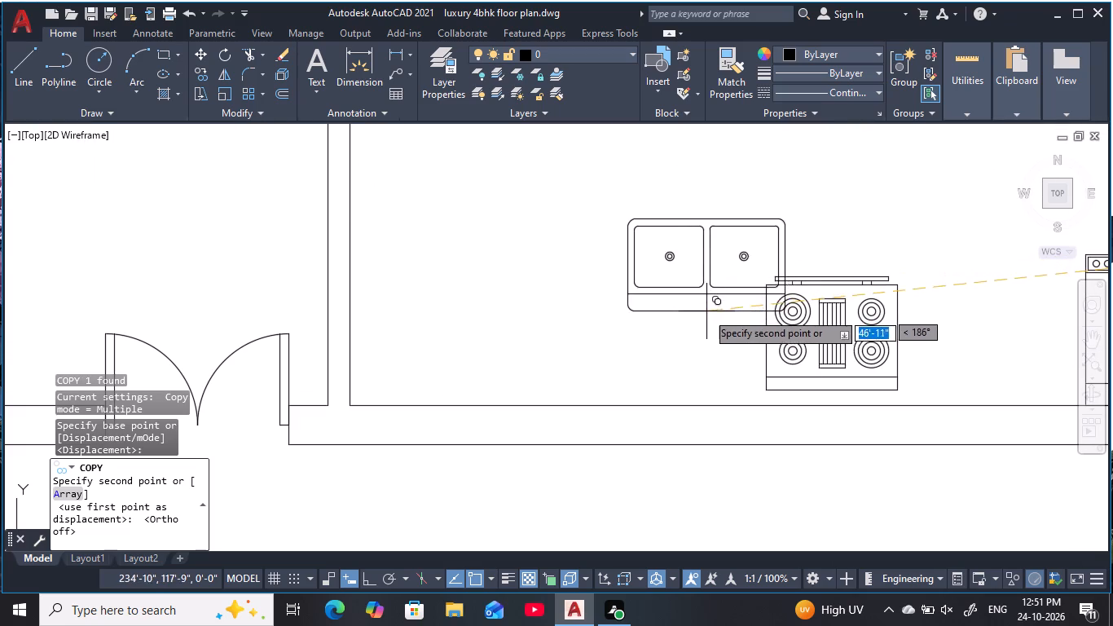
left_click(529, 390)
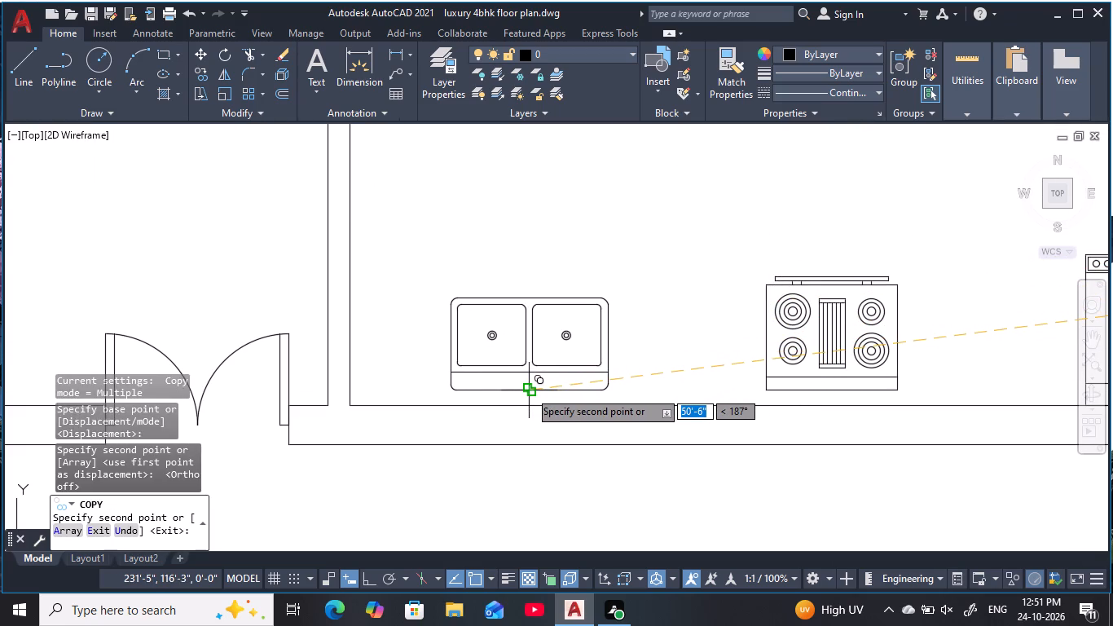
key("Escape")
key("Escape")
scroll(530, 258, "down", 2)
middle_click_drag(534, 258, 533, 315)
key("Escape")
key("Escape")
key("Escape")
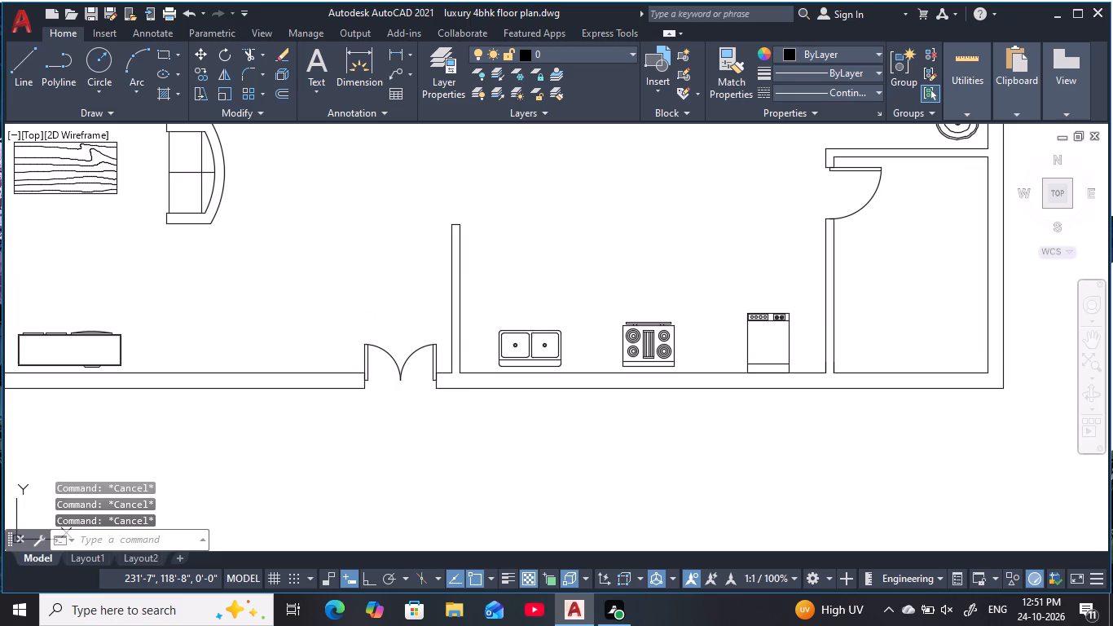
key("Escape")
key("Escape")
key("Escape")
key("Escape")
key("Escape")
Move the kitchen's double sink by its bottom edge midpoint slightly east along the south wall, toward the range.
left_click(517, 355)
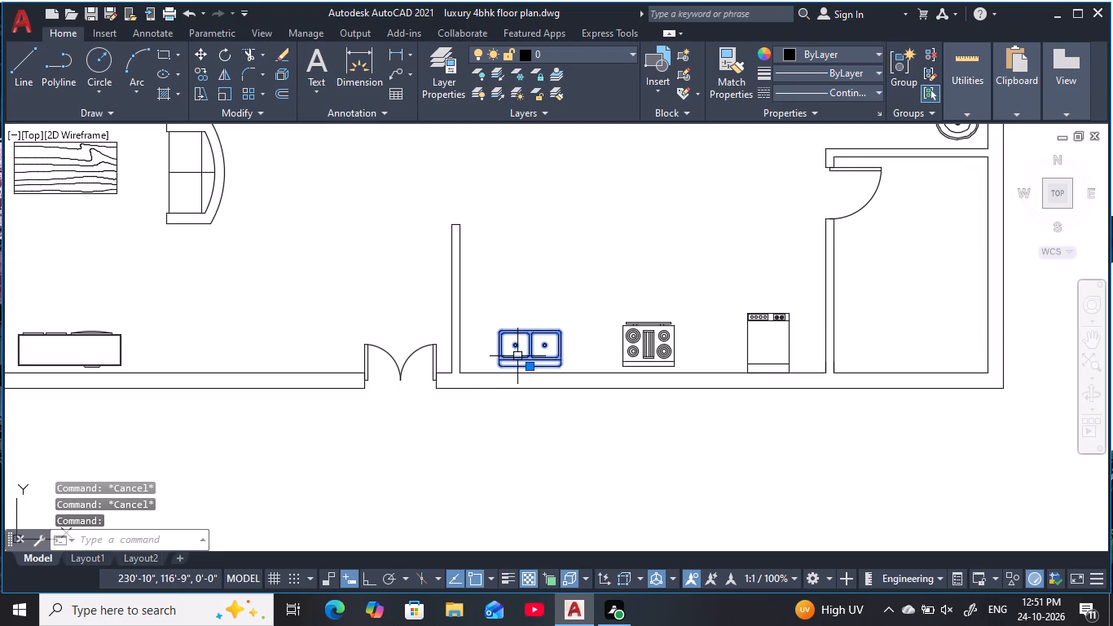
type("m")
key("space")
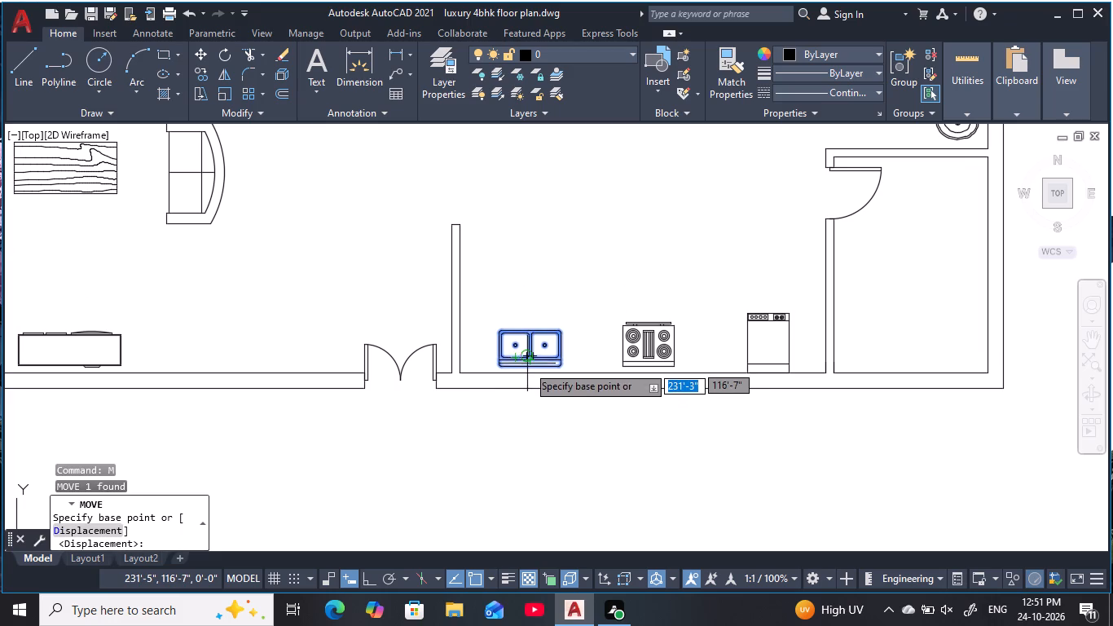
left_click(526, 367)
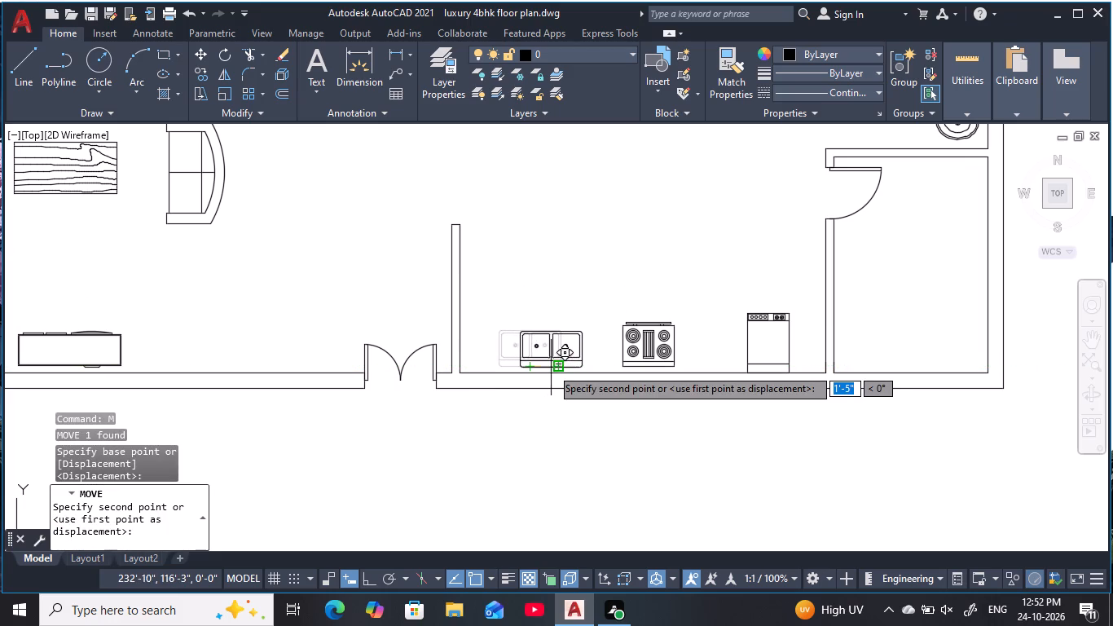
left_click(546, 368)
key("Escape")
key("Escape")
key("Escape")
key("Escape")
key("Escape")
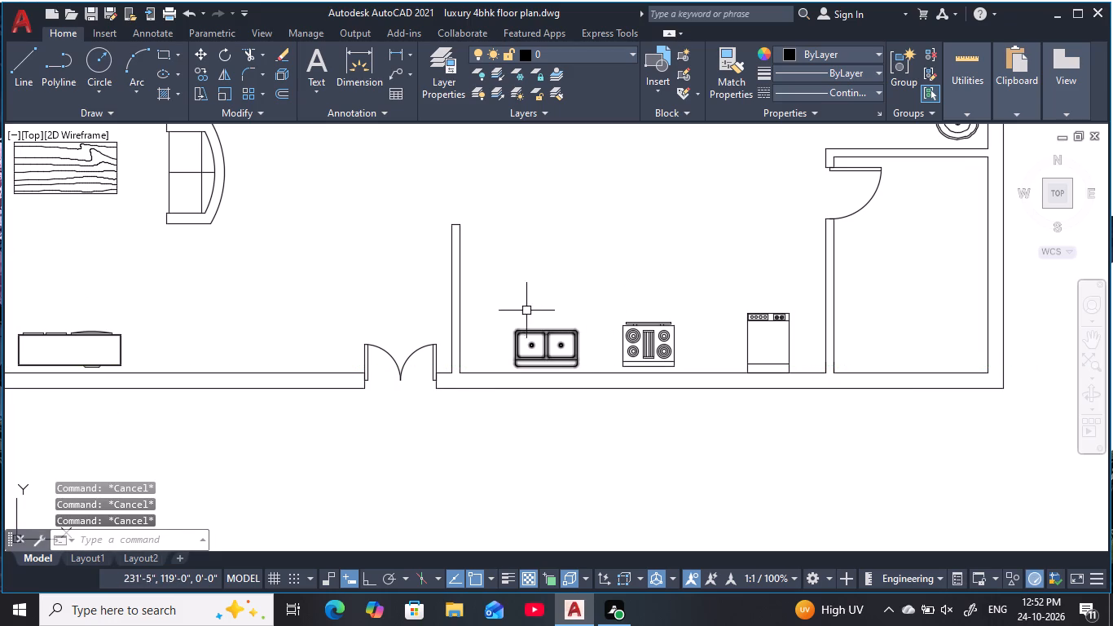
key("Escape")
Rotate the refrigerator block outside the east wall by 90° about its lower-right corner with Ortho on, so its door faces east.
middle_click_drag(519, 298, 441, 318)
scroll(445, 318, "down", 1)
scroll(547, 314, "down", 1)
middle_click_drag(547, 314, 499, 324)
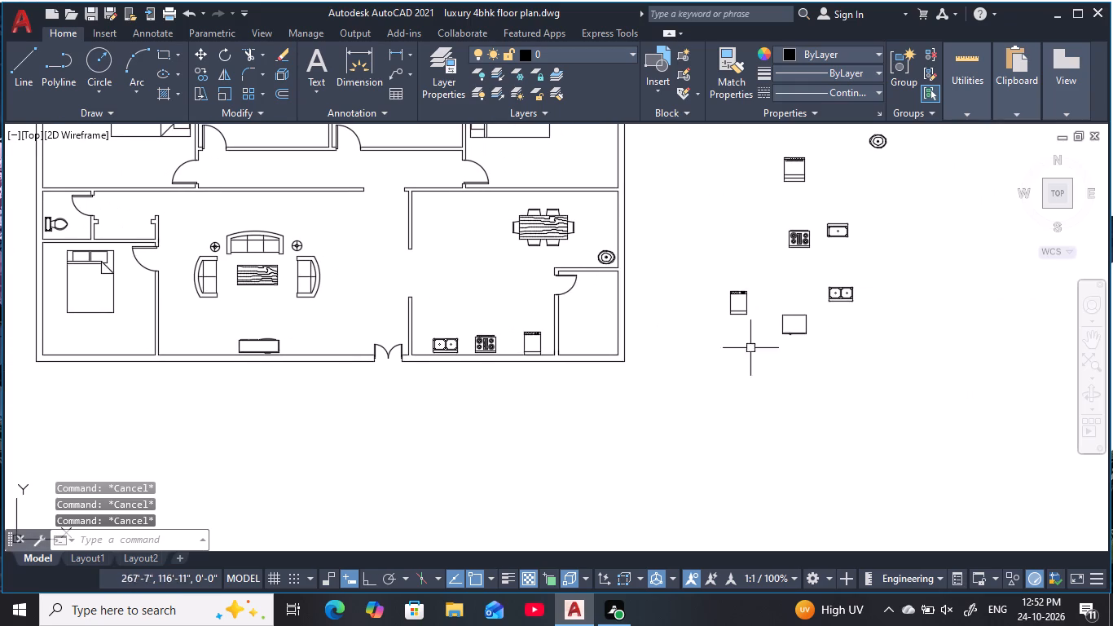
scroll(817, 336, "up", 2)
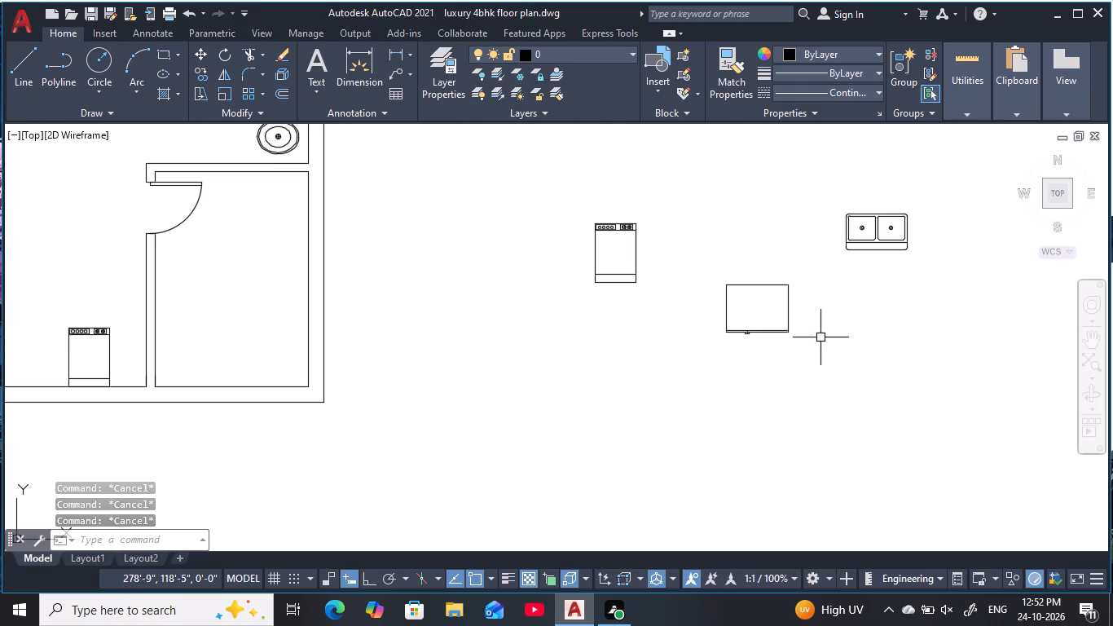
left_click(827, 347)
left_click(706, 251)
key("r")
type("o")
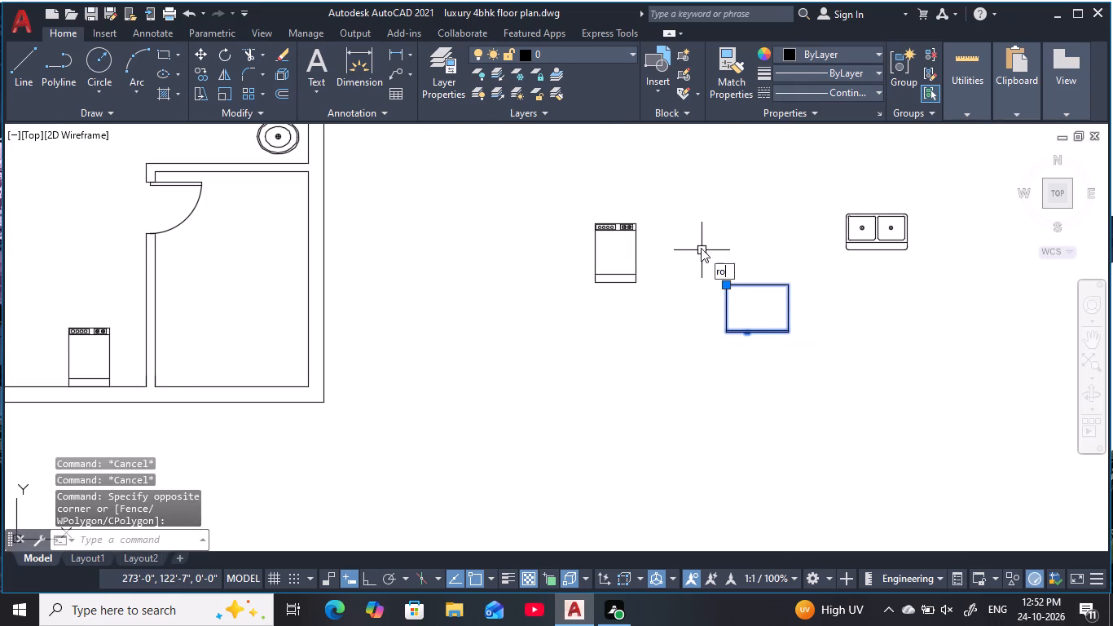
key("space")
left_click(792, 337)
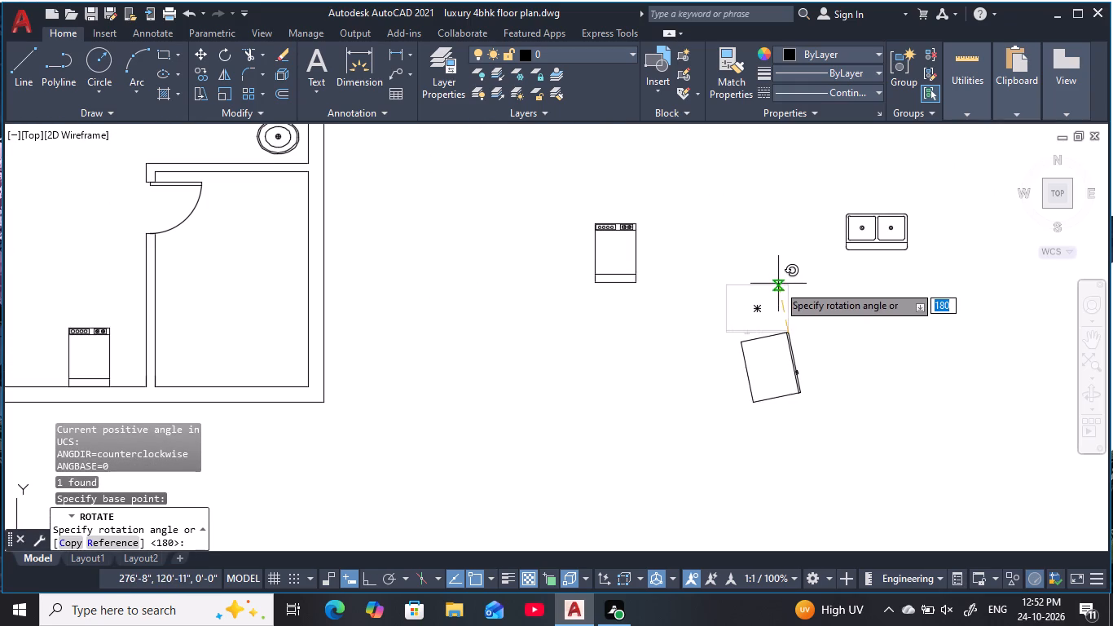
key("F8")
left_click(784, 292)
key("Escape")
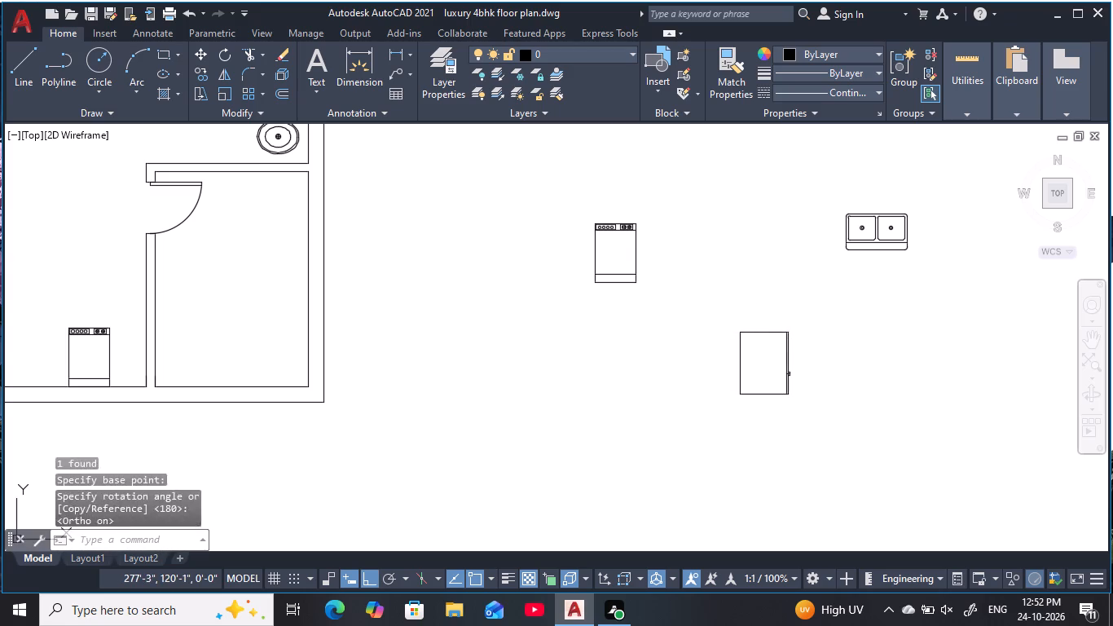
key("Escape")
Move the rotated refrigerator by its west edge midpoint, Ortho off, against the kitchen's west partition wall near its north end.
left_click(790, 349)
key("m")
key("space")
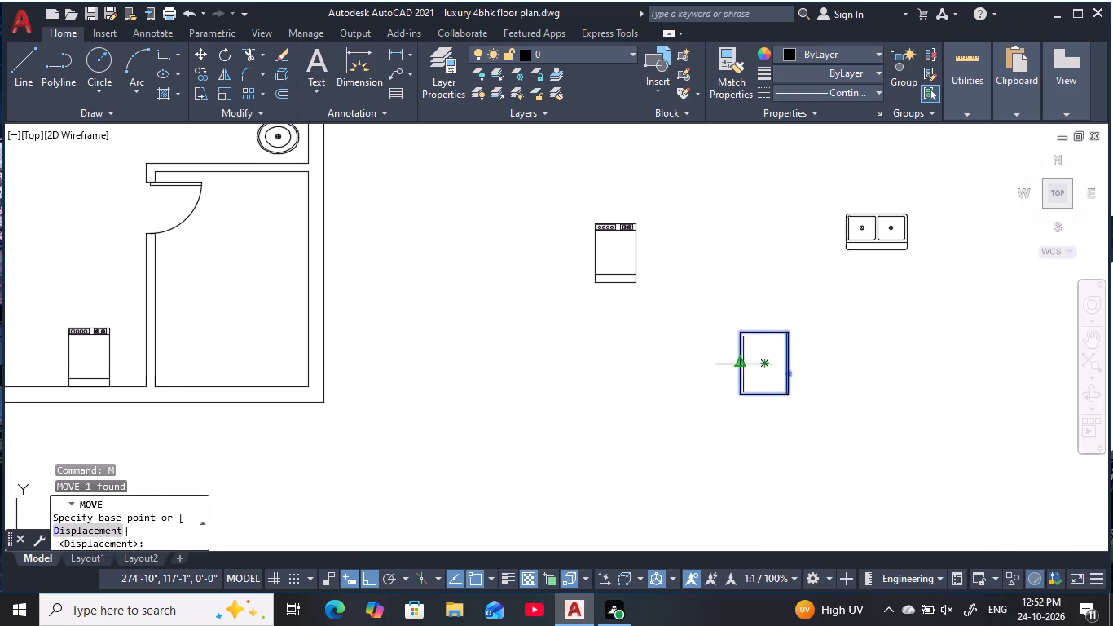
left_click(743, 364)
middle_click_drag(629, 348, 1083, 337)
middle_click_drag(356, 241, 359, 241)
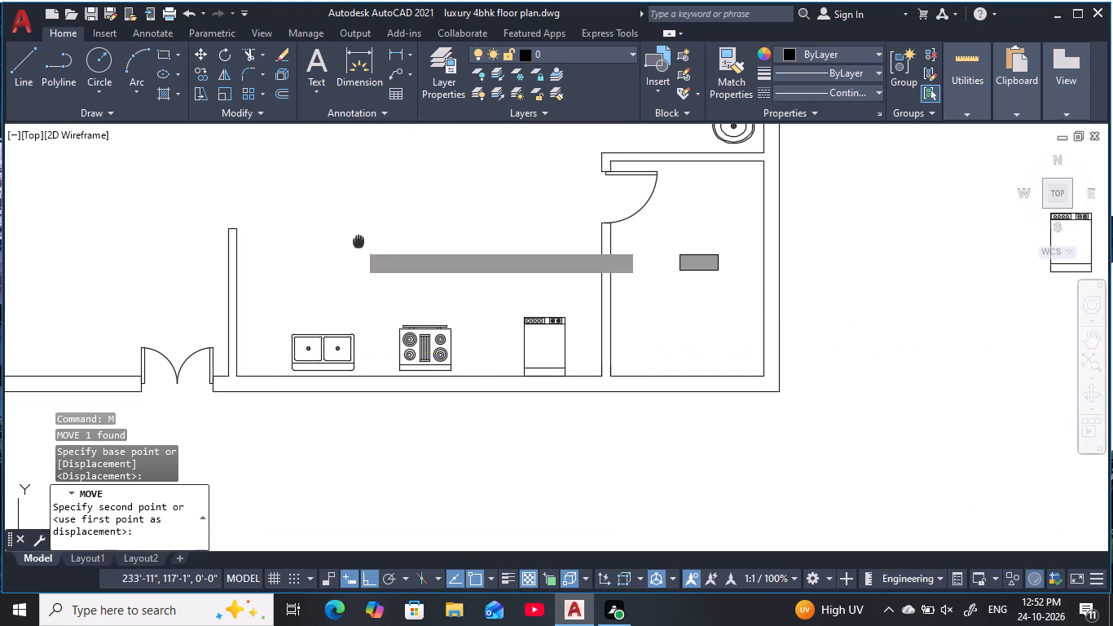
middle_click_drag(359, 241, 457, 272)
key("F8")
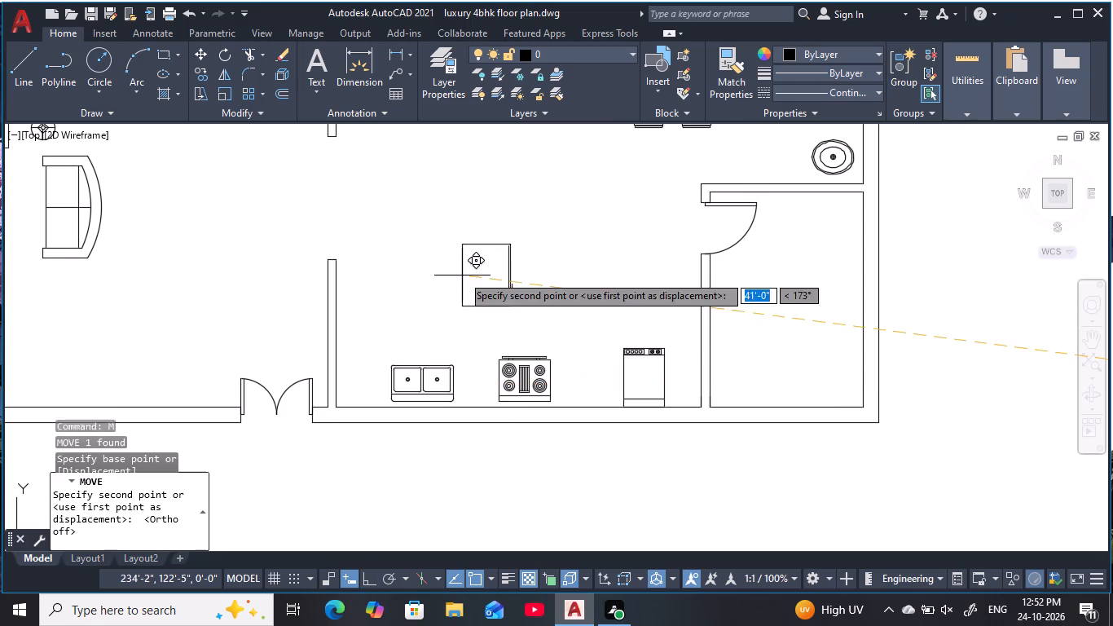
scroll(357, 298, "up", 1)
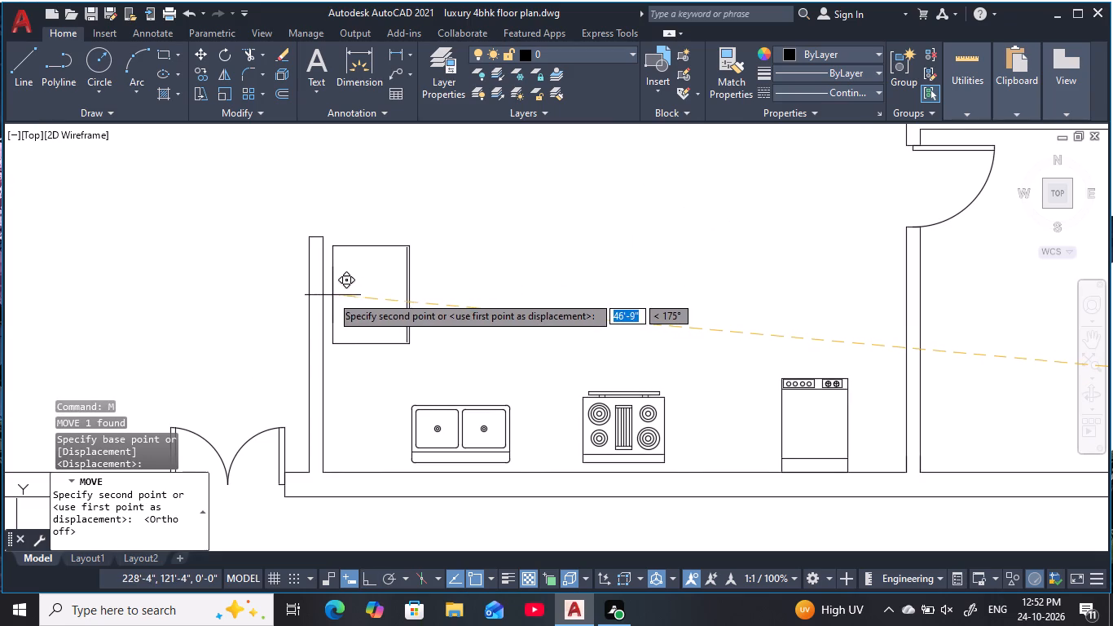
left_click(326, 295)
key("Escape")
key("Escape")
scroll(491, 292, "down", 1)
middle_click_drag(496, 293, 511, 295)
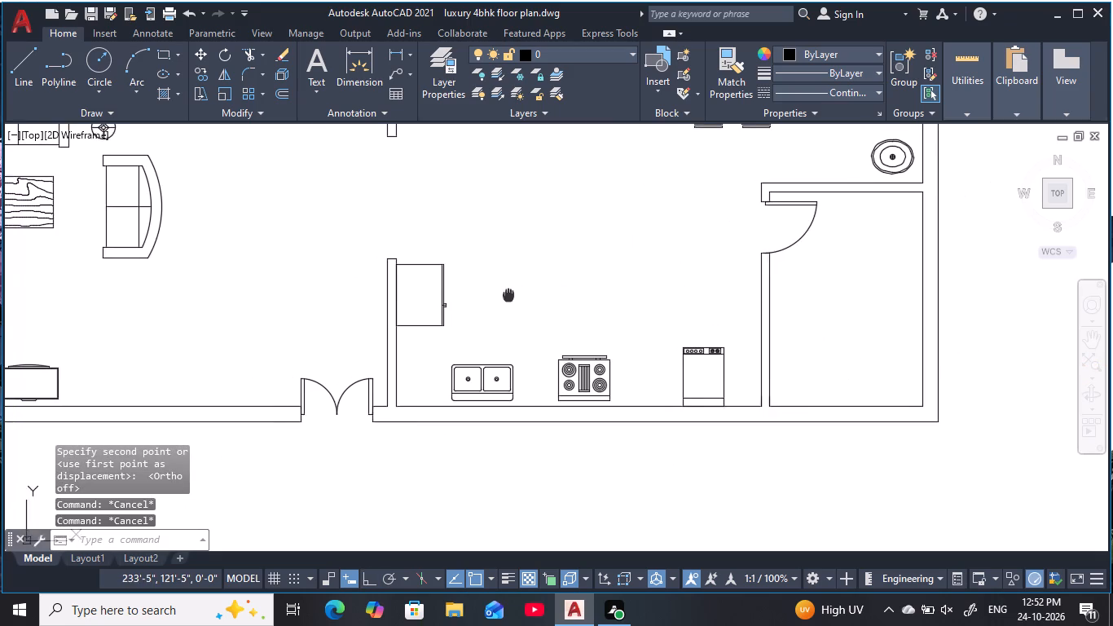
middle_click_drag(511, 295, 535, 295)
key("Escape")
key("Escape")
key("Escape")
Draw a horizontal counter front line about 17'-10" long between the kitchen's west and east walls, just north of the appliances.
key("l")
key("space")
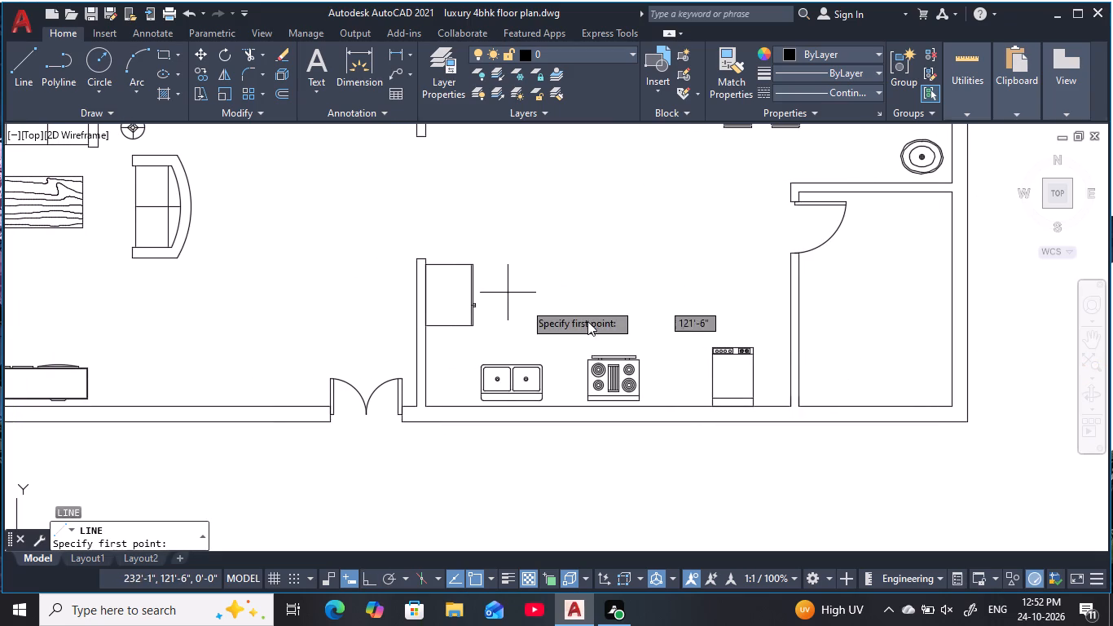
left_click(430, 346)
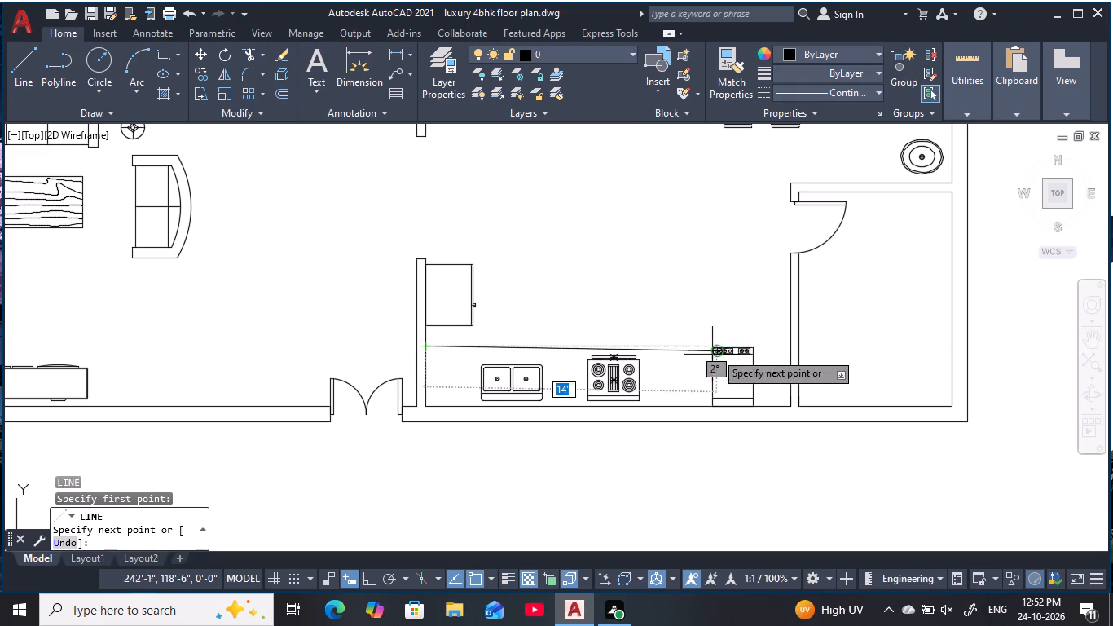
left_click(790, 350)
key("Escape")
key("Escape")
key("Escape")
key("Escape")
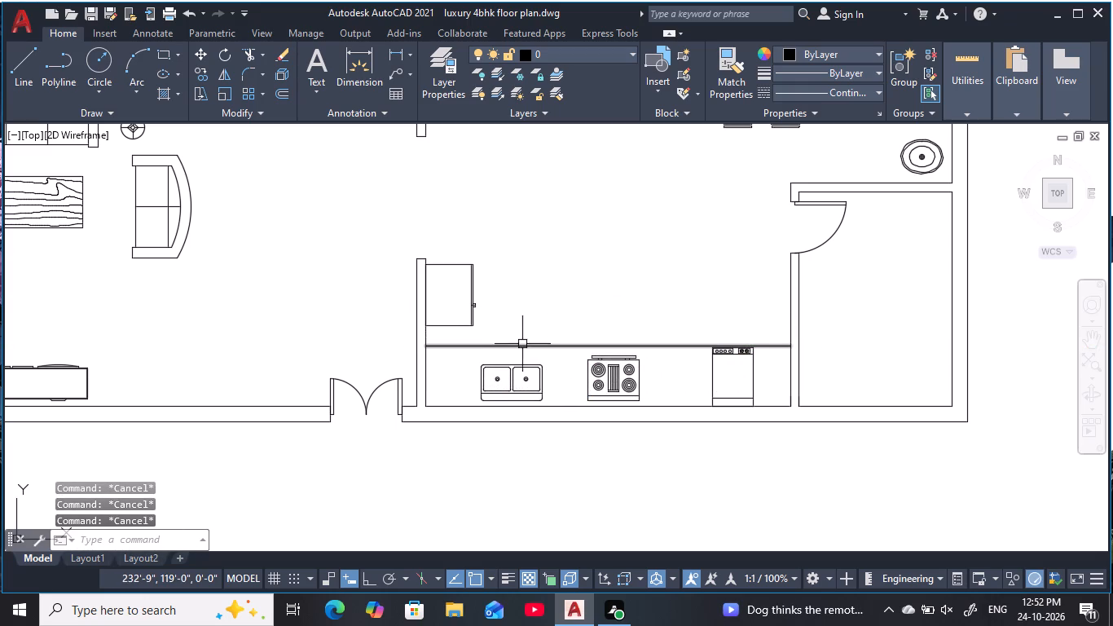
key("Escape")
key("Escape")
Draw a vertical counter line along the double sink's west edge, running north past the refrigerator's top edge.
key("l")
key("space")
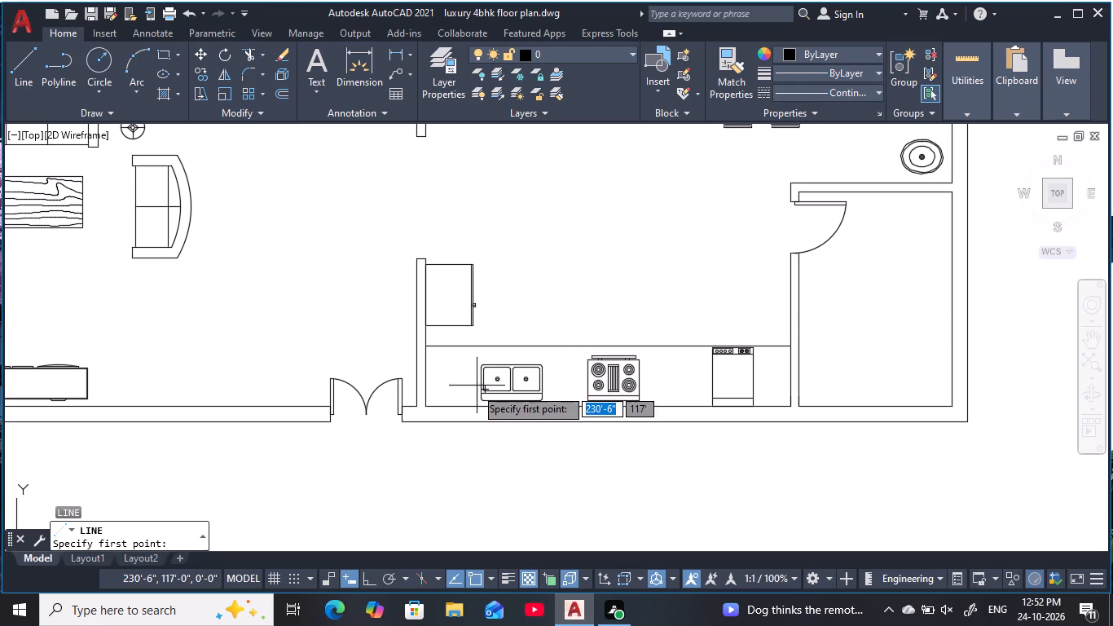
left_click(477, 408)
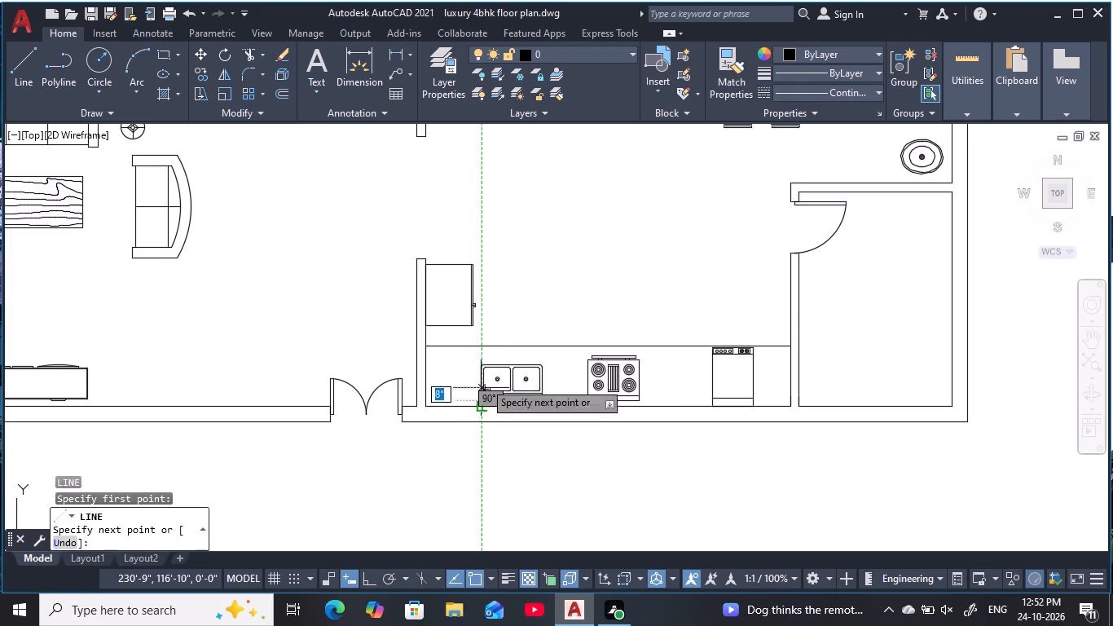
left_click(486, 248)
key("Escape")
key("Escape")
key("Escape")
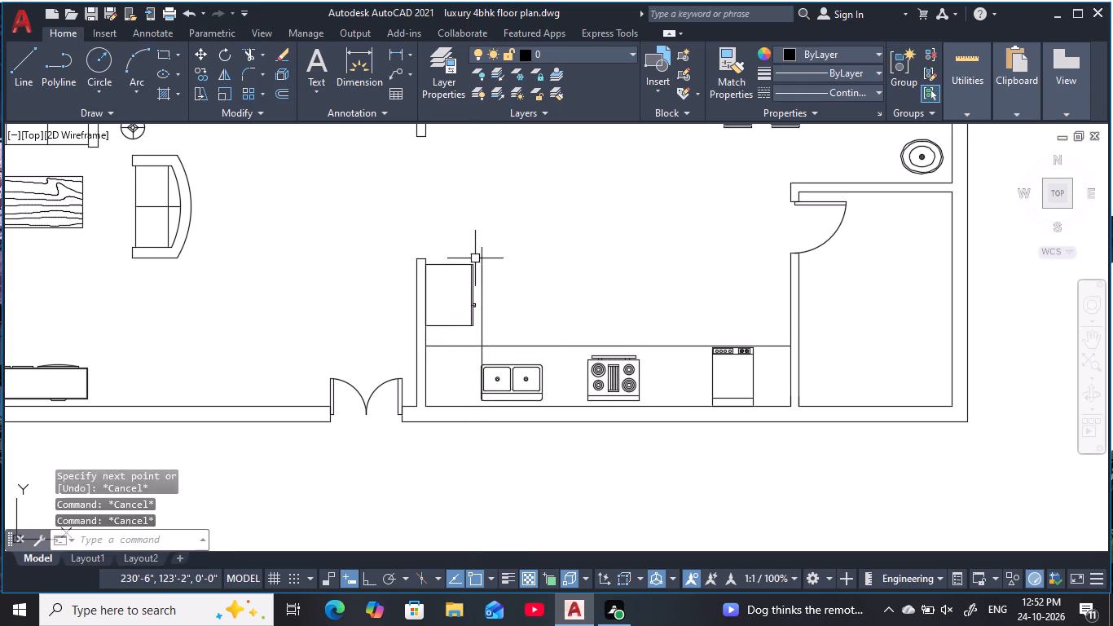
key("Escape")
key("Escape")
Draw a horizontal closing line from the refrigerator's northwest corner at the wall east to the vertical counter line.
type("l")
key("space")
scroll(463, 256, "up", 2)
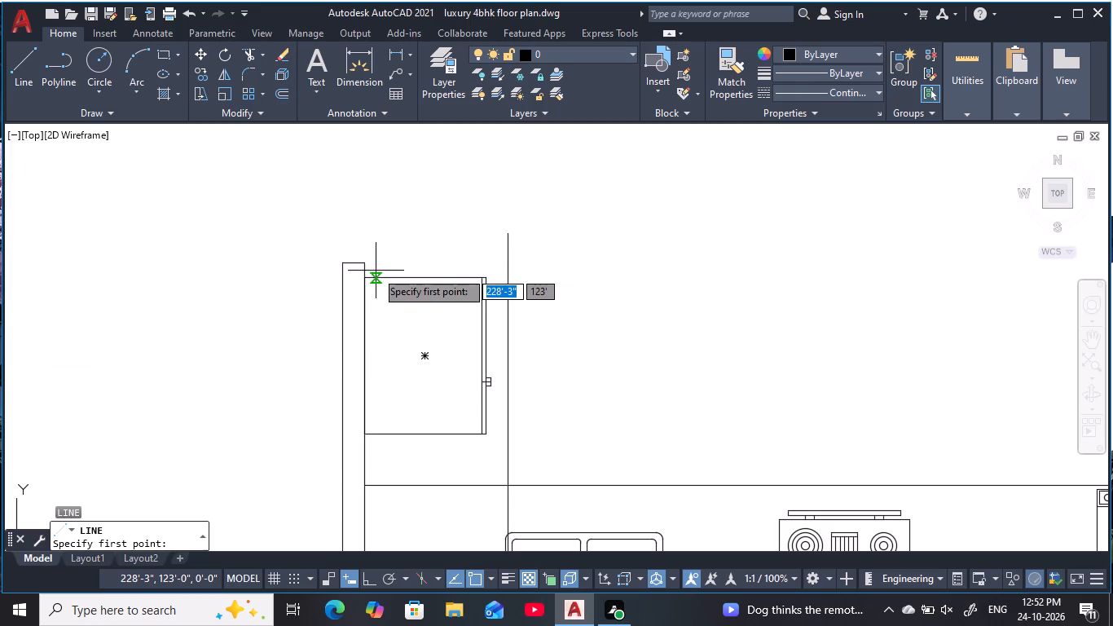
left_click(363, 276)
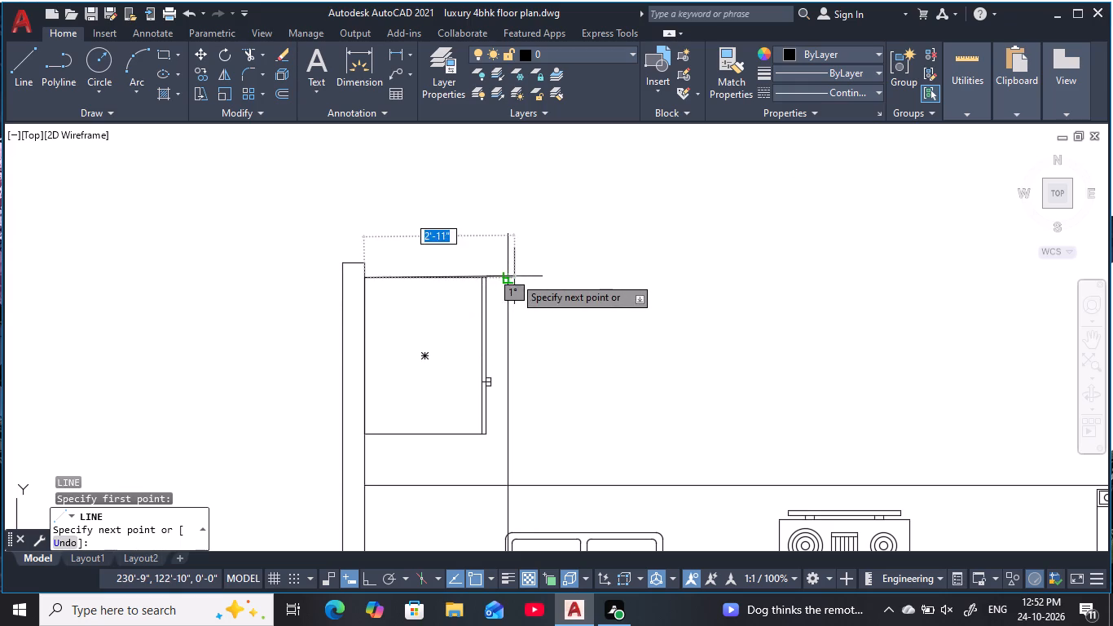
left_click(506, 277)
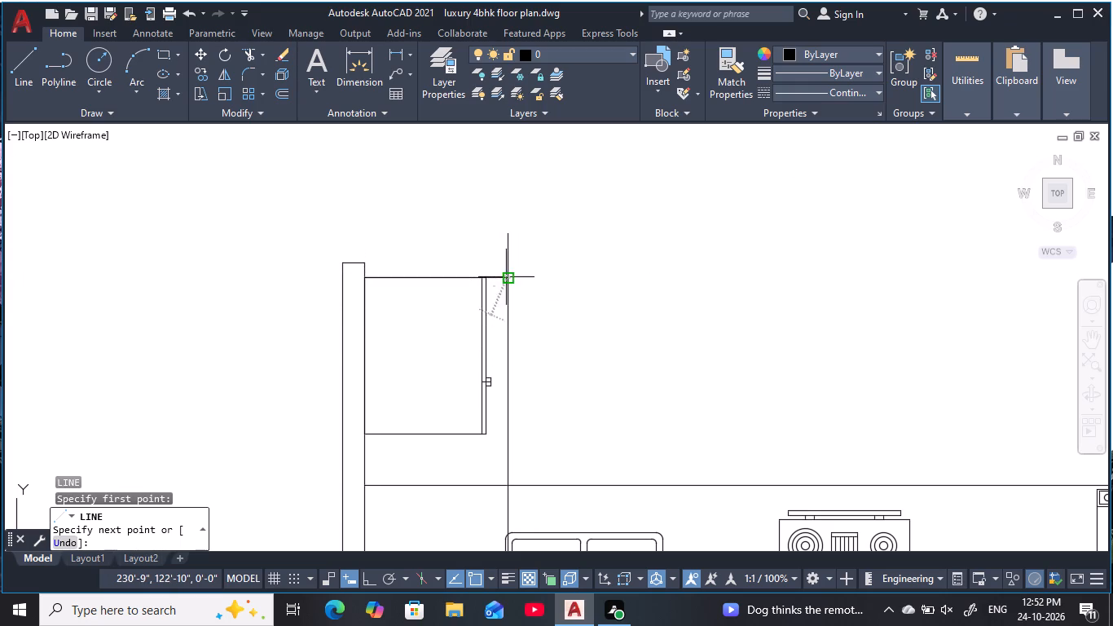
key("Escape")
key("Escape")
key("Escape")
key("Escape")
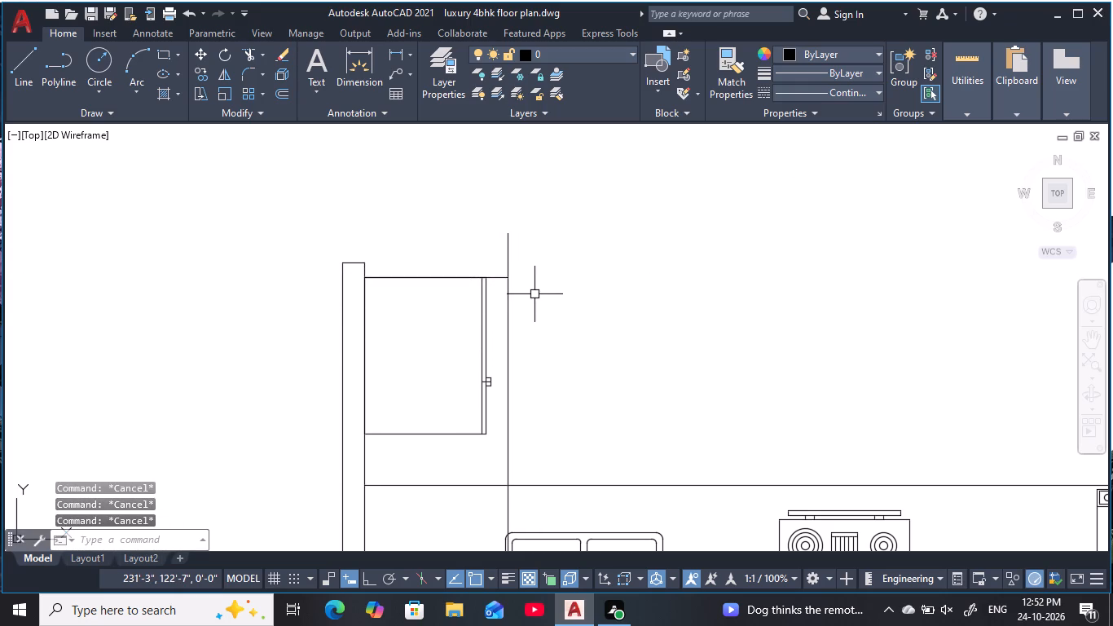
Trim the vertical counter line's ends beyond the closing and front lines, and the front line's portion west of it.
type("tr")
key("space")
left_click(538, 258)
left_click(471, 258)
middle_click_drag(609, 342, 609, 342)
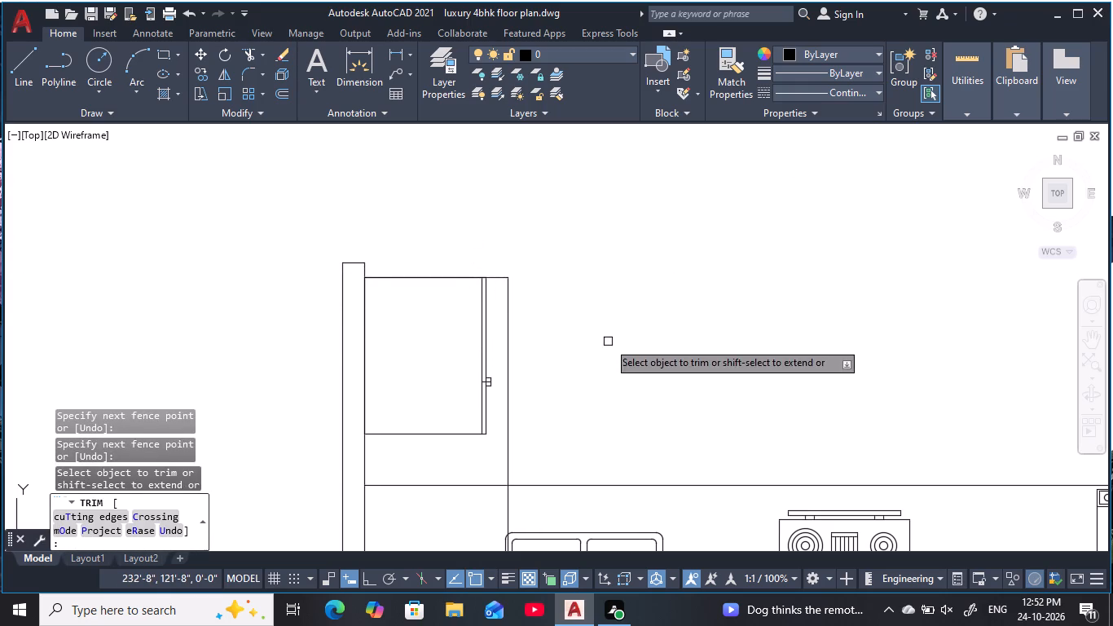
middle_click_drag(609, 342, 741, 171)
left_click(612, 297)
left_click(602, 345)
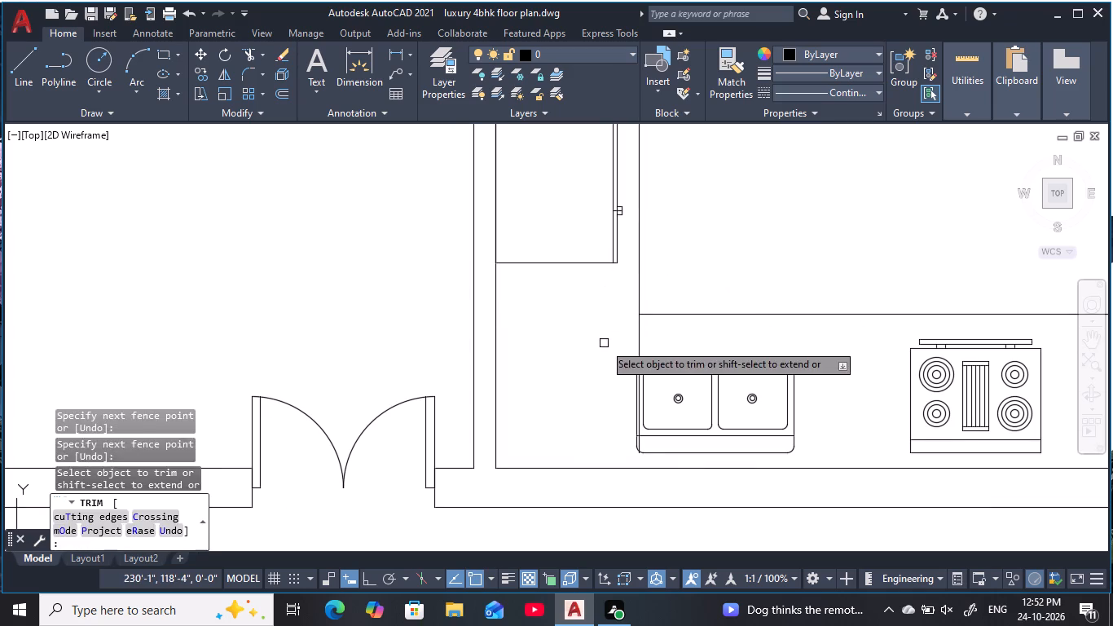
left_click(606, 342)
left_click(657, 342)
scroll(759, 261, "down", 2)
middle_click_drag(762, 257, 552, 266)
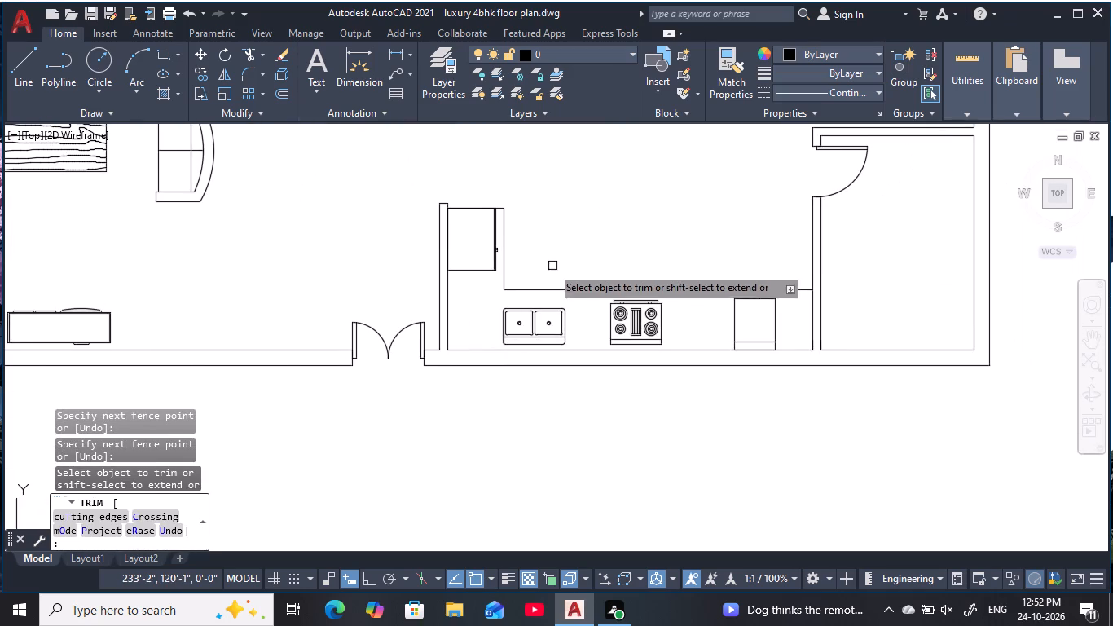
scroll(514, 246, "up", 1)
middle_click_drag(517, 249, 528, 279)
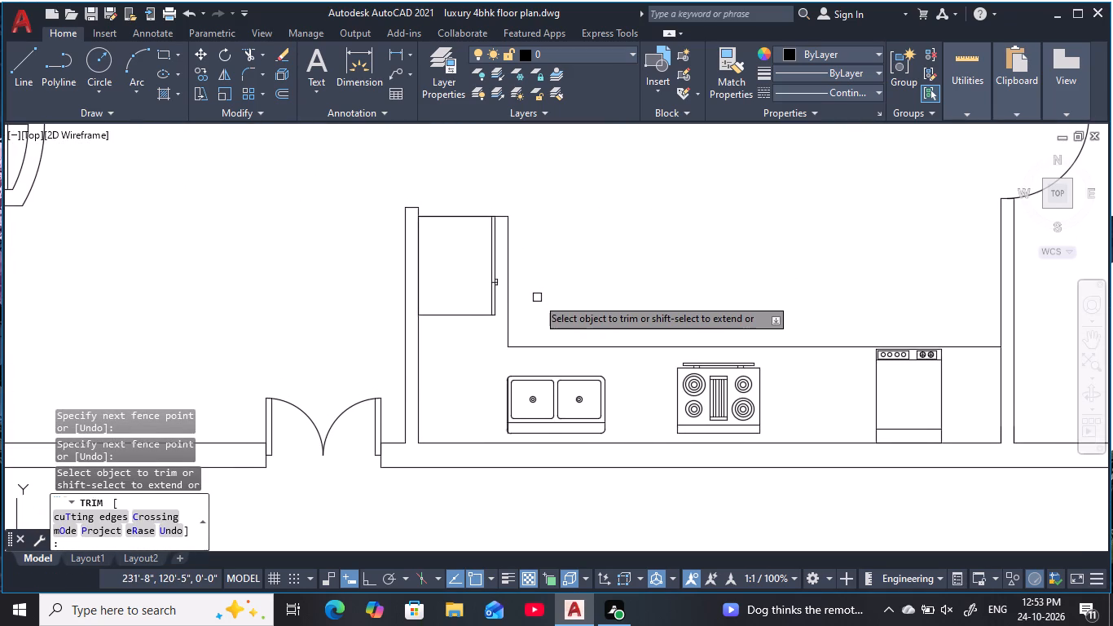
key("Escape")
key("Escape")
key("Escape")
key("Escape")
key("Escape")
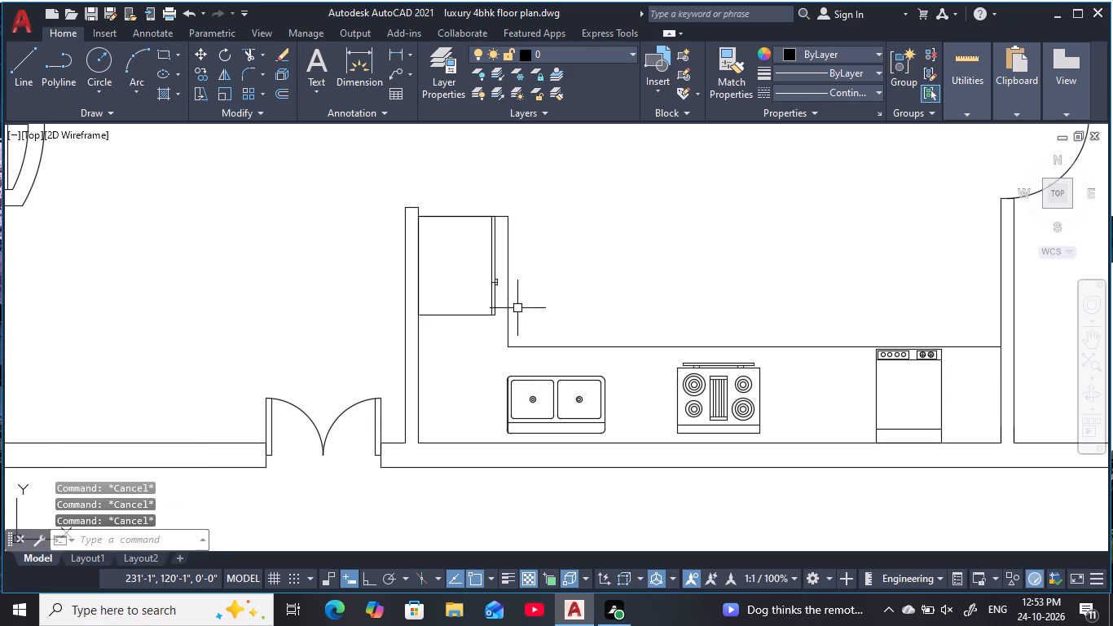
Draw a vertical line from the top of the refrigerator's inner door line straight south to the kitchen's south wall.
key("l")
key("space")
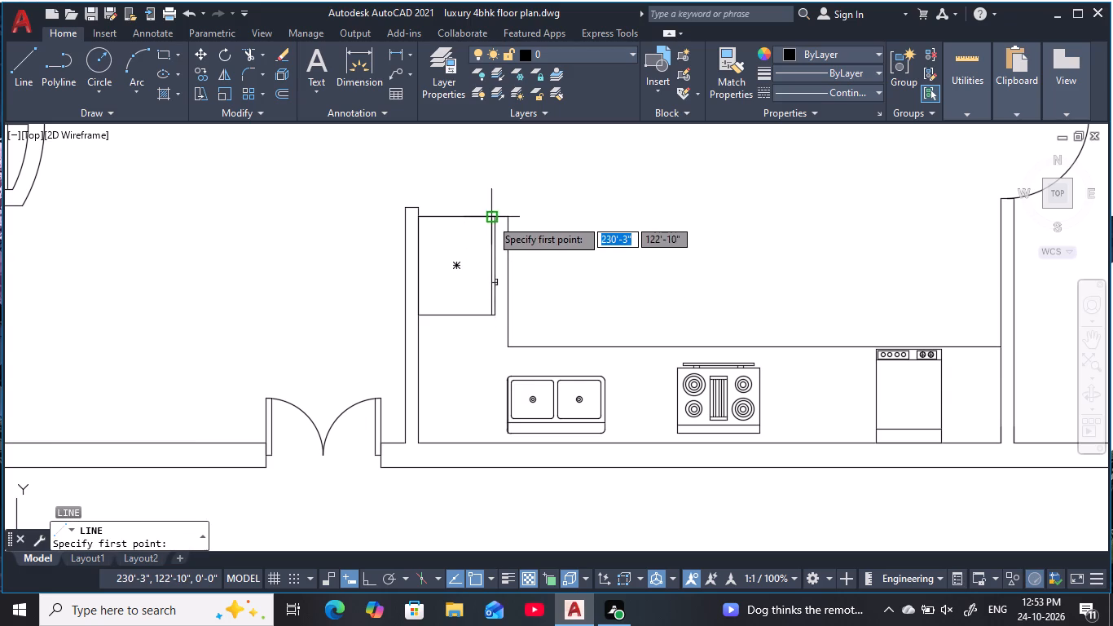
left_click(491, 218)
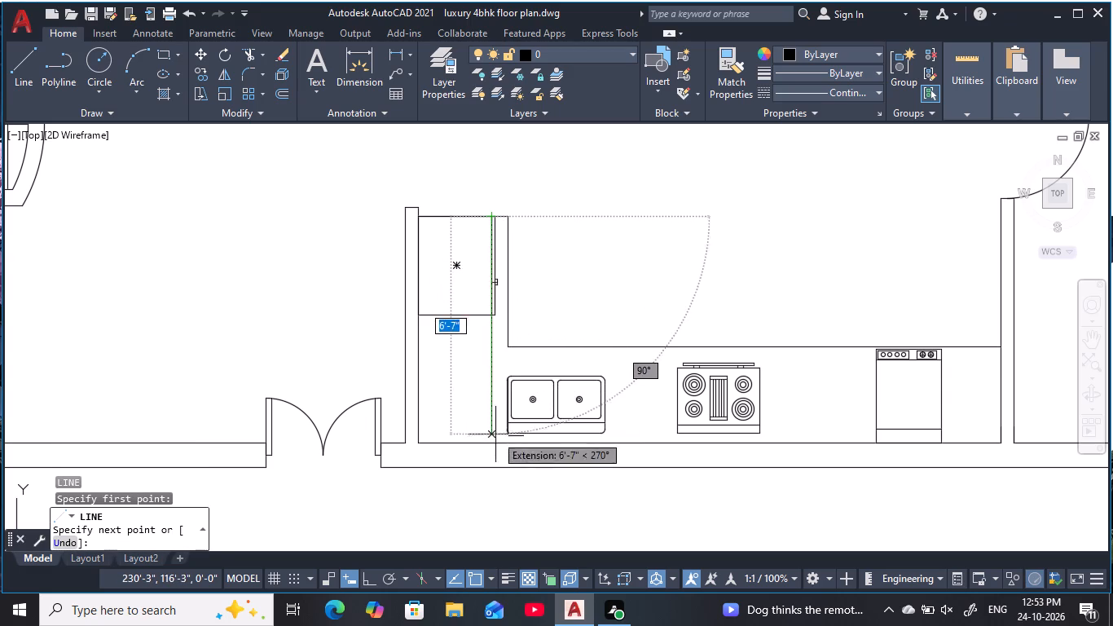
left_click(494, 439)
key("Escape")
key("Escape")
key("Escape")
key("Escape")
key("Escape")
key("Escape")
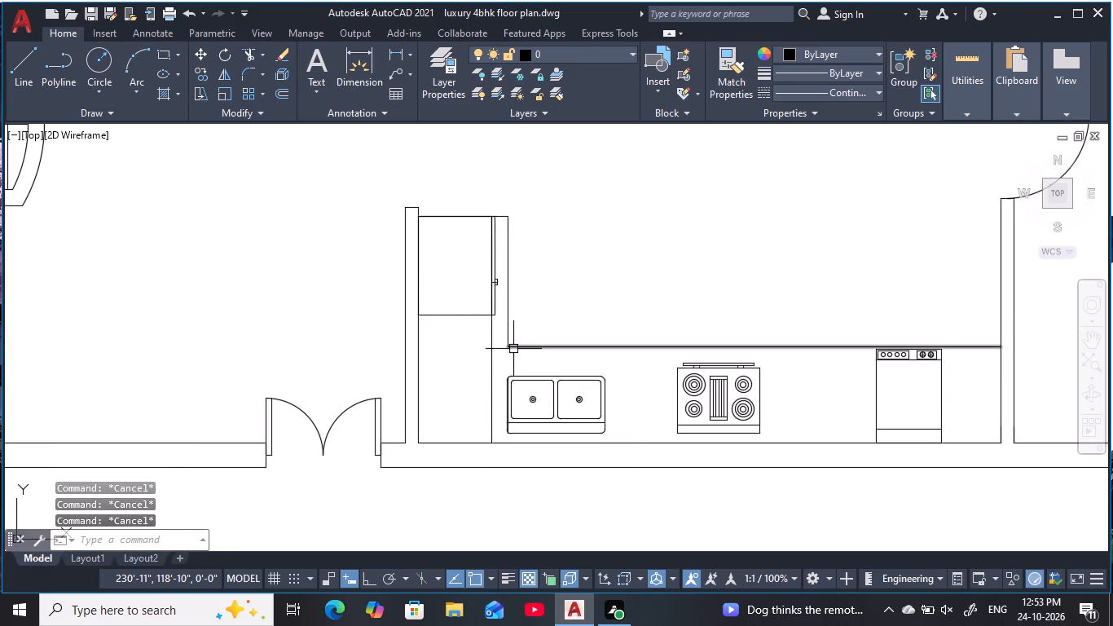
Extend the horizontal counter front line west to the new vertical line below the refrigerator's door.
type("ex")
key("space")
left_click(524, 346)
key("Escape")
key("Escape")
key("Escape")
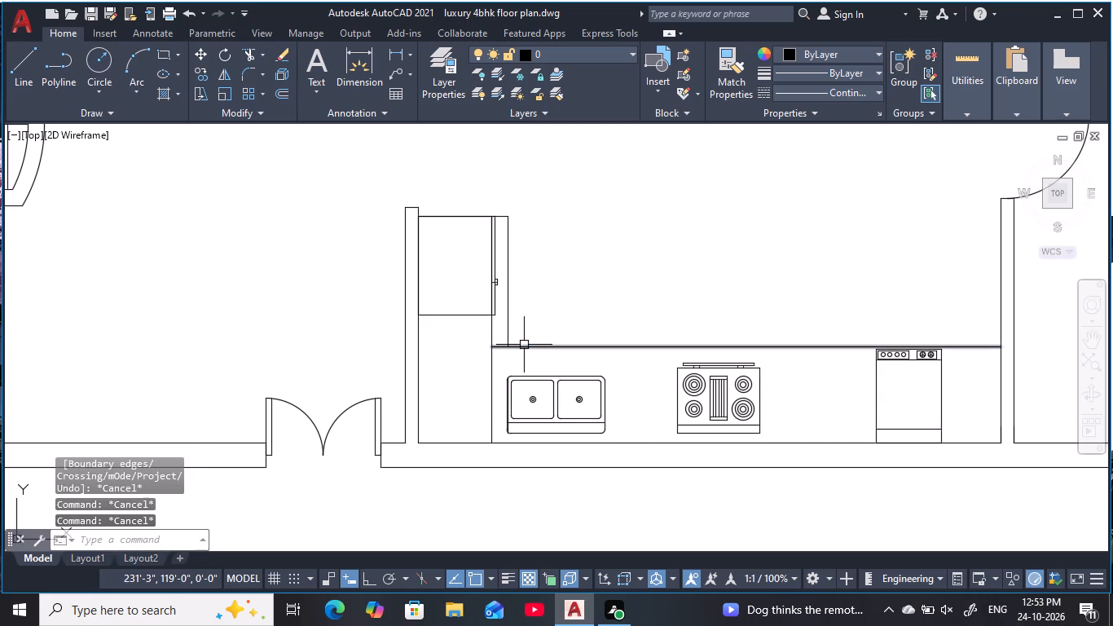
Trim the leftover vertical counter line and closing stub east of the refrigerator, and the inner vertical line below the counter front.
type("tr")
key("space")
left_click(514, 317)
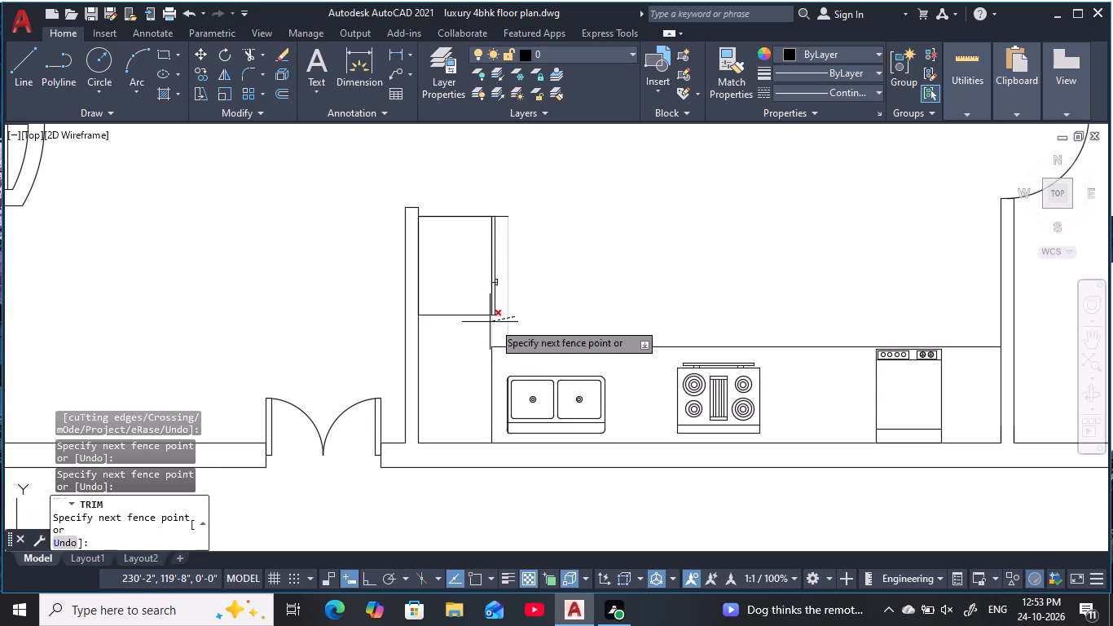
left_click(499, 324)
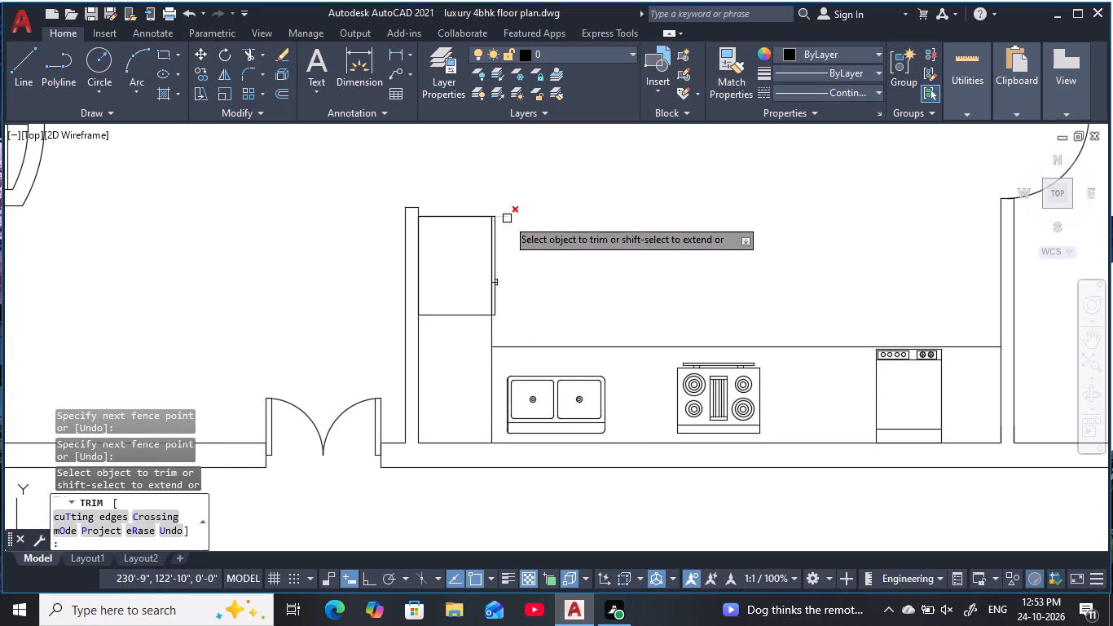
left_click(506, 218)
scroll(600, 279, "down", 2)
middle_click_drag(608, 281, 585, 280)
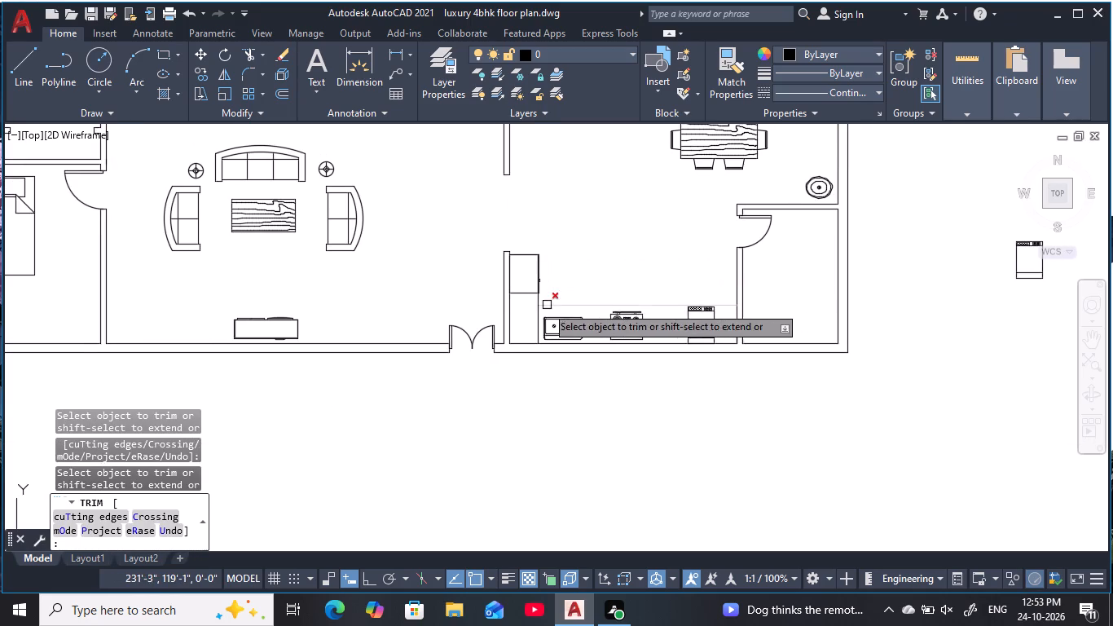
scroll(540, 310, "up", 3)
left_click(532, 321)
scroll(629, 258, "down", 2)
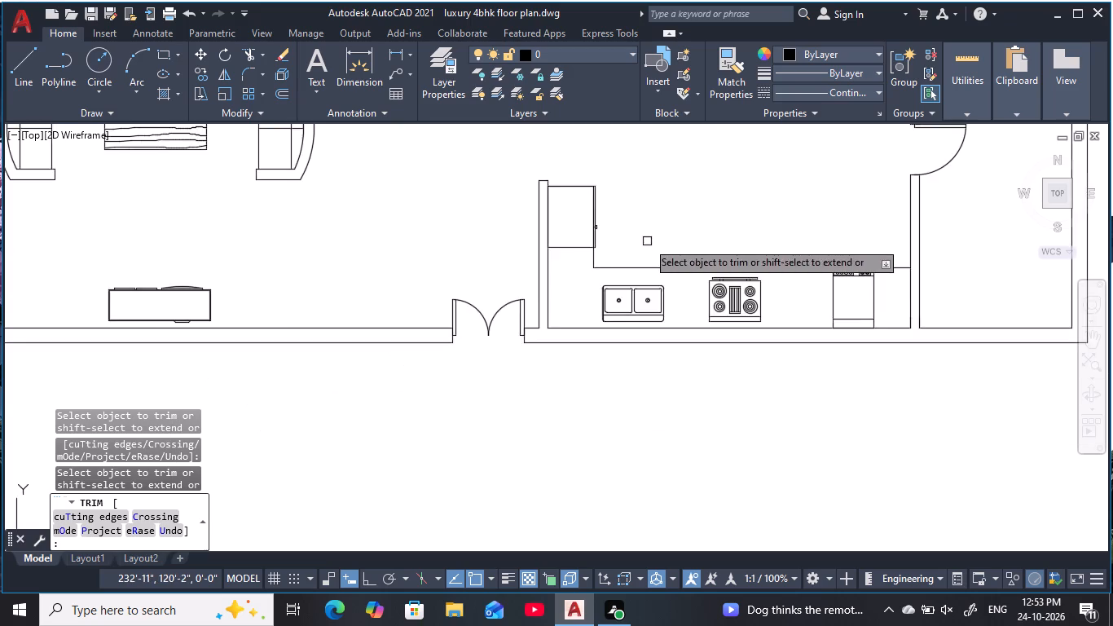
middle_click_drag(647, 241, 535, 273)
key("Escape")
key("Escape")
key("Escape")
key("Escape")
Look over the L-shaped kitchen counter, its appliances and the surrounding dining and living areas.
middle_click_drag(719, 324, 707, 327)
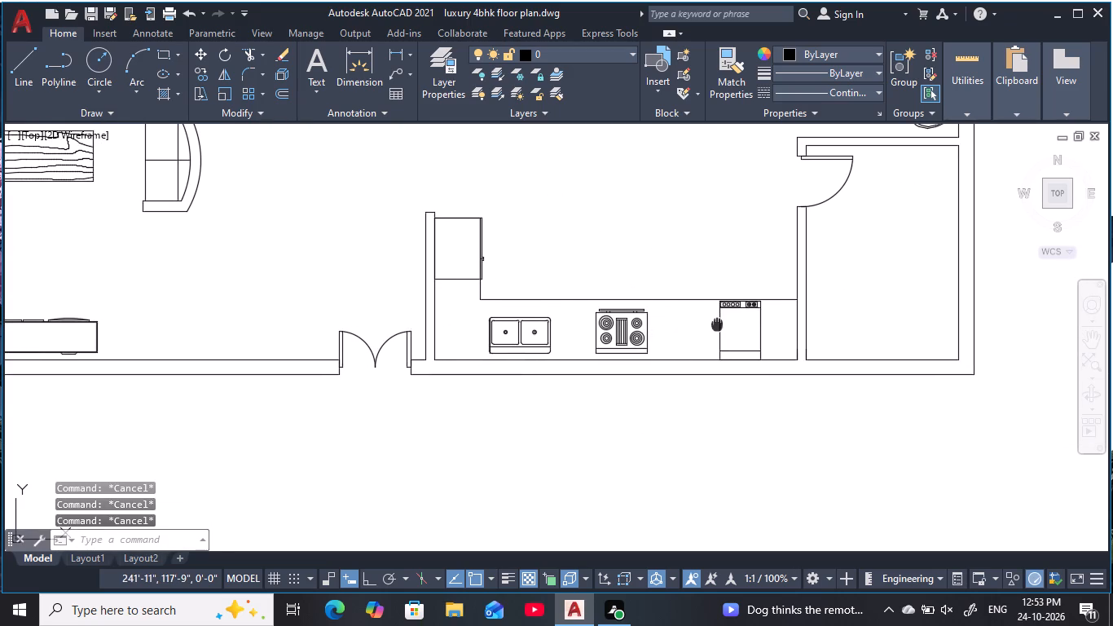
middle_click_drag(707, 327, 699, 327)
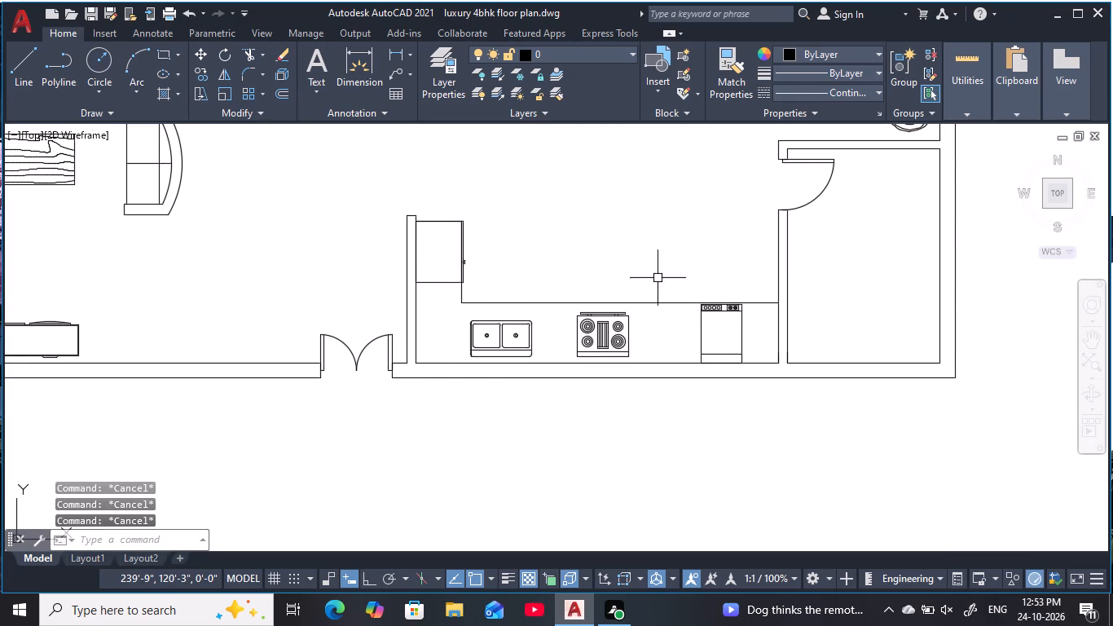
scroll(694, 276, "down", 1)
middle_click_drag(694, 276, 687, 284)
middle_click_drag(715, 280, 640, 306)
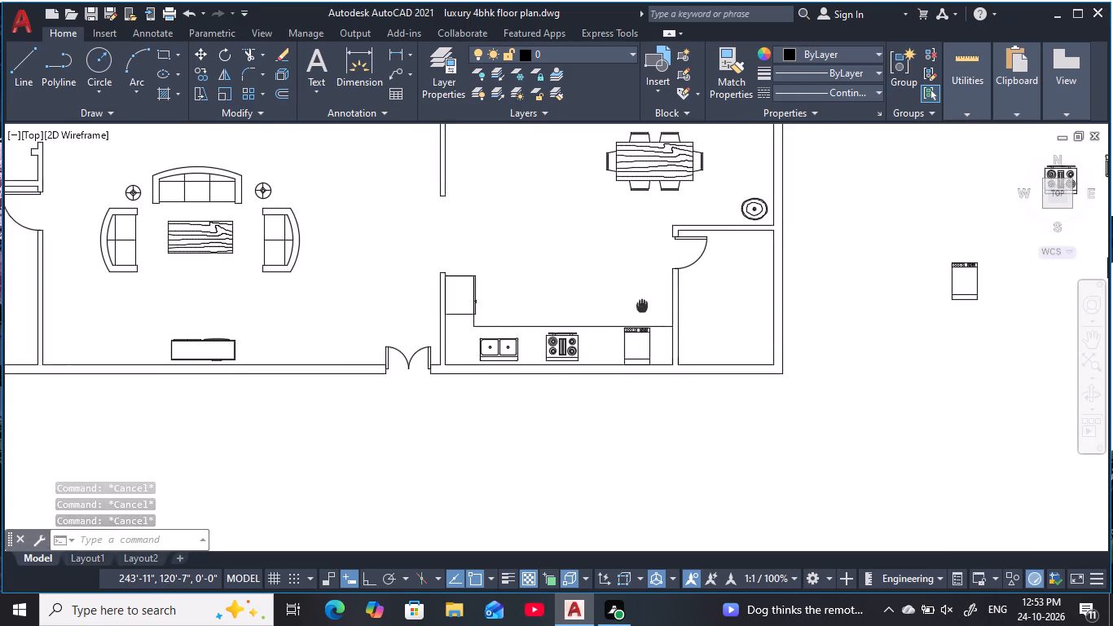
middle_click_drag(640, 306, 637, 305)
scroll(637, 304, "down", 1)
middle_click_drag(634, 298, 618, 311)
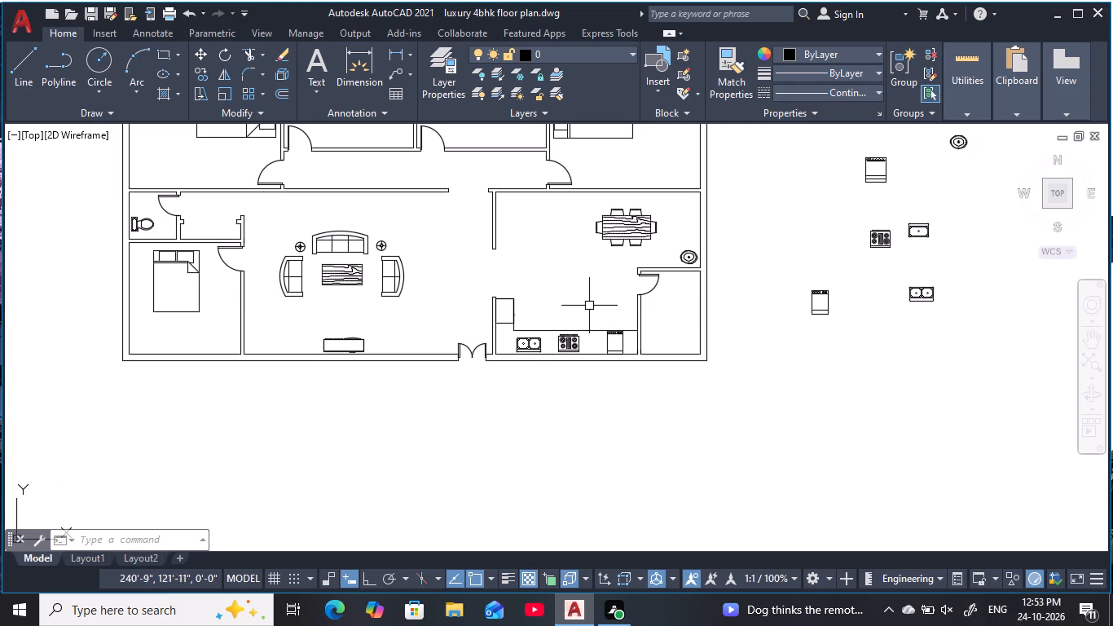
middle_click_drag(535, 249, 548, 278)
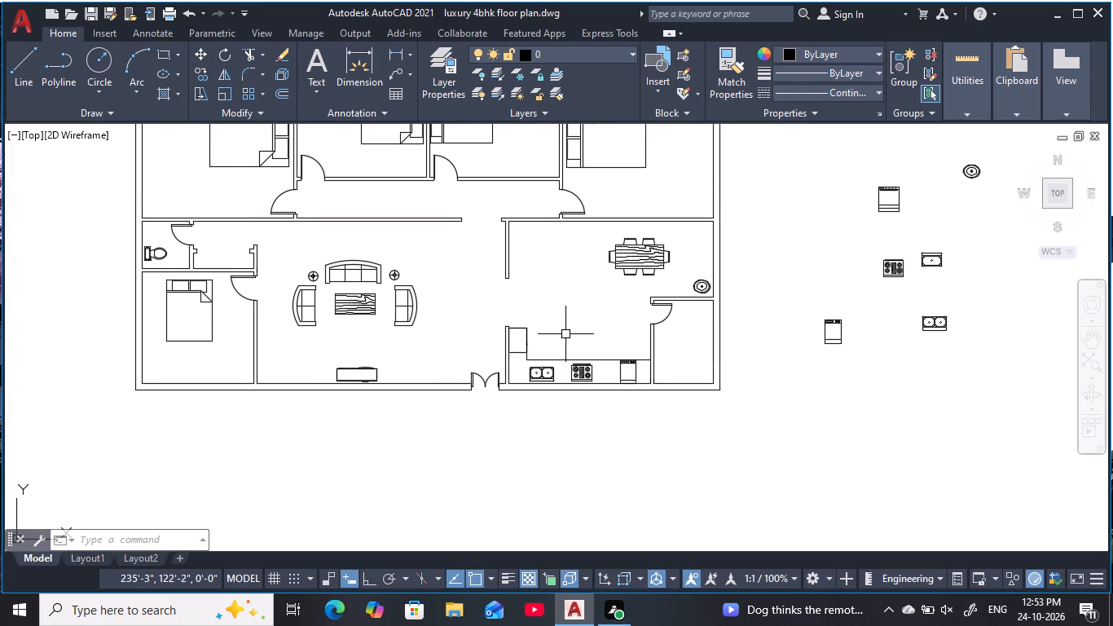
scroll(565, 334, "up", 1)
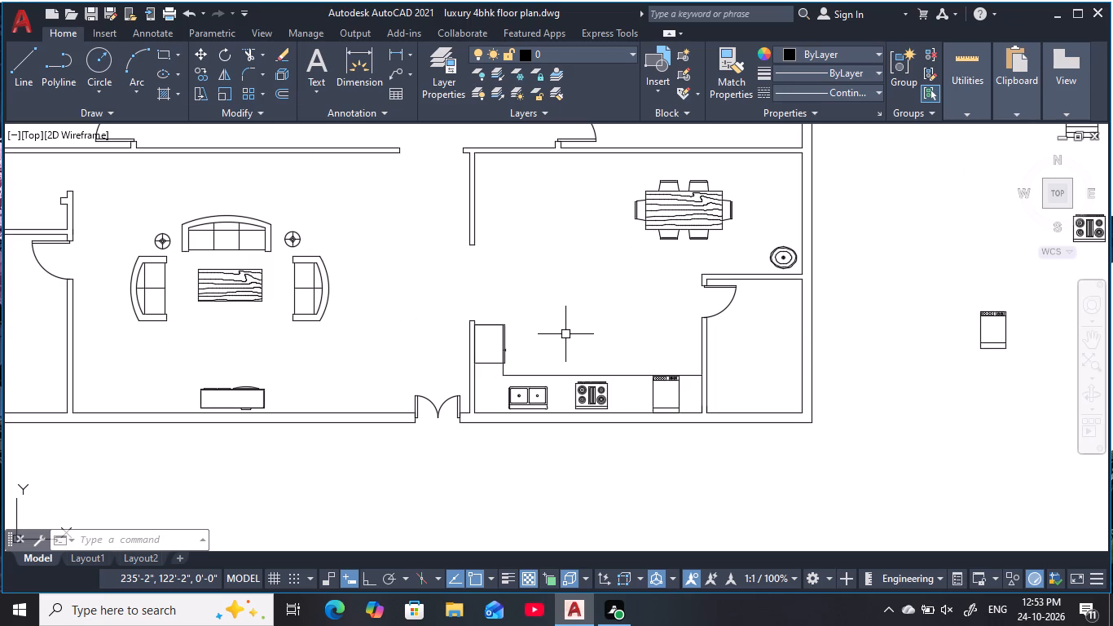
key("Escape")
key("Escape")
key("Escape")
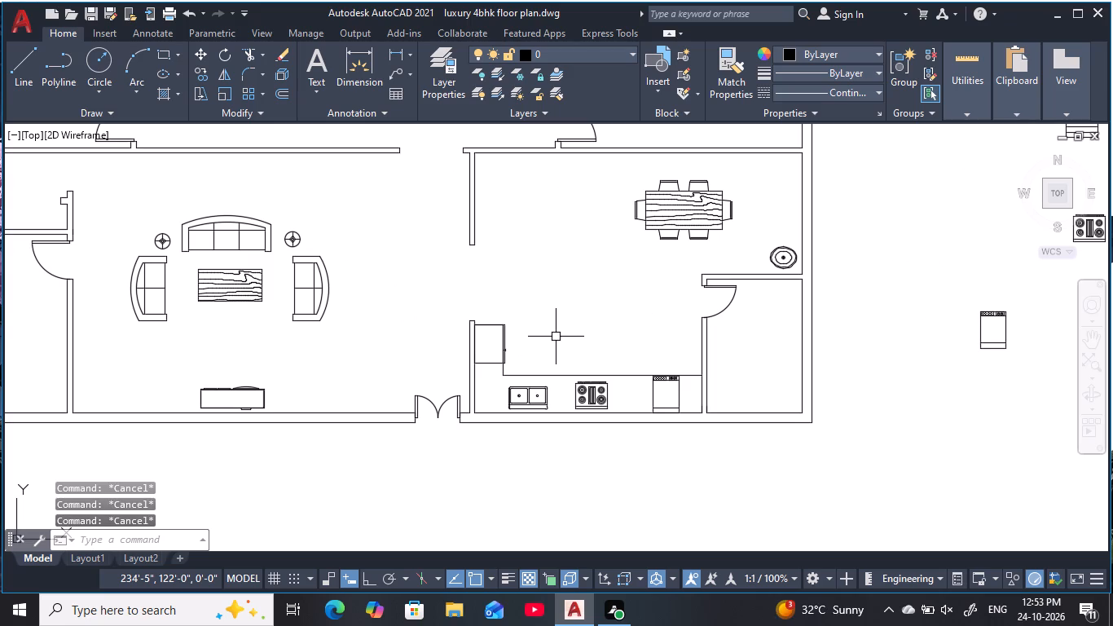
key("Escape")
key("Escape")
key("Escape")
key("Escape")
scroll(566, 324, "down", 1)
middle_click_drag(566, 324, 561, 339)
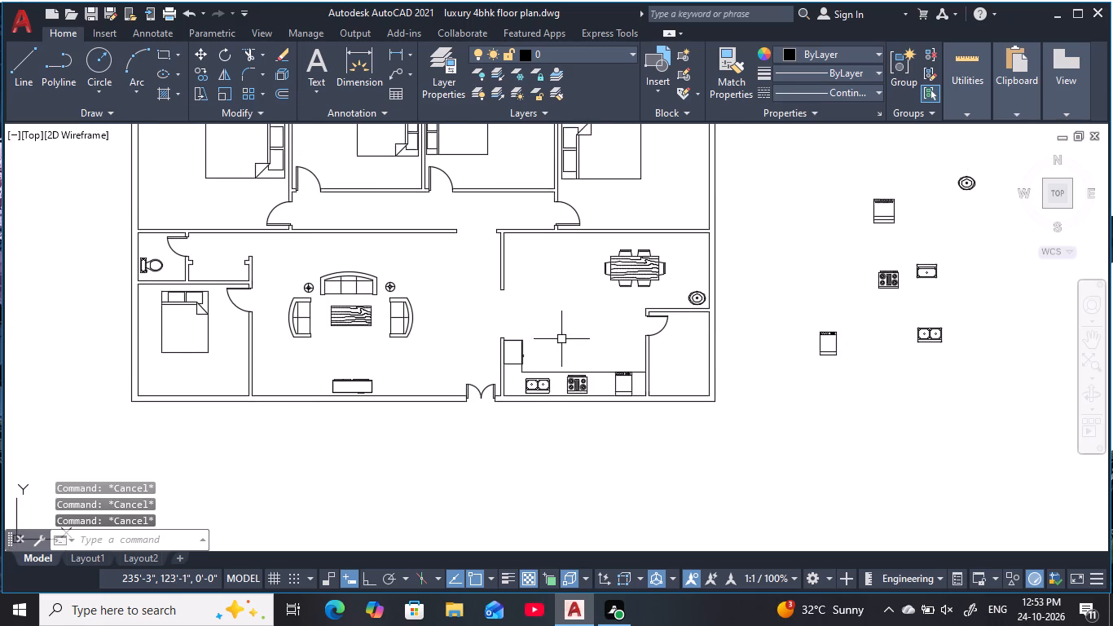
scroll(557, 328, "up", 1)
middle_click_drag(552, 324, 488, 302)
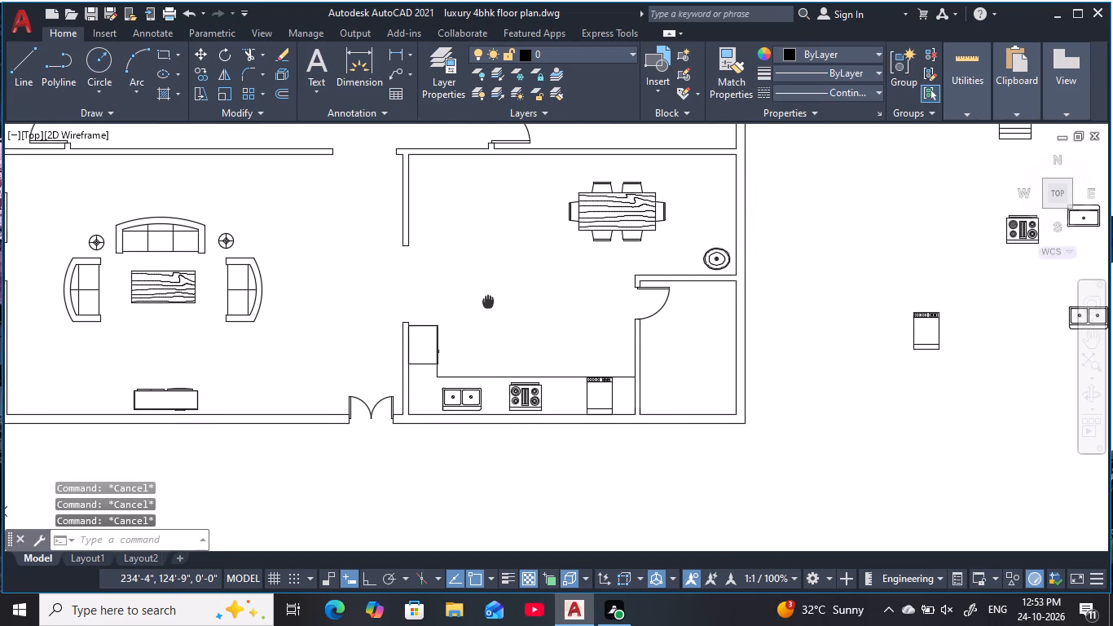
middle_click_drag(488, 302, 486, 294)
middle_click_drag(454, 273, 464, 289)
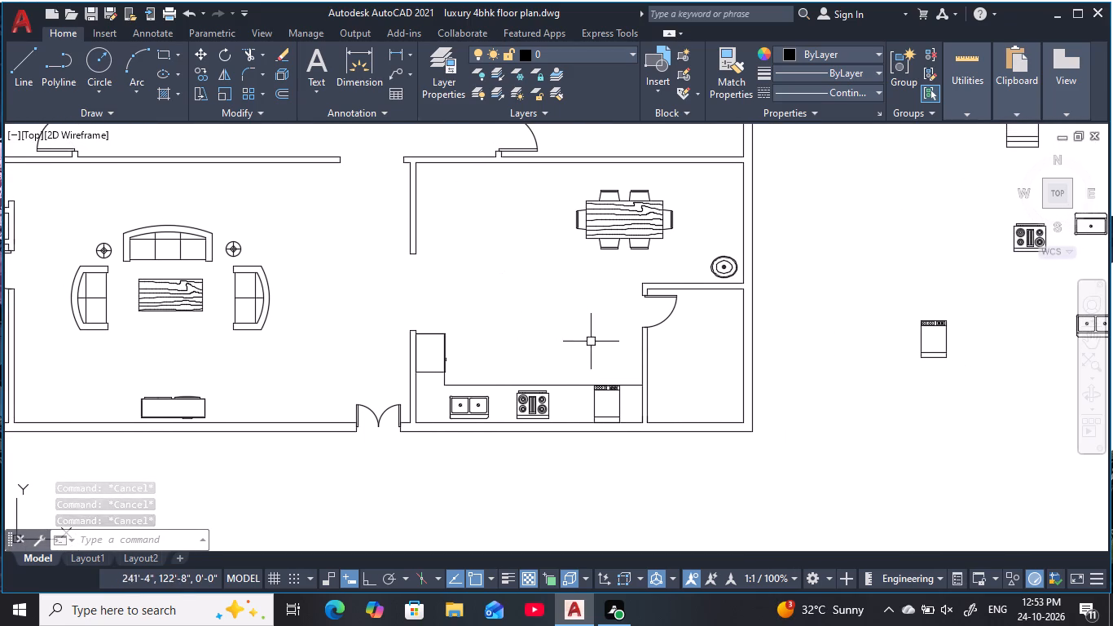
key("Escape")
key("Escape")
key("Escape")
key("Escape")
middle_click_drag(622, 350, 577, 337)
scroll(578, 336, "up", 1)
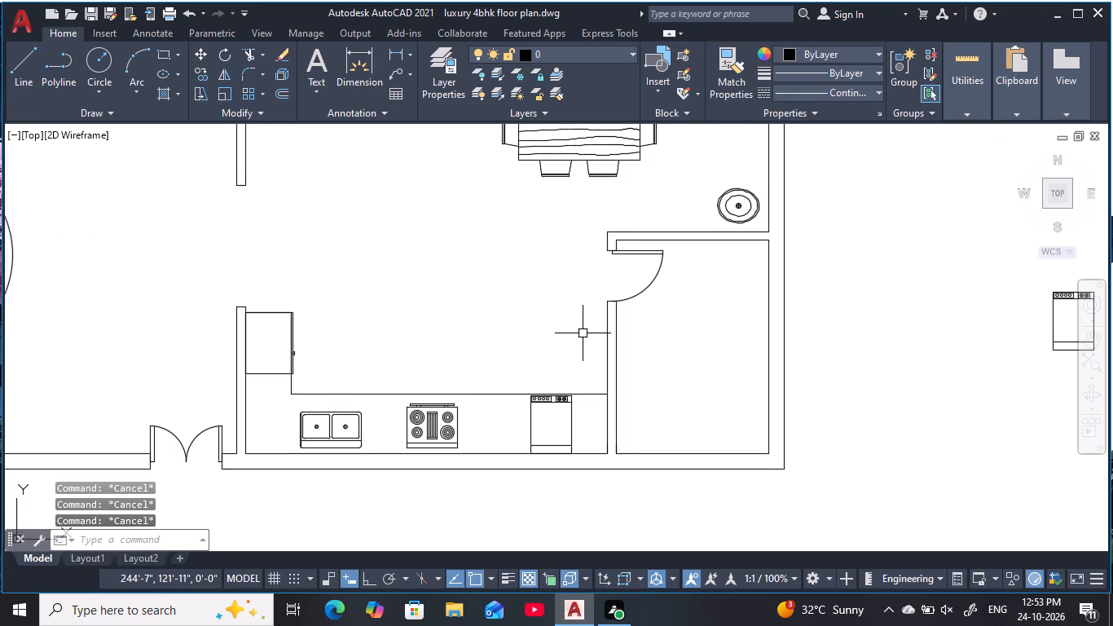
middle_click_drag(583, 333, 563, 345)
key("Escape")
key("Escape")
scroll(545, 322, "down", 1)
middle_click_drag(543, 322, 521, 326)
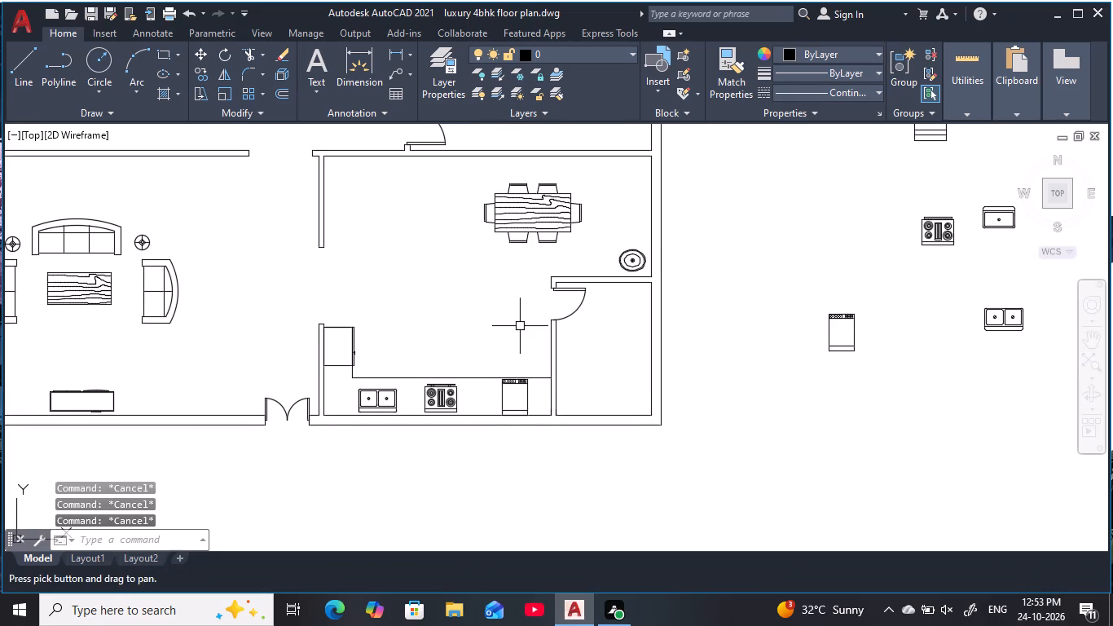
key("Escape")
key("Escape")
key("Escape")
key("Escape")
key("Escape")
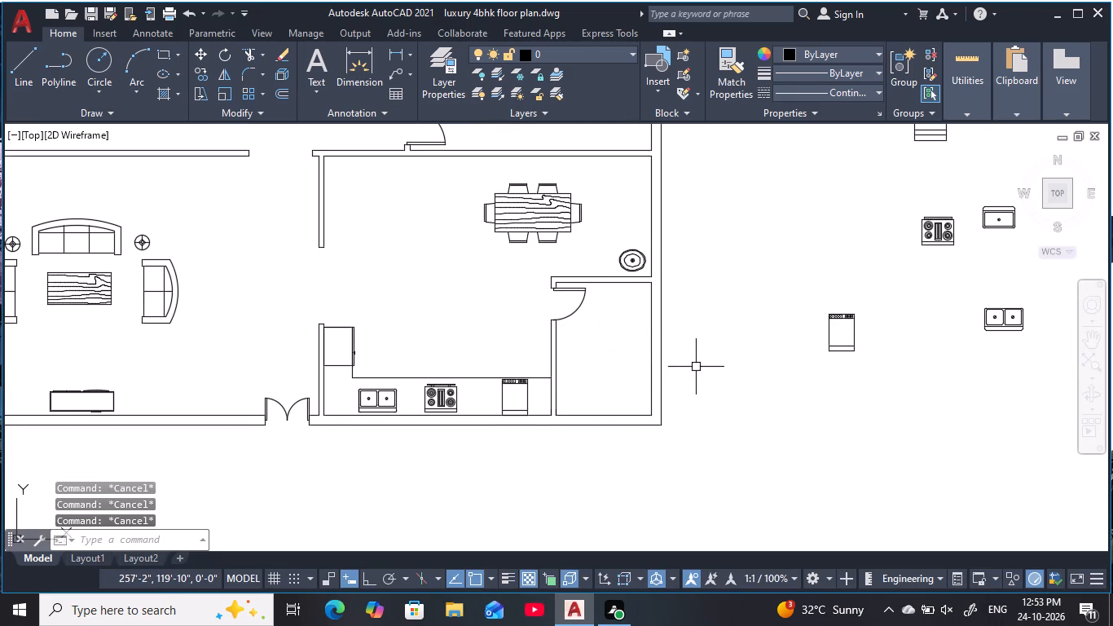
In the small room east of the kitchen, draw a line west from the east wall, continuing about 6'-1" south to the south wall.
scroll(640, 345, "up", 1)
middle_click_drag(640, 343, 595, 337)
key("Escape")
type("l")
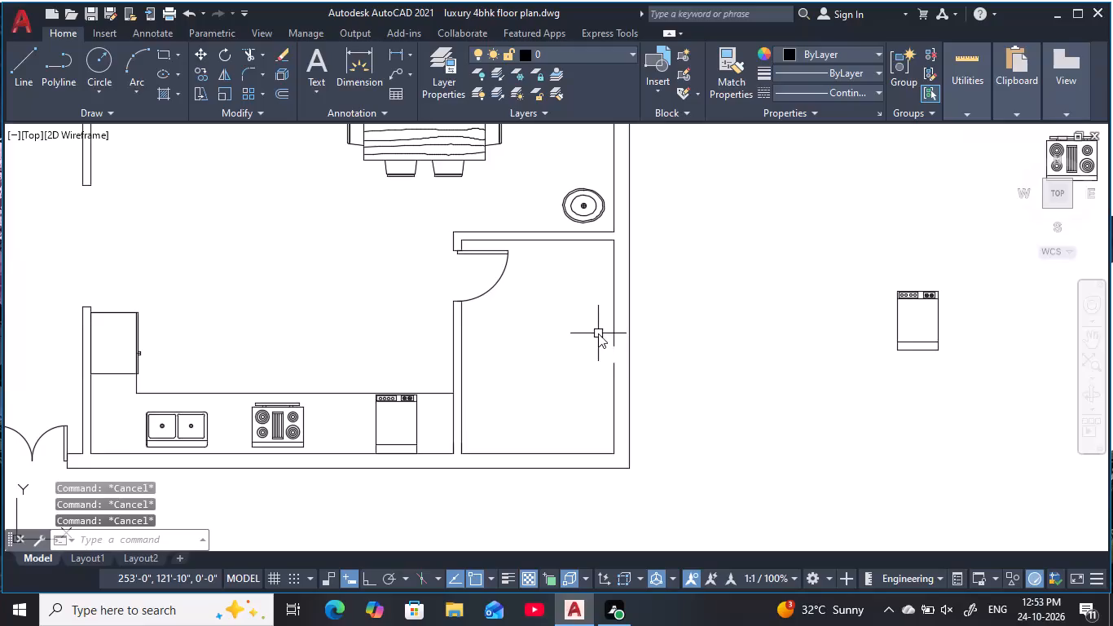
key("space")
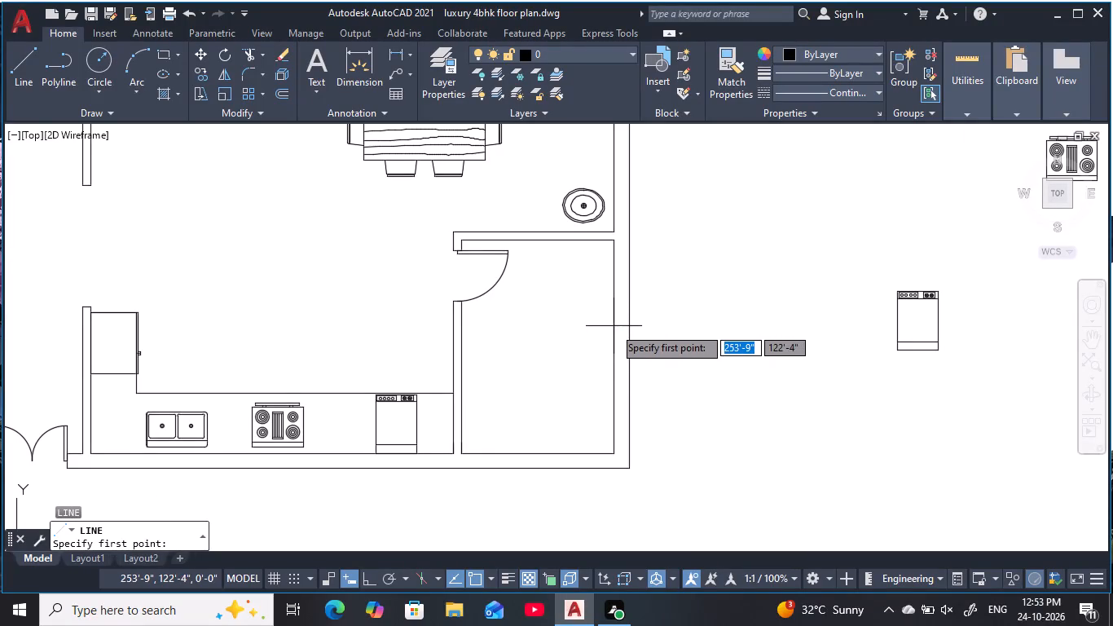
left_click(614, 331)
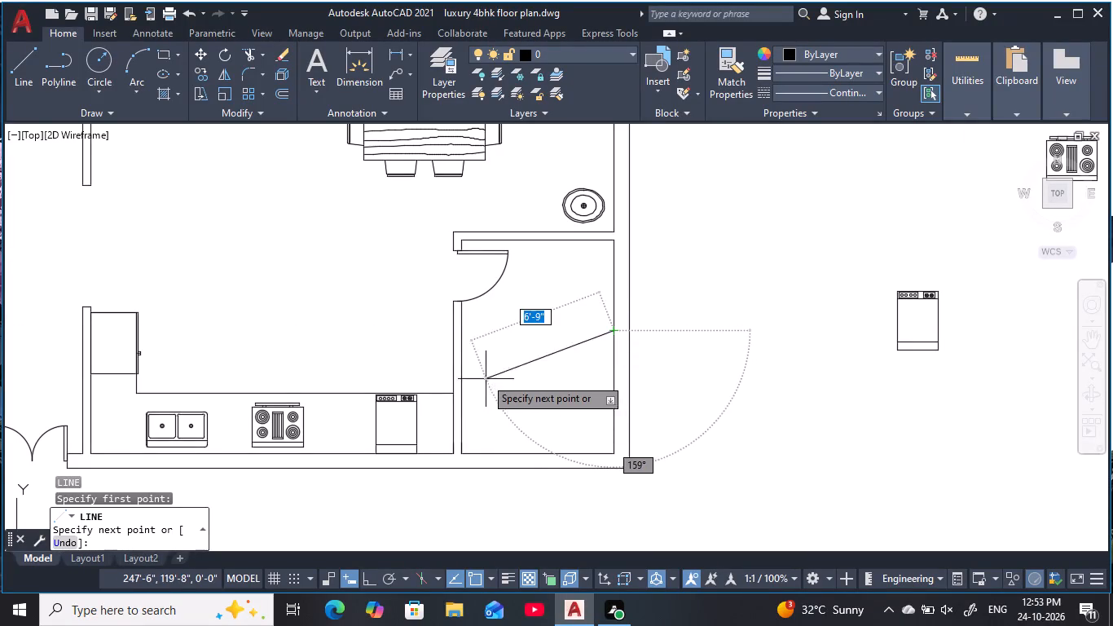
key("F8")
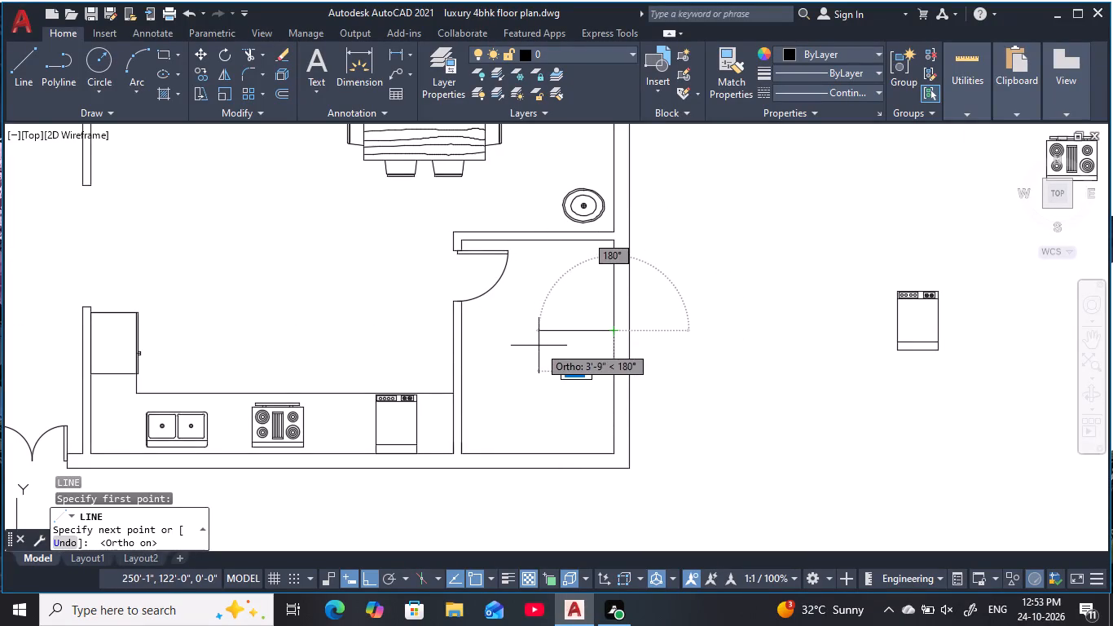
left_click(528, 342)
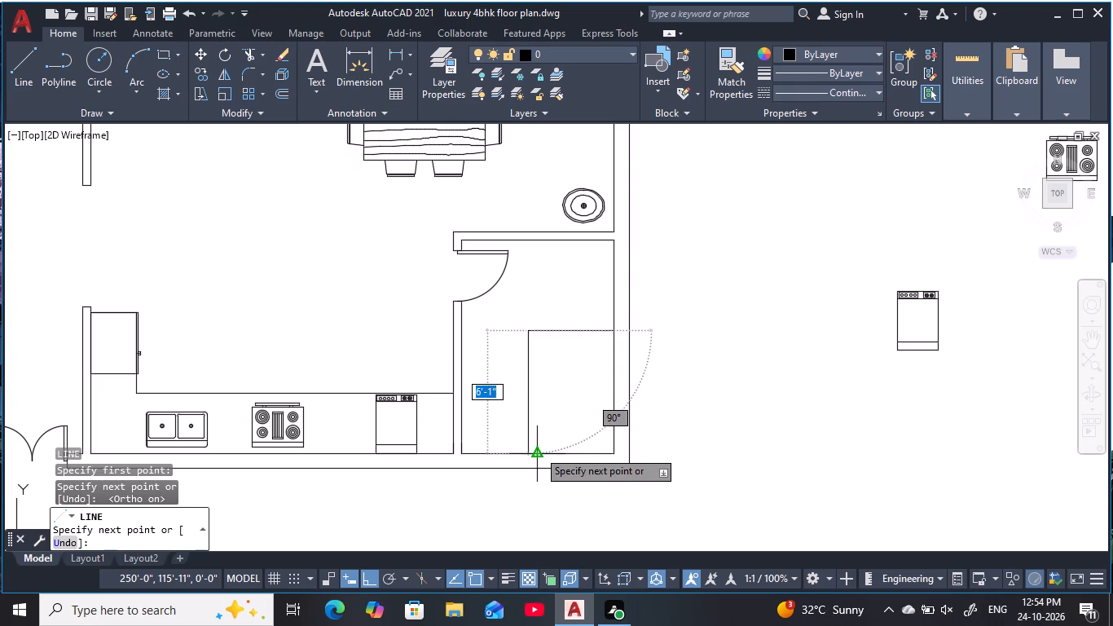
left_click(526, 450)
key("Escape")
key("Escape")
key("Escape")
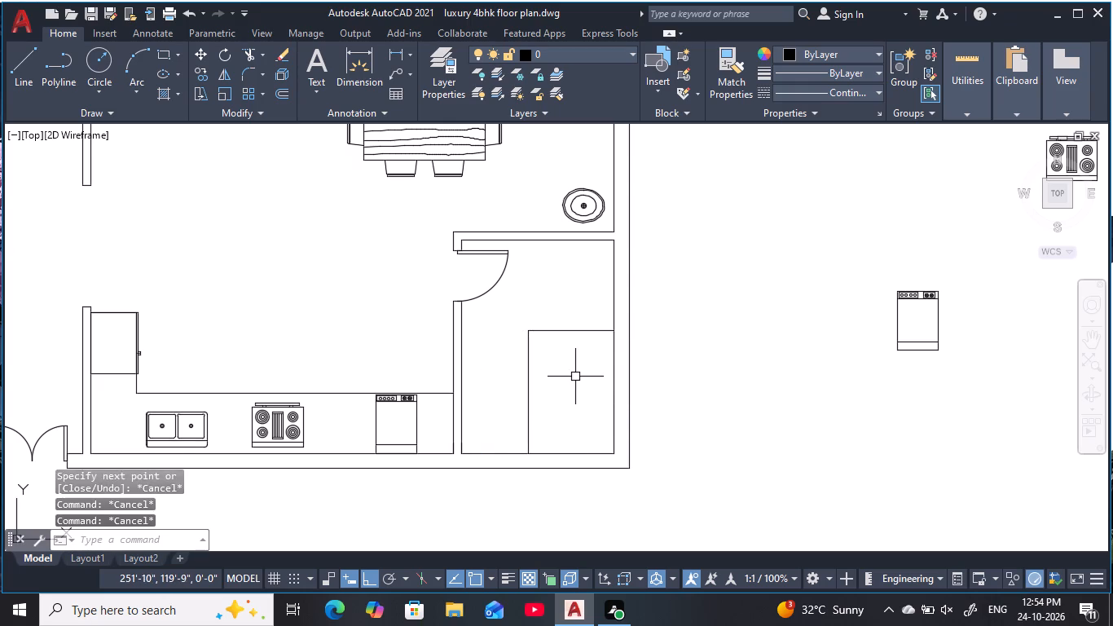
key("Escape")
key("Escape")
key("Escape")
key("Escape")
key("Escape")
key("Escape")
Offset the enclosure's horizontal and vertical lines 2" inward.
type("o")
key("space")
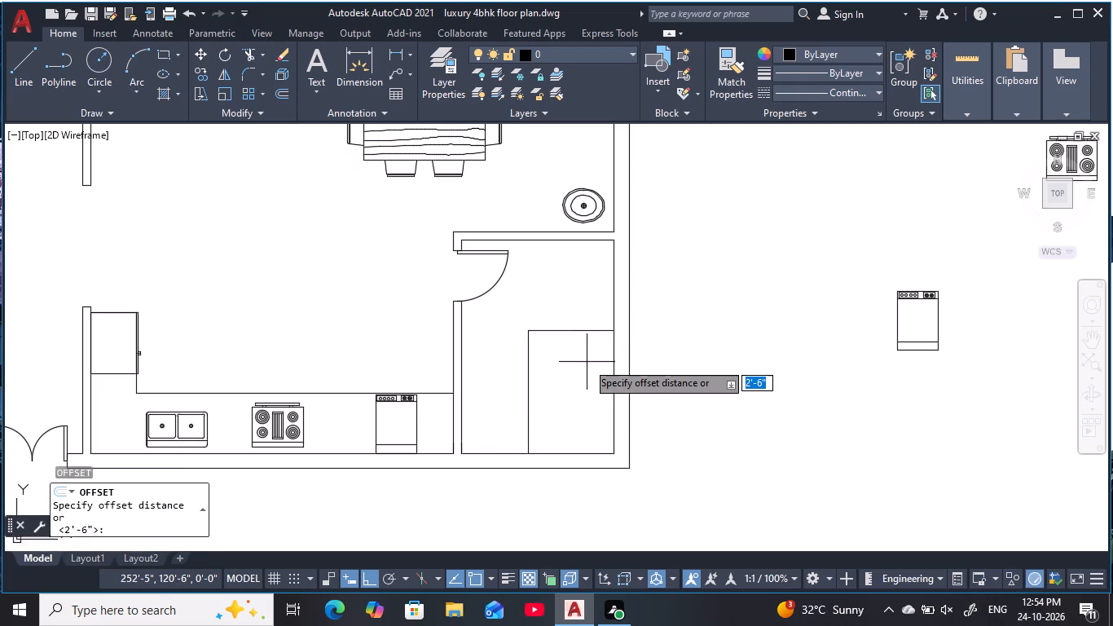
type("2")
key("space")
left_click(596, 330)
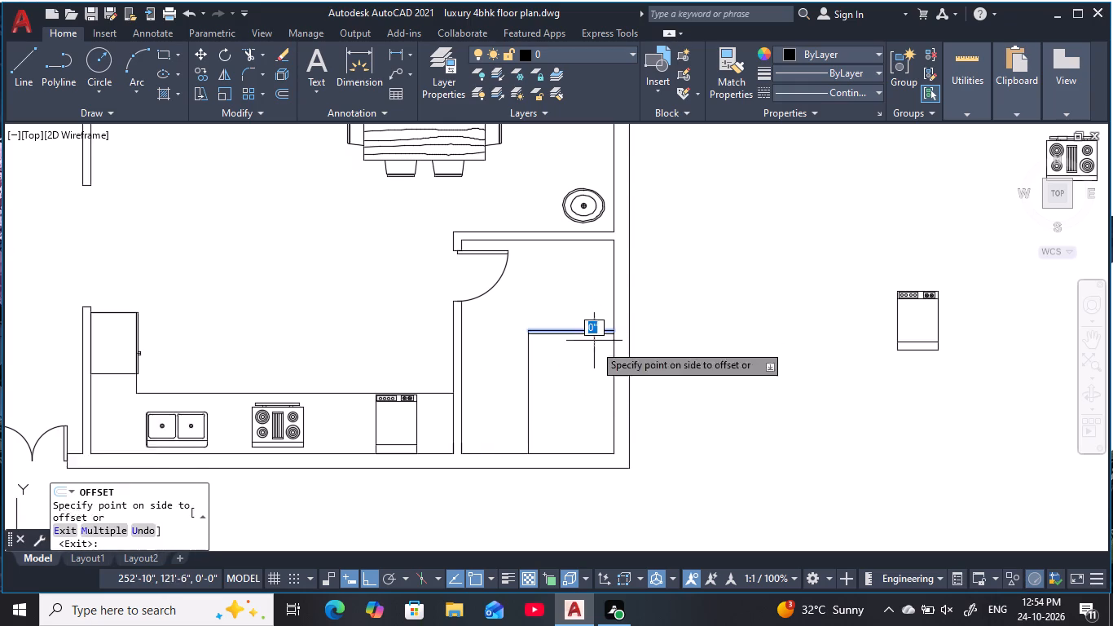
left_click(579, 406)
left_click(530, 377)
left_click(569, 378)
key("Escape")
key("Escape")
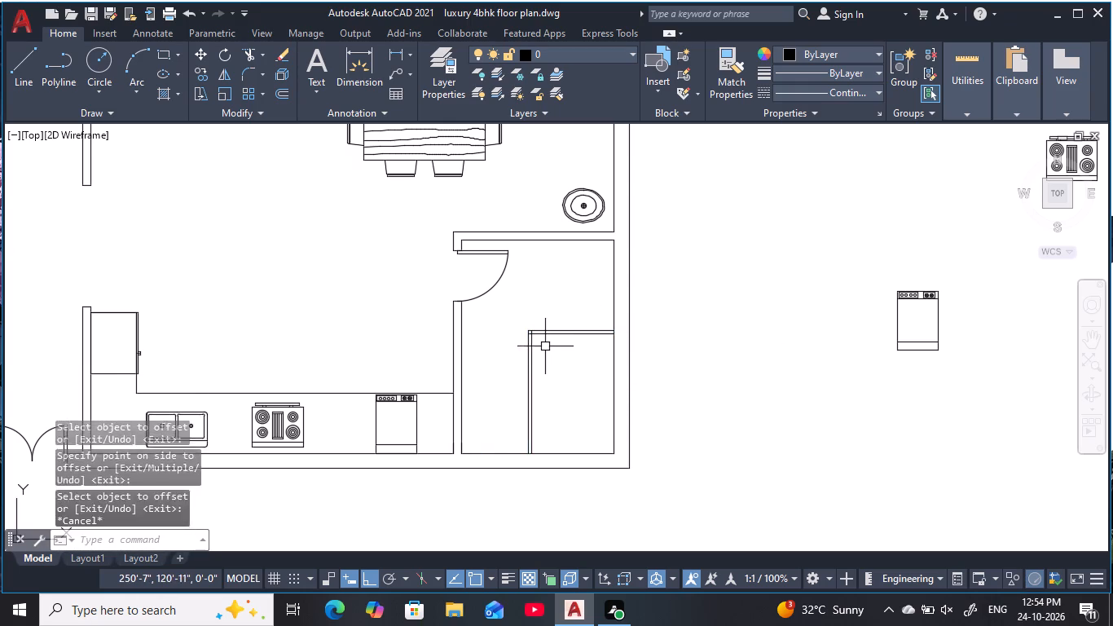
key("Escape")
key("Escape")
Trim the inner offset lines' overlapping ends at the enclosure's northwest corner.
type("tr")
key("space")
scroll(537, 320, "up", 4)
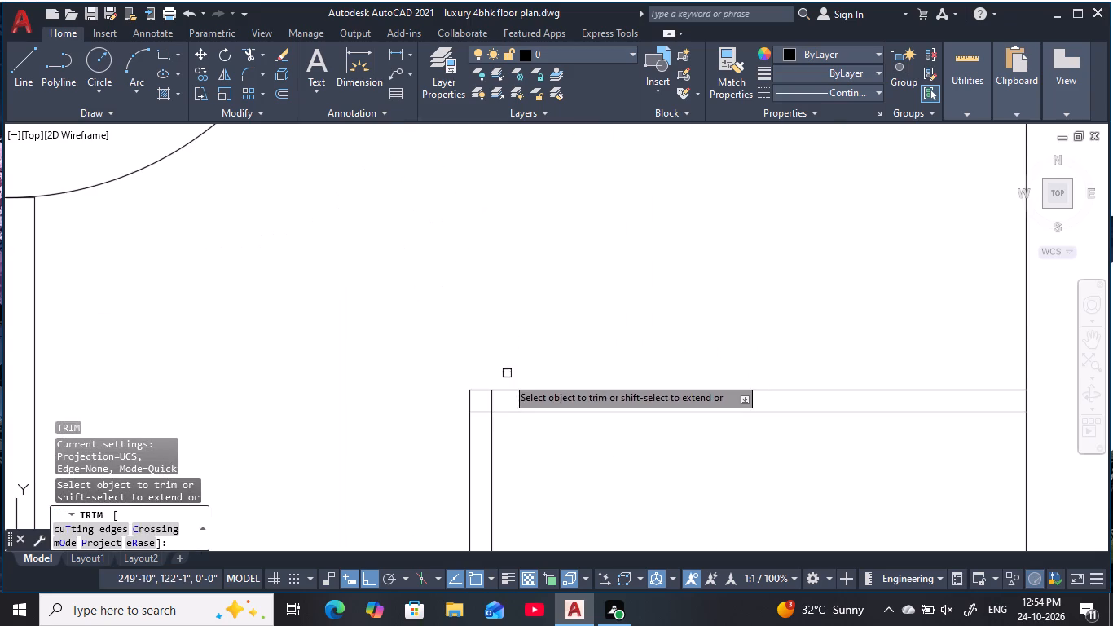
left_click(501, 399)
left_click(479, 415)
key("Escape")
scroll(537, 433, "down", 3)
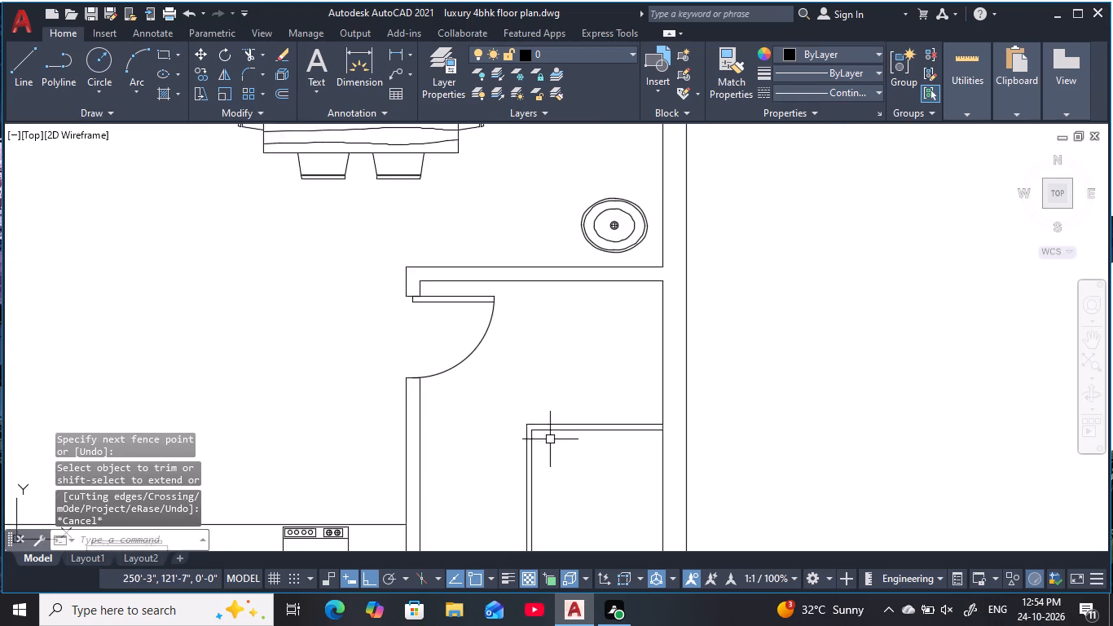
middle_click_drag(550, 440, 543, 296)
key("Escape")
scroll(547, 342, "down", 1)
middle_click_drag(547, 348, 522, 333)
key("Escape")
key("Escape")
key("Escape")
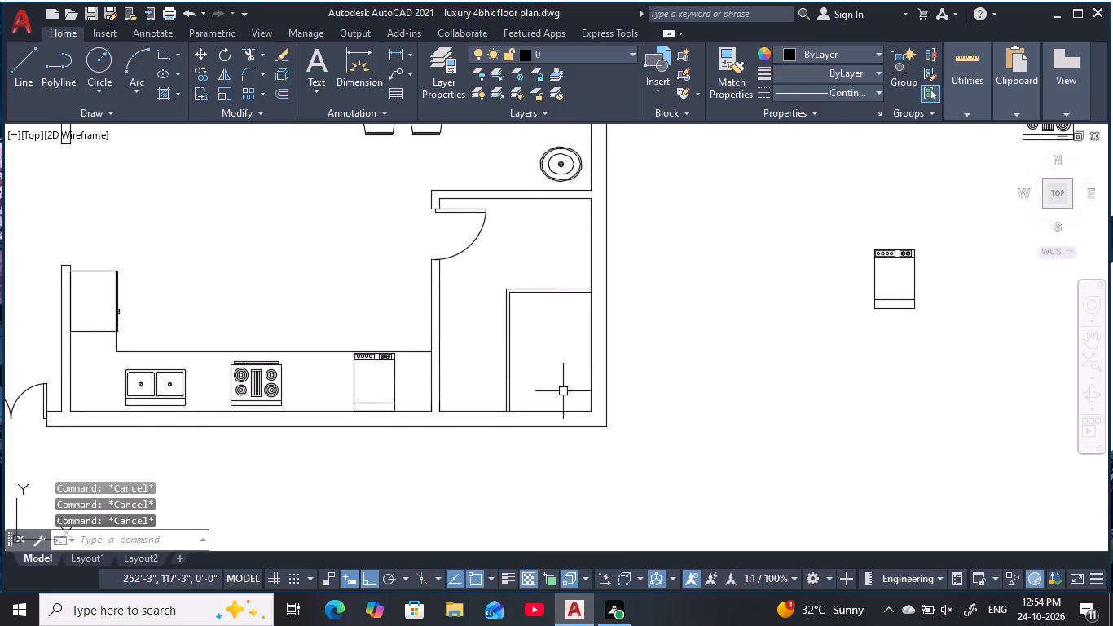
key("Escape")
key("Escape")
key("Escape")
key("Escape")
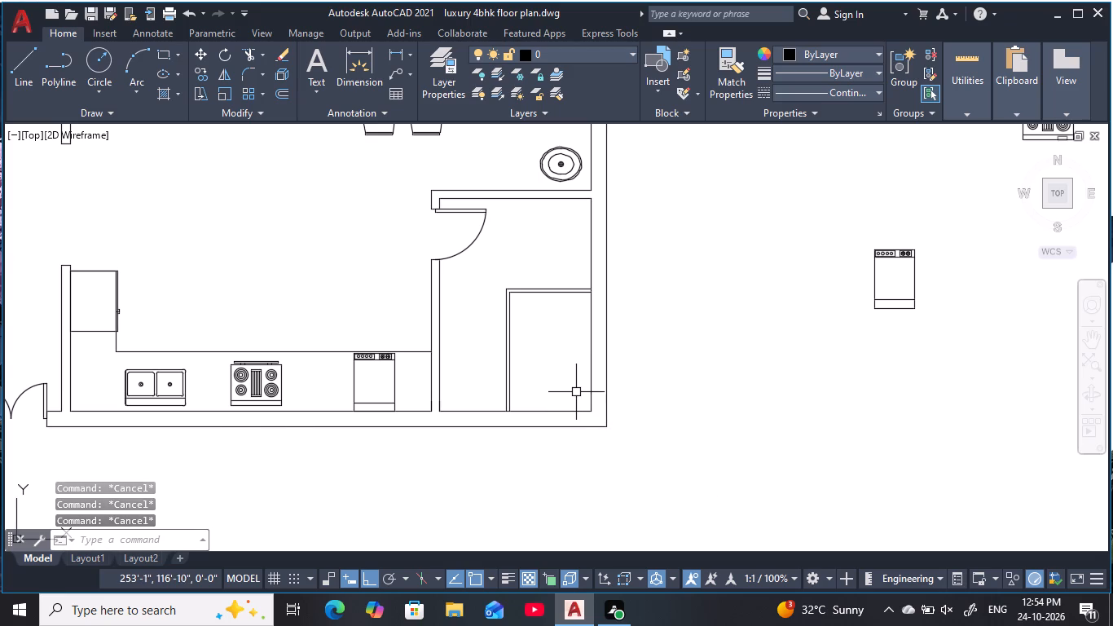
Offset the small room's south and east inner wall lines 2" into the enclosure.
scroll(576, 392, "up", 1)
middle_click_drag(576, 392, 561, 407)
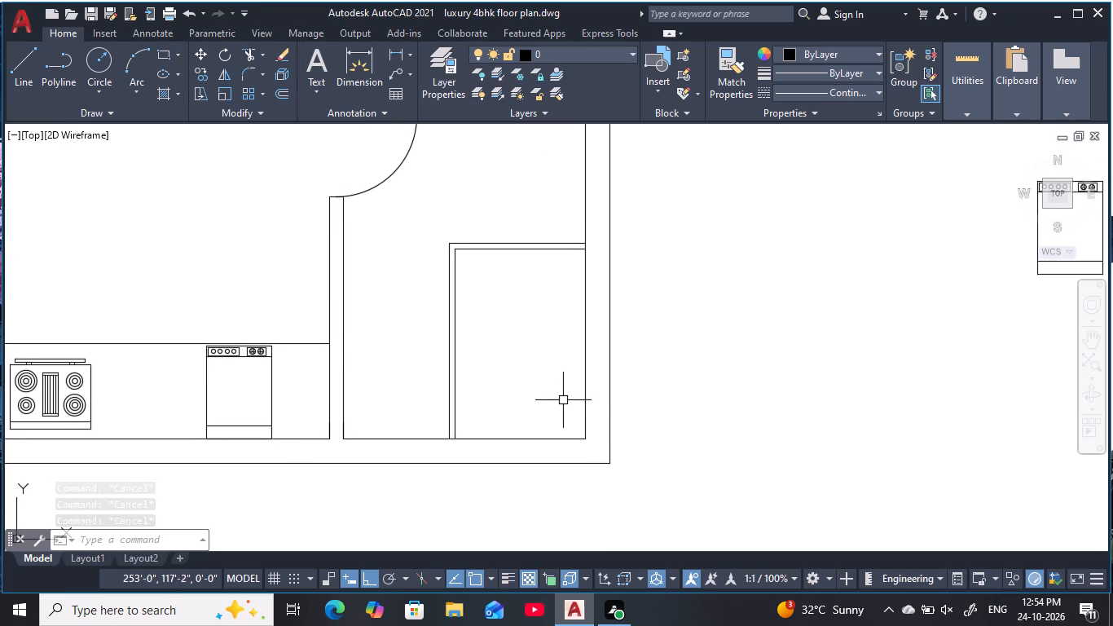
type("o")
key("space")
type("2")
key("space")
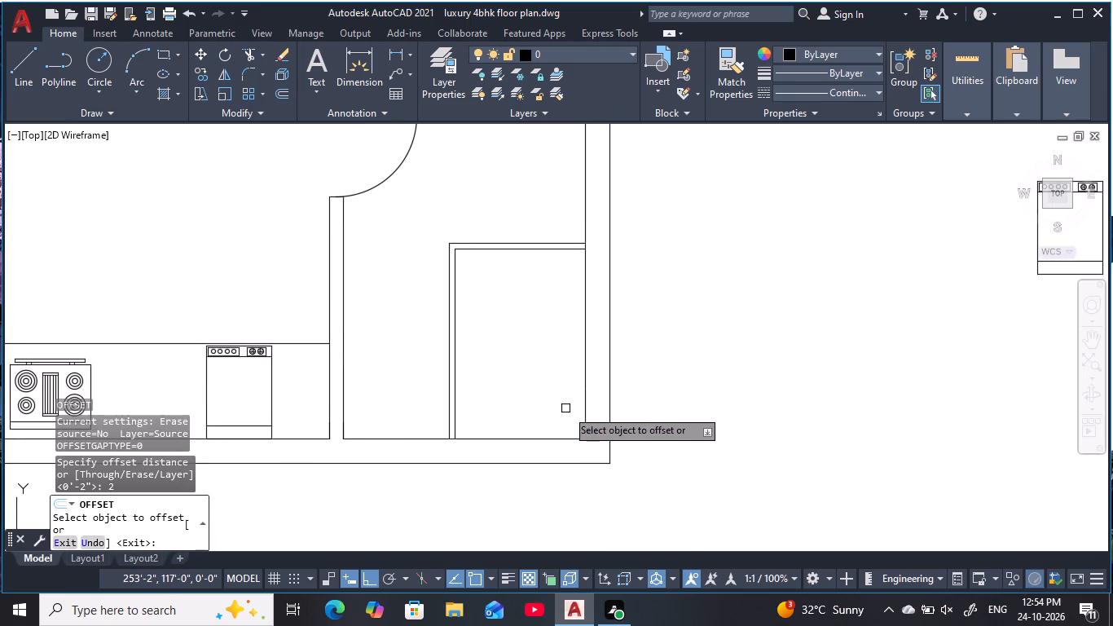
left_click(565, 436)
left_click(562, 400)
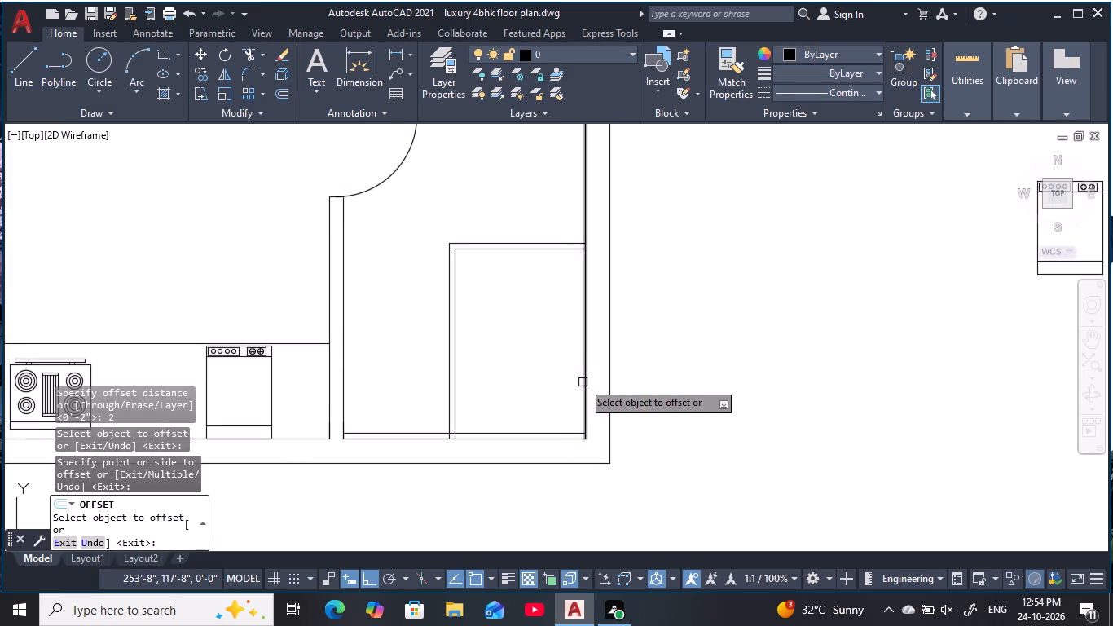
left_click(583, 381)
left_click(543, 391)
key("Escape")
middle_click_drag(538, 370, 552, 389)
scroll(552, 389, "down", 1)
key("Escape")
key("Escape")
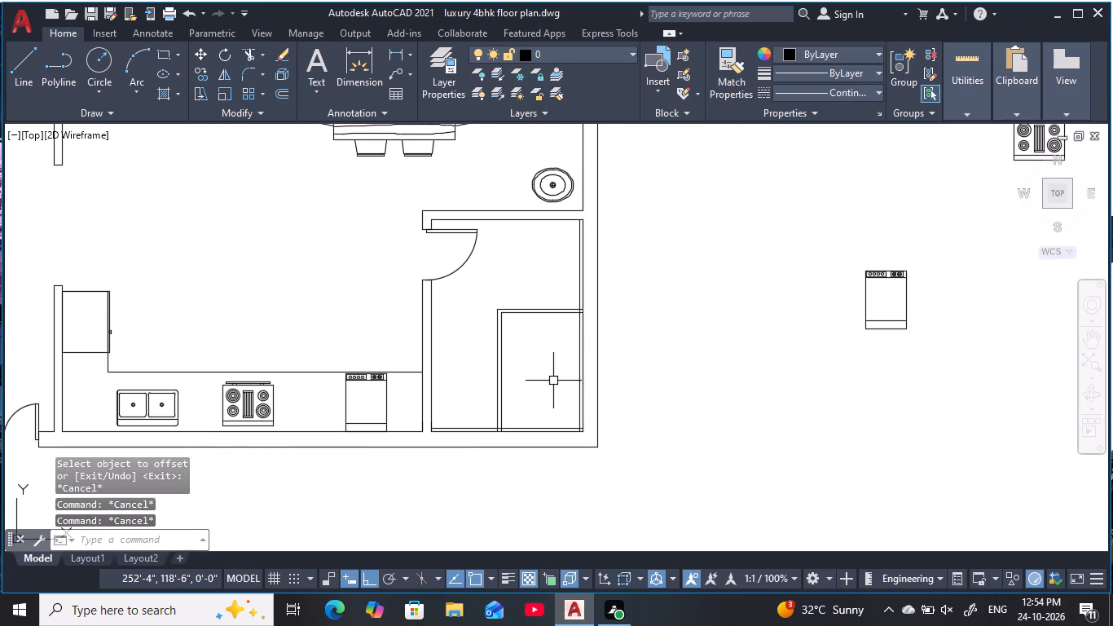
Trim the south and east offset lines where they extend beyond the corner enclosure, west along the south wall and north along the east wall.
type("tr")
key("space")
scroll(482, 433, "up", 1)
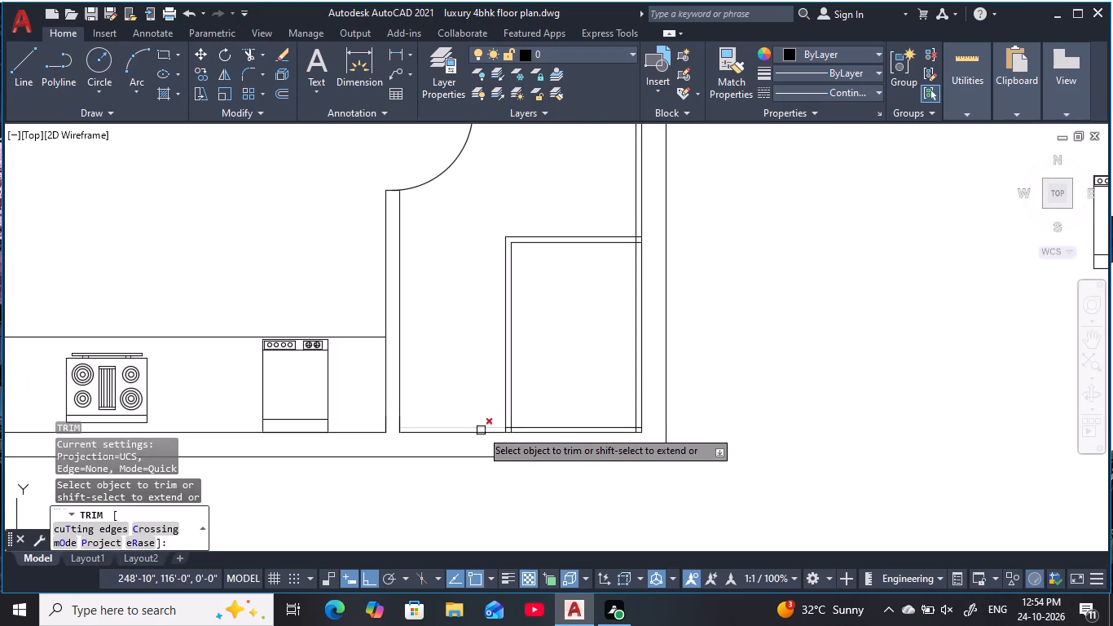
left_click(482, 427)
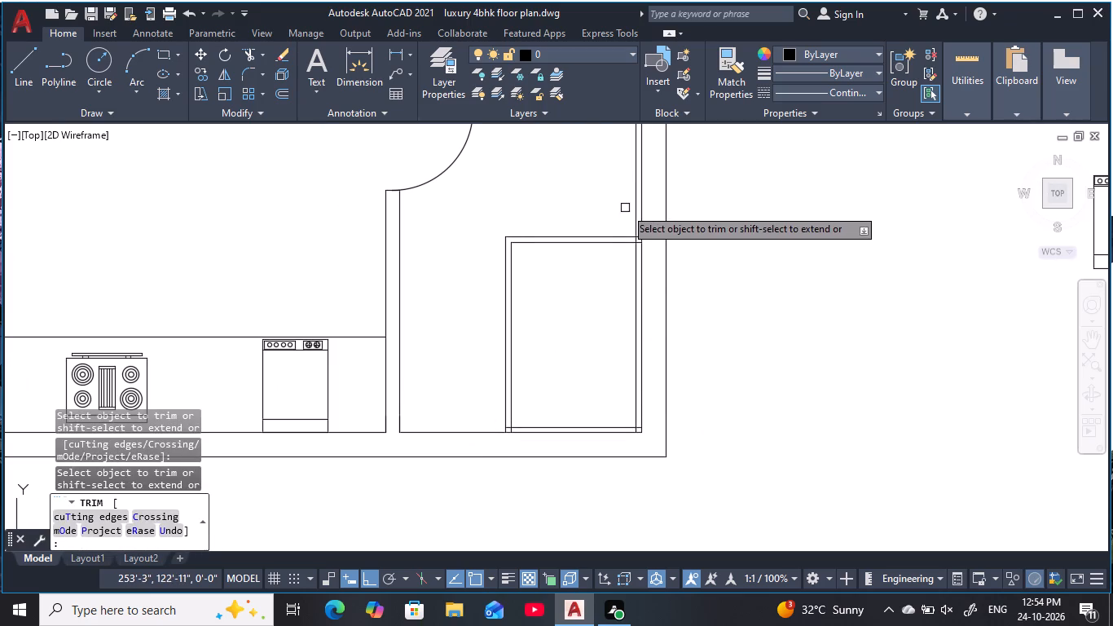
left_click(634, 214)
key("Escape")
key("Escape")
key("Escape")
Trim the overlapping inner line ends at the enclosure's northeast, southeast and southwest corners.
scroll(647, 246, "up", 3)
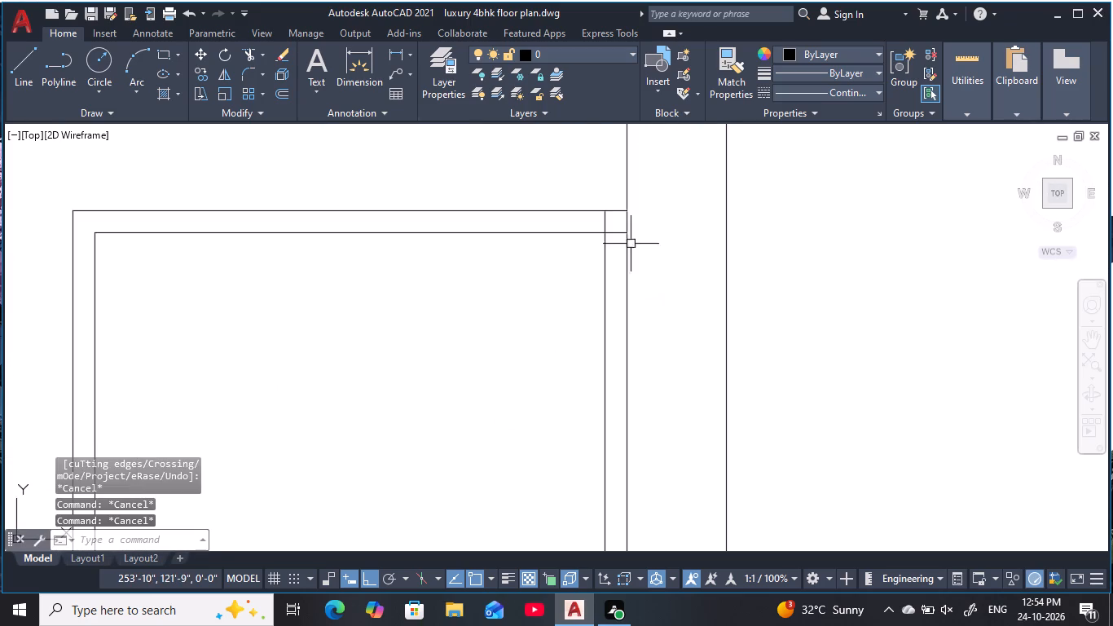
key("Escape")
key("space")
left_click(592, 223)
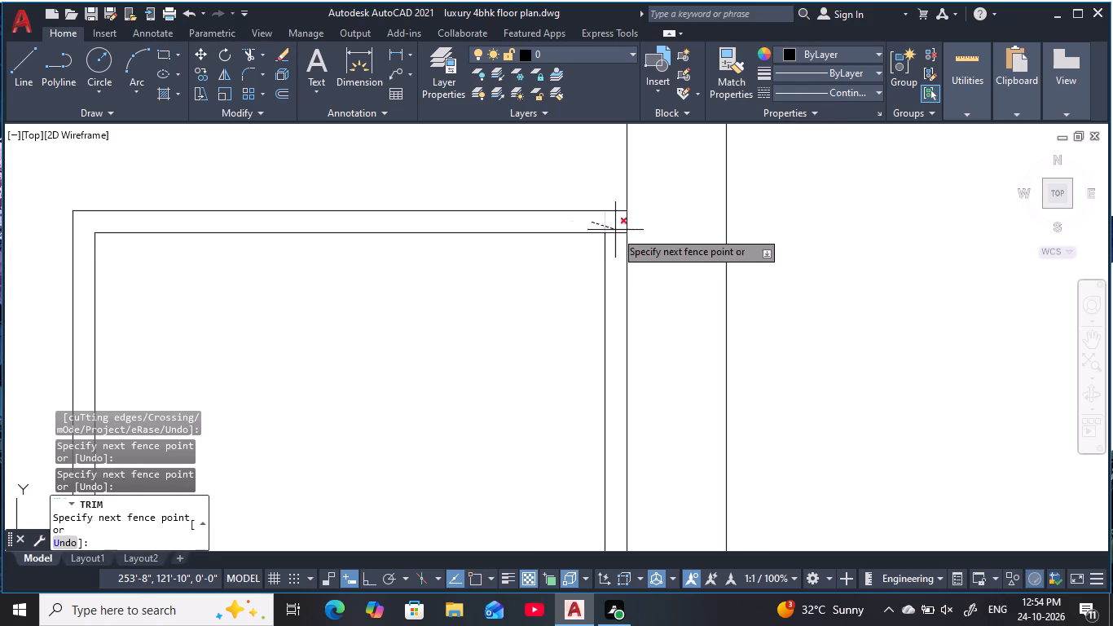
left_click(614, 236)
scroll(565, 311, "down", 2)
middle_click_drag(565, 315, 709, 142)
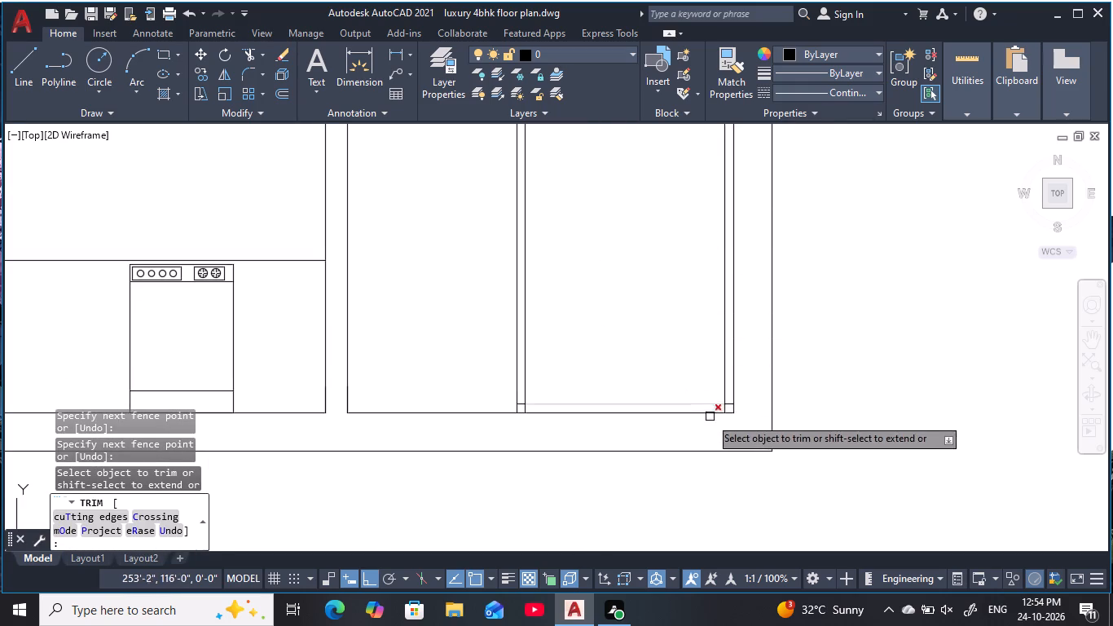
scroll(737, 414, "up", 5)
left_click_drag(666, 336, 604, 395)
scroll(569, 381, "down", 3)
middle_click_drag(622, 380, 709, 383)
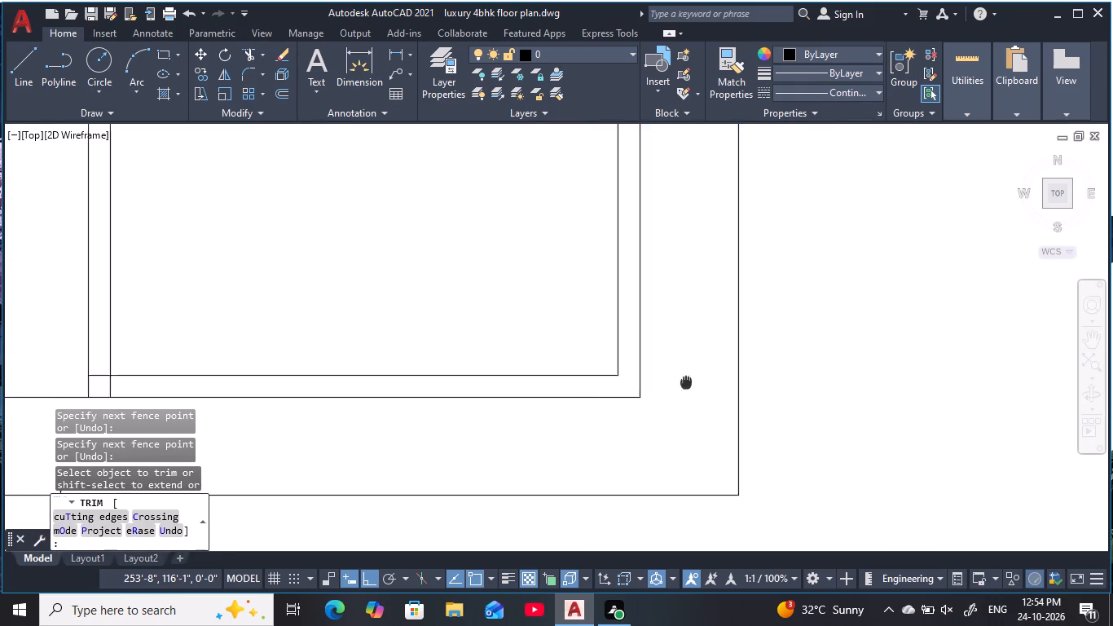
middle_click_drag(709, 383, 946, 371)
scroll(381, 361, "up", 2)
left_click_drag(383, 358, 441, 418)
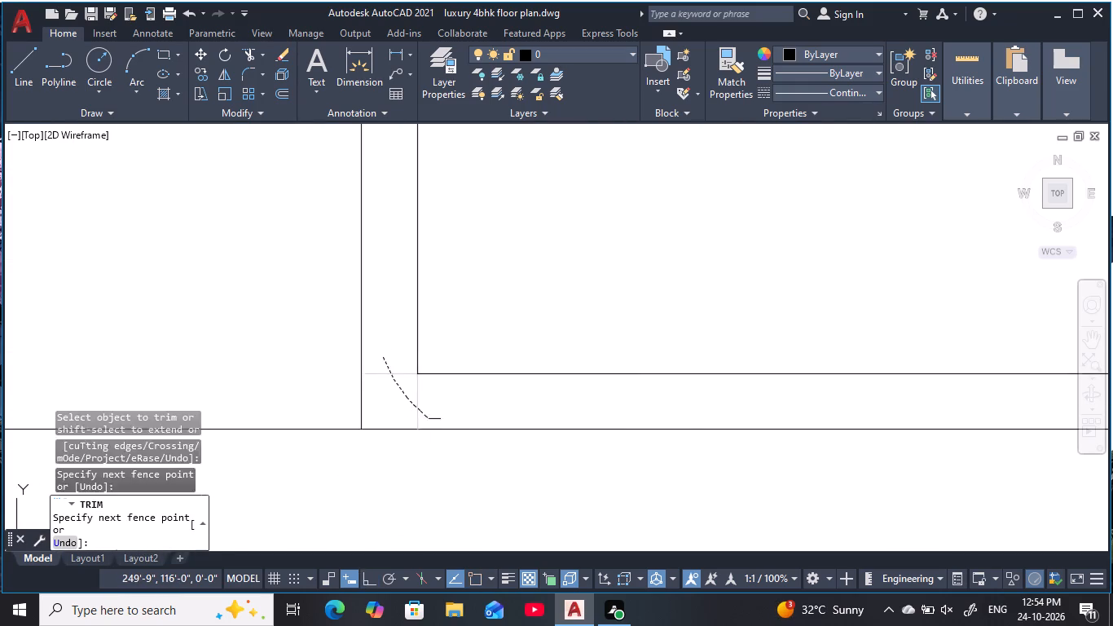
scroll(482, 363, "down", 6)
middle_click(560, 342)
key("Escape")
key("Escape")
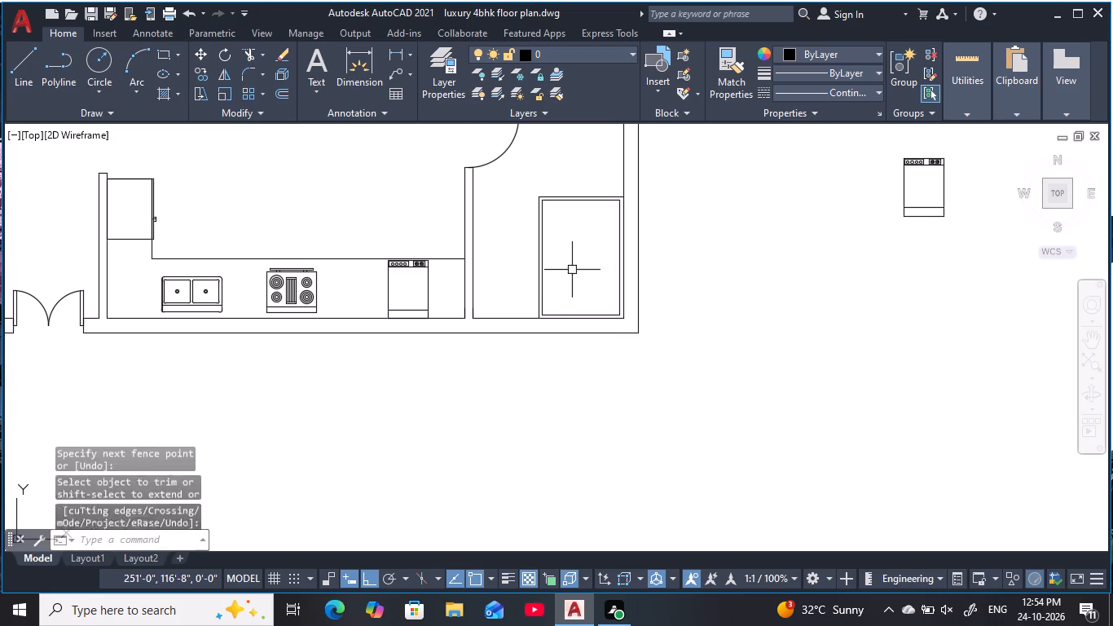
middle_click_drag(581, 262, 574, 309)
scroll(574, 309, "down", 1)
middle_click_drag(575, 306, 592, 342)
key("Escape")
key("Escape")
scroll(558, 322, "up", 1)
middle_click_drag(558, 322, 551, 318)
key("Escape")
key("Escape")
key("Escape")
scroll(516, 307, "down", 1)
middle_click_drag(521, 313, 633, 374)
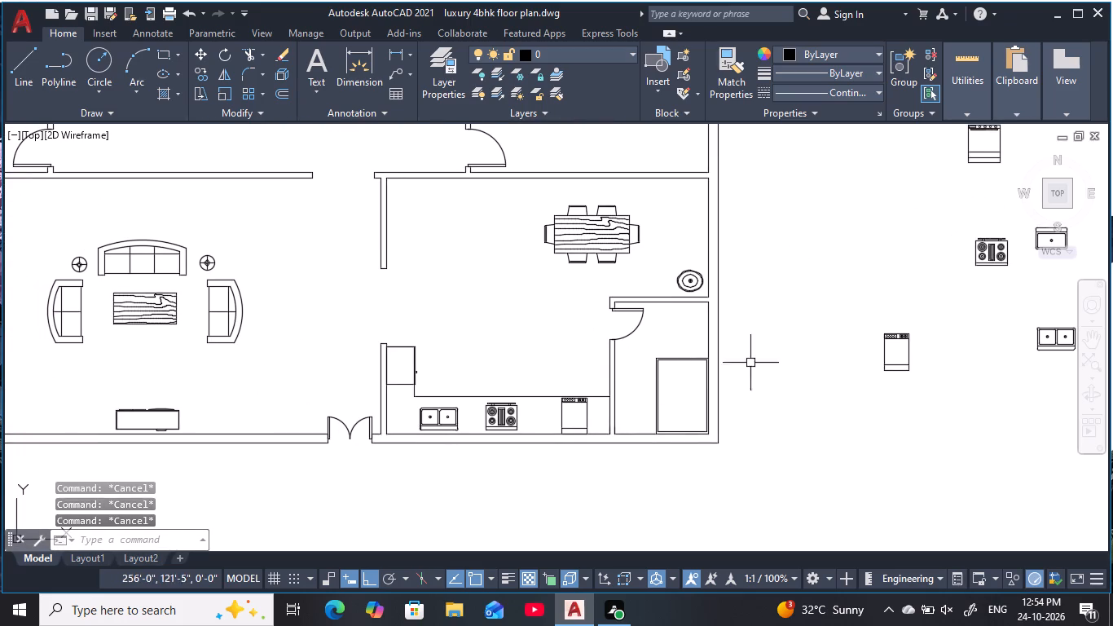
Rotate the loose chair west of the floor plan 90° counterclockwise.
scroll(511, 348, "down", 1)
middle_click_drag(512, 349, 513, 350)
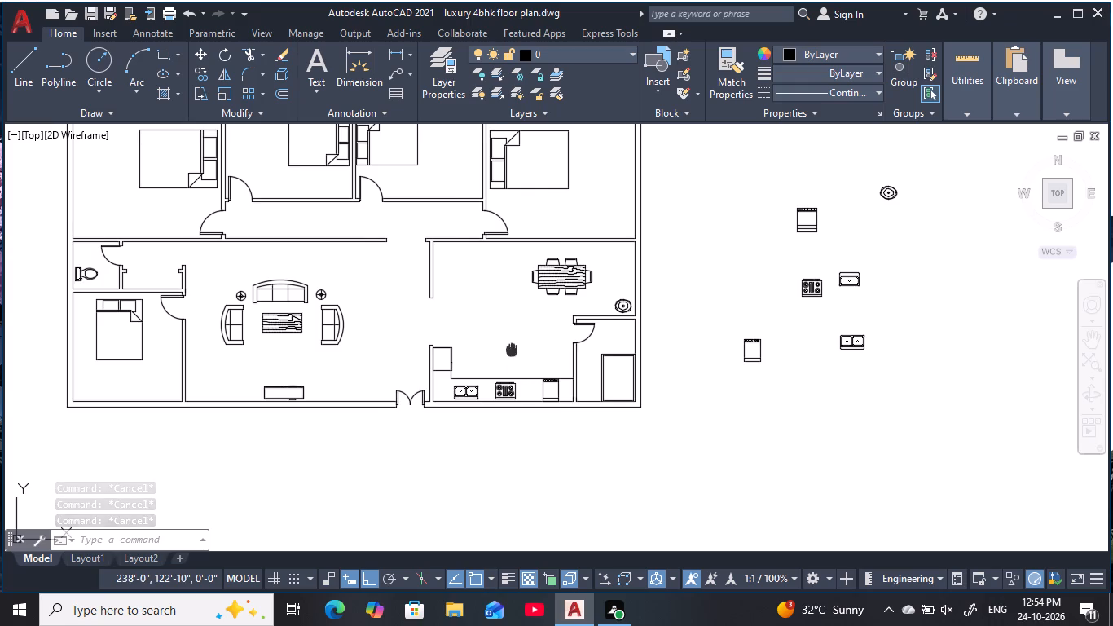
middle_click_drag(513, 350, 750, 439)
scroll(750, 438, "down", 1)
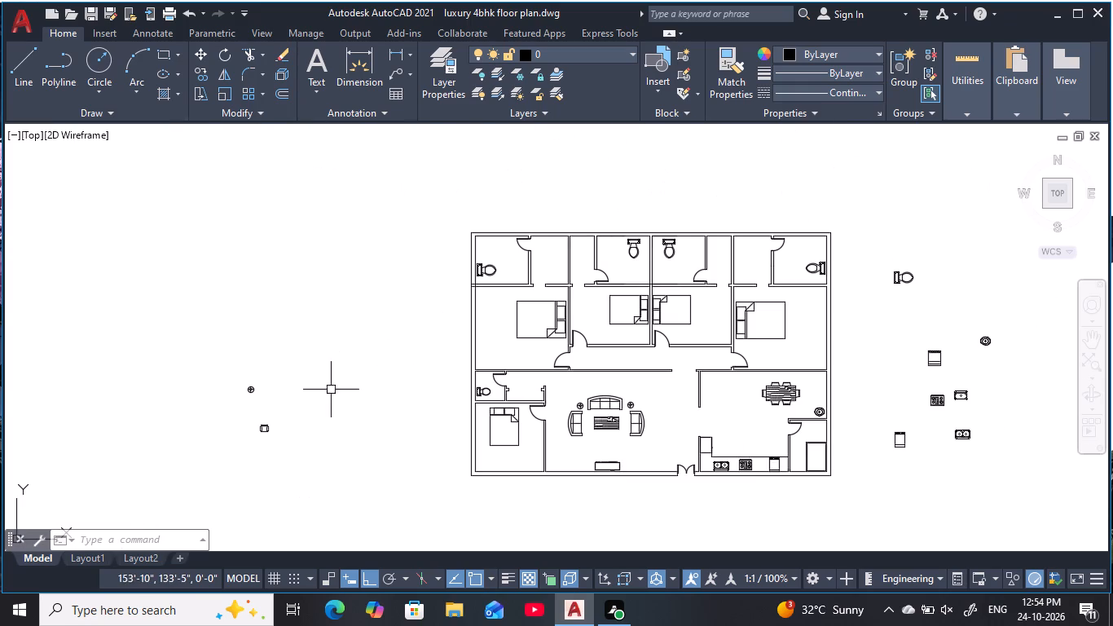
scroll(287, 425, "up", 3)
left_click(304, 463)
left_click(122, 392)
key("r")
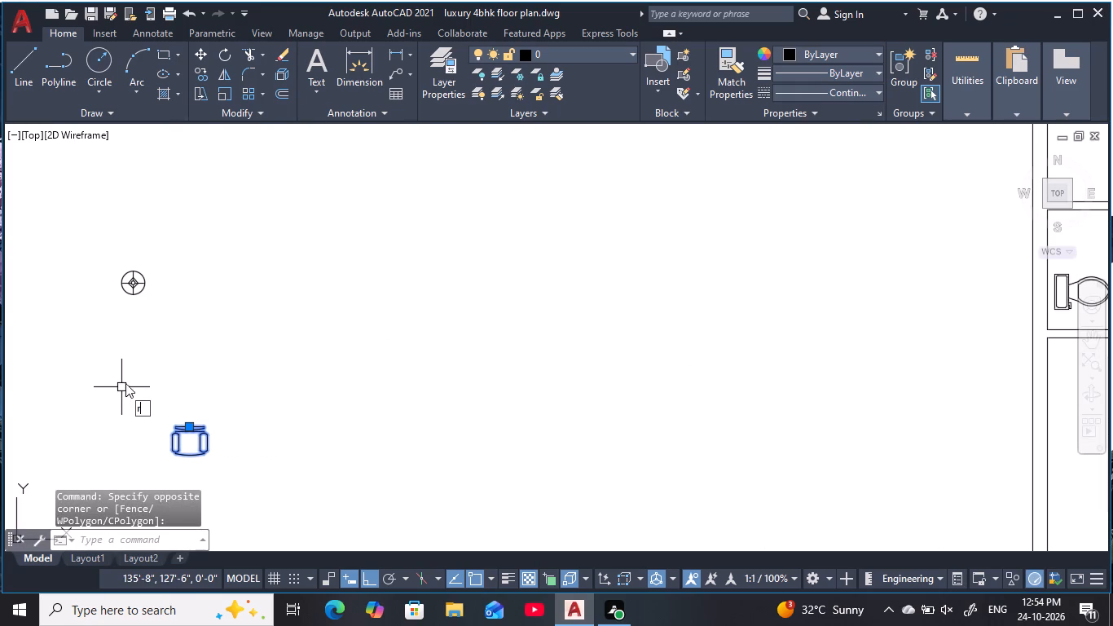
key("o")
key("space")
left_click_drag(203, 424, 210, 423)
left_click(232, 365)
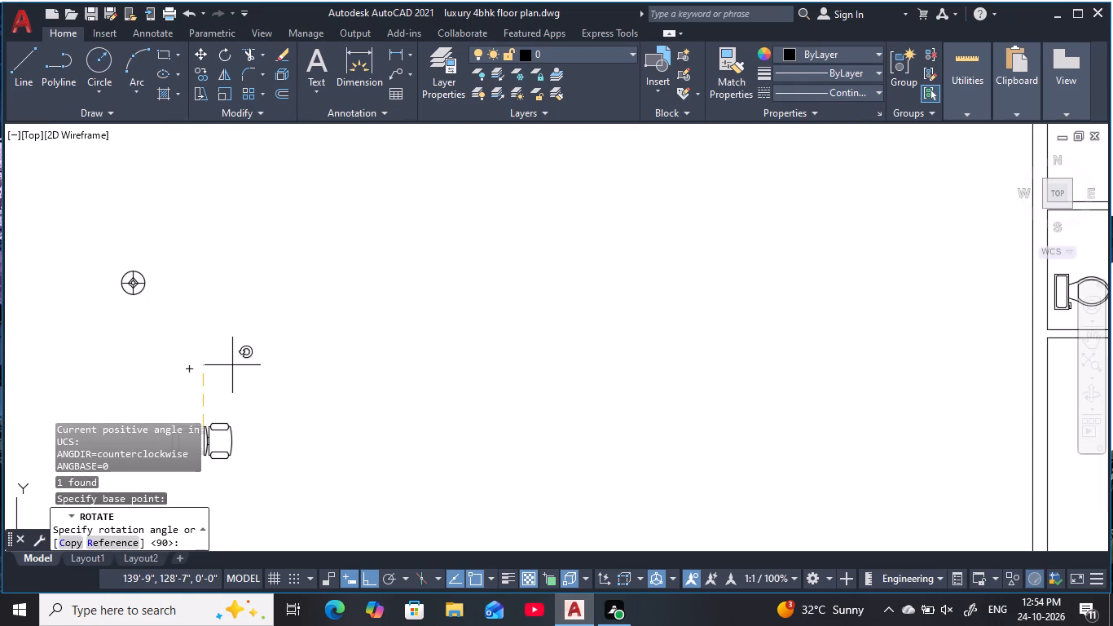
key("Escape")
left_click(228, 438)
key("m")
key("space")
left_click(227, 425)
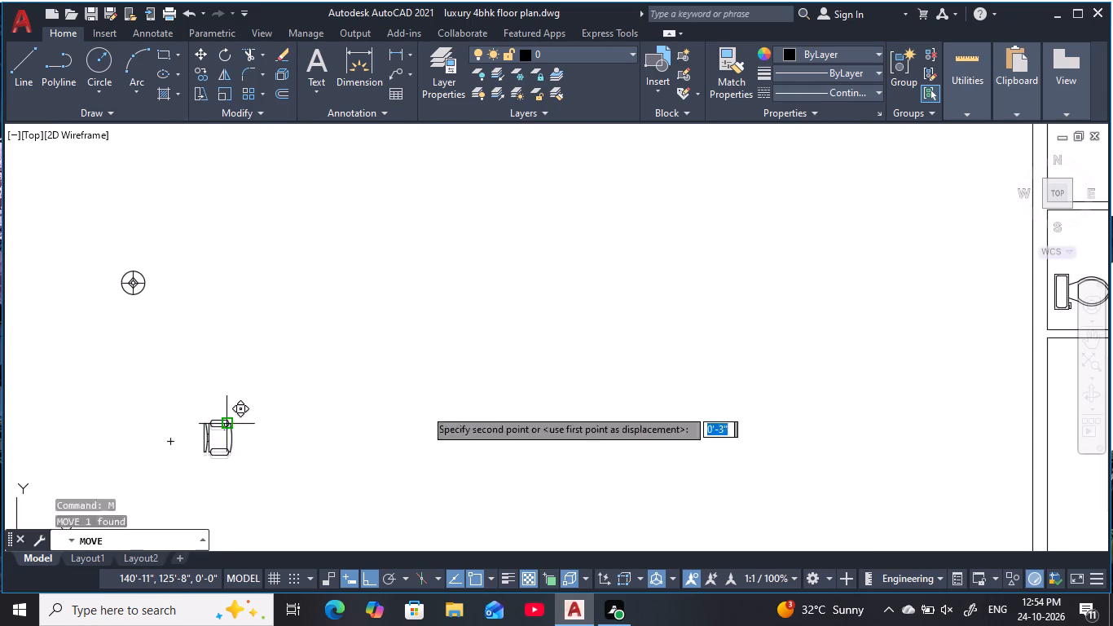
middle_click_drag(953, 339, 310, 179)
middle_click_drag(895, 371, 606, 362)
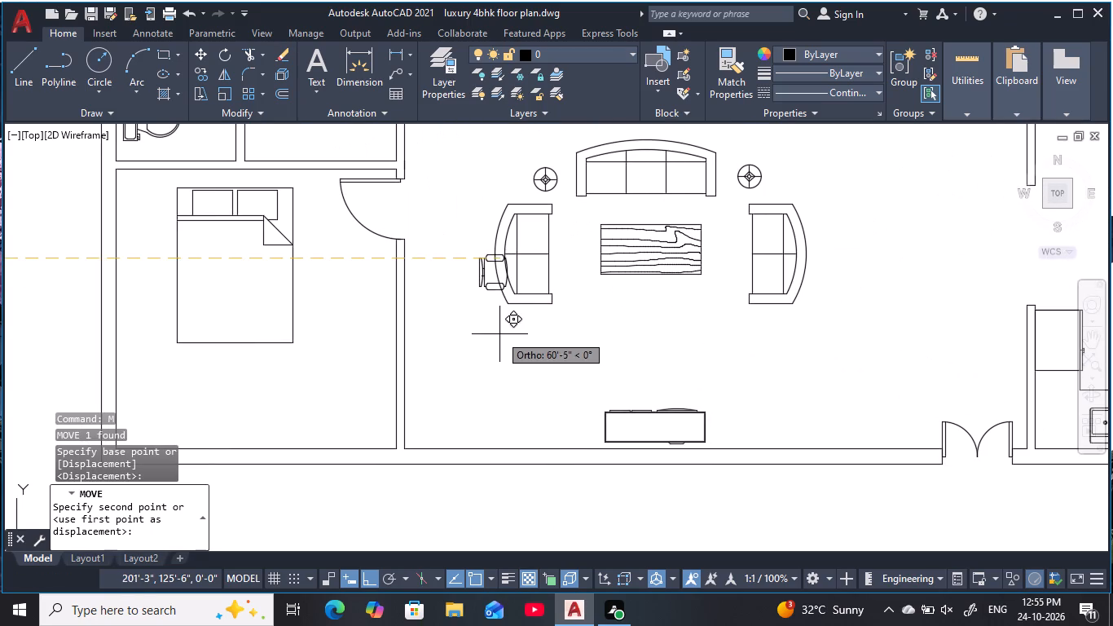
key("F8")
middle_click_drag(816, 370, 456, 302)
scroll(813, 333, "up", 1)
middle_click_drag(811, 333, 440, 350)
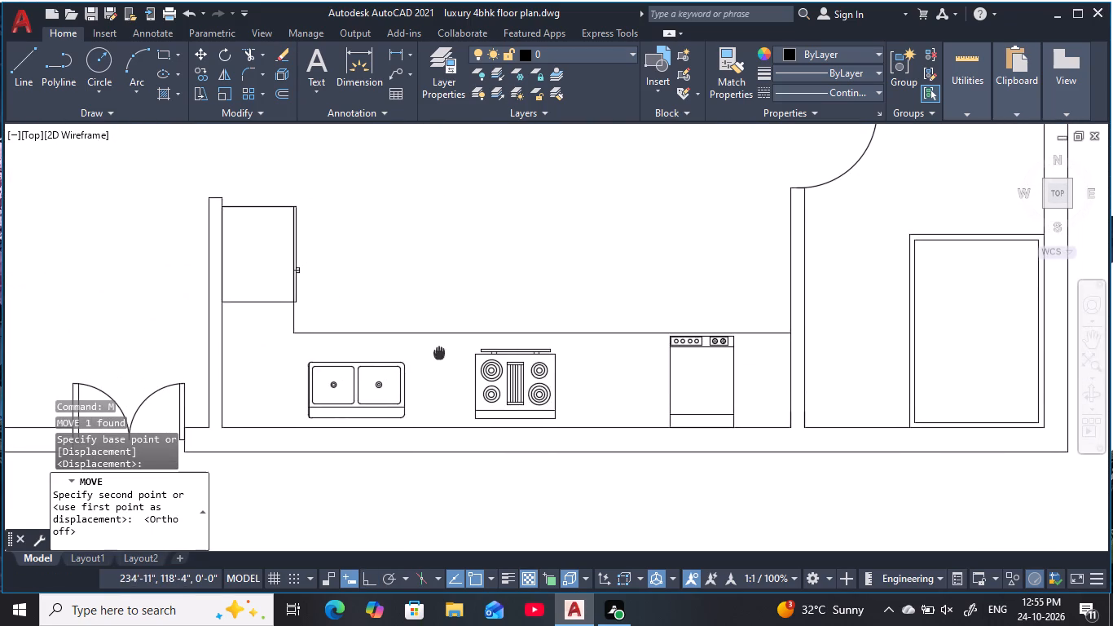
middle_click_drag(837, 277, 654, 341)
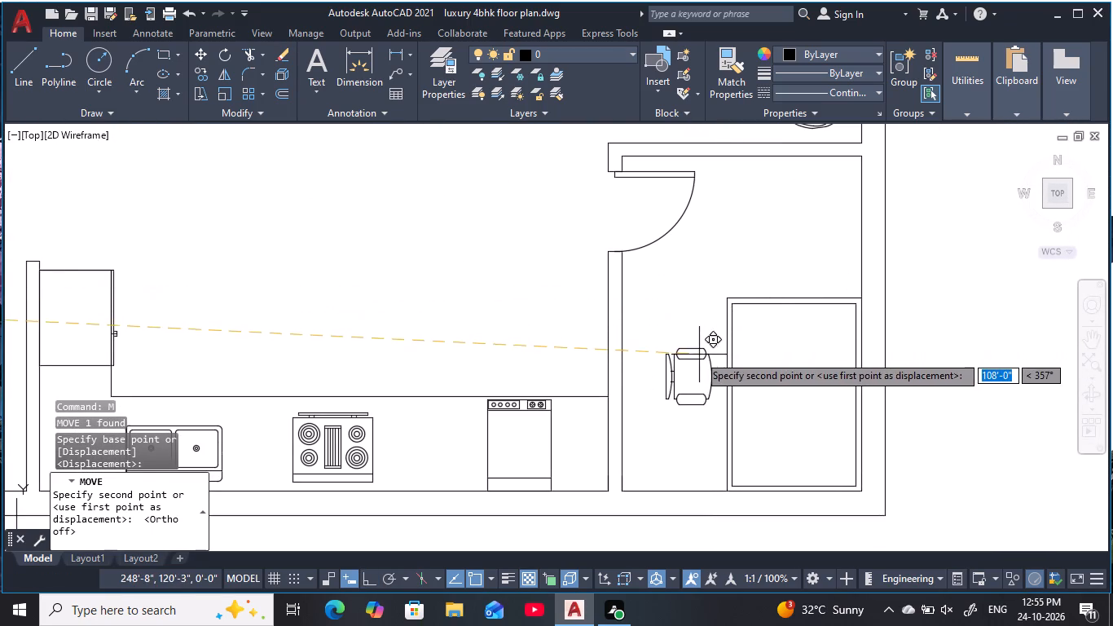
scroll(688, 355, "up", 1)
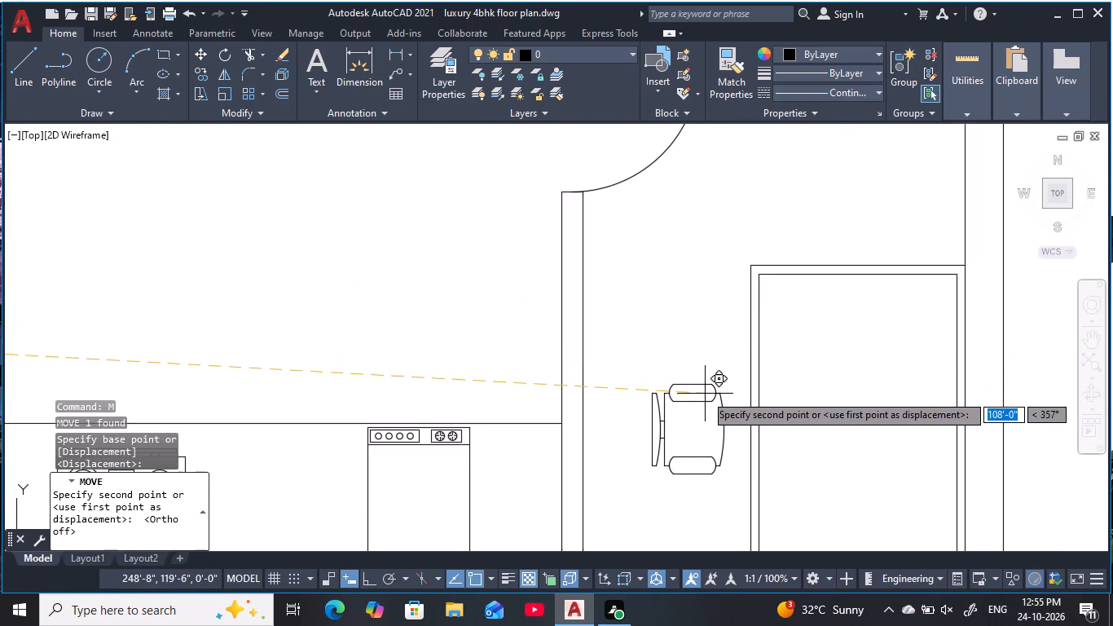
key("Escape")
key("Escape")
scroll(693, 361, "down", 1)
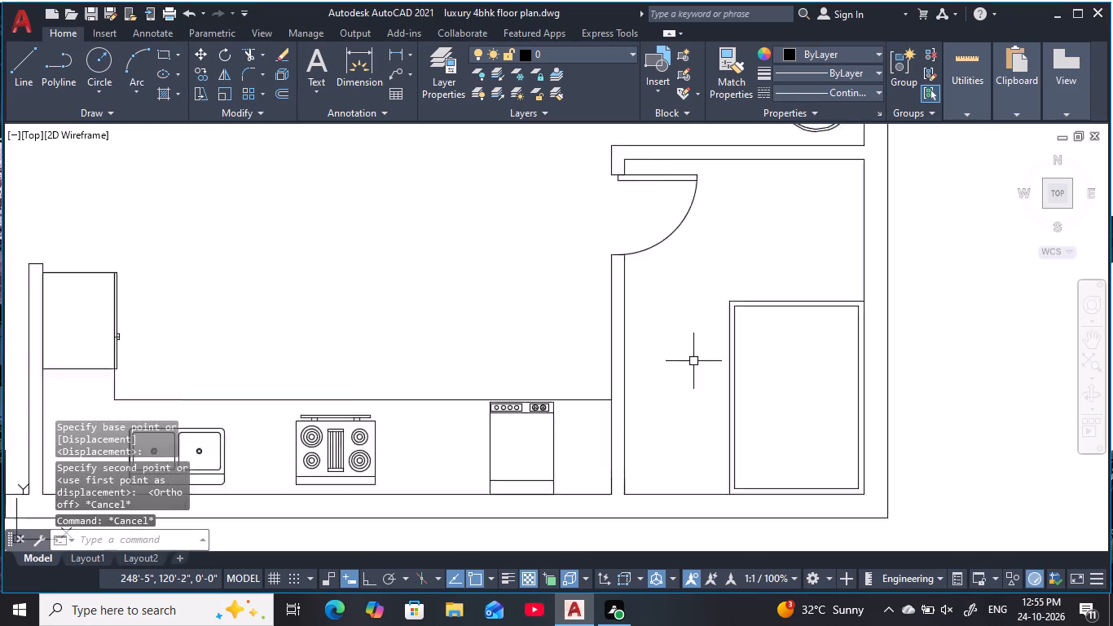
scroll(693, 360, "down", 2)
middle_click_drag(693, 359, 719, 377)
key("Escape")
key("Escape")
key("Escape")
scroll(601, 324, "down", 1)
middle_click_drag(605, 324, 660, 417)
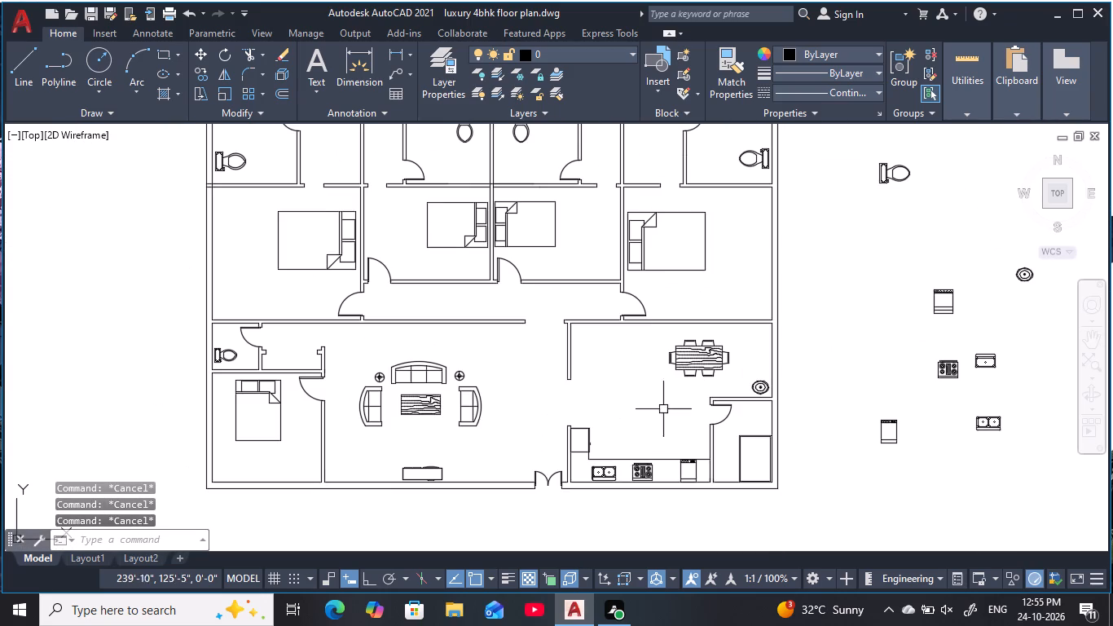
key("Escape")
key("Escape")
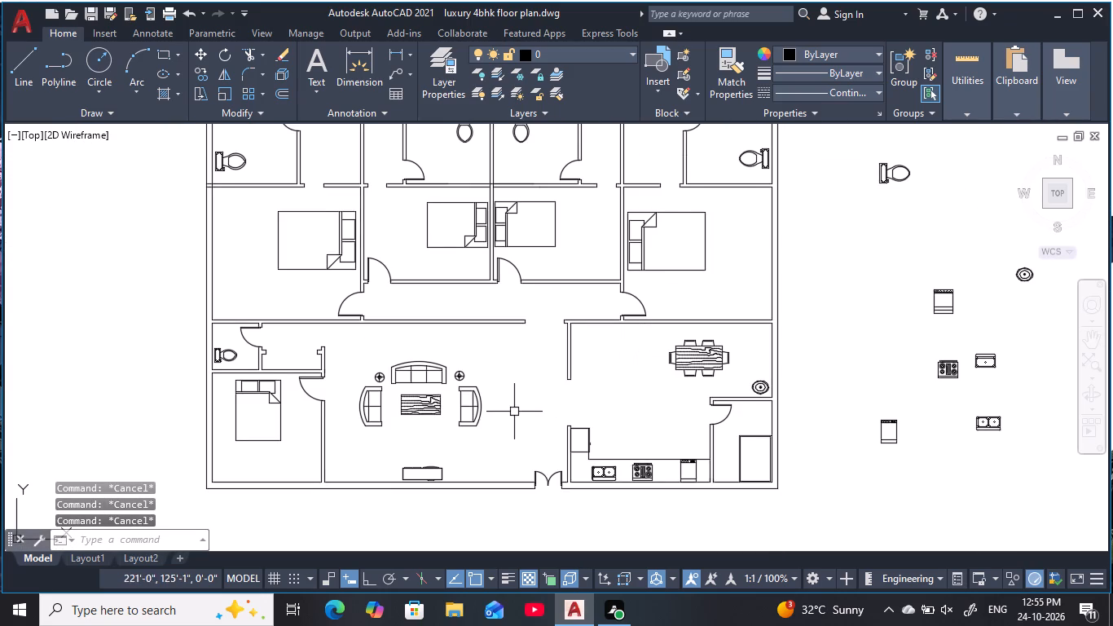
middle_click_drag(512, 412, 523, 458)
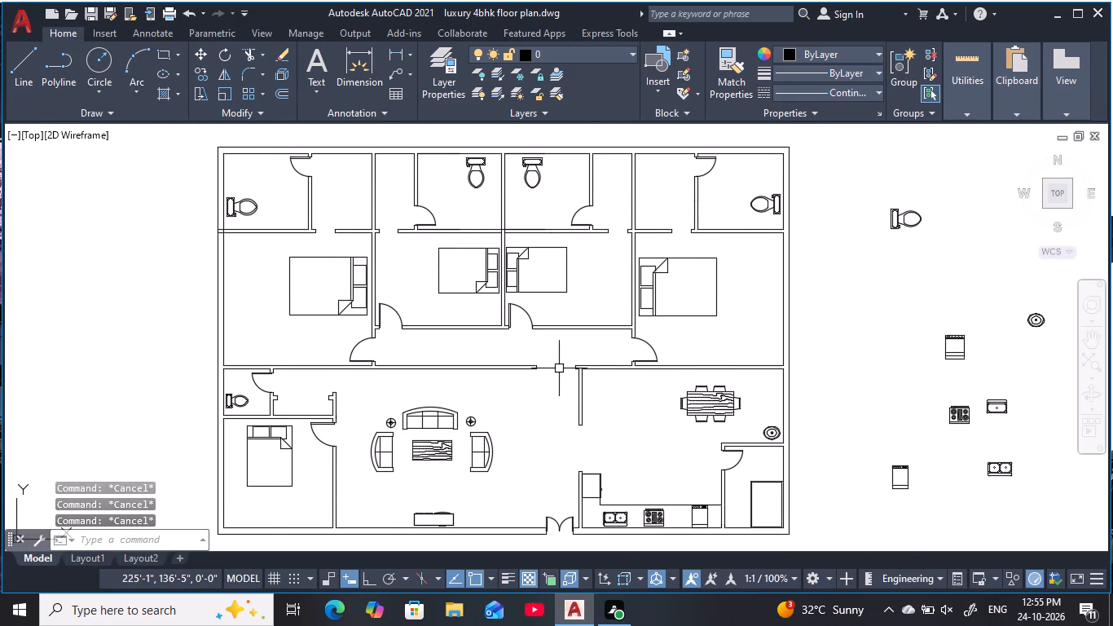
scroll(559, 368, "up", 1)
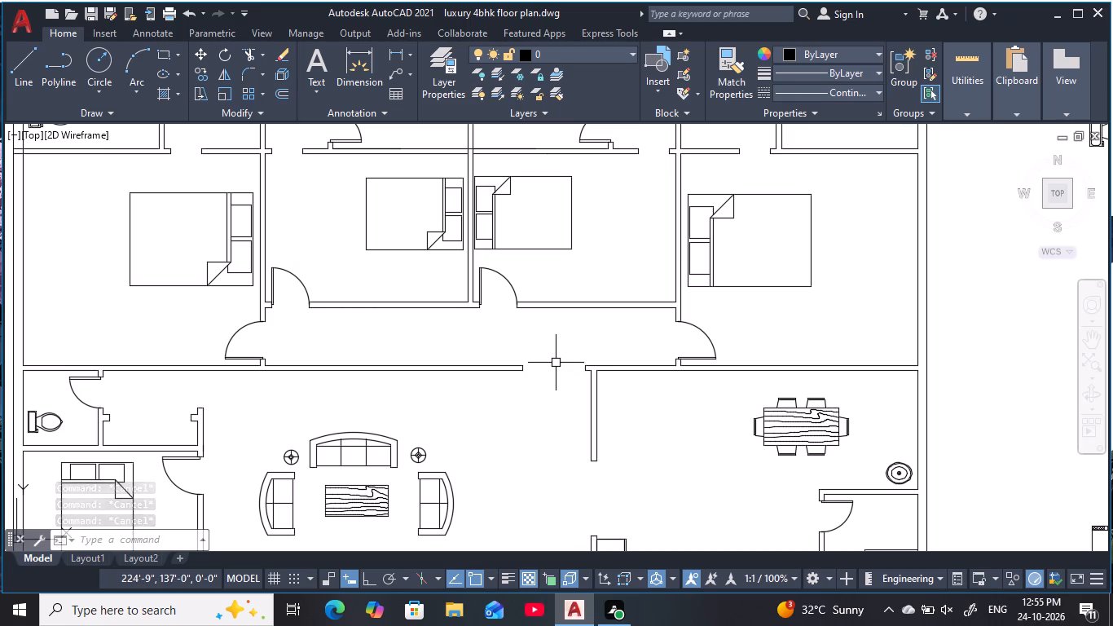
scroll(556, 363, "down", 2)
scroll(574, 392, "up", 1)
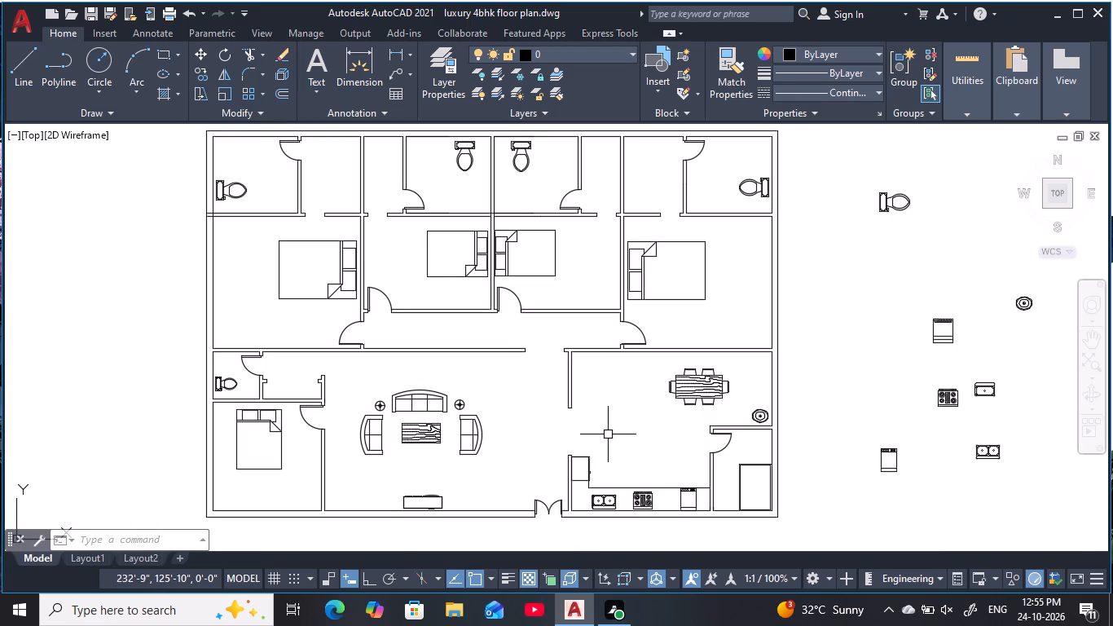
Set the current object colour to 242,113,114 and the current linetype to HIDDEN.
left_click(862, 53)
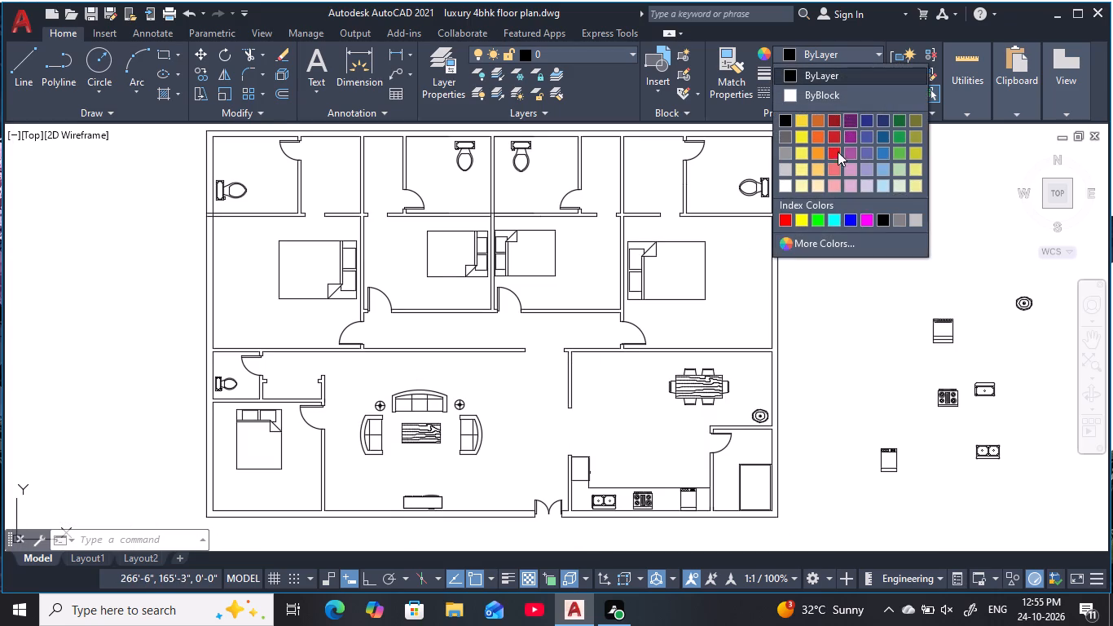
left_click(832, 168)
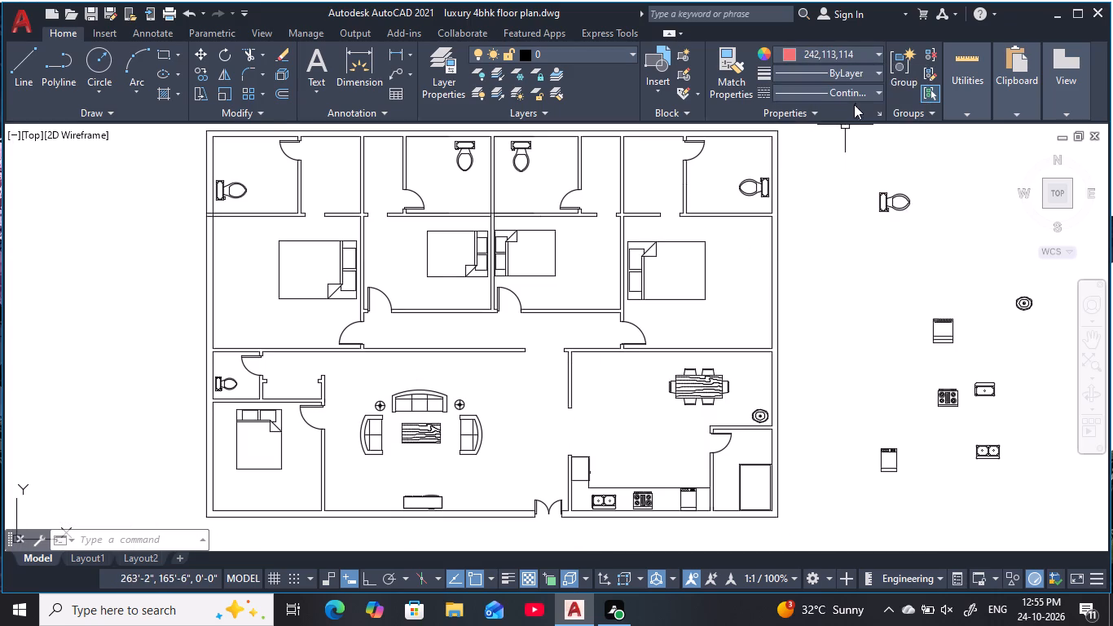
left_click(858, 95)
left_click(851, 174)
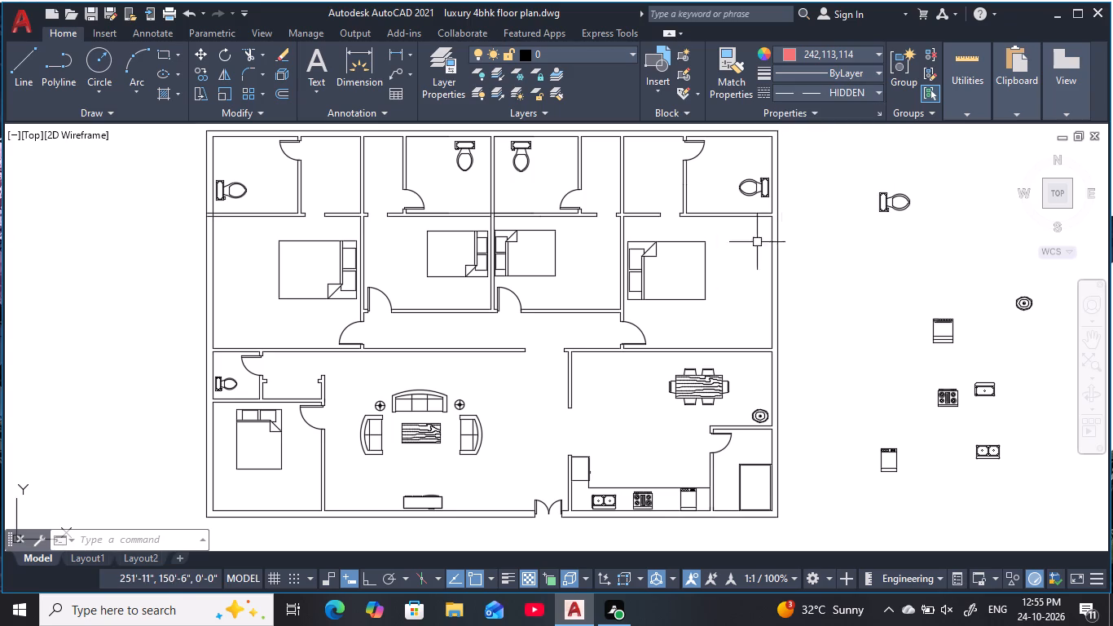
Draw two hidden lines across the wall opening north of the easternmost bedroom, one along each wall face.
key("l")
key("space")
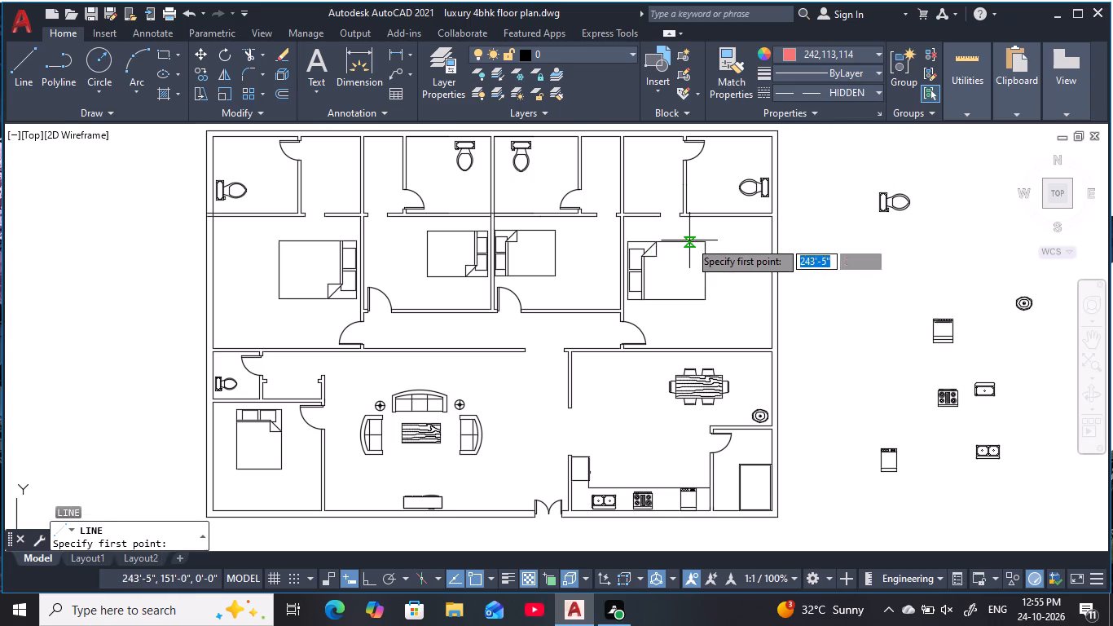
scroll(687, 234, "up", 3)
middle_click_drag(688, 198, 796, 355)
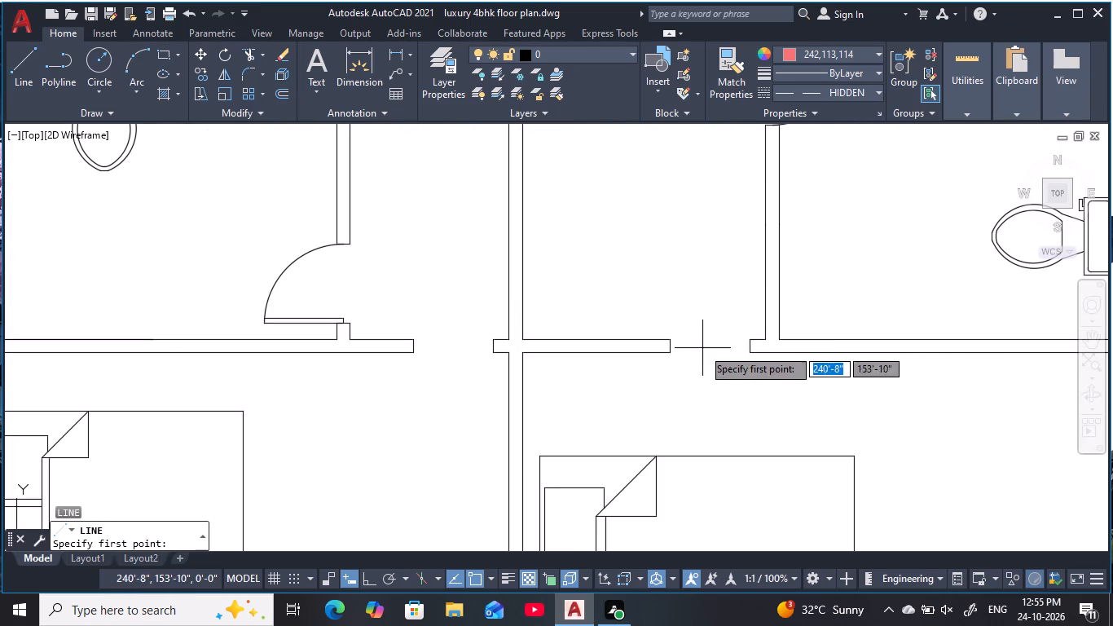
left_click(670, 342)
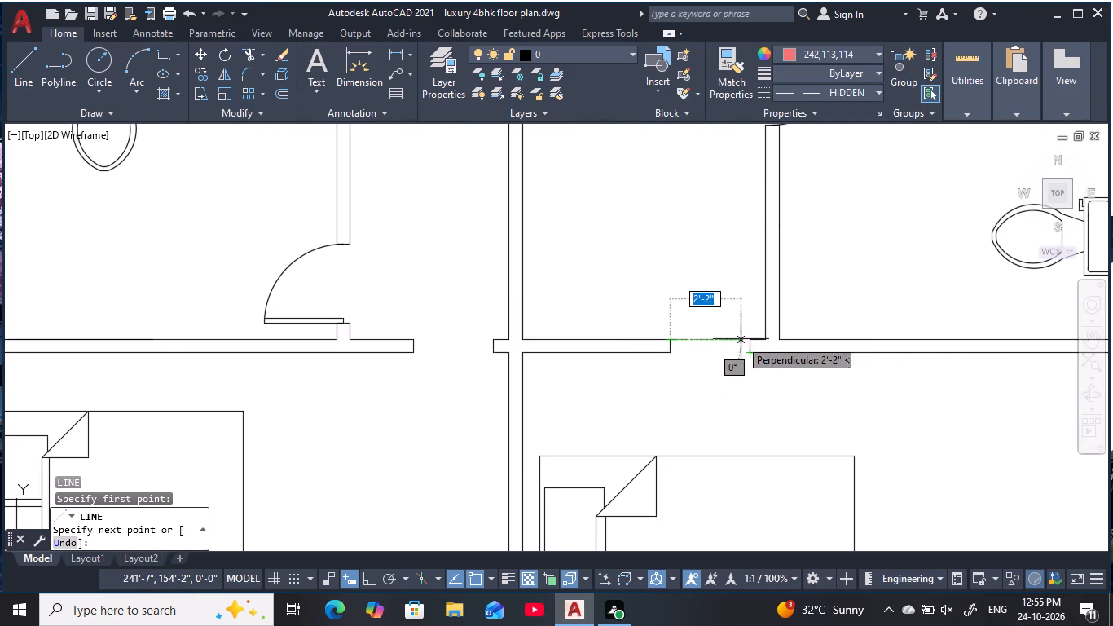
left_click(751, 341)
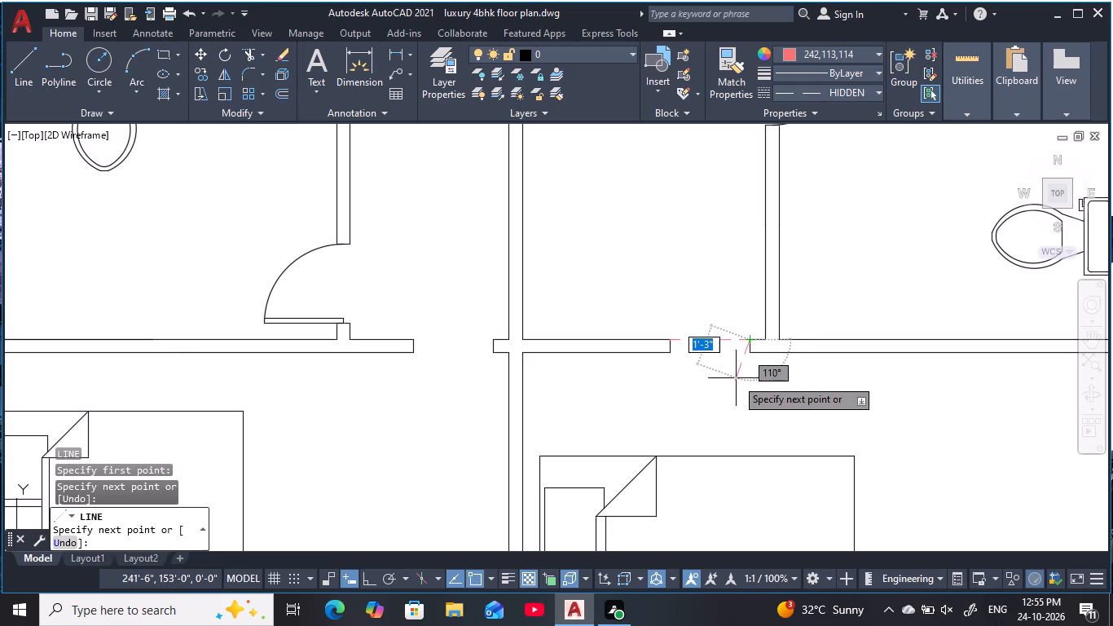
key("Escape")
key("Escape")
key("Escape")
key("space")
left_click(671, 354)
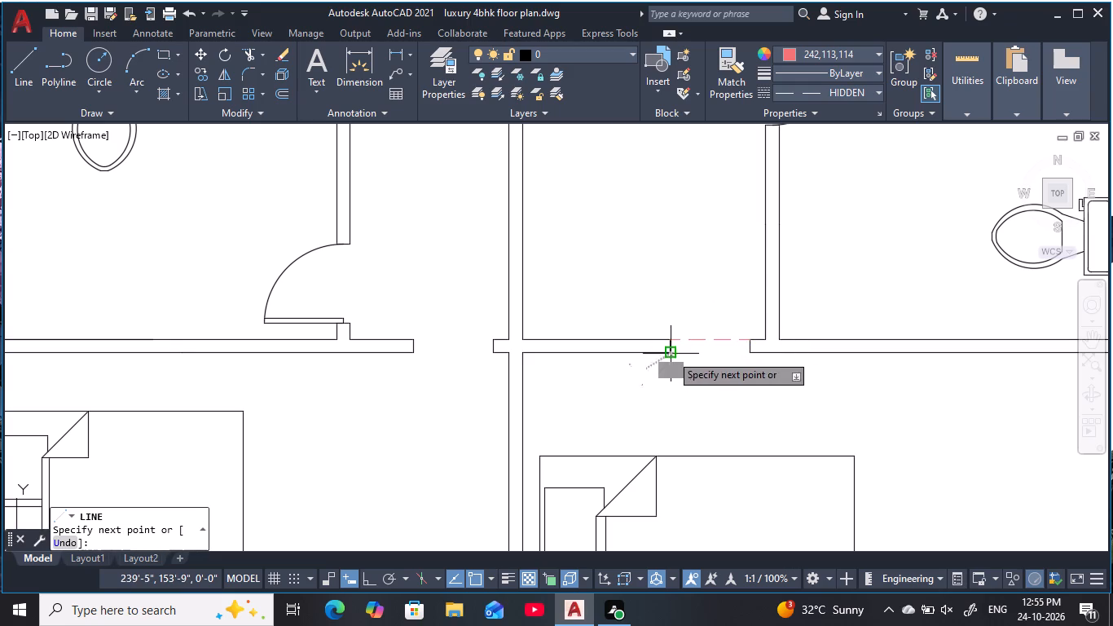
left_click(750, 355)
key("Escape")
key("Escape")
Draw two hidden lines across the wall opening north of the inner east bedroom, one along each wall face.
middle_click_drag(514, 389, 518, 389)
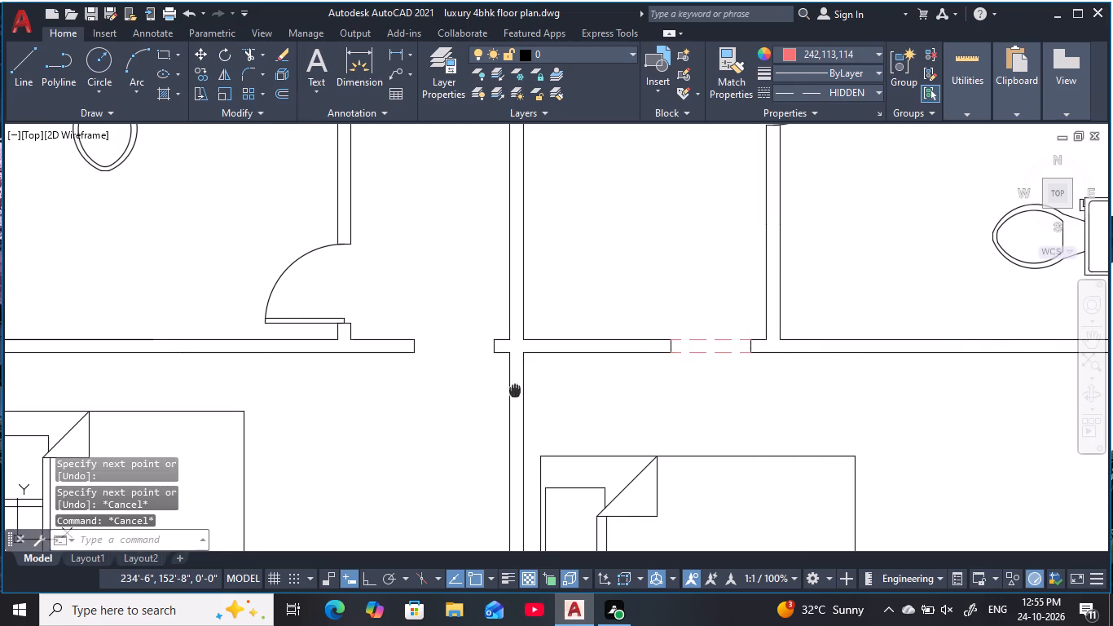
middle_click_drag(518, 389, 781, 383)
key("Escape")
key("space")
left_click(684, 334)
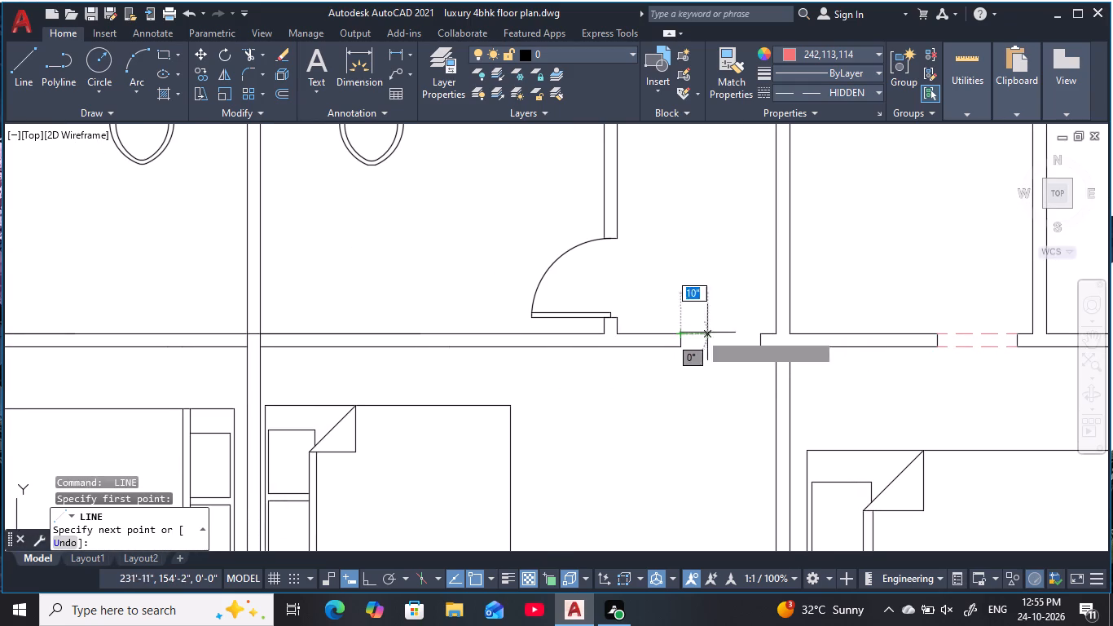
left_click(769, 333)
key("Escape")
key("Escape")
key("Escape")
key("space")
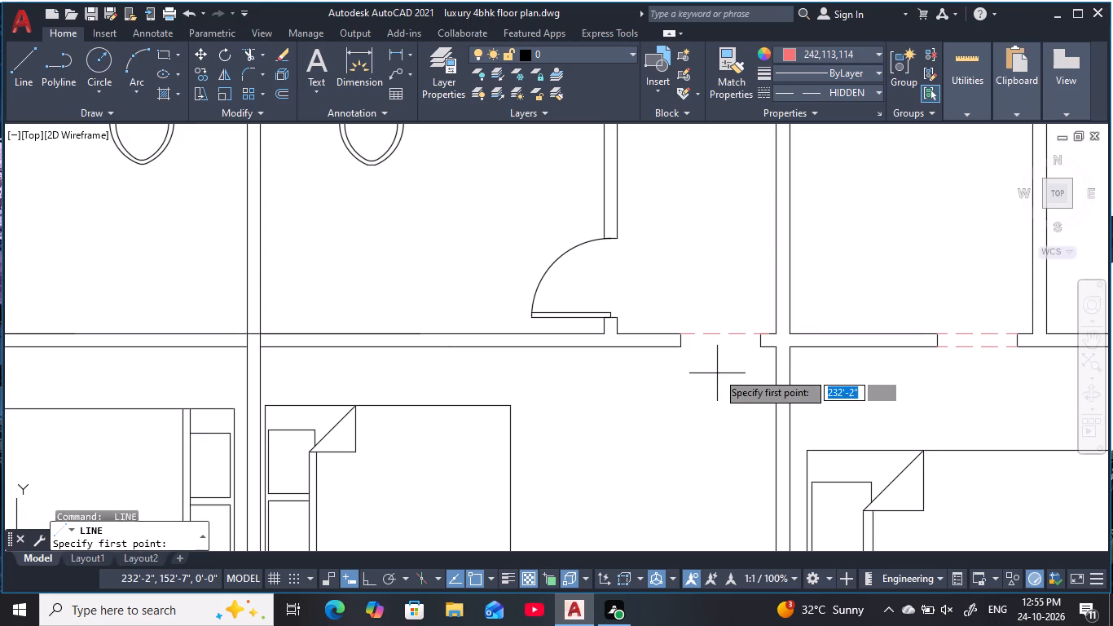
left_click(685, 349)
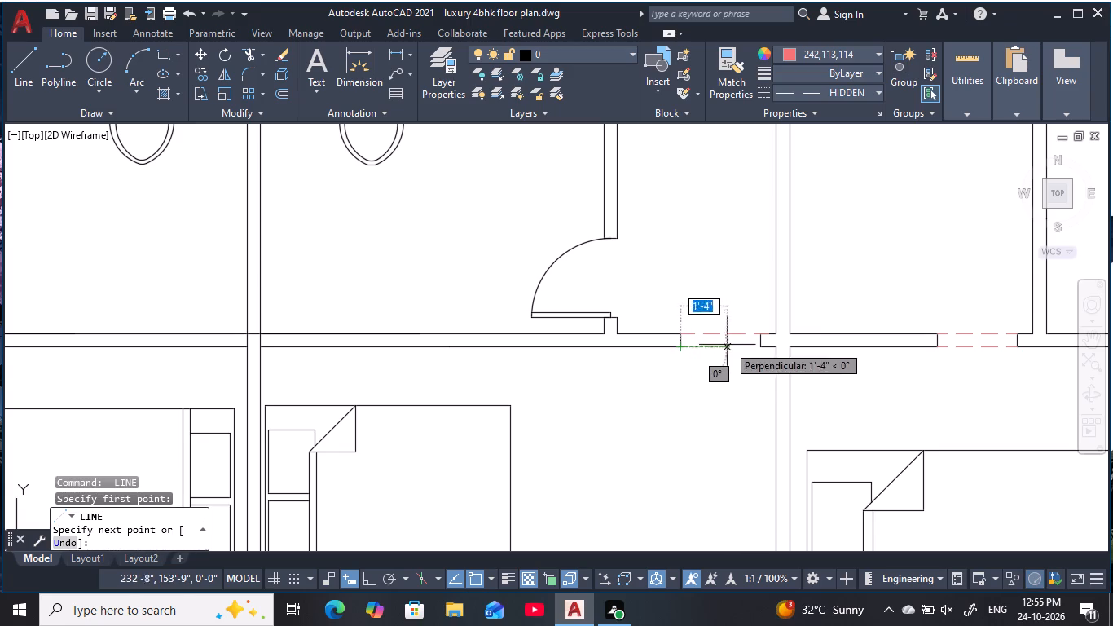
left_click(759, 345)
key("Escape")
Draw two hidden lines across the wall opening north of the inner west bedroom, one along each wall face.
scroll(602, 415, "down", 2)
middle_click_drag(607, 415, 915, 398)
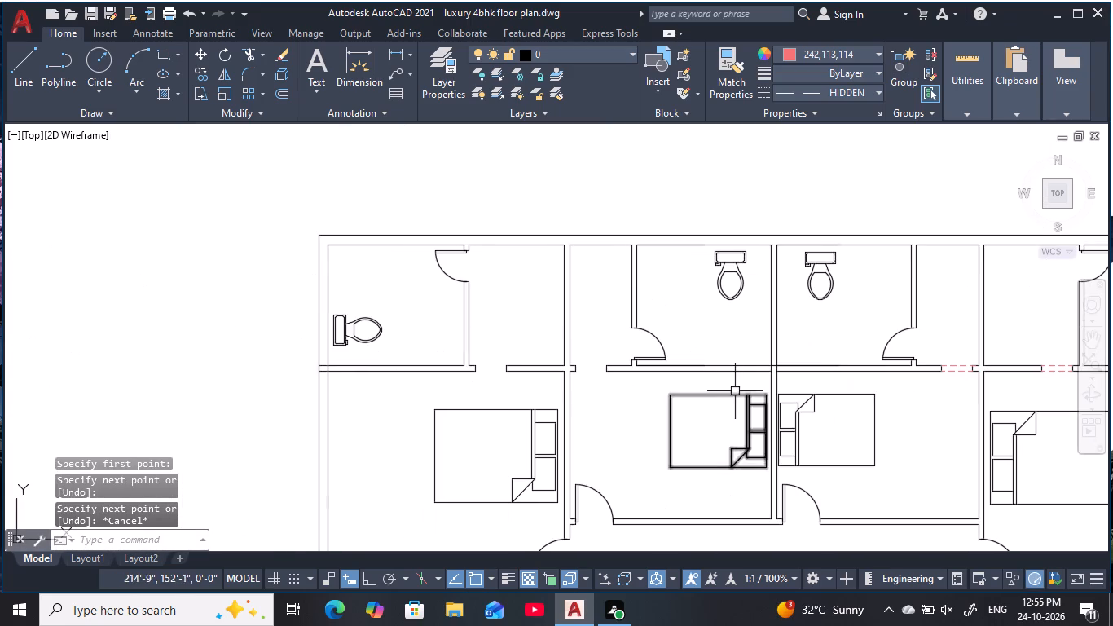
scroll(574, 370, "up", 4)
key("space")
left_click(583, 354)
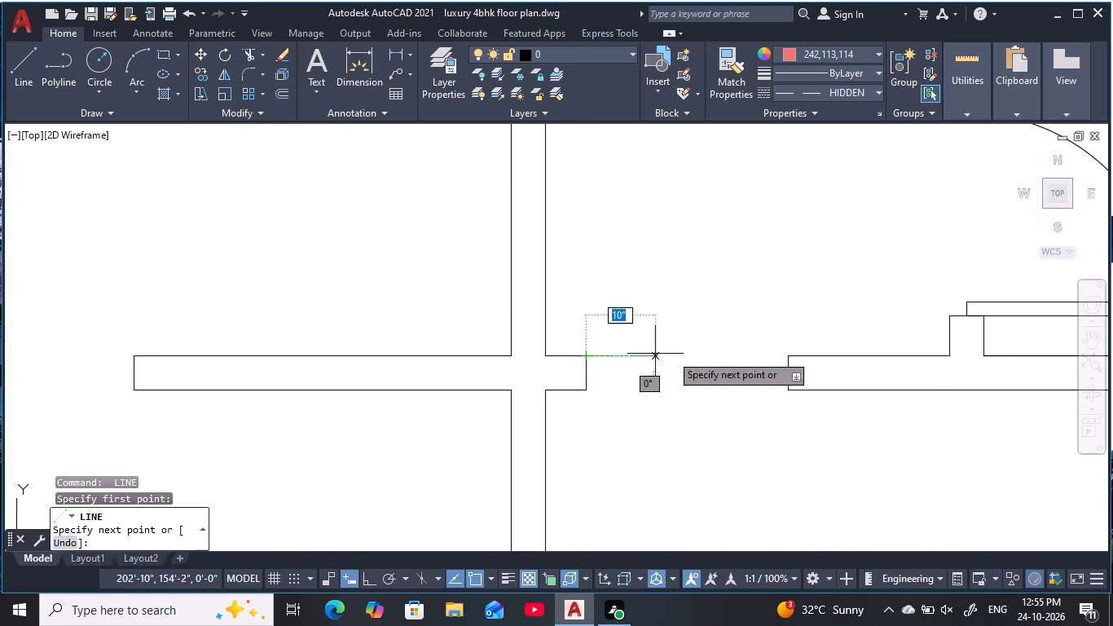
left_click(785, 356)
key("Escape")
key("Escape")
middle_click_drag(720, 405, 781, 370)
key("space")
left_click(649, 358)
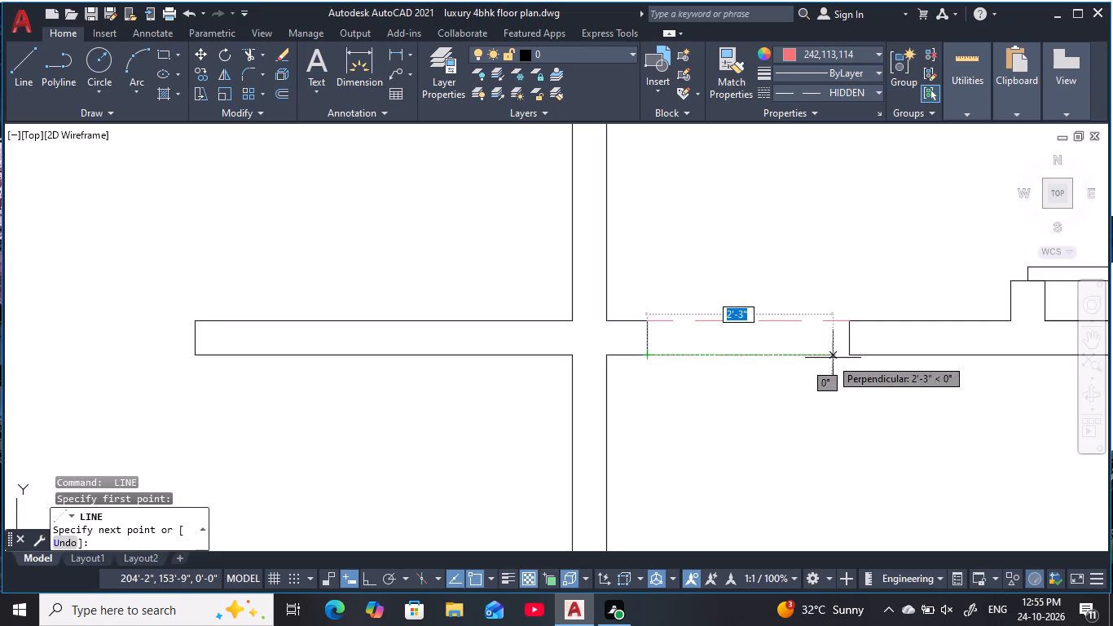
left_click(851, 356)
key("Escape")
Draw two hidden lines across the wall opening north of the westernmost bedroom, one along each wall face.
scroll(748, 395, "down", 3)
key("Escape")
middle_click_drag(744, 395, 1000, 362)
key("Escape")
scroll(822, 347, "up", 4)
key("space")
left_click(784, 335)
middle_click_drag(913, 335, 473, 325)
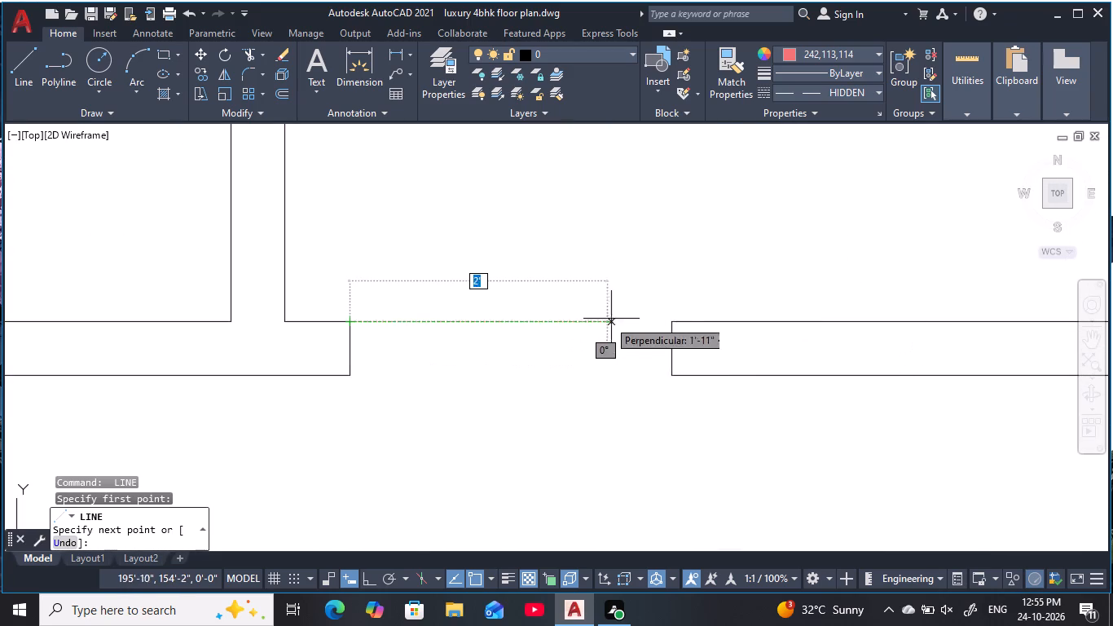
left_click(671, 320)
key("Escape")
key("Escape")
key("space")
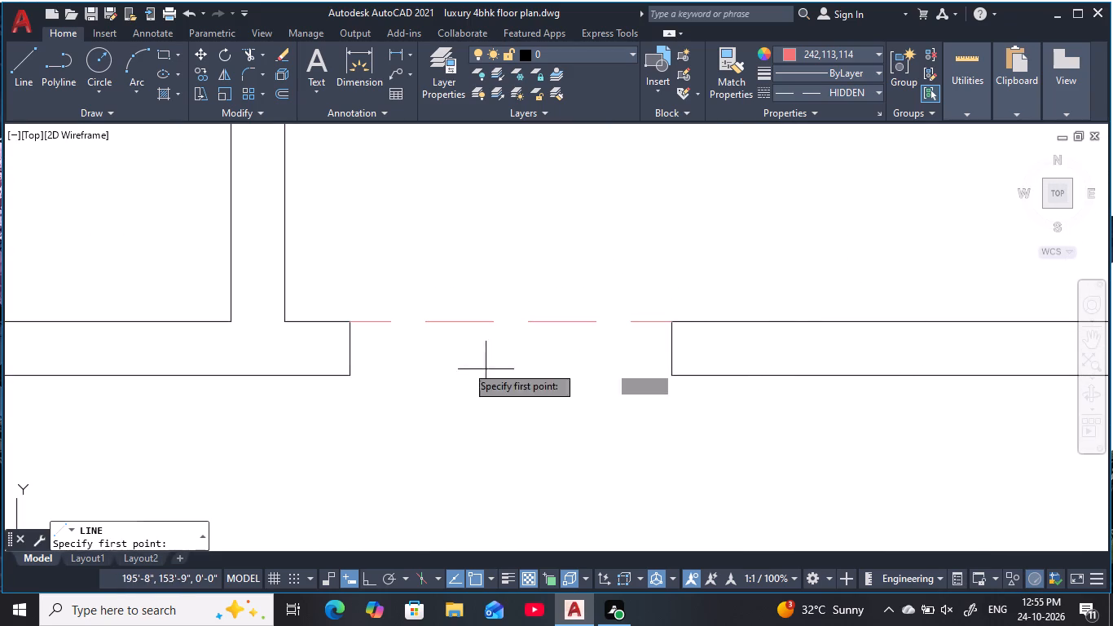
left_click(355, 374)
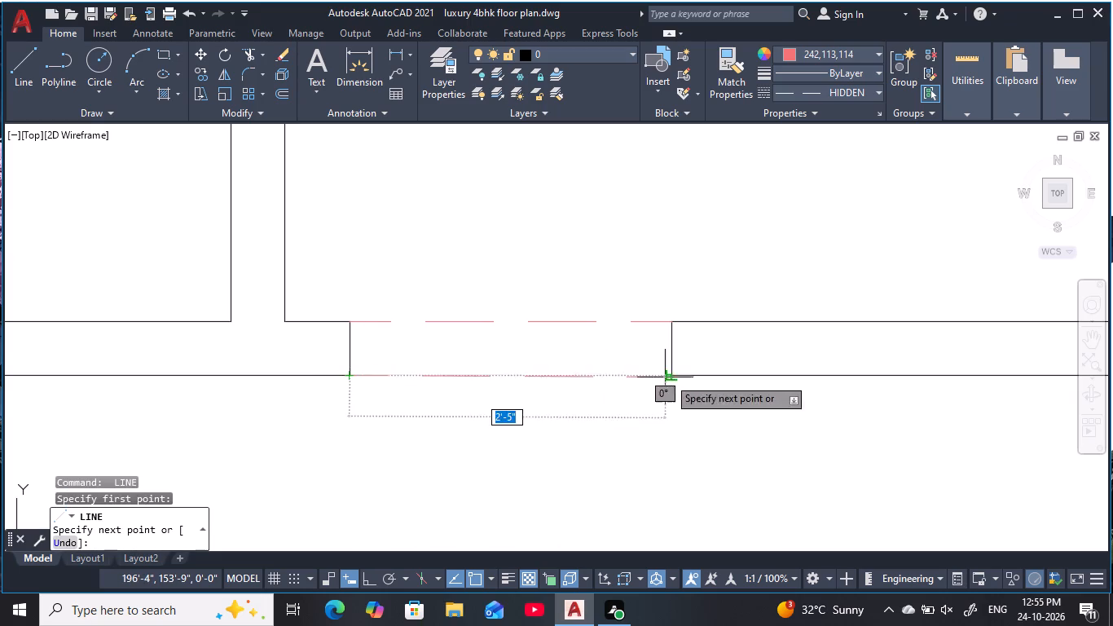
left_click(672, 376)
key("Escape")
Draw two vertical hidden lines closing the opening between the living room and the lobby beside the southwest toilet.
scroll(689, 401, "down", 4)
middle_click_drag(690, 409, 779, 273)
scroll(785, 325, "down", 2)
middle_click_drag(811, 341, 595, 248)
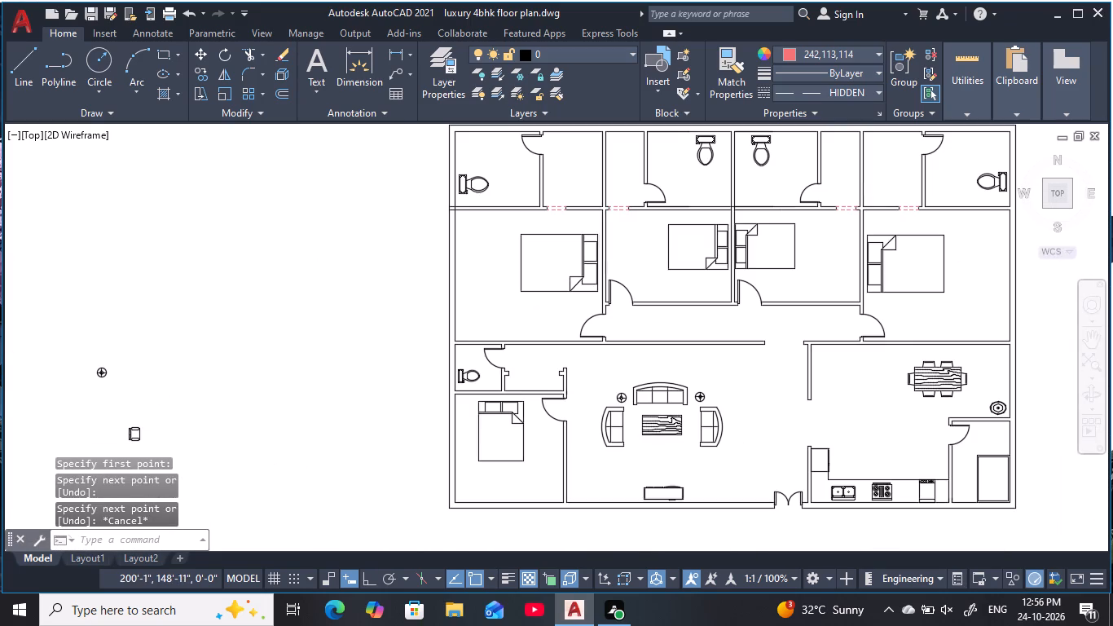
scroll(552, 366, "up", 2)
middle_click_drag(556, 366, 643, 339)
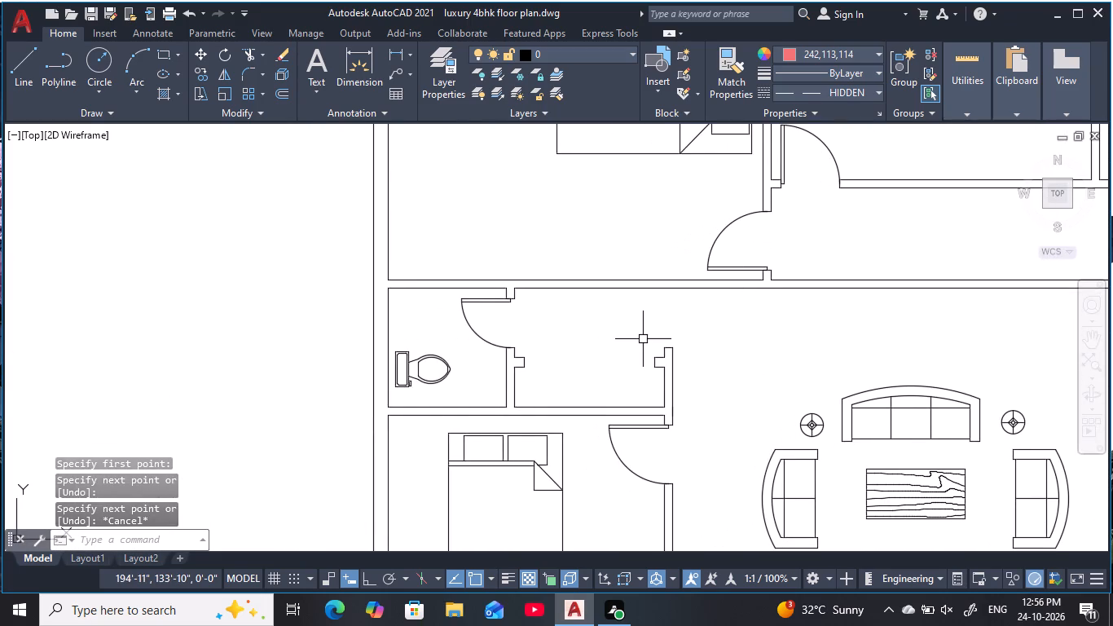
key("space")
scroll(686, 342, "up", 2)
left_click(654, 362)
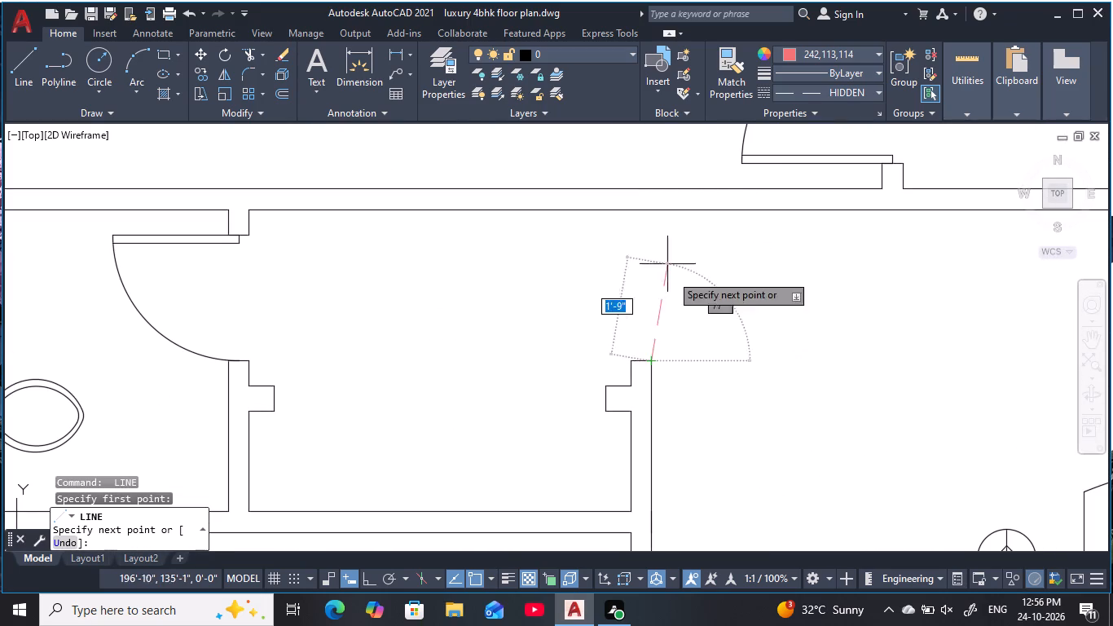
left_click(653, 213)
key("Escape")
key("Escape")
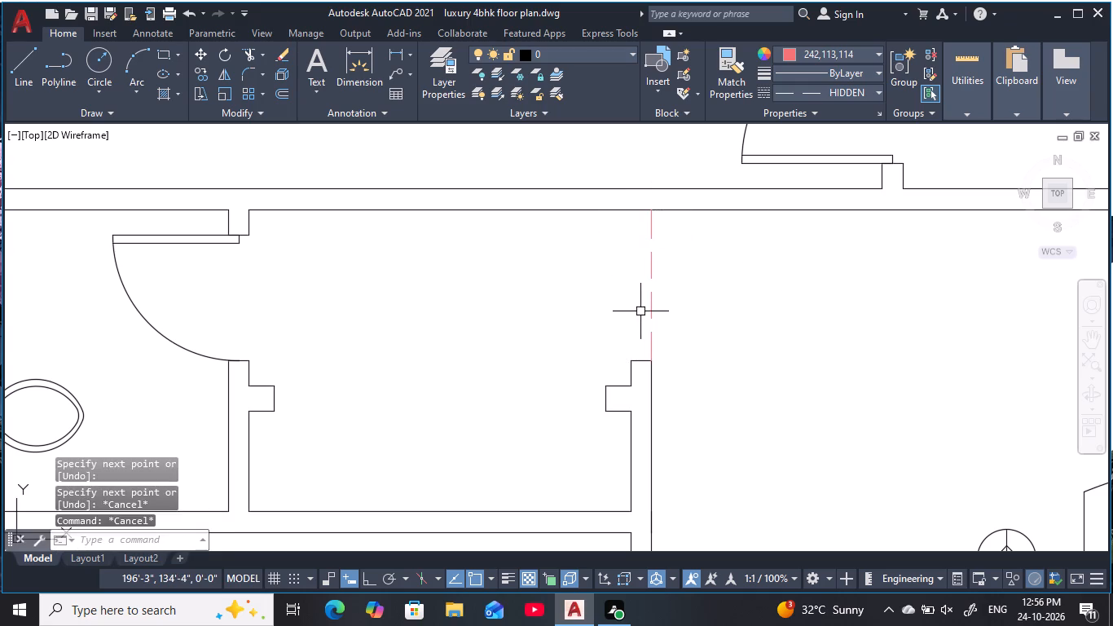
key("space")
left_click(636, 357)
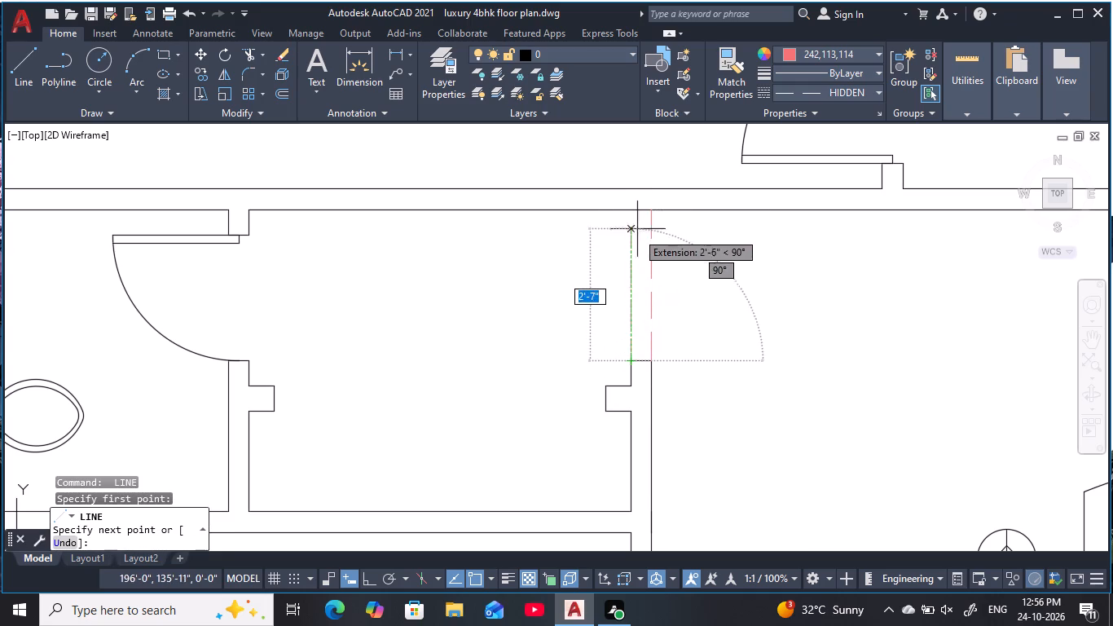
left_click(631, 210)
key("Escape")
key("Escape")
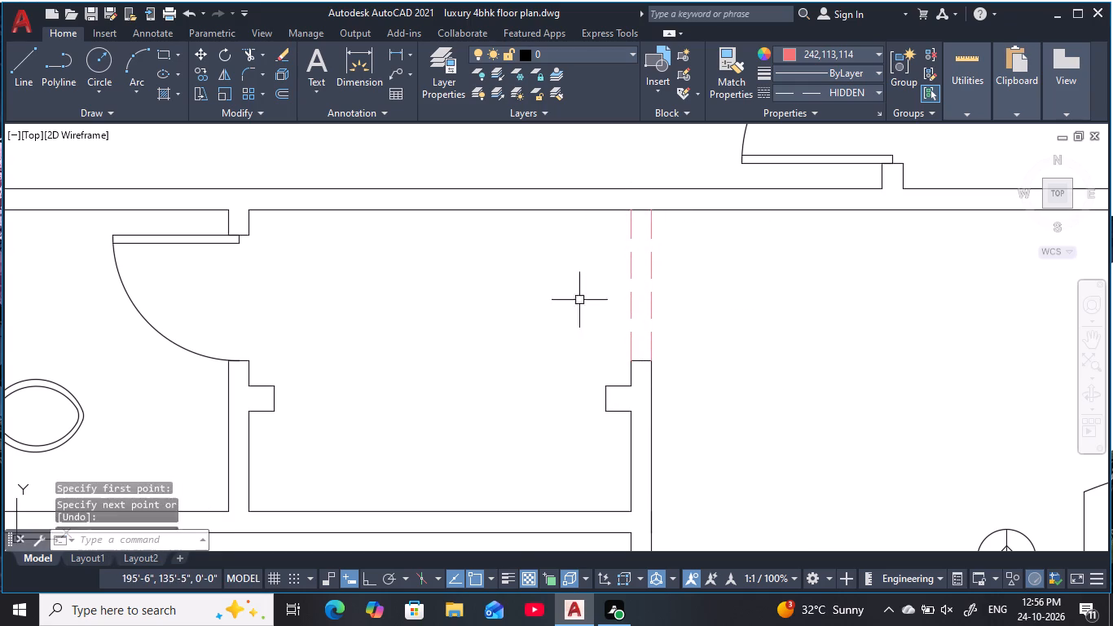
Draw two horizontal hidden lines about 6'-7" long between the facing wall stubs in the lobby beside the southwest toilet.
scroll(504, 361, "down", 1)
middle_click_drag(530, 369, 741, 315)
key("Escape")
key("space")
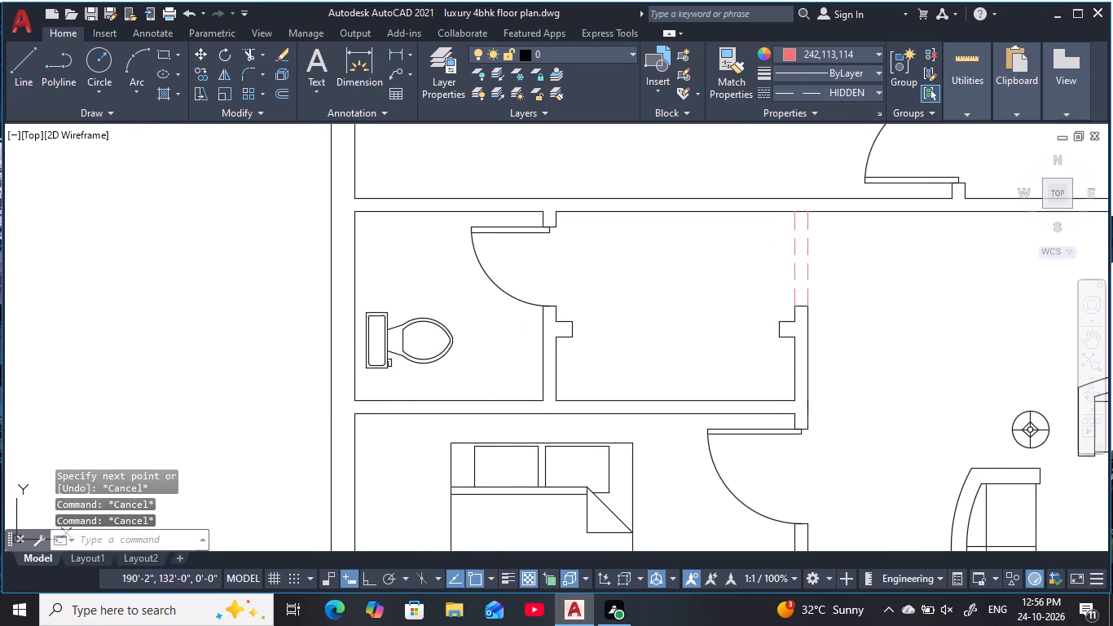
scroll(578, 319, "up", 1)
left_click(570, 326)
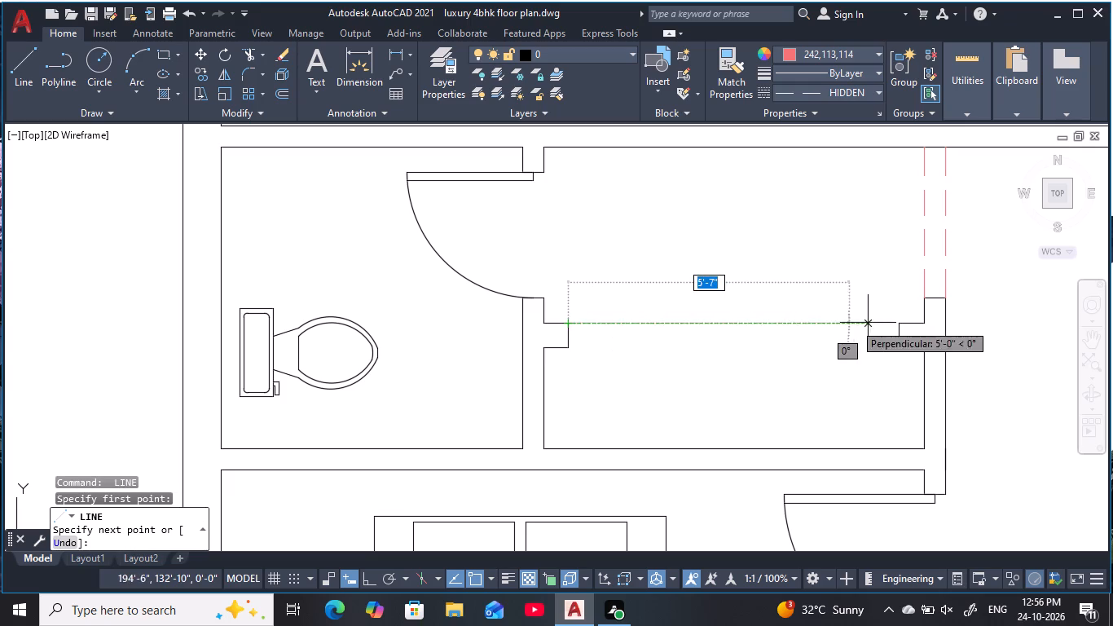
left_click(901, 324)
key("Escape")
key("Escape")
key("space")
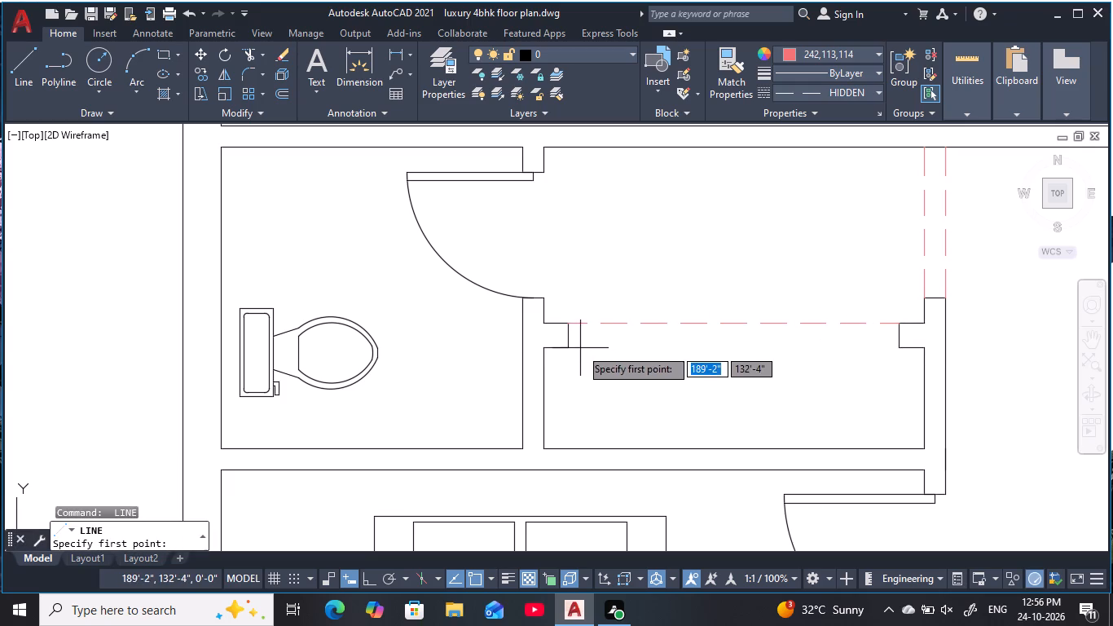
left_click(570, 347)
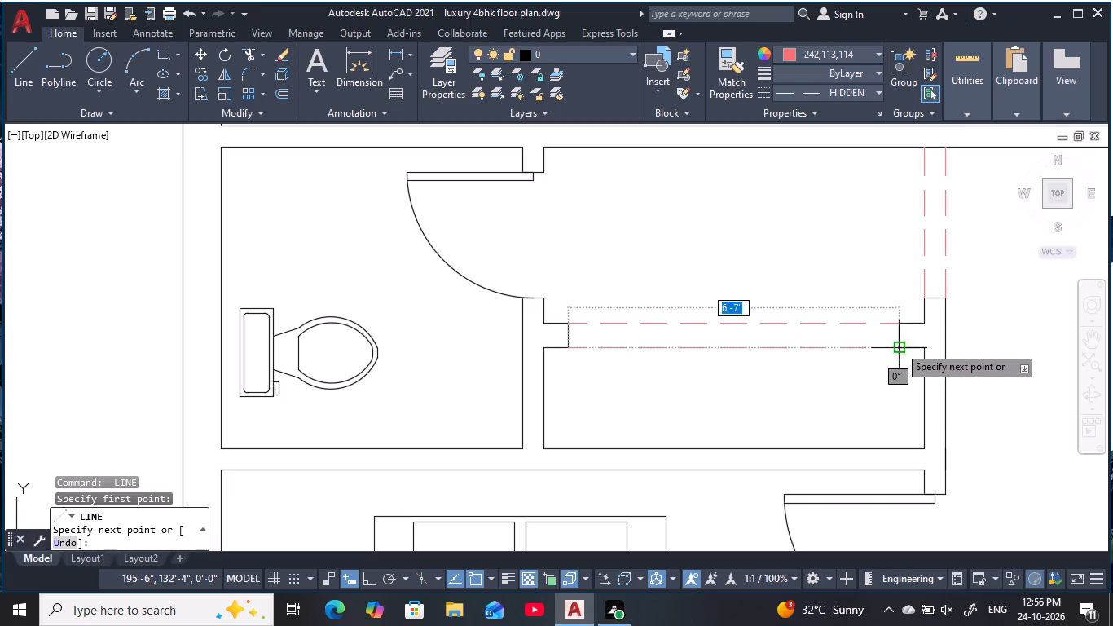
left_click(899, 346)
key("Escape")
Draw two hidden lines about 5' long across the opening between the bedroom corridor and the living room.
scroll(894, 356, "down", 3)
middle_click_drag(893, 357, 608, 322)
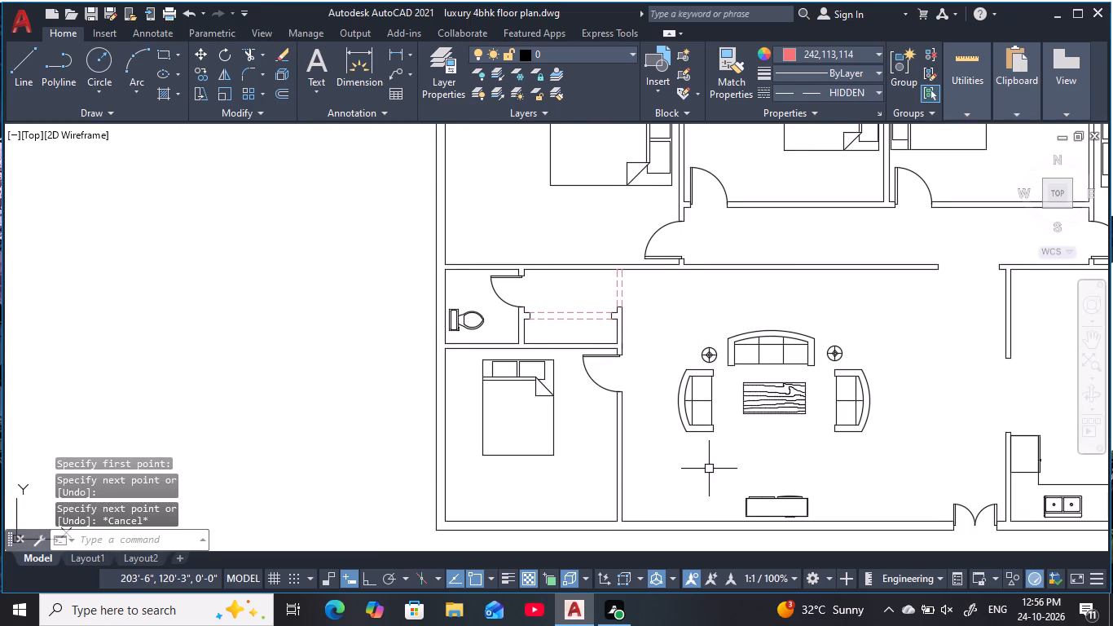
middle_click_drag(710, 469, 497, 437)
middle_click_drag(737, 242, 707, 341)
scroll(729, 330, "up", 3)
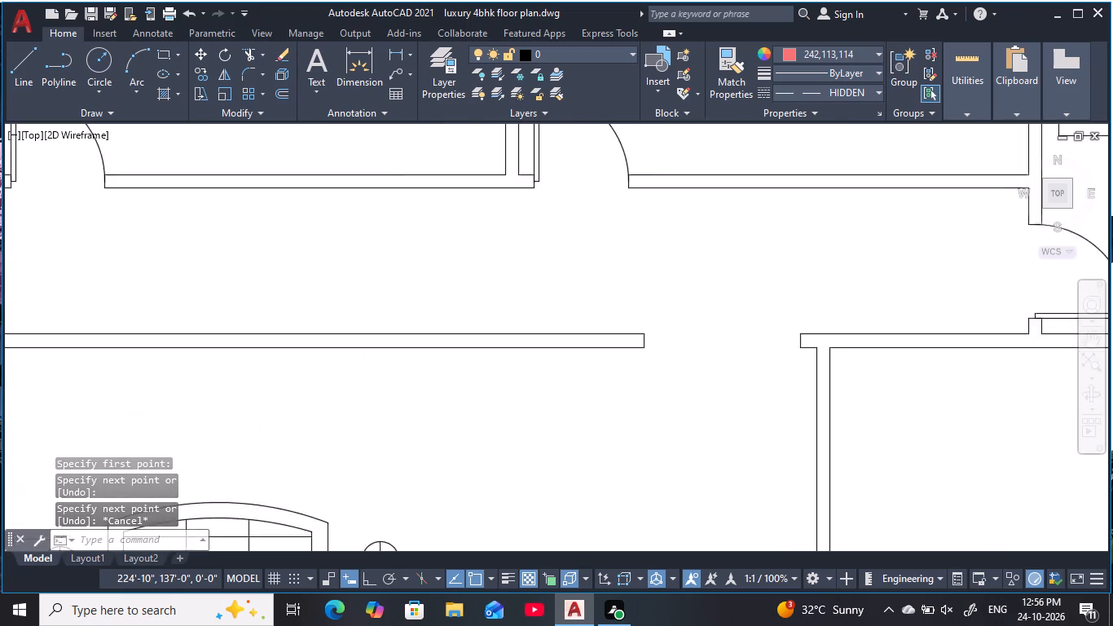
key("space")
left_click(594, 341)
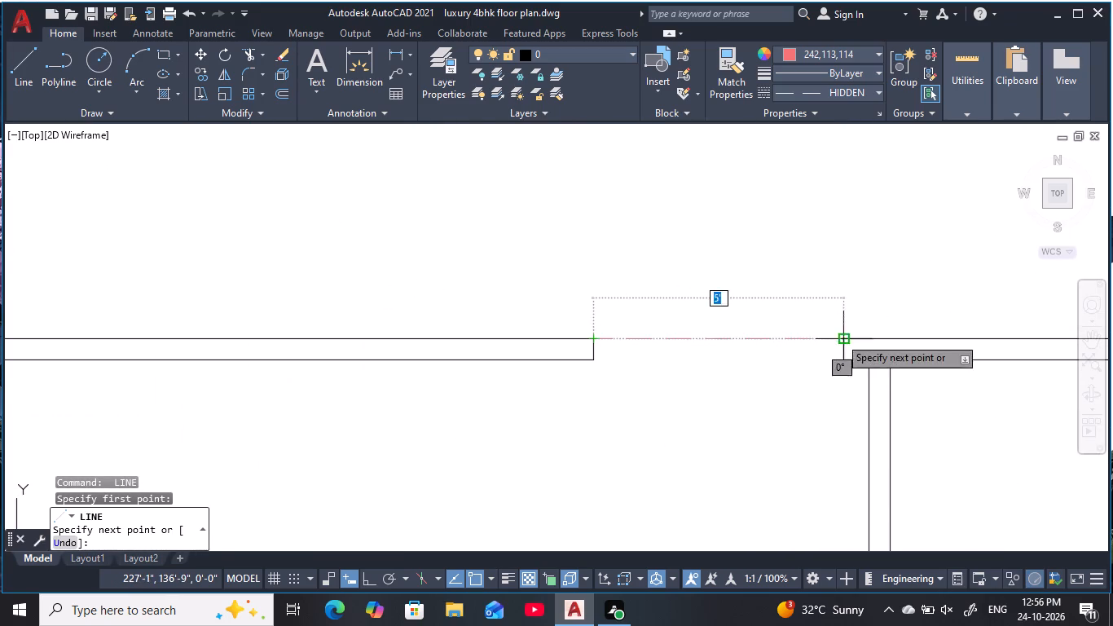
left_click(839, 337)
key("Escape")
key("Escape")
key("space")
left_click(597, 359)
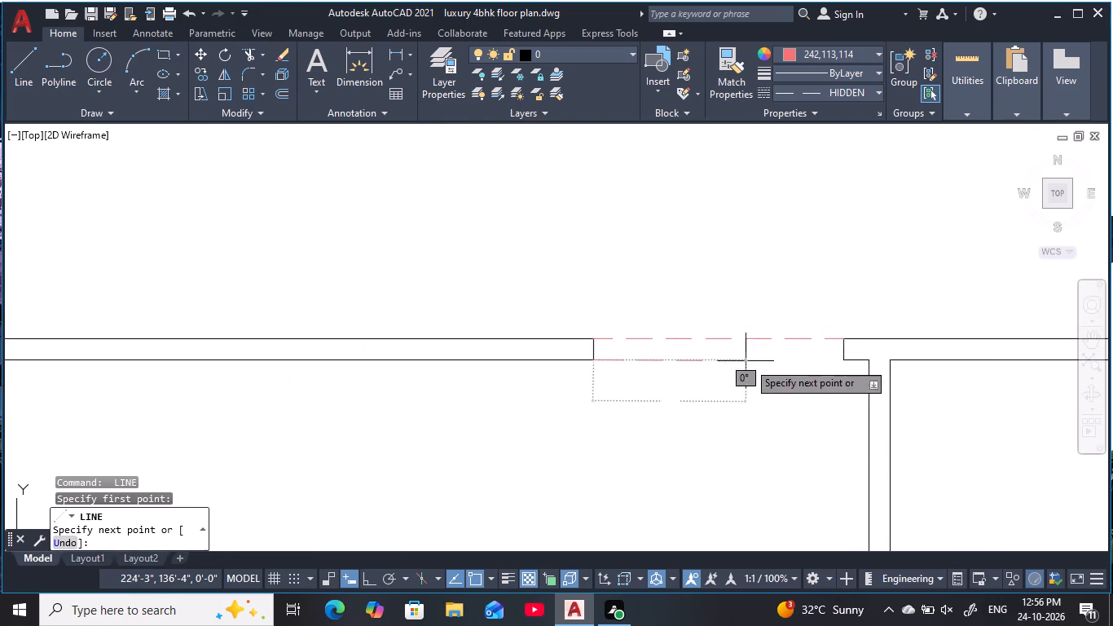
left_click(847, 361)
key("Escape")
Draw two vertical hidden lines about 6' long across the opening between the living room and the kitchen-dining area.
scroll(812, 388, "down", 2)
middle_click_drag(721, 270, 685, 235)
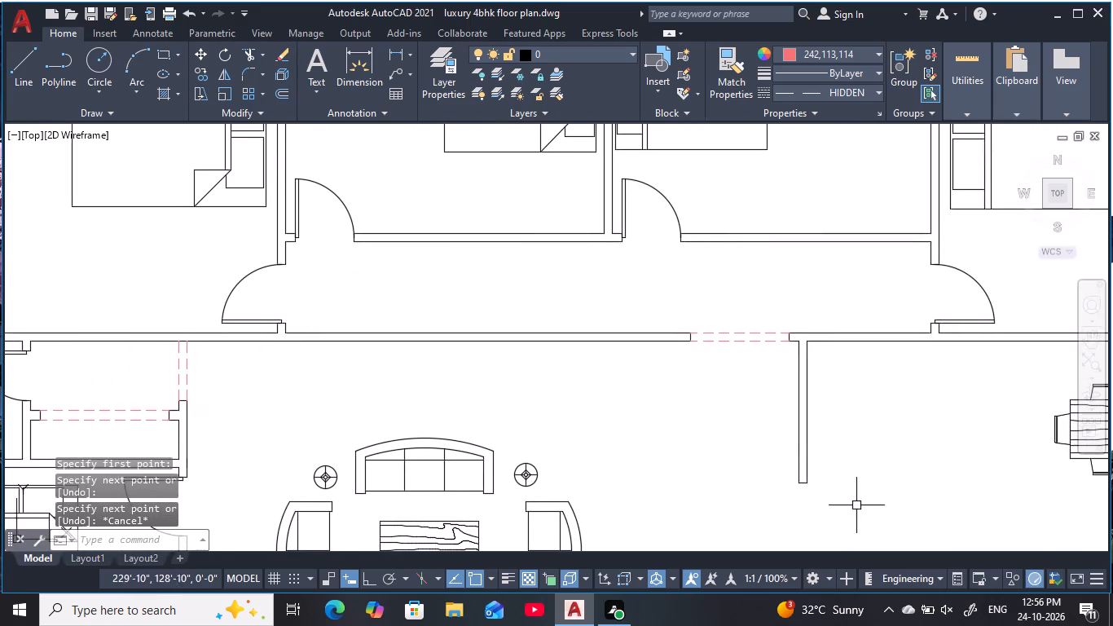
middle_click_drag(854, 501, 800, 276)
key("space")
left_click(754, 259)
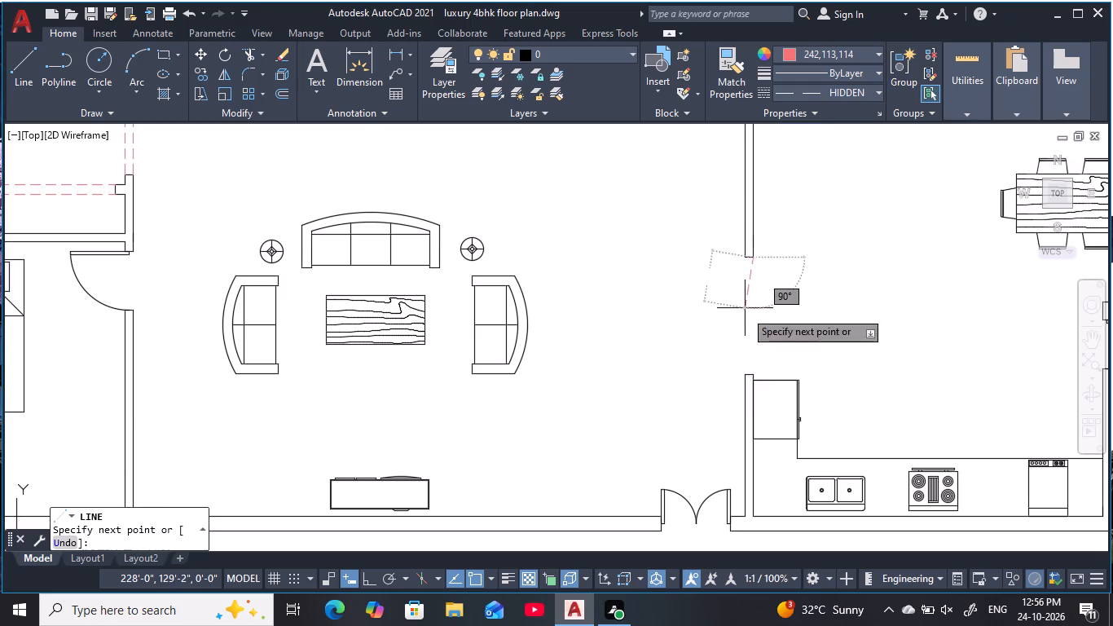
left_click(755, 381)
key("Escape")
key("Escape")
key("Escape")
key("space")
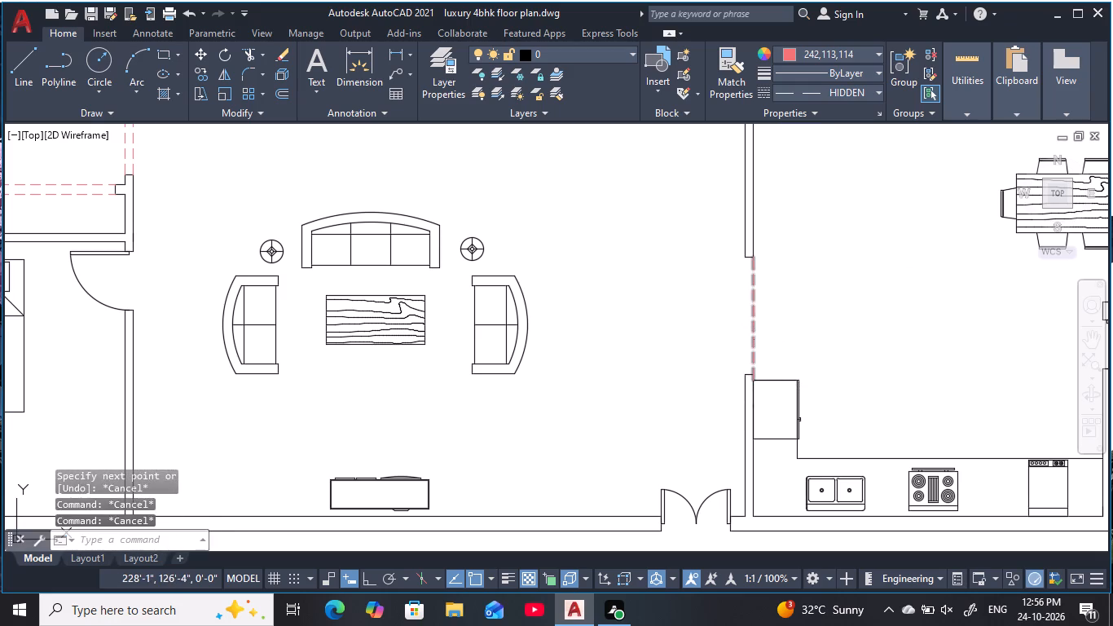
scroll(742, 254, "up", 2)
left_click(753, 266)
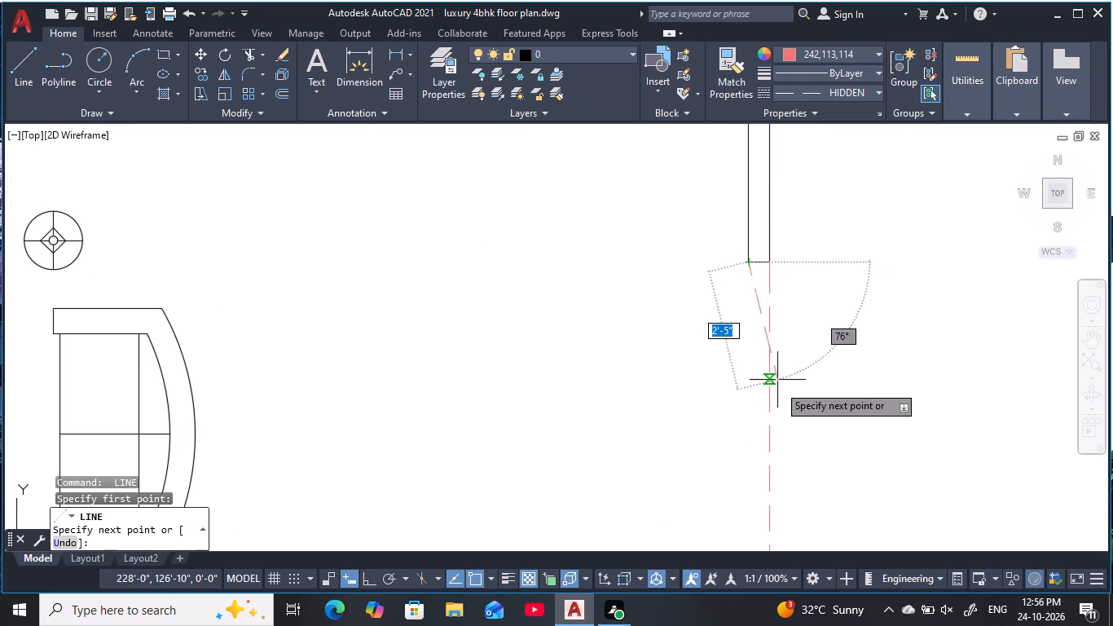
middle_click_drag(772, 413, 773, 166)
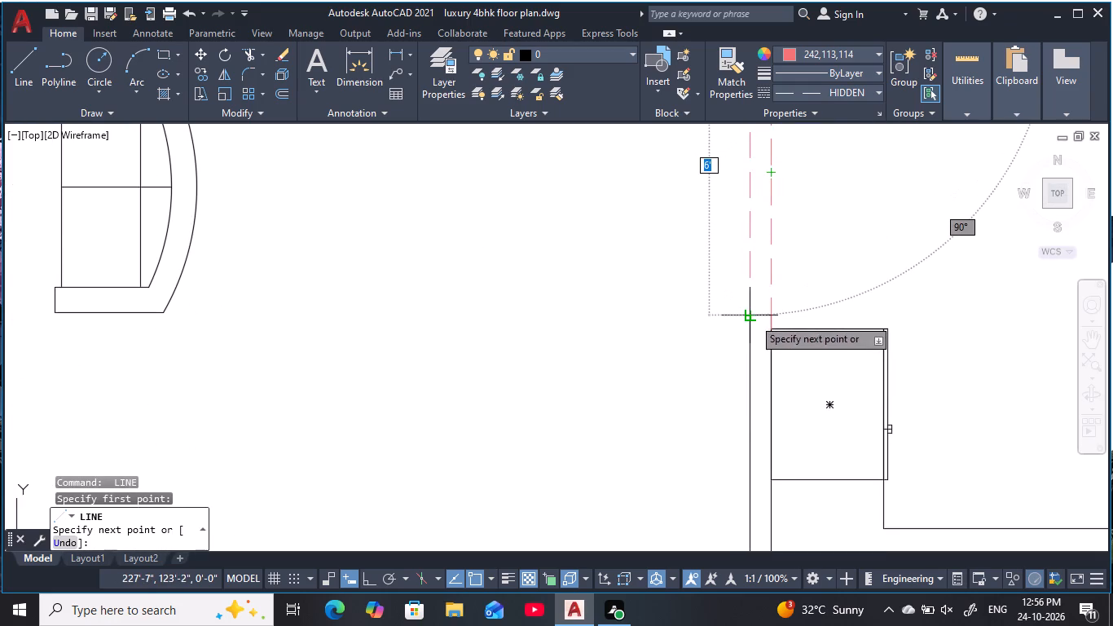
left_click(752, 318)
key("Escape")
key("Escape")
Review the whole floor plan and the kitchen and utility area for wall openings still lacking hidden lines.
scroll(841, 283, "down", 3)
middle_click_drag(854, 281, 614, 333)
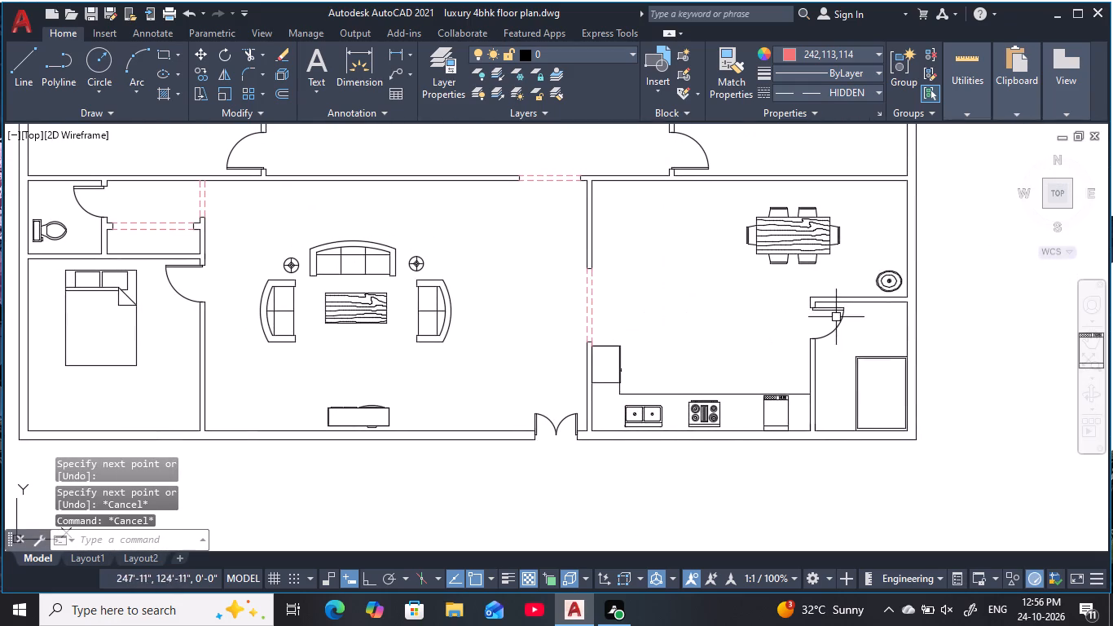
scroll(690, 274, "down", 1)
middle_click_drag(692, 282, 711, 394)
middle_click_drag(749, 290, 795, 381)
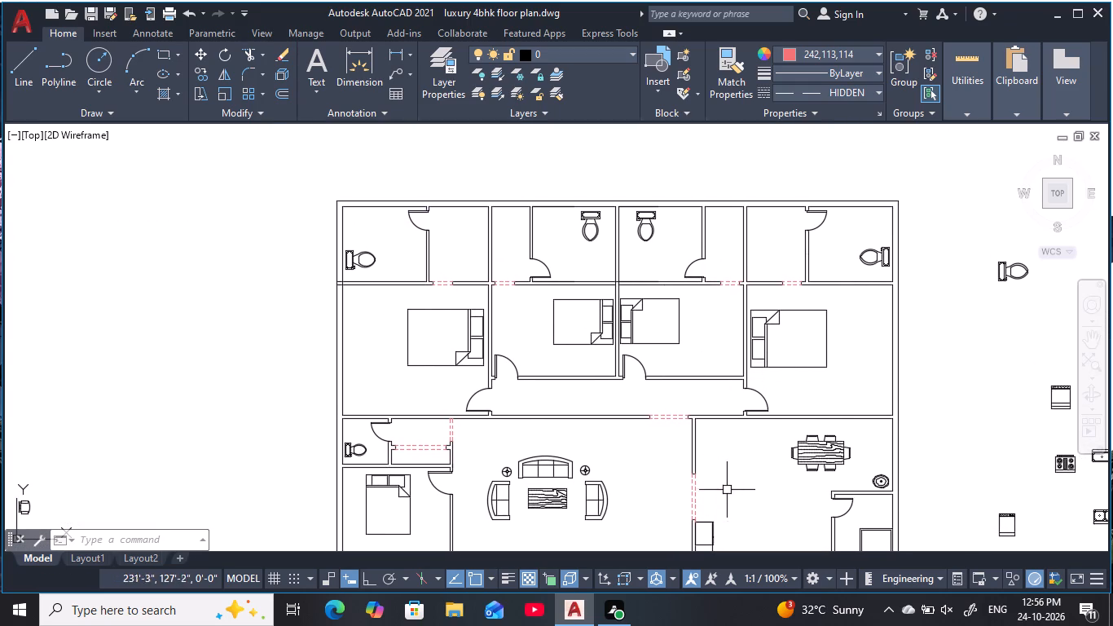
middle_click_drag(760, 484, 785, 395)
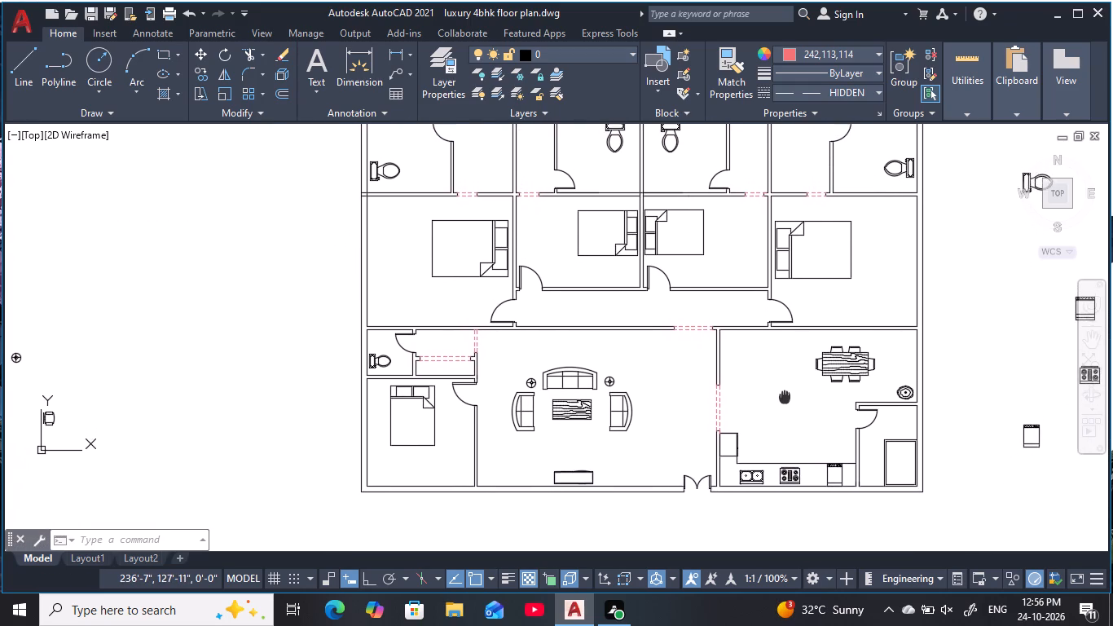
middle_click_drag(785, 395, 779, 431)
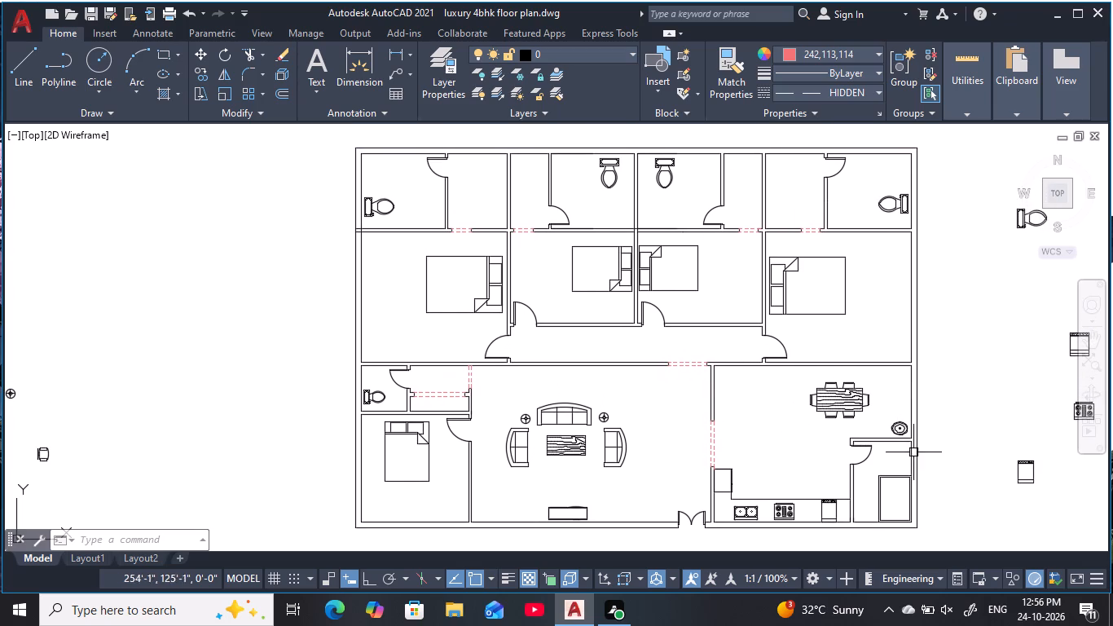
middle_click_drag(969, 482, 922, 450)
scroll(858, 479, "up", 2)
middle_click_drag(855, 474, 811, 462)
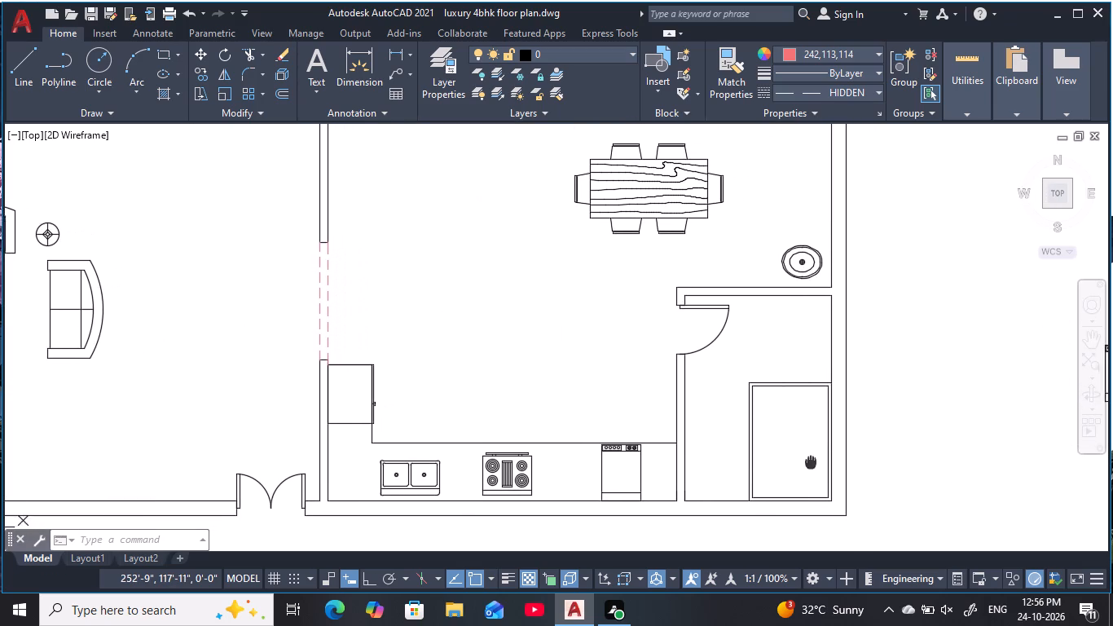
key("Escape")
key("Escape")
key("Escape")
key("Escape")
key("Escape")
scroll(800, 450, "down", 1)
scroll(803, 443, "up", 1)
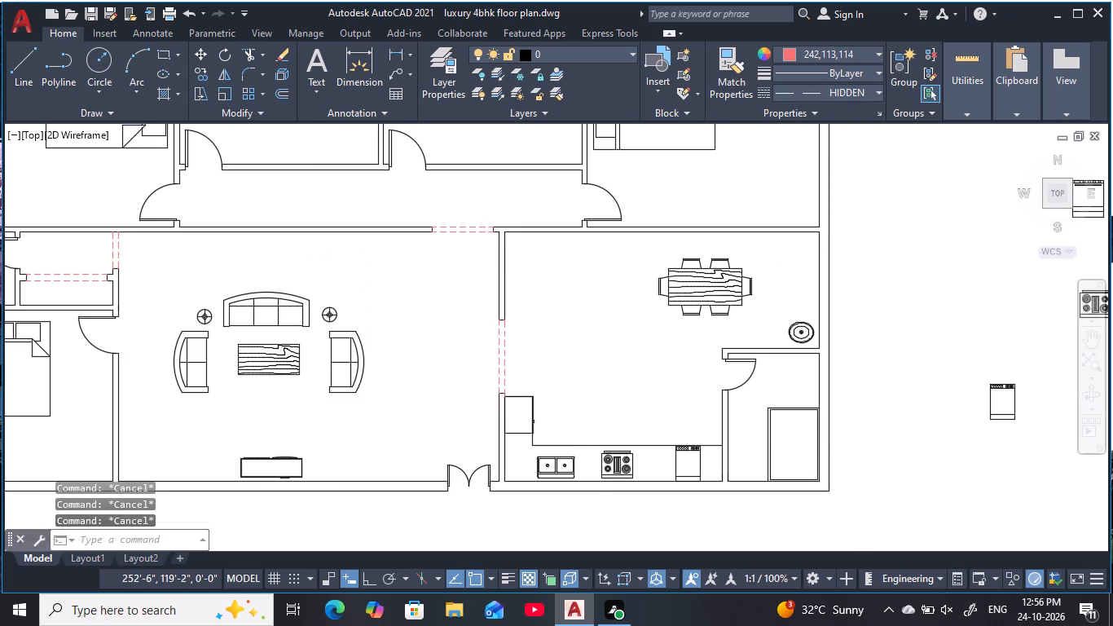
Examine the kitchen, utility area and whole floor plan for rooms still missing fixtures.
middle_click_drag(802, 443, 754, 413)
key("Escape")
key("Escape")
key("Escape")
key("Escape")
key("Escape")
key("Escape")
key("Escape")
key("Escape")
key("Escape")
key("Escape")
key("Escape")
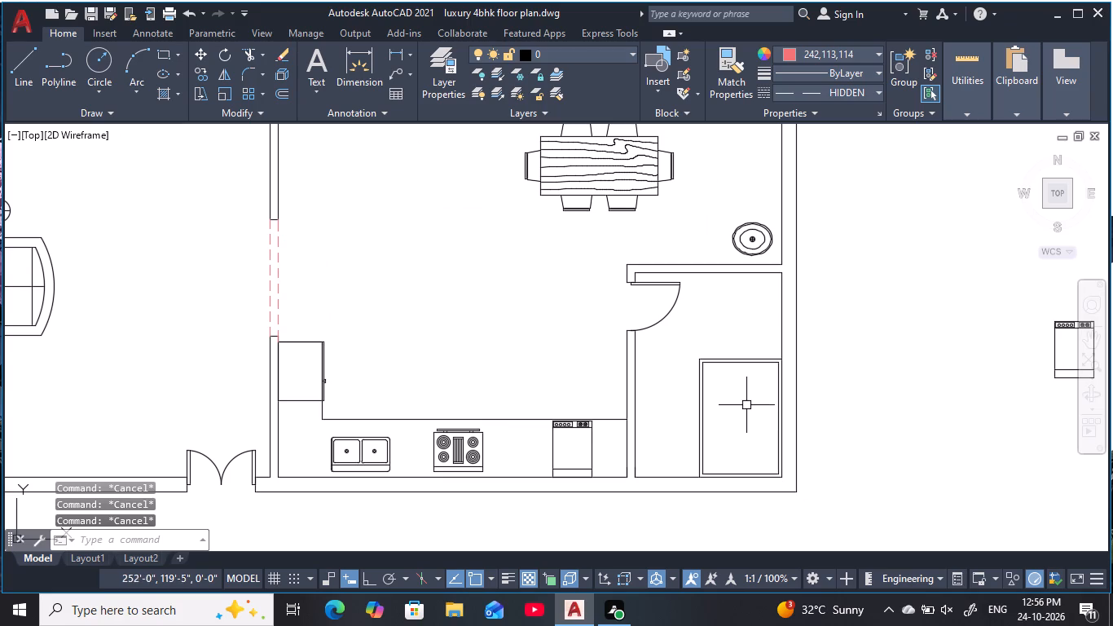
key("Escape")
key("Escape")
key("Escape")
scroll(737, 410, "down", 1)
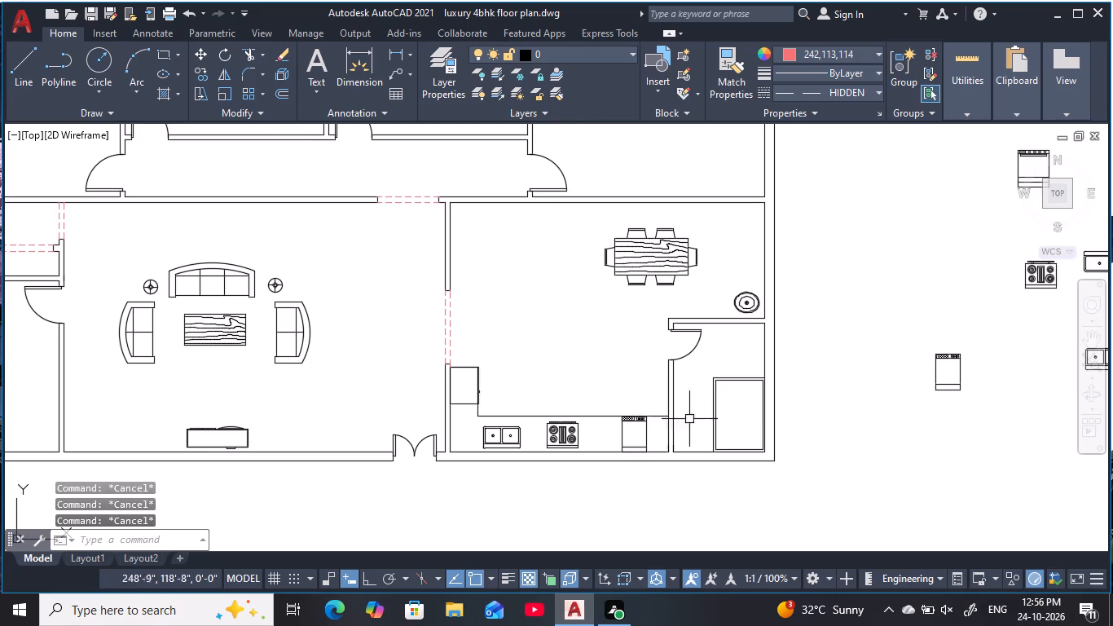
middle_click_drag(621, 364, 689, 412)
scroll(698, 413, "down", 1)
middle_click_drag(698, 412, 684, 412)
scroll(671, 396, "down", 1)
middle_click_drag(671, 396, 701, 434)
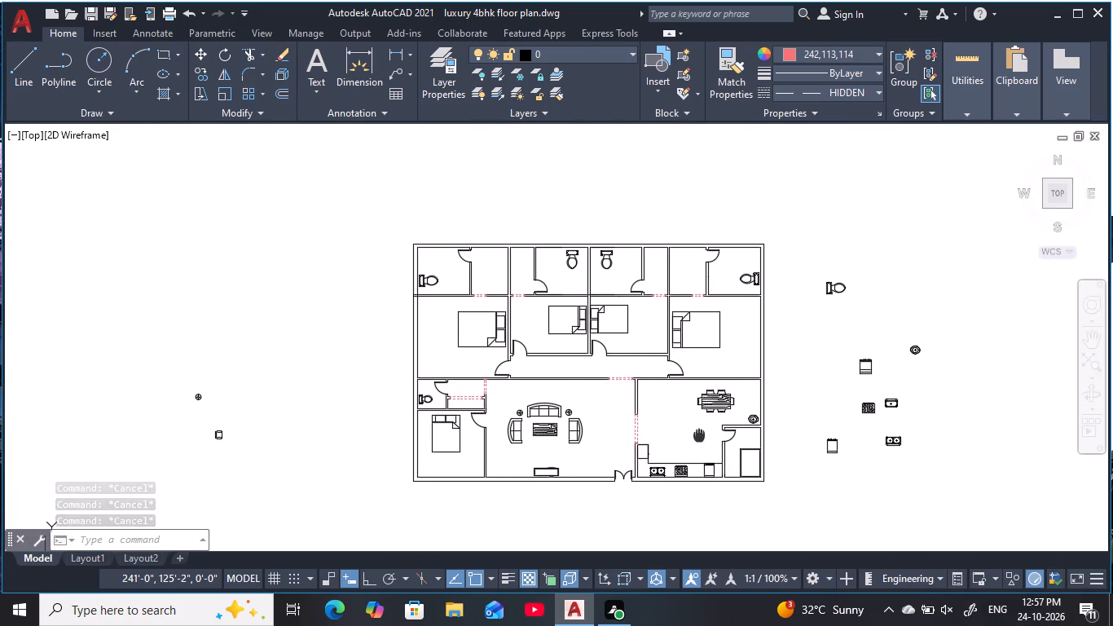
middle_click_drag(701, 434, 706, 430)
scroll(690, 429, "up", 1)
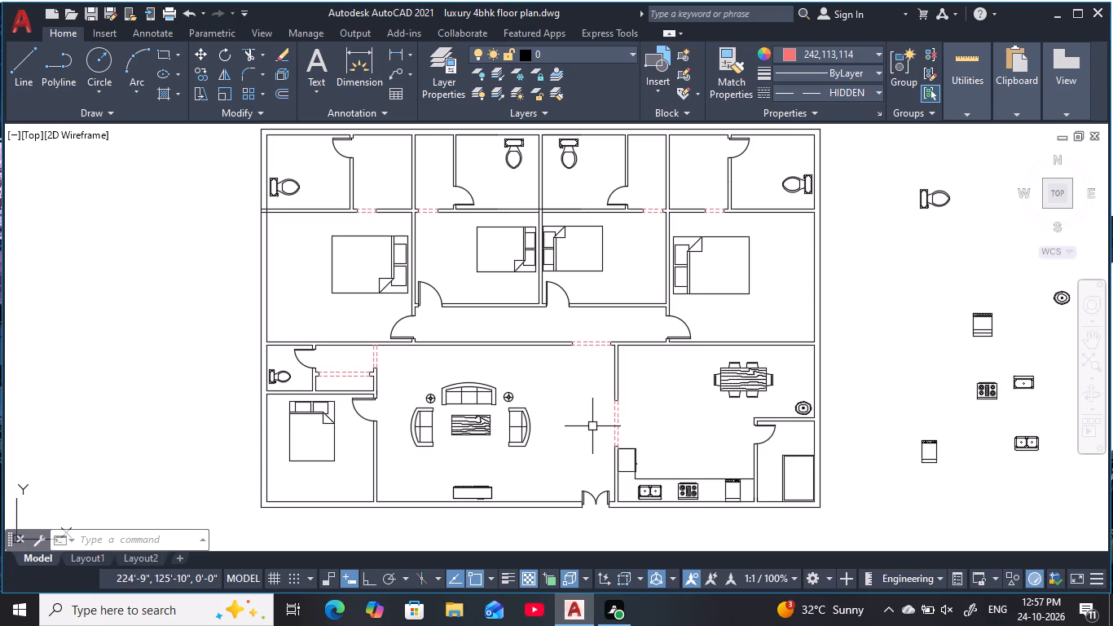
Copy the dining-area washbasin into the northeast corners of the two eastern toilets in the north row.
left_click(806, 406)
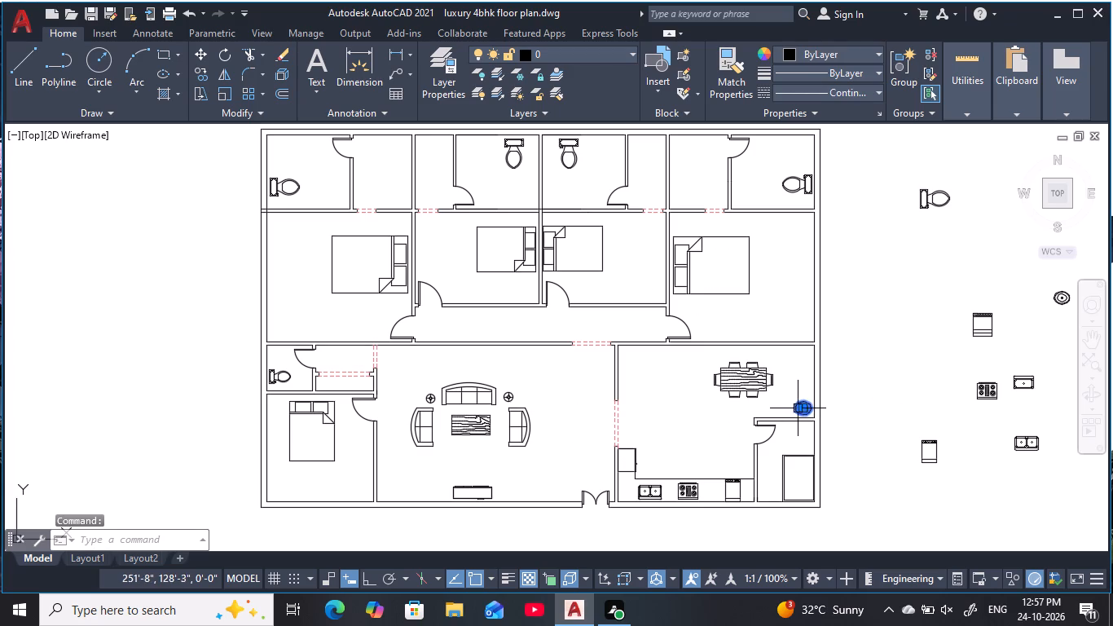
type("co")
key("space")
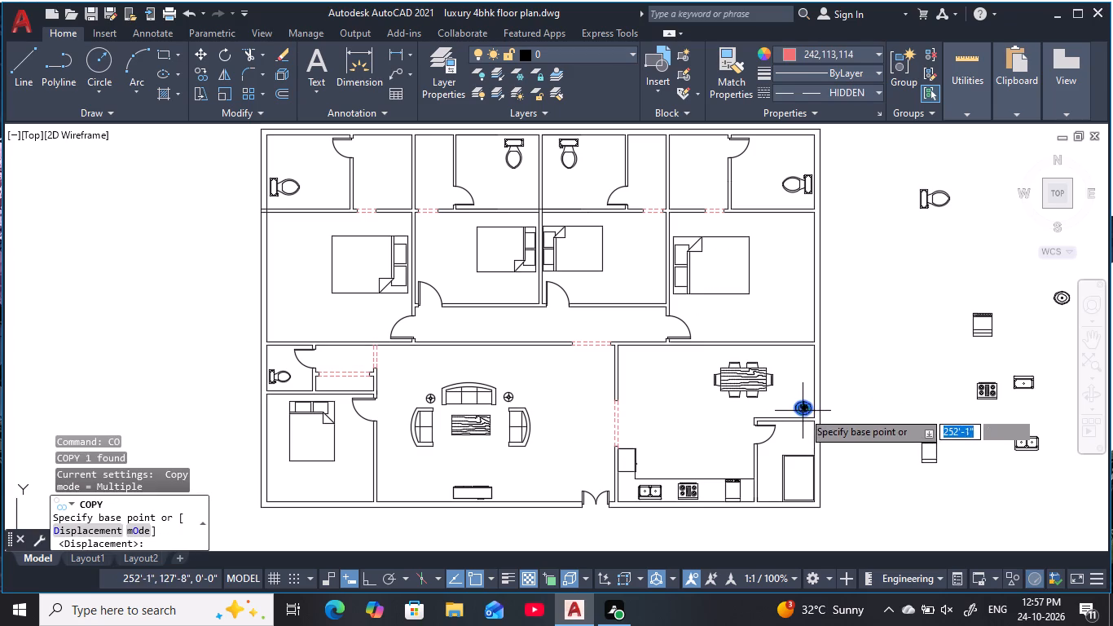
left_click(803, 410)
middle_click_drag(772, 238, 785, 311)
scroll(785, 249, "up", 1)
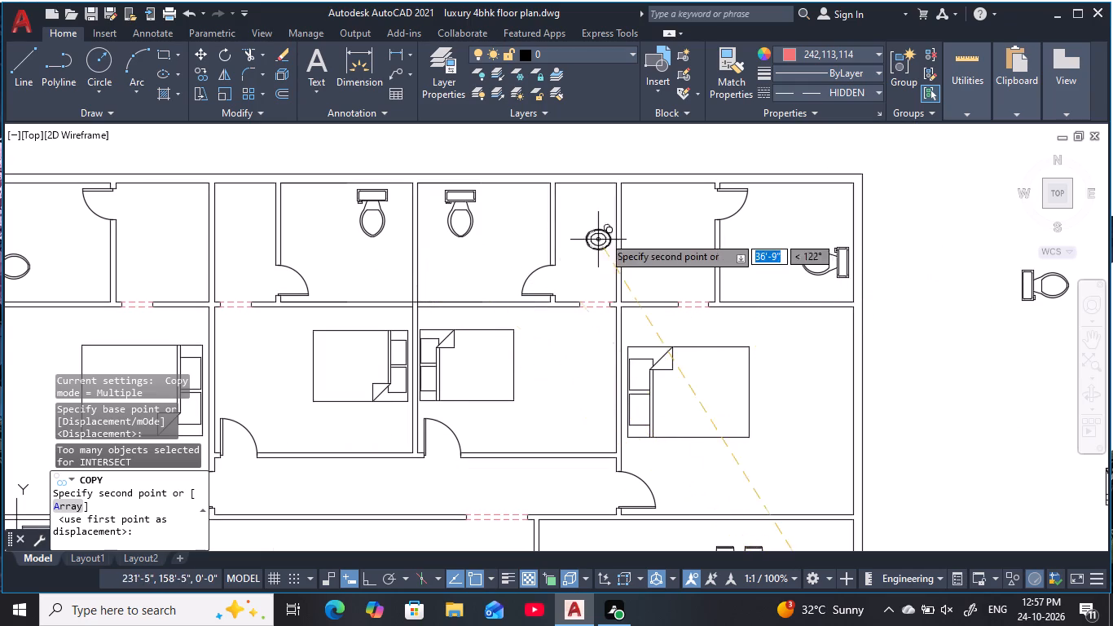
scroll(538, 198, "up", 2)
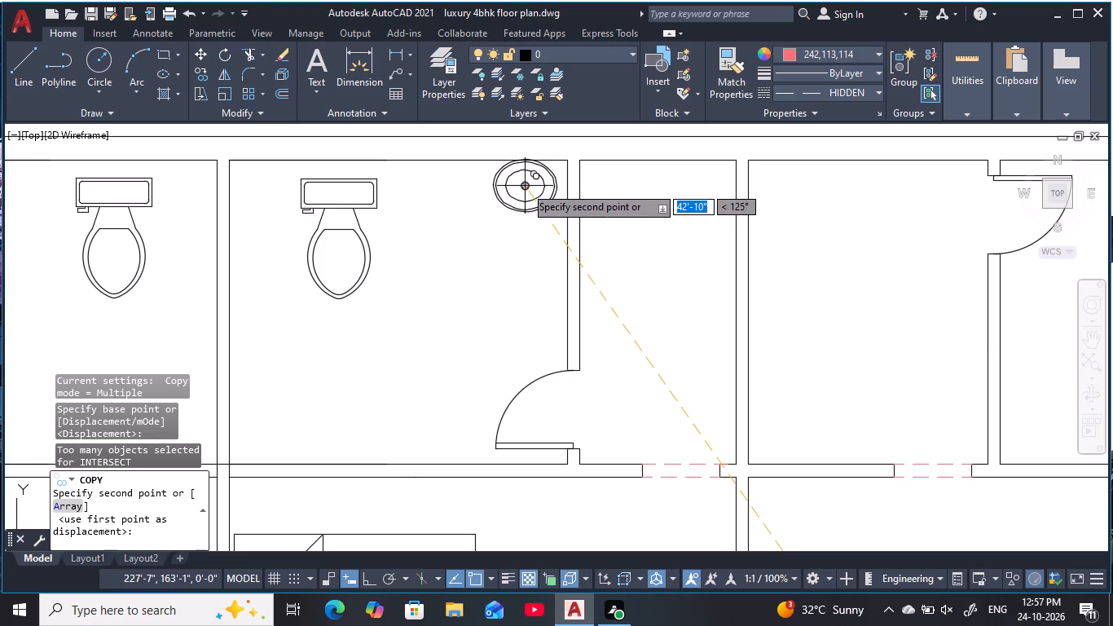
left_click(526, 196)
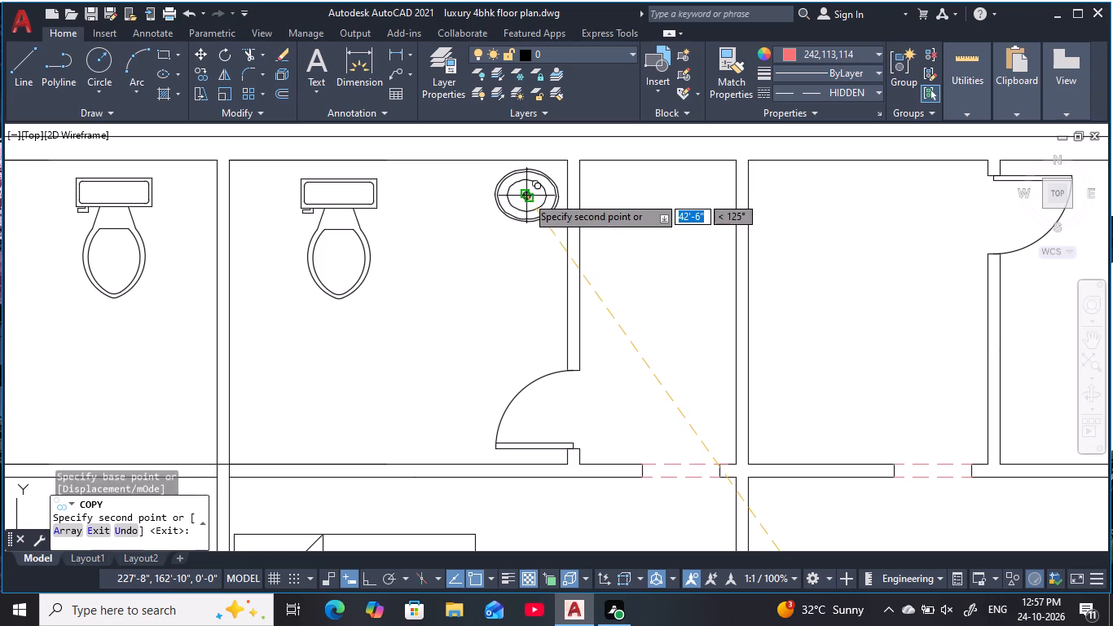
middle_click_drag(785, 266, 592, 277)
scroll(577, 275, "down", 1)
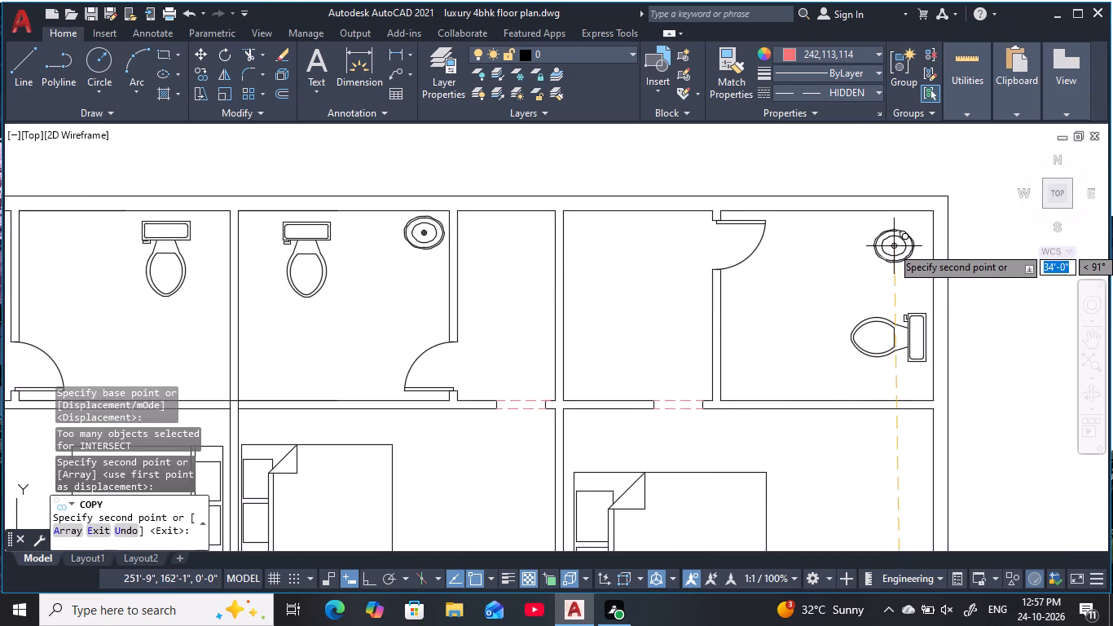
left_click(902, 236)
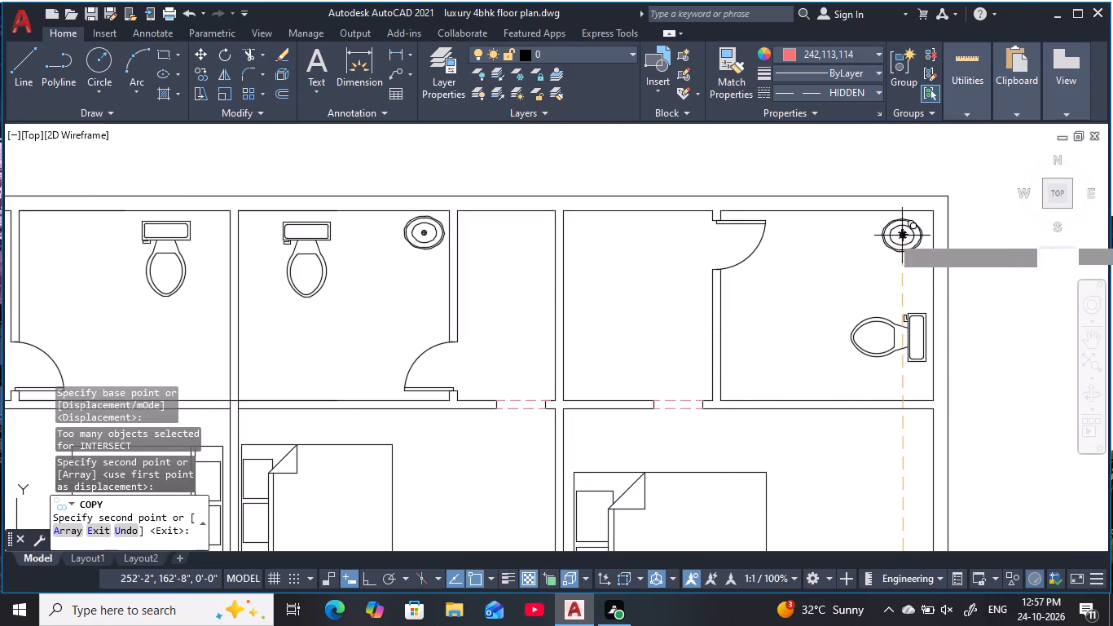
Place further washbasin copies in the northwest corners of the two western toilets in the north row.
middle_click_drag(636, 307, 1039, 328)
middle_click_drag(508, 275, 715, 271)
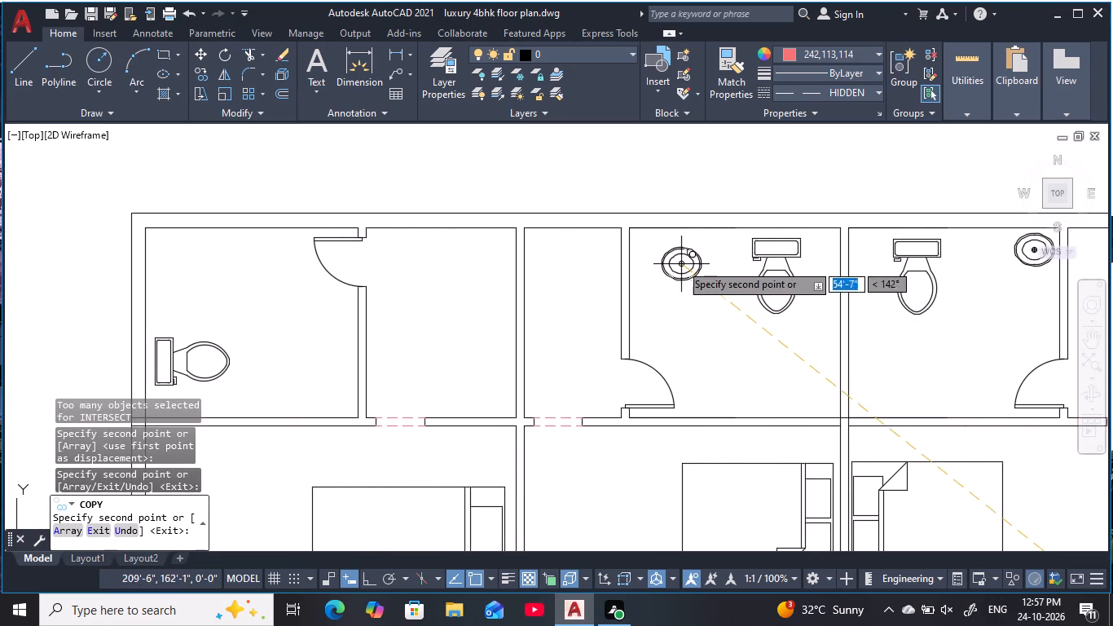
left_click(654, 252)
middle_click_drag(458, 292, 473, 293)
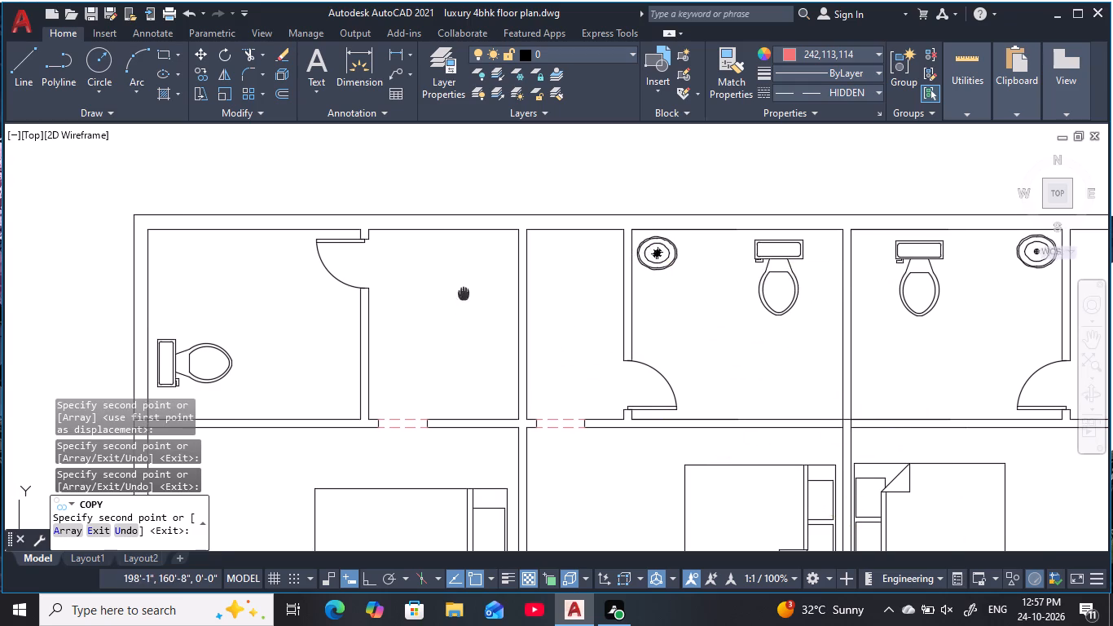
middle_click_drag(473, 293, 768, 336)
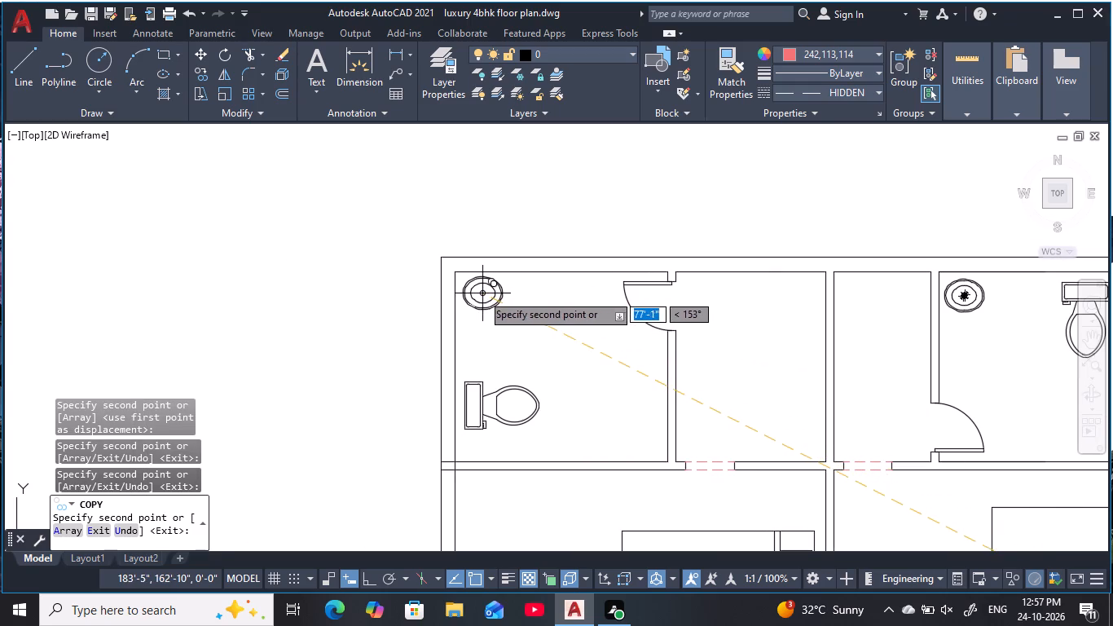
left_click(482, 293)
Place a washbasin copy in the northwest corner of the southwest toilet and finish copying.
middle_click_drag(597, 401, 666, 283)
scroll(697, 239, "down", 3)
middle_click_drag(757, 439, 761, 379)
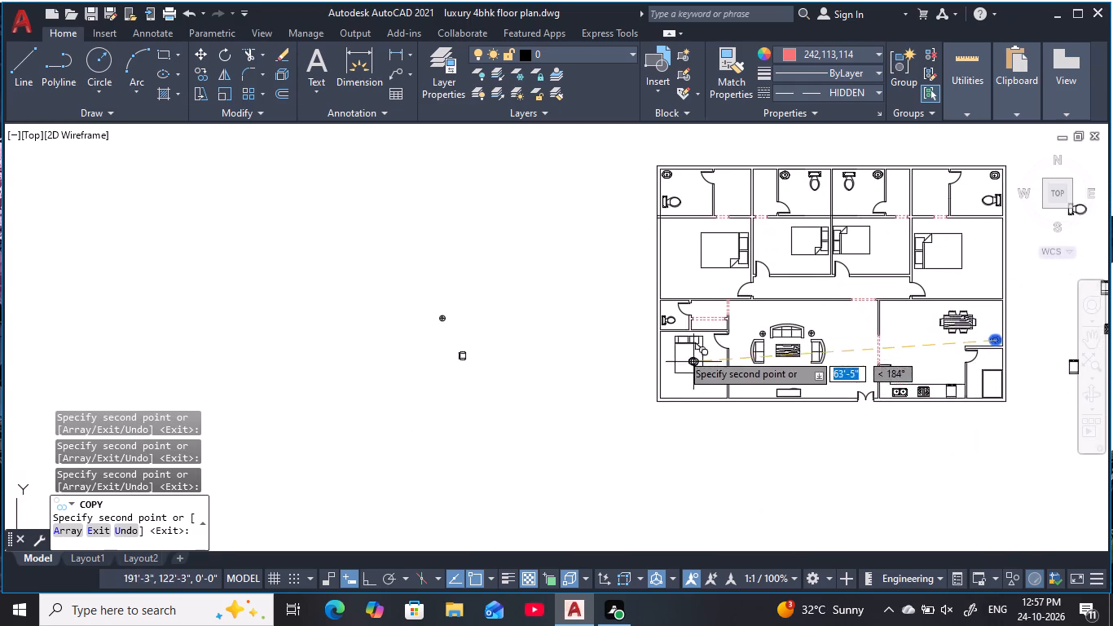
scroll(662, 317, "up", 4)
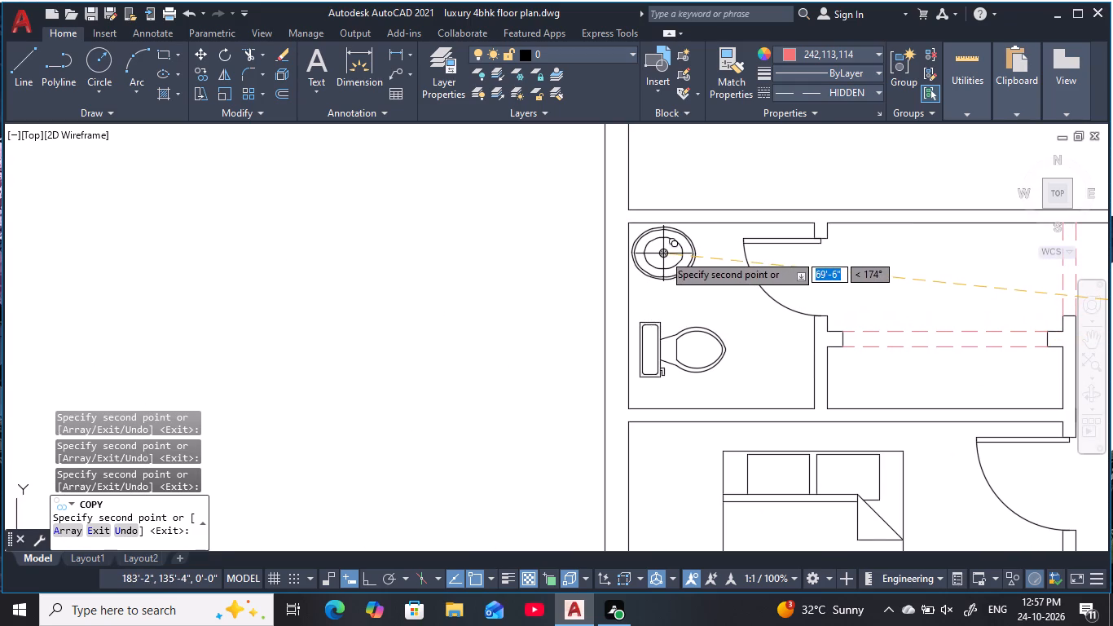
left_click(662, 253)
scroll(715, 323, "down", 2)
middle_click_drag(718, 323, 512, 274)
key("Escape")
key("Escape")
Review the washbasin placement in the toilets and check the bedrooms, living room and corridor layout.
scroll(753, 296, "down", 2)
middle_click_drag(756, 296, 569, 375)
scroll(662, 381, "up", 1)
middle_click_drag(662, 381, 675, 420)
key("Escape")
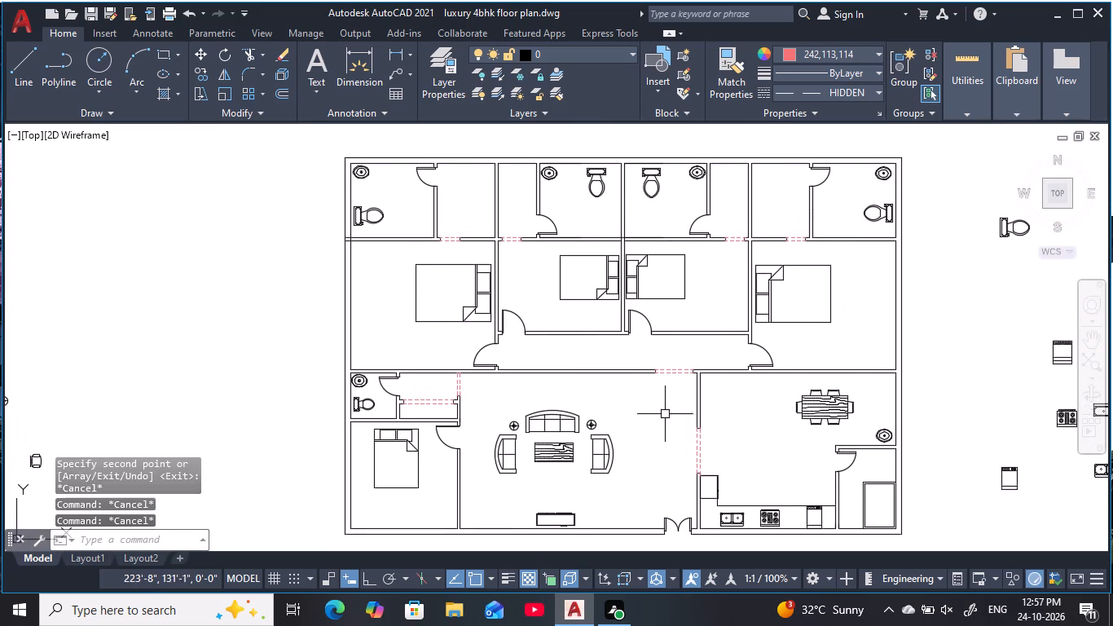
key("Escape")
key("Escape")
key("Escape")
key("Escape")
key("Escape")
key("Escape")
middle_click_drag(744, 288, 745, 296)
scroll(745, 296, "down", 1)
scroll(796, 269, "up", 1)
middle_click_drag(800, 281, 812, 315)
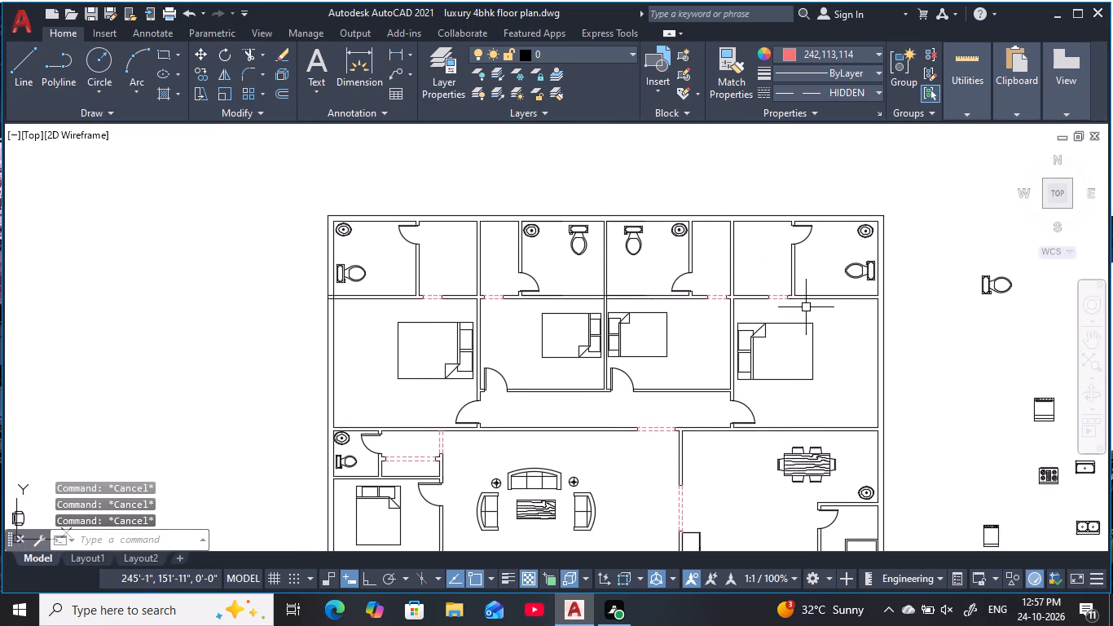
scroll(769, 250, "up", 2)
middle_click_drag(769, 249, 772, 262)
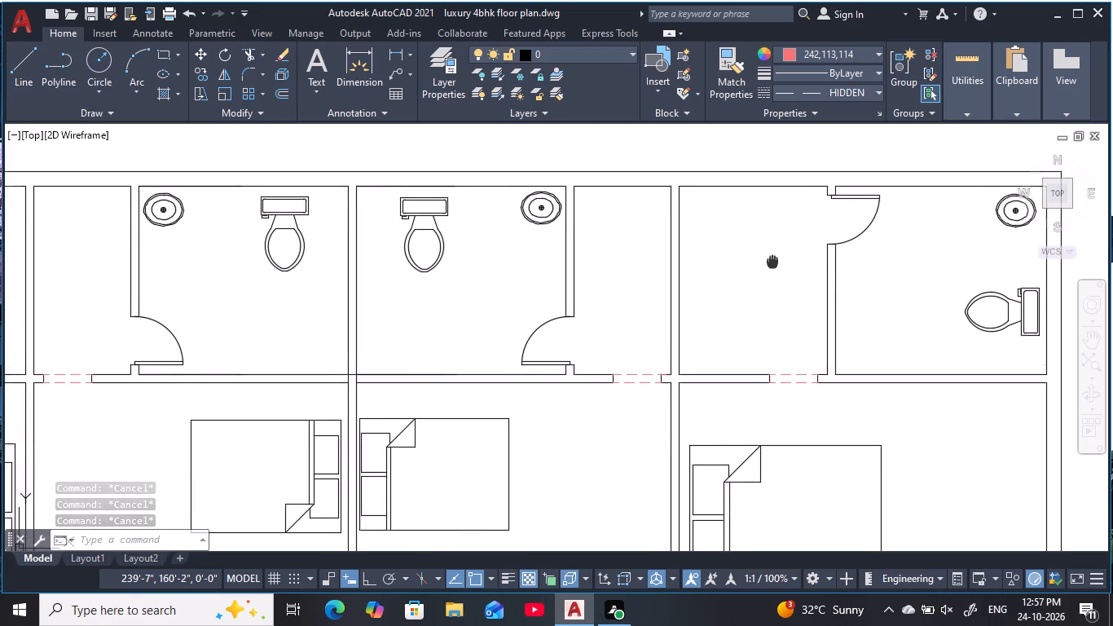
middle_click_drag(772, 262, 737, 315)
scroll(731, 313, "down", 3)
middle_click_drag(730, 311, 755, 214)
scroll(622, 428, "up", 6)
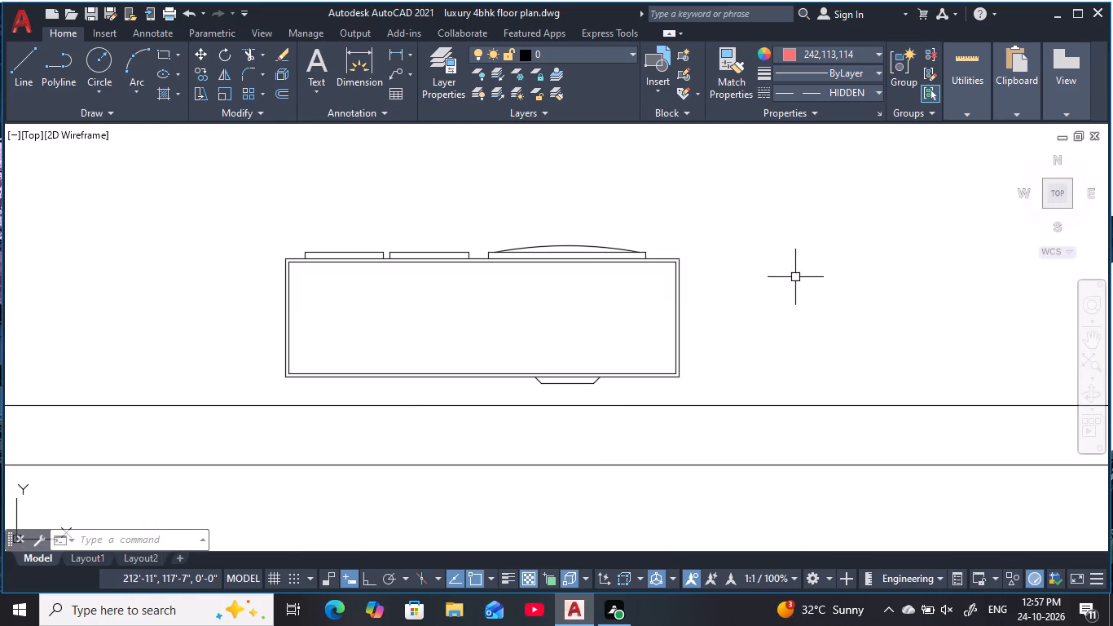
scroll(849, 245, "down", 1)
middle_click_drag(839, 261, 662, 453)
scroll(685, 436, "down", 2)
scroll(792, 327, "down", 1)
middle_click_drag(785, 345, 619, 568)
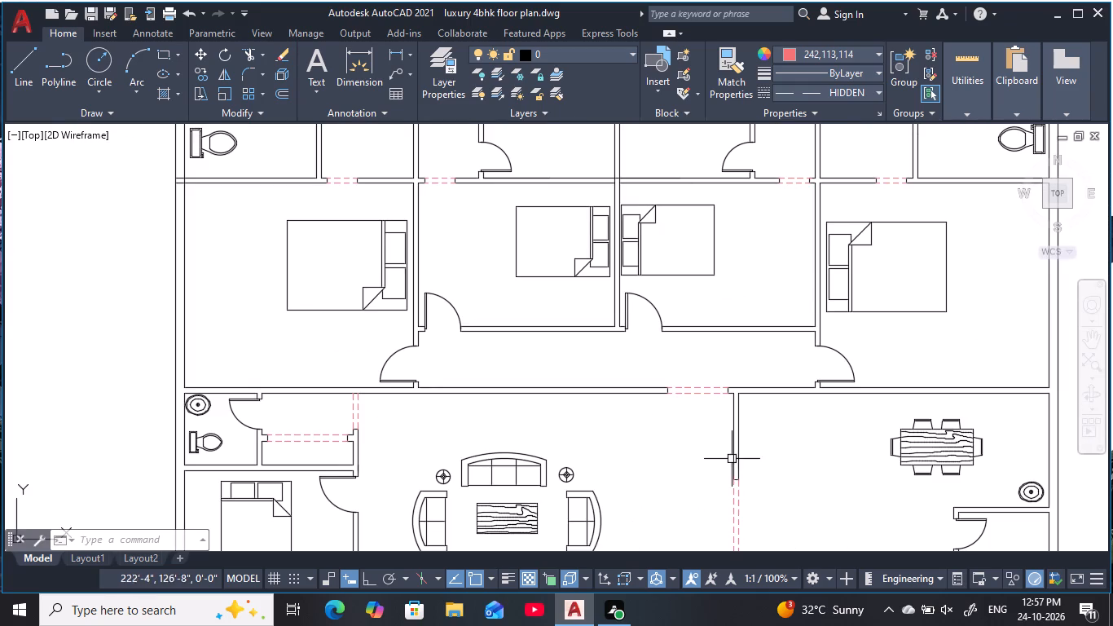
Look over the floor plan's bedrooms and upper bathrooms, and the loose blocks lying around the plan.
middle_click_drag(750, 319, 750, 368)
scroll(748, 348, "down", 1)
scroll(644, 365, "up", 1)
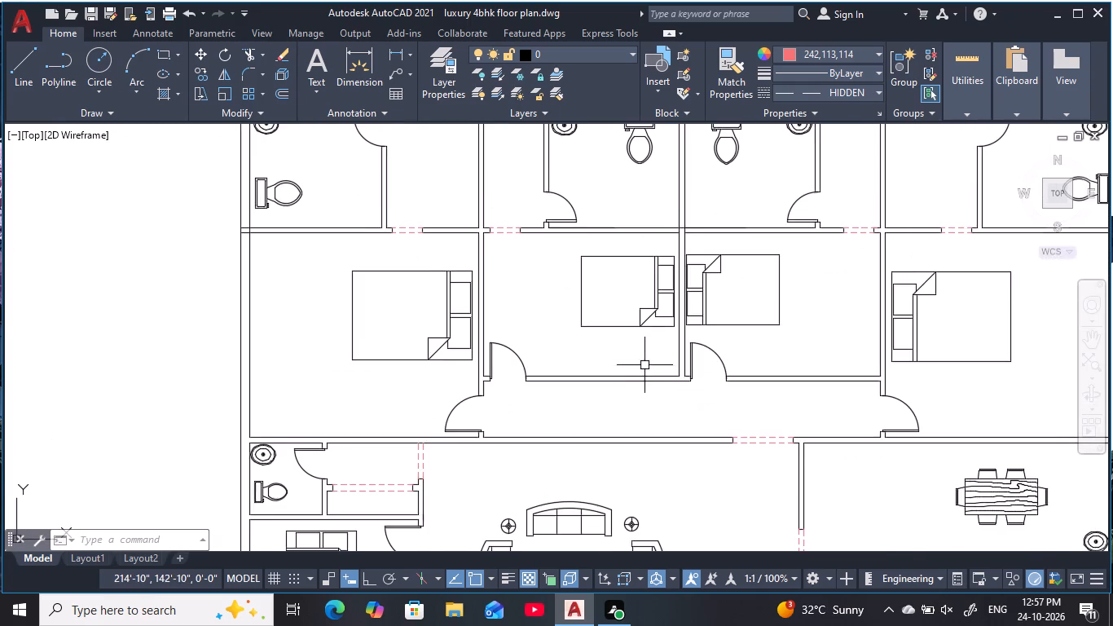
middle_click_drag(649, 380, 614, 469)
key("Escape")
key("Escape")
key("Escape")
key("Escape")
middle_click_drag(409, 267, 439, 282)
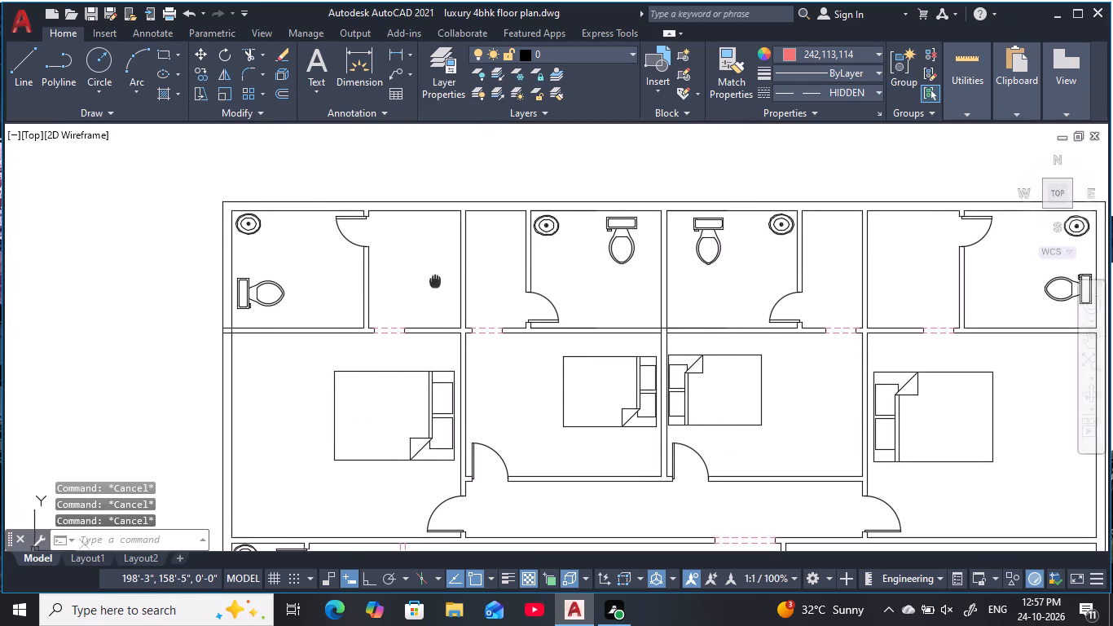
middle_click_drag(439, 282, 589, 328)
scroll(607, 333, "up", 1)
key("Escape")
key("Escape")
key("Escape")
middle_click_drag(559, 246, 593, 271)
key("Escape")
key("Escape")
scroll(579, 372, "down", 2)
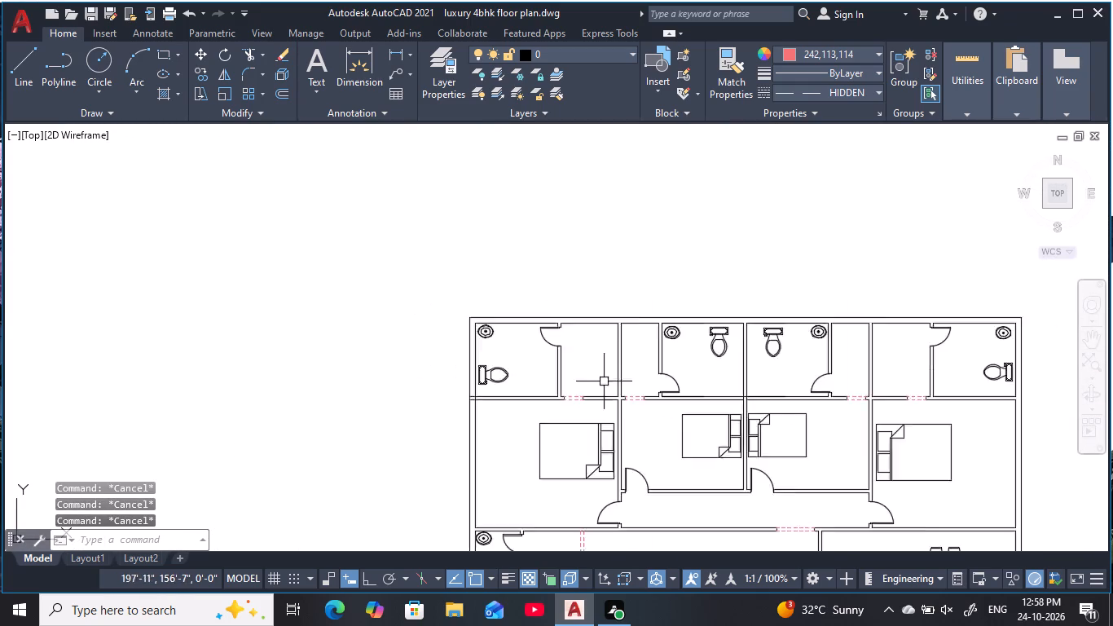
scroll(605, 381, "down", 1)
middle_click_drag(609, 389, 606, 236)
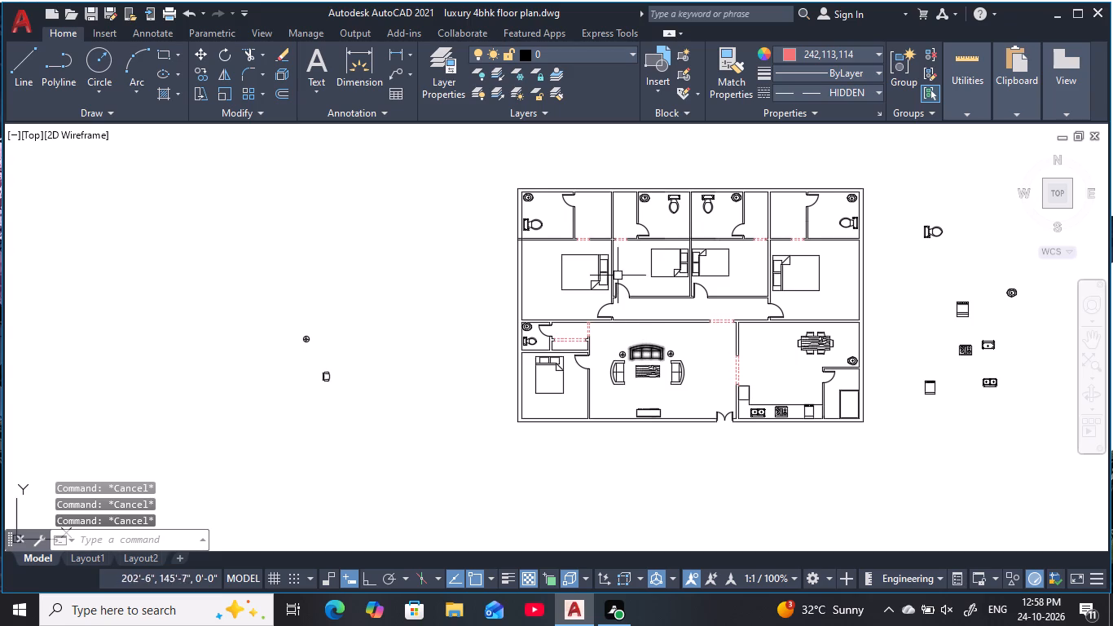
Erase all the spare fixture and furniture blocks lying outside the plan's east side.
middle_click_drag(808, 361, 677, 376)
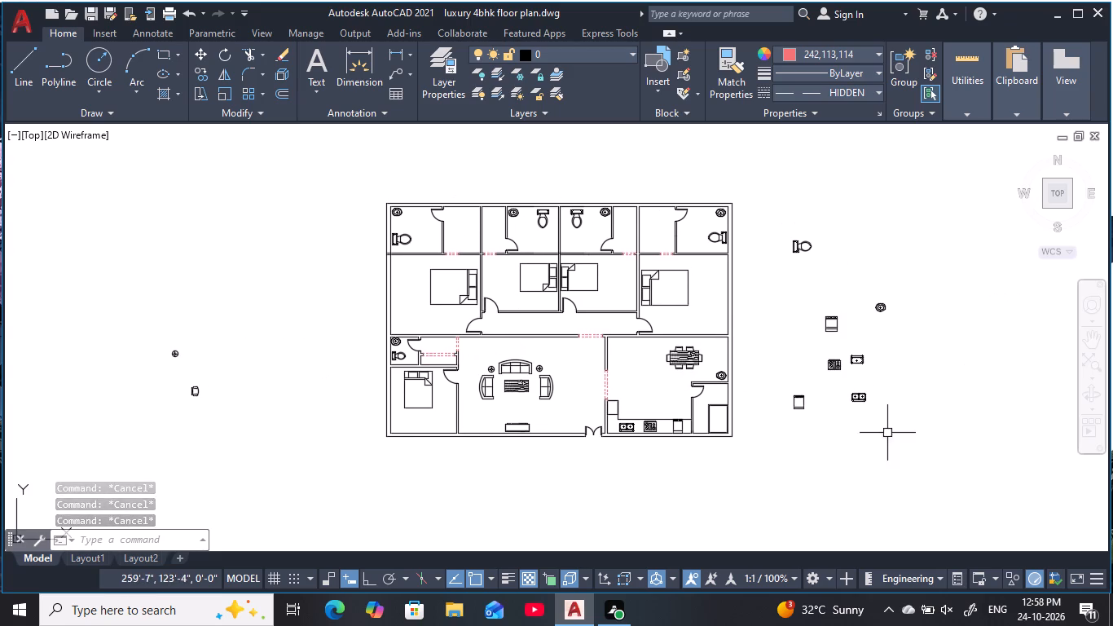
left_click_drag(963, 453, 950, 436)
left_click(767, 194)
key("e")
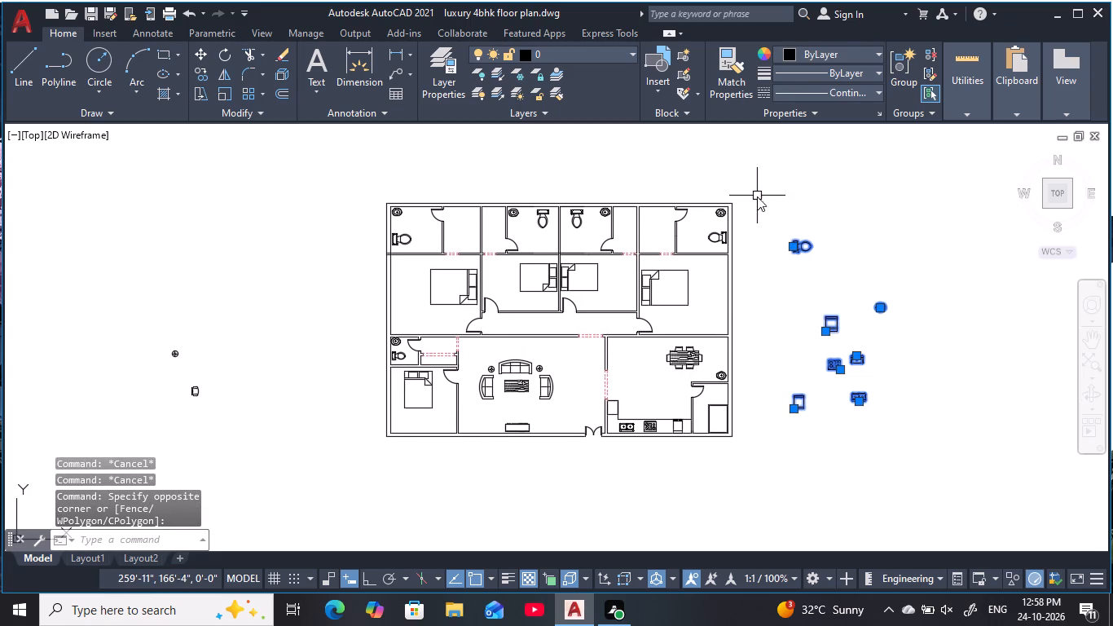
key("space")
key("Escape")
key("Escape")
key("Escape")
key("Escape")
Erase the two spare blocks lying outside the plan's west side.
middle_click_drag(649, 409, 701, 399)
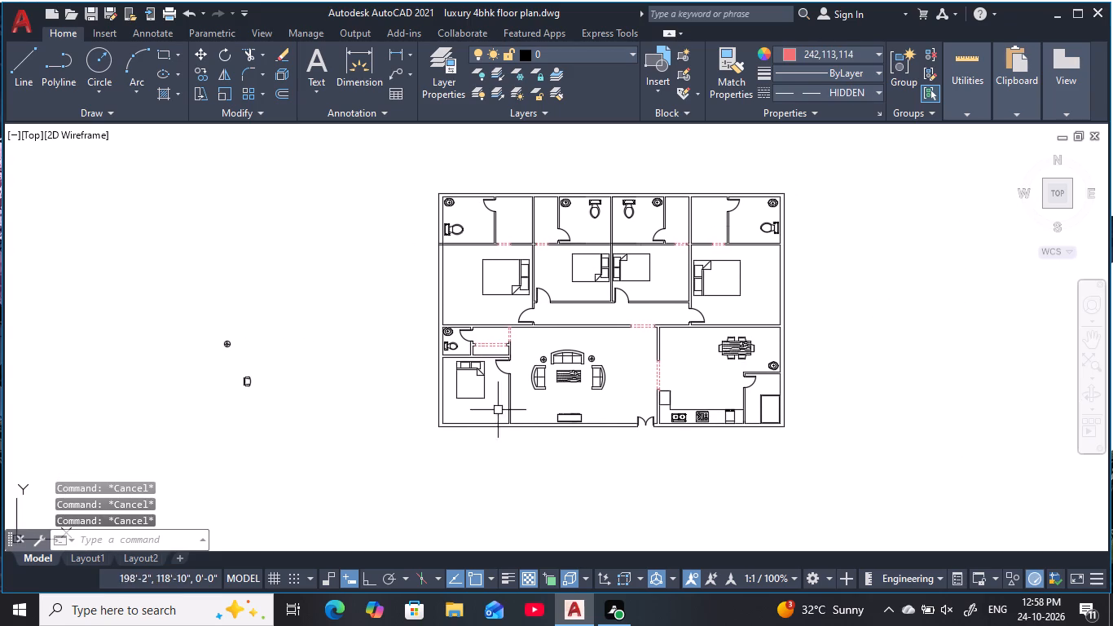
left_click(327, 403)
left_click(200, 295)
type("e")
key("space")
key("Escape")
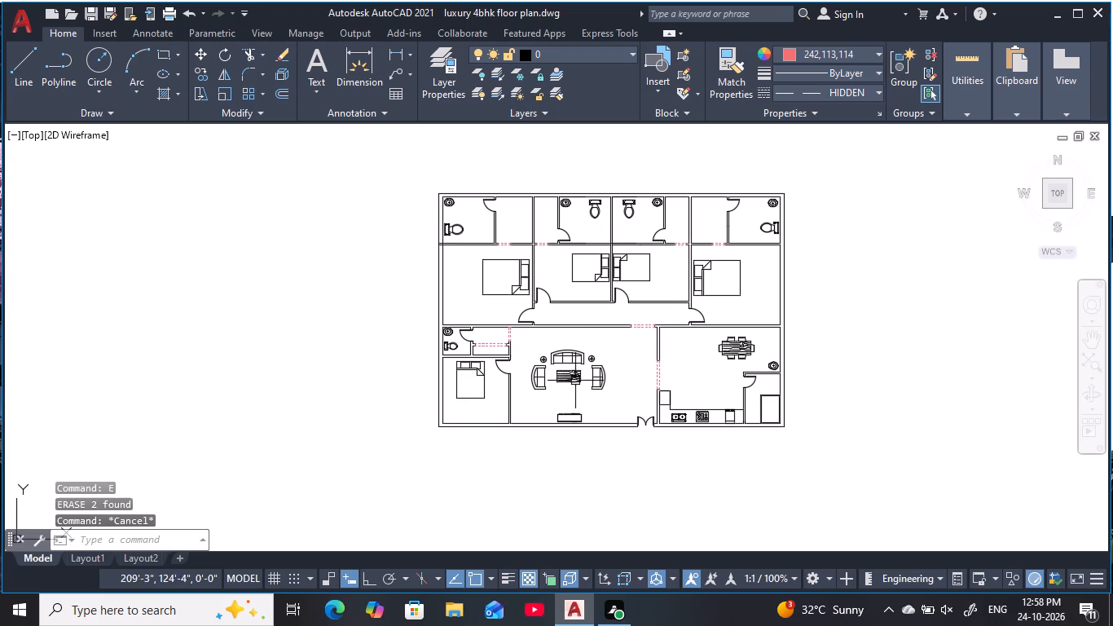
key("Escape")
key("Escape")
Add linear dimensions for the inner depth and width of the northwest corner bathroom.
middle_click_drag(583, 340, 574, 361)
scroll(579, 355, "up", 1)
middle_click_drag(579, 355, 562, 373)
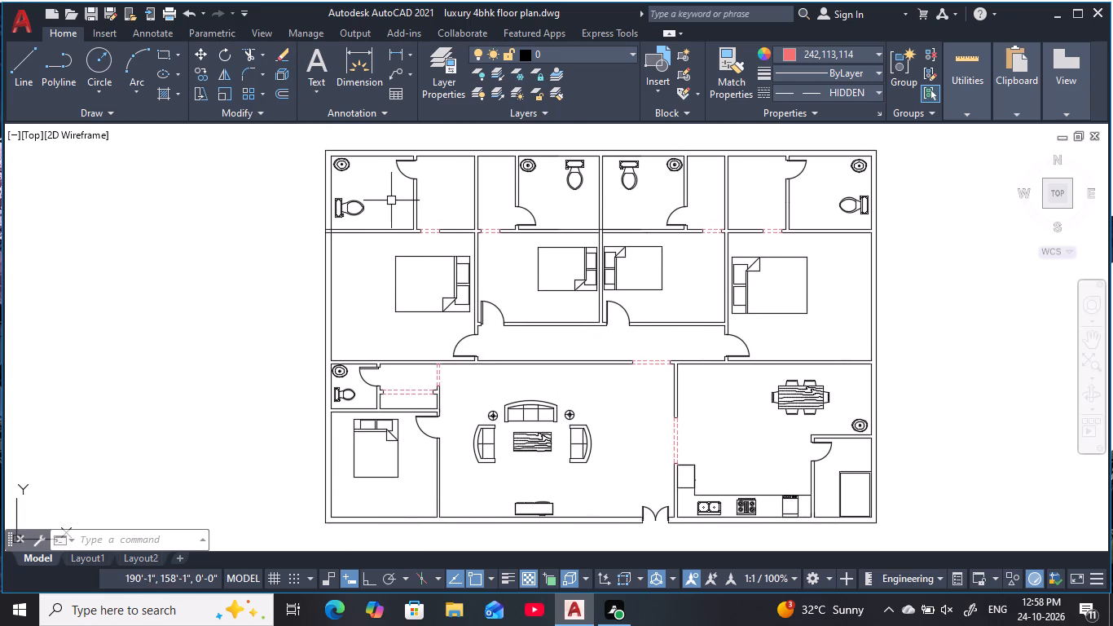
middle_click_drag(391, 201, 447, 251)
scroll(429, 227, "up", 2)
middle_click_drag(427, 232, 450, 272)
key("Escape")
key("Escape")
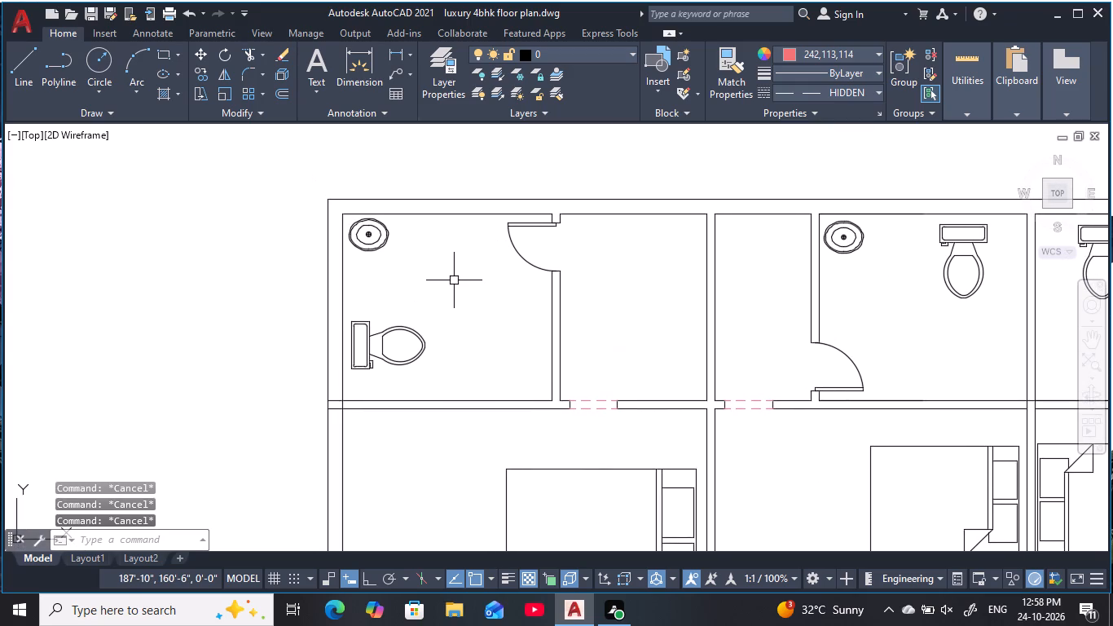
key("d")
type("li")
key("space")
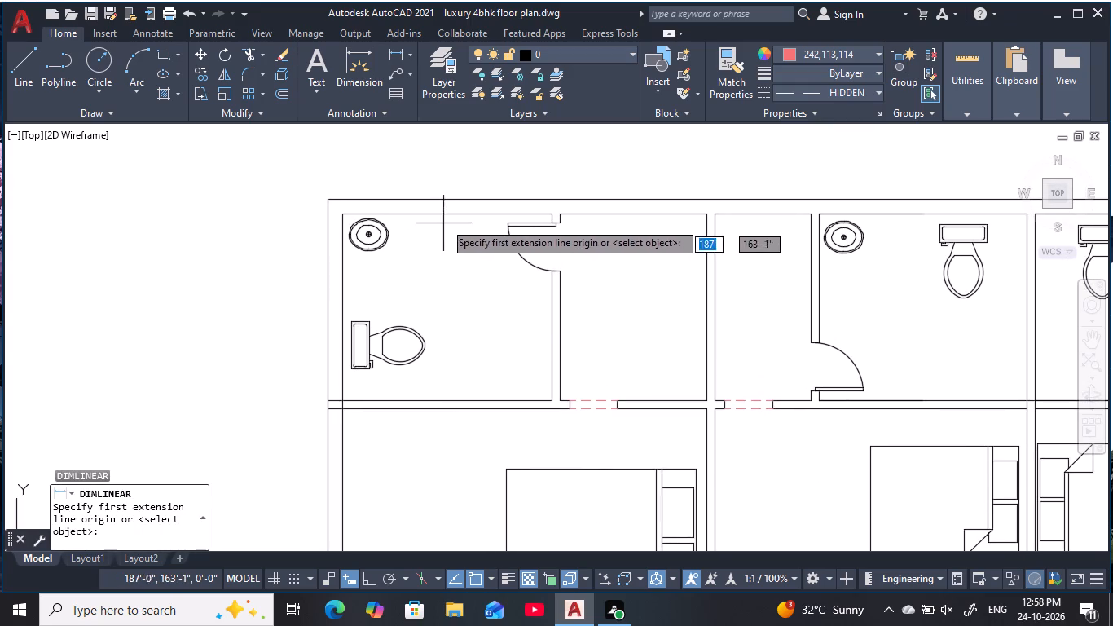
left_click(448, 214)
left_click(450, 395)
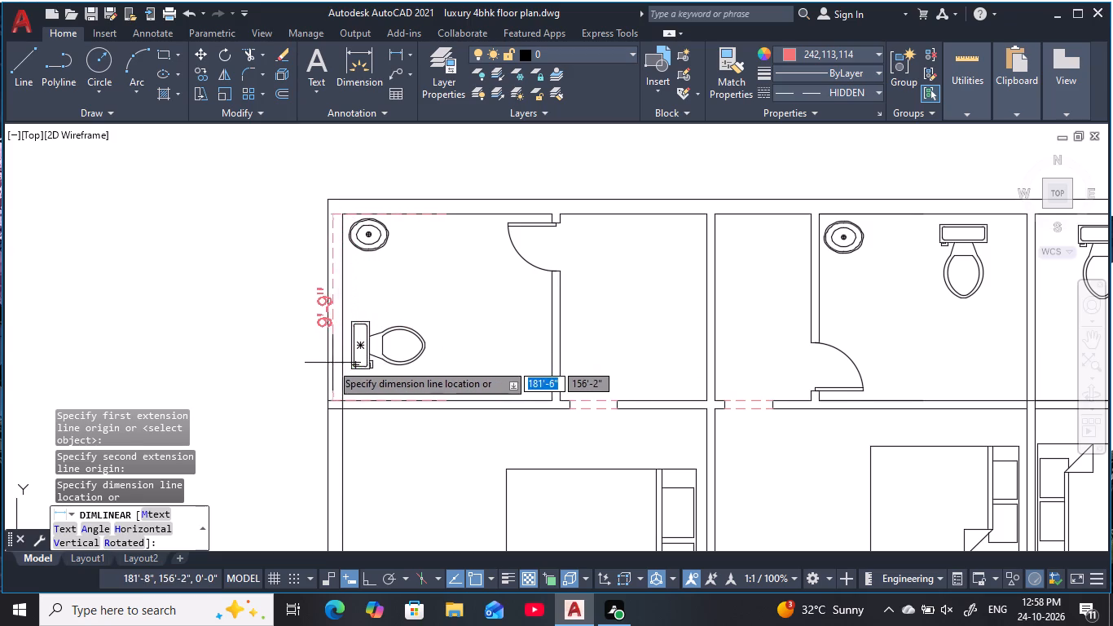
left_click(382, 388)
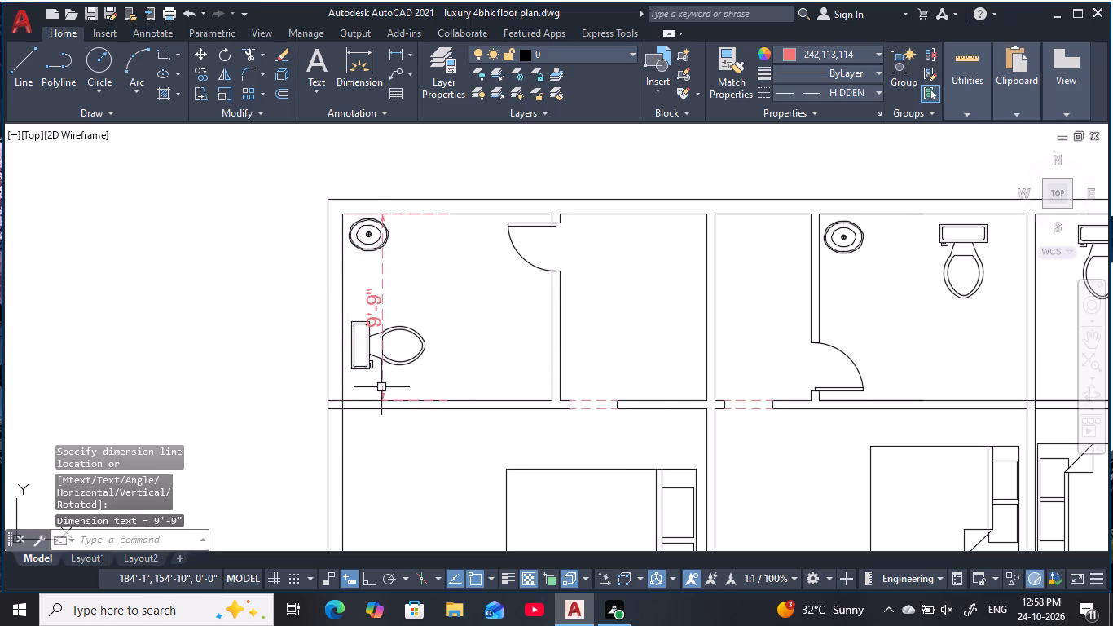
key("space")
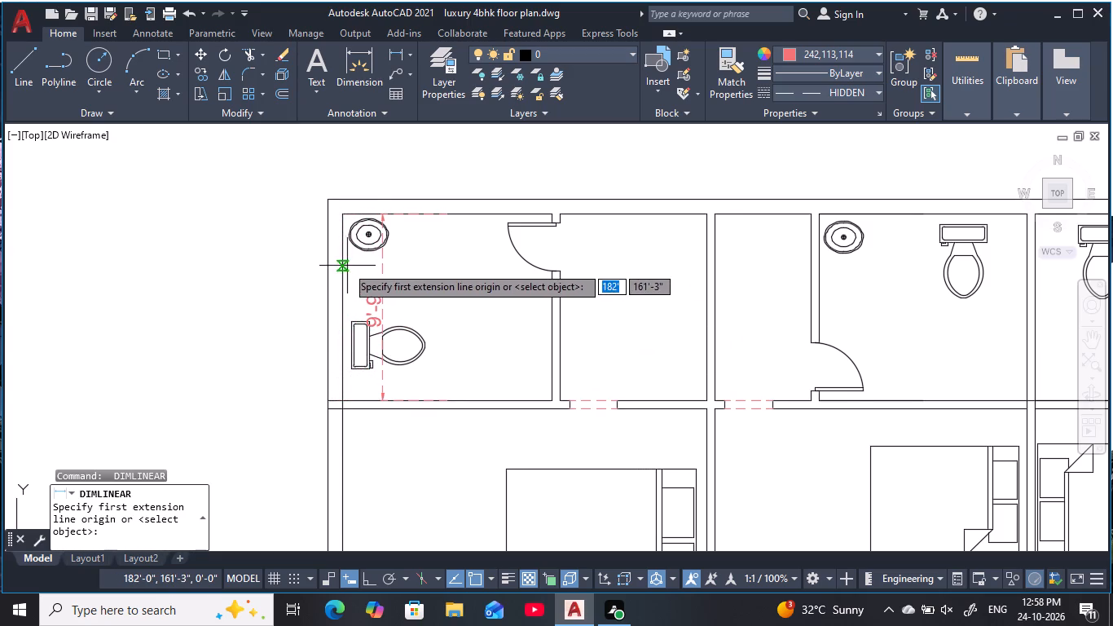
left_click(341, 303)
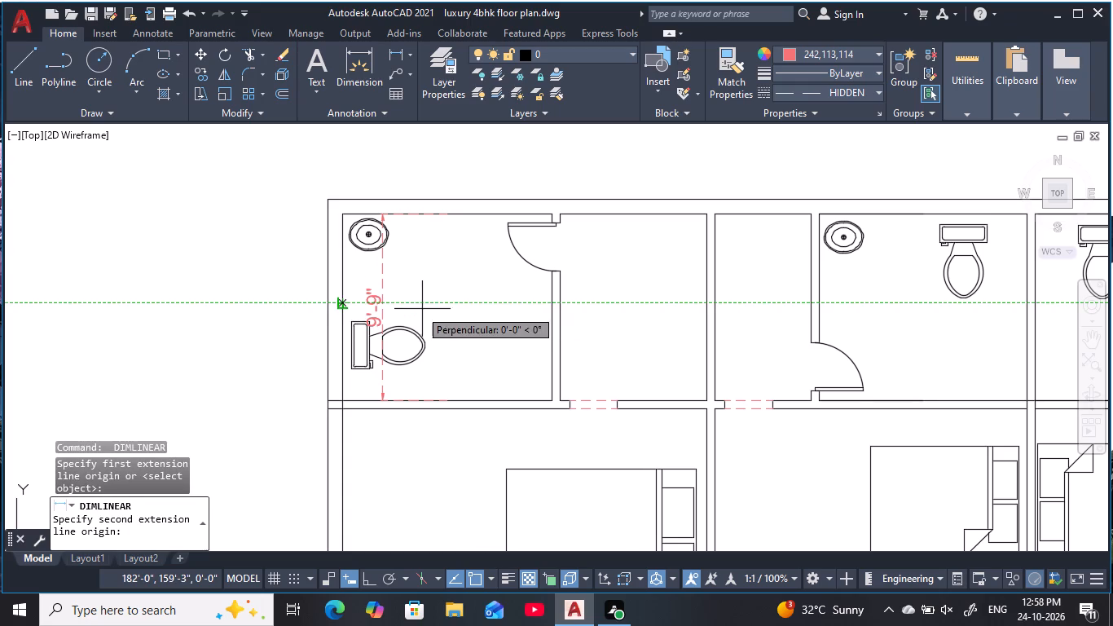
left_click(549, 306)
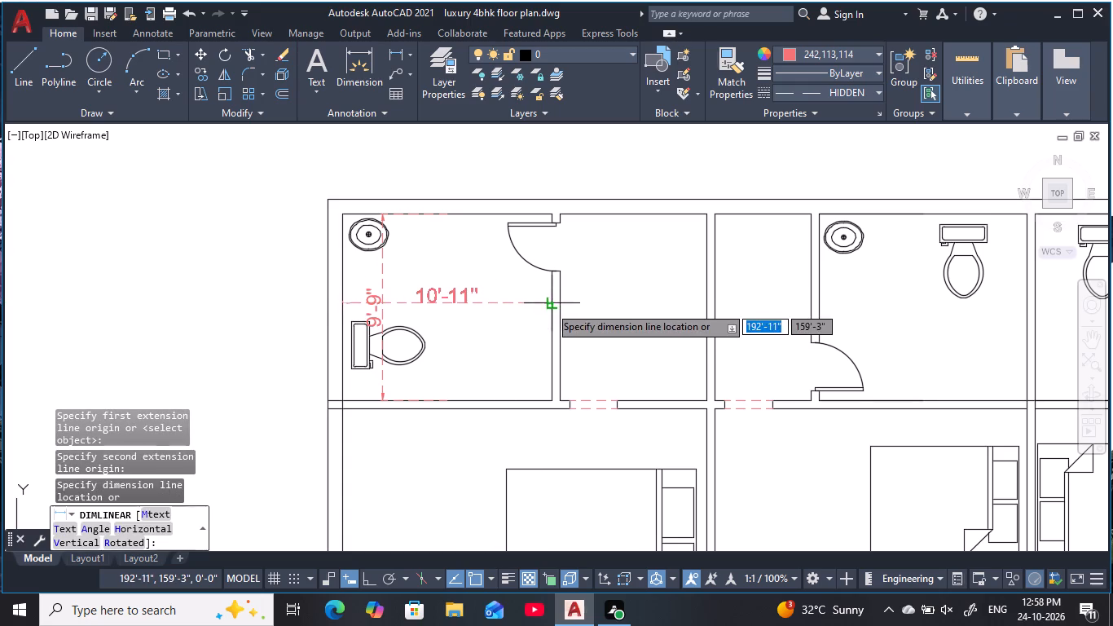
left_click(541, 248)
Add linear dimensions for the inner depth and width of the small room just east of the northwest bathroom.
middle_click_drag(509, 383, 499, 374)
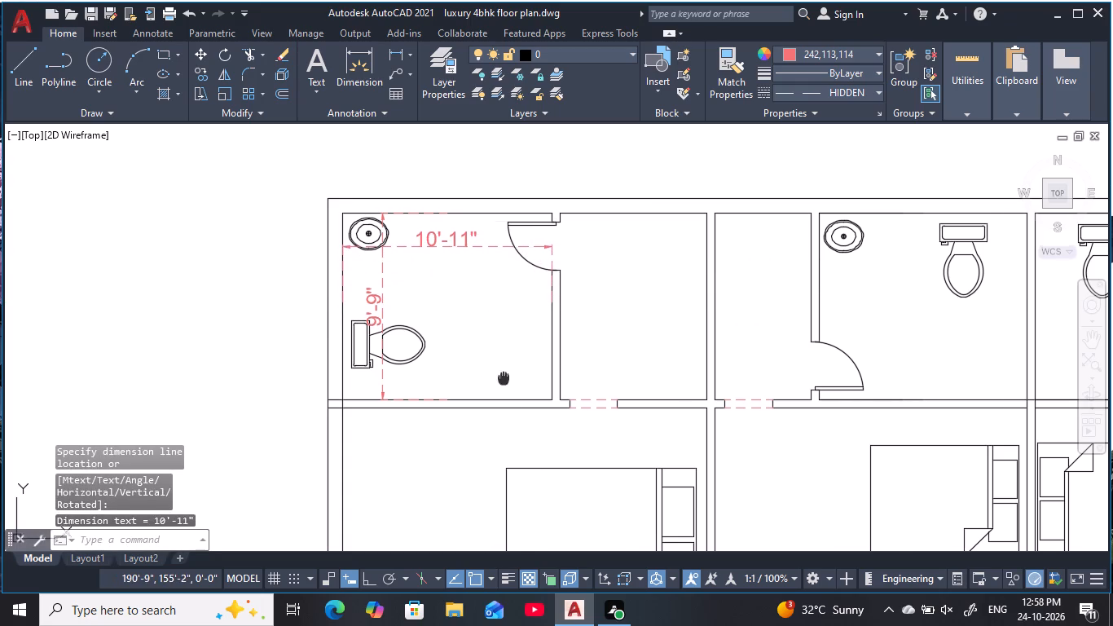
middle_click_drag(499, 374, 376, 345)
key("space")
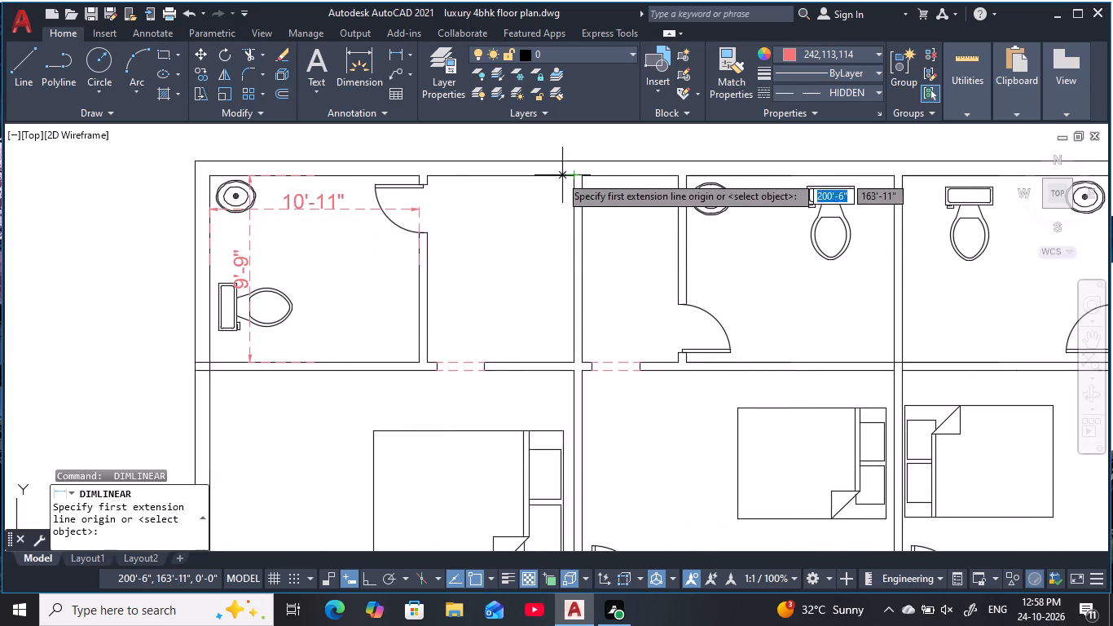
left_click(555, 175)
left_click(548, 361)
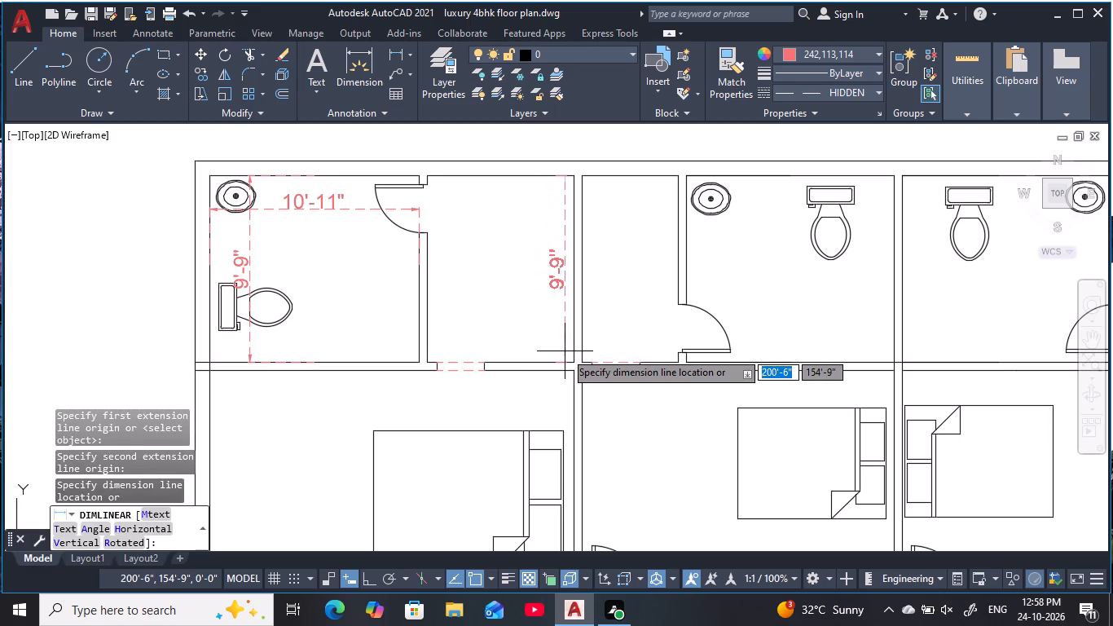
left_click(565, 351)
key("space")
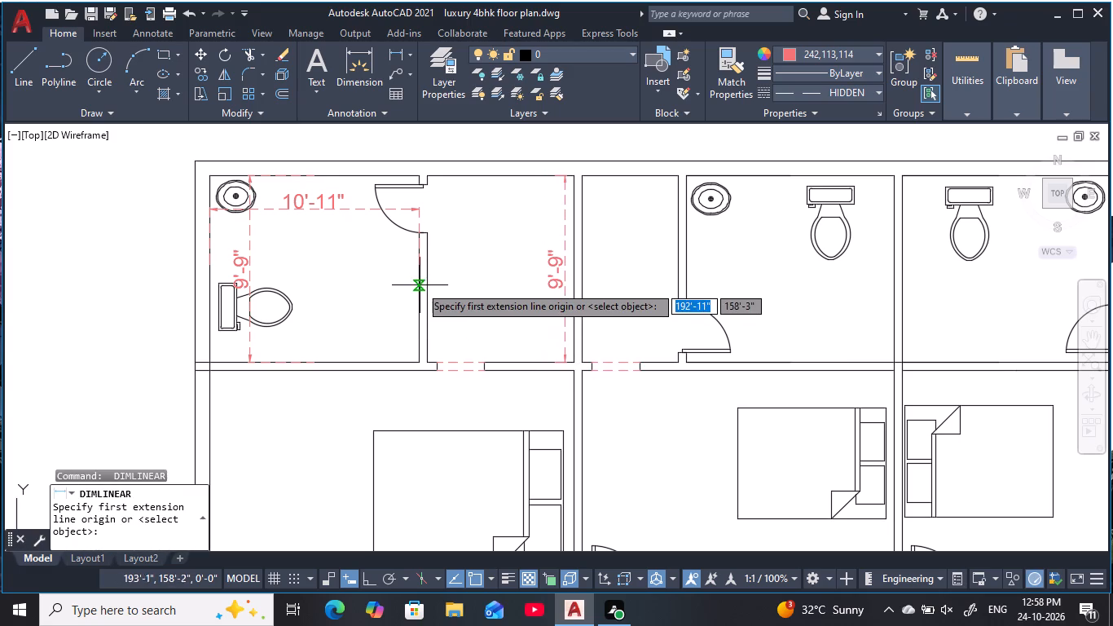
left_click(429, 285)
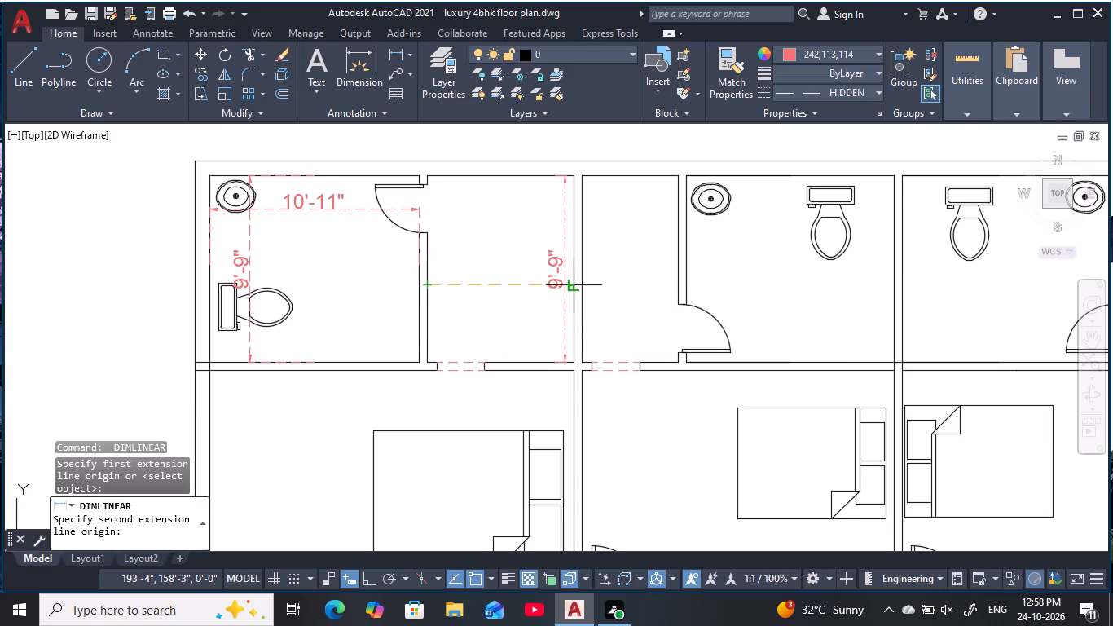
left_click(573, 289)
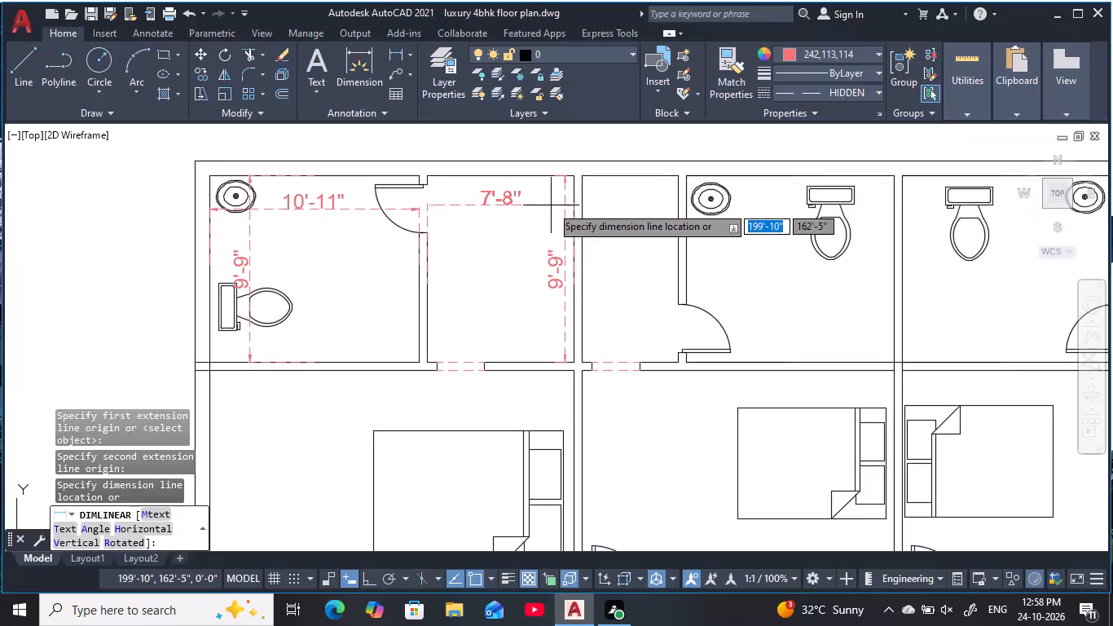
left_click(552, 205)
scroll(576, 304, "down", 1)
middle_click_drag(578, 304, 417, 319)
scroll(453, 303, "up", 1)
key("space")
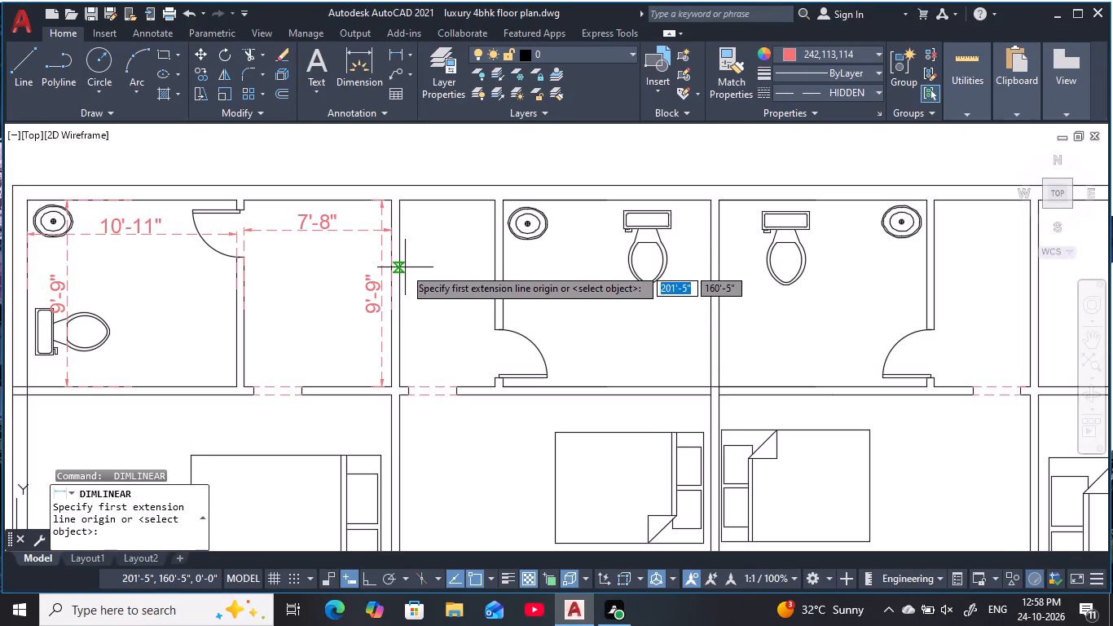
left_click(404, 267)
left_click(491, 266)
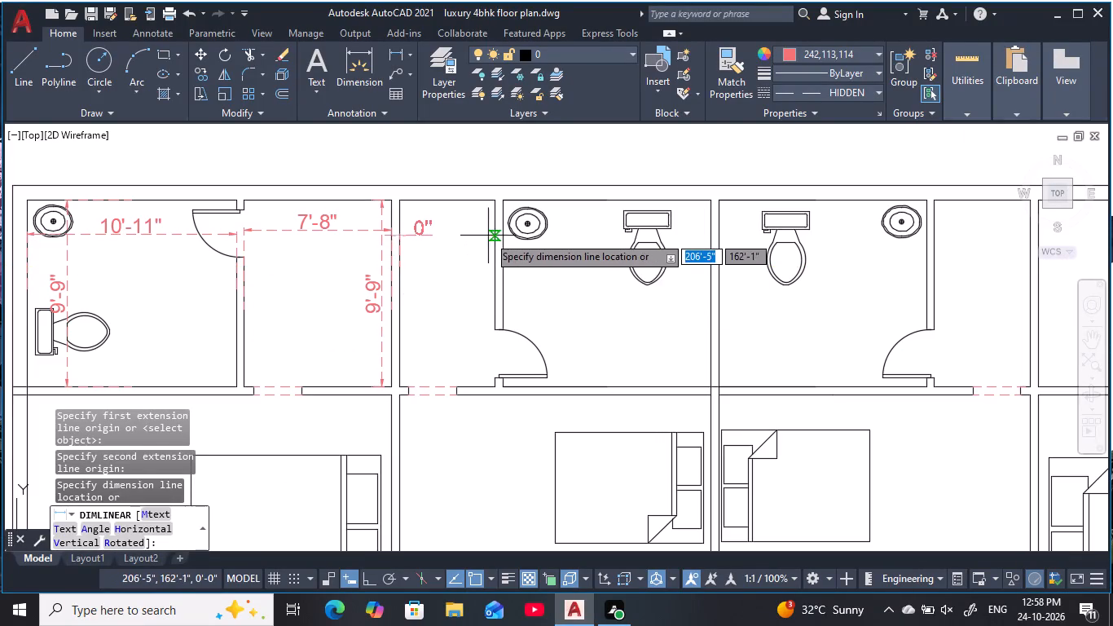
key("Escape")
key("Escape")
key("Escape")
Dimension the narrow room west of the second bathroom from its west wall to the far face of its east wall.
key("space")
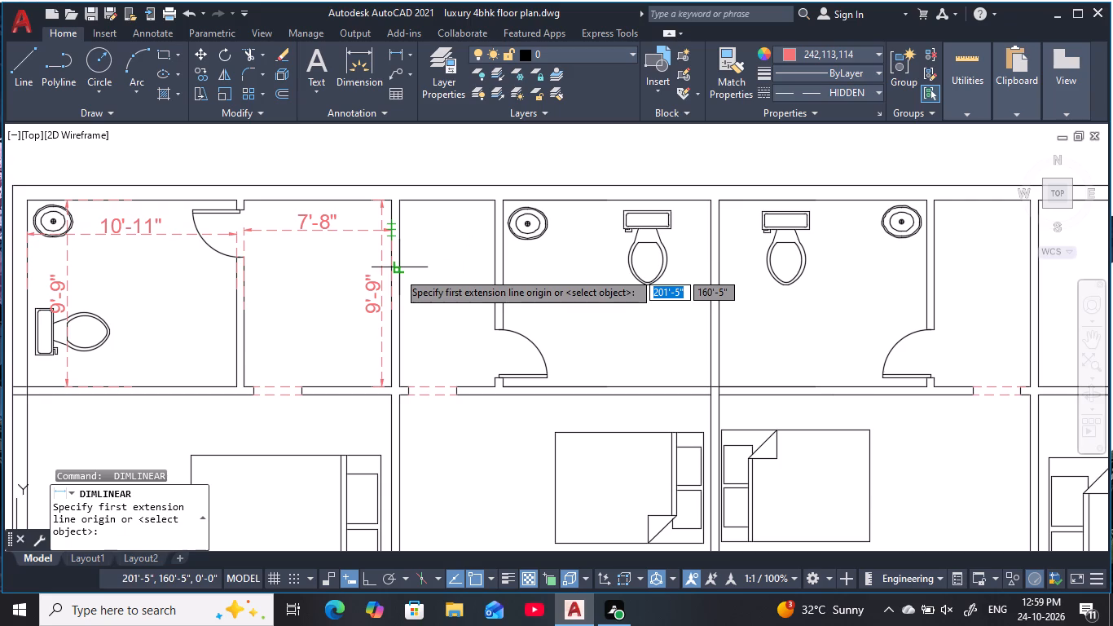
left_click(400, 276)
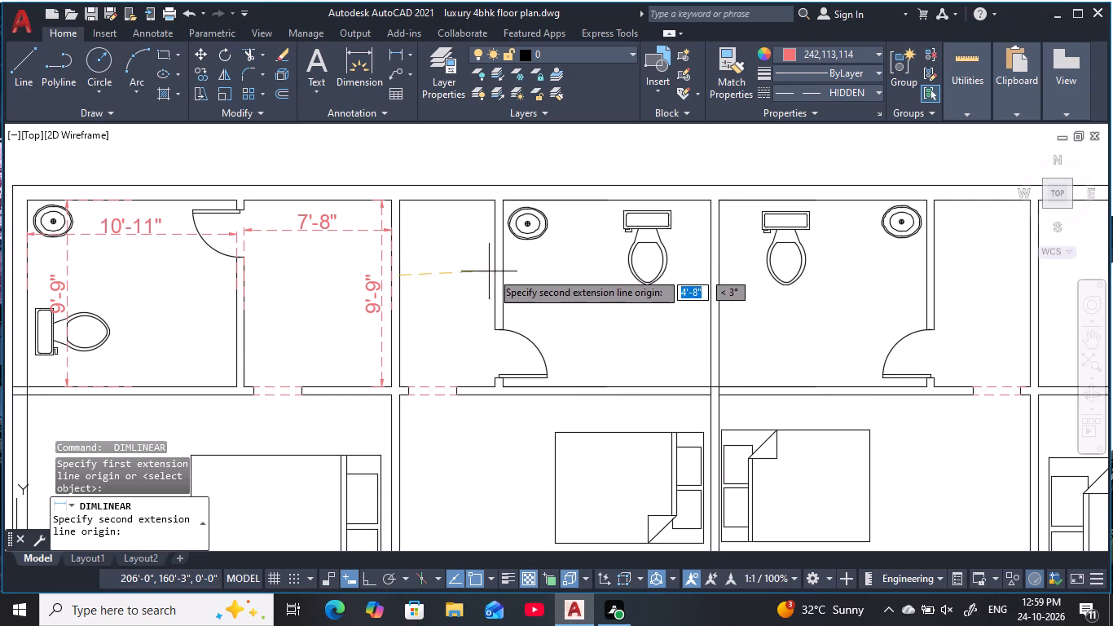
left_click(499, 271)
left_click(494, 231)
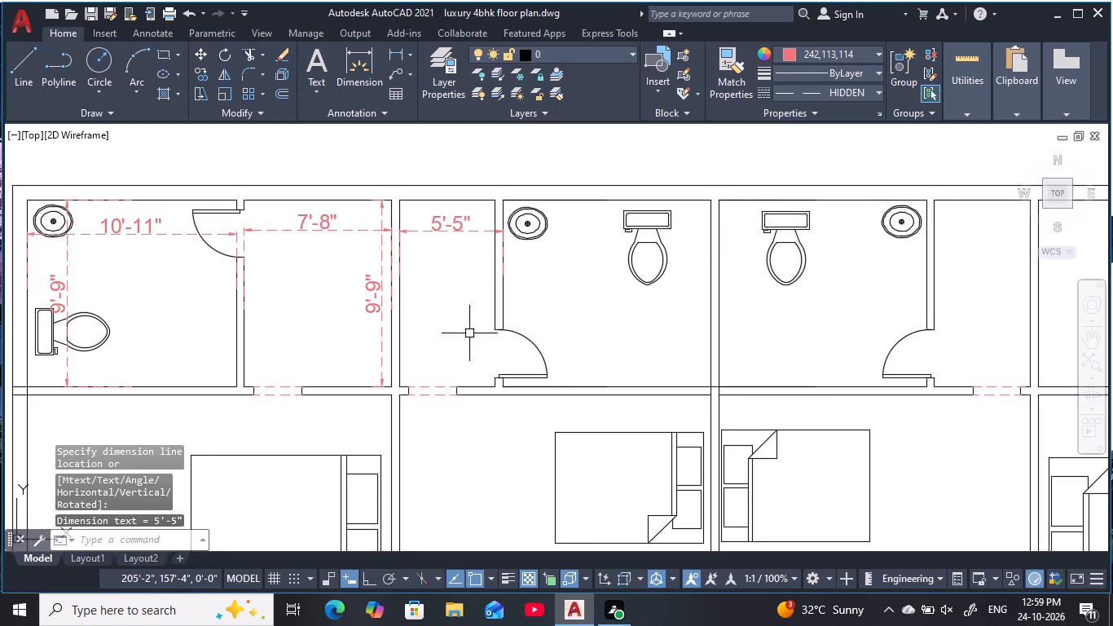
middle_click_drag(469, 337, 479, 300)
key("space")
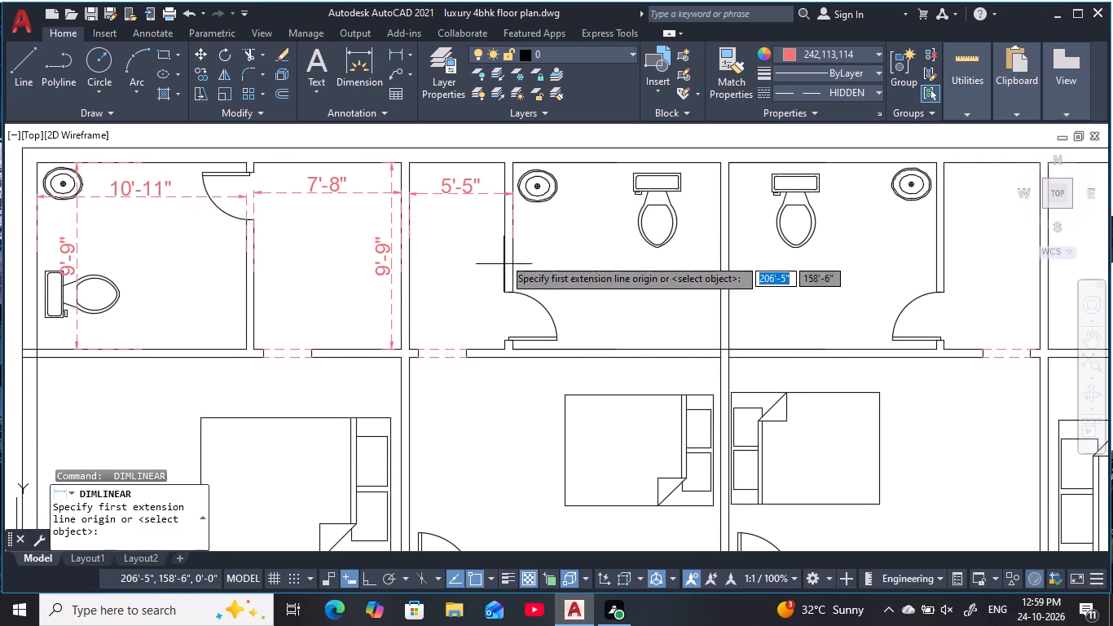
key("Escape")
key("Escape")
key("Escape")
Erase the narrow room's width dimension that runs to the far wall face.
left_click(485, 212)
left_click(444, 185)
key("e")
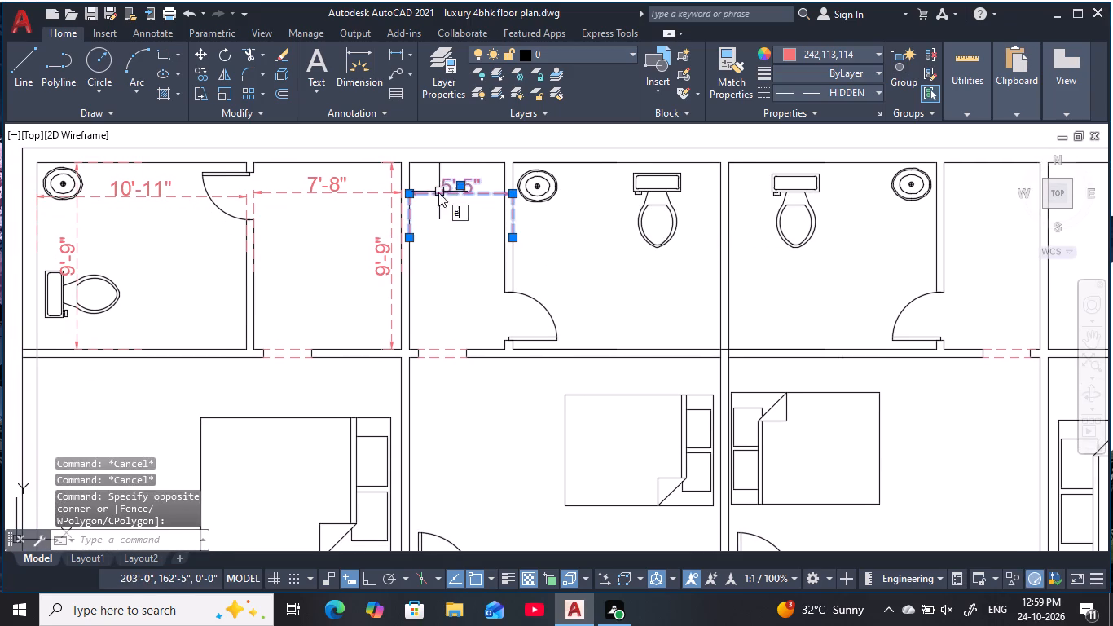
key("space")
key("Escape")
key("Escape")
Dimension the narrow room's width between its inner wall faces, with the dimension line near the north wall.
scroll(430, 197, "up", 1)
key("space")
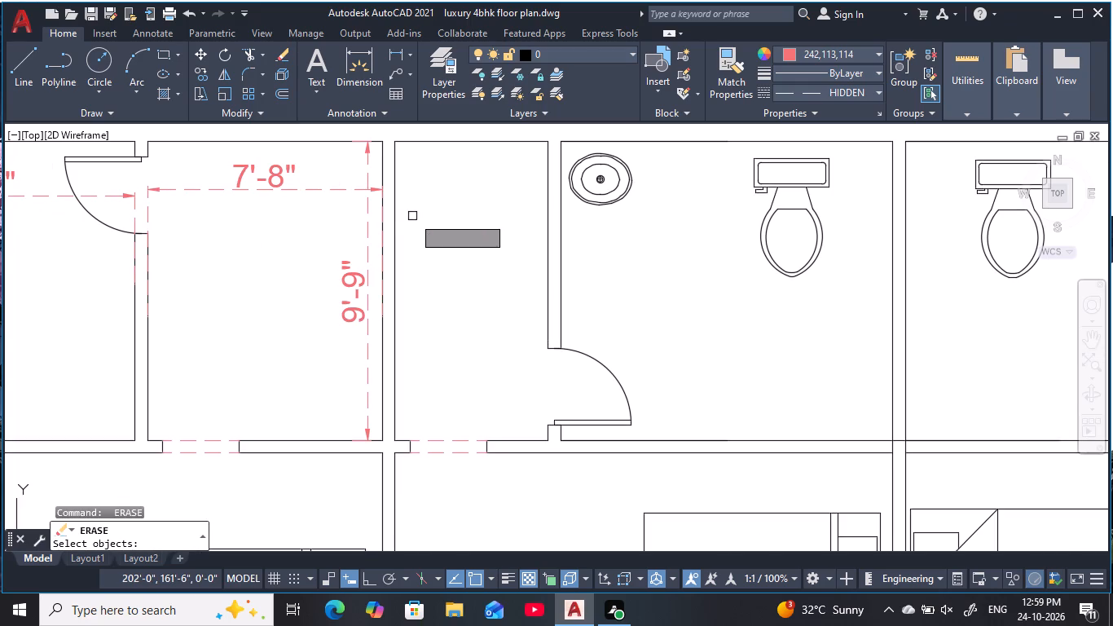
key("Escape")
key("d")
type("li")
key("space")
left_click(393, 234)
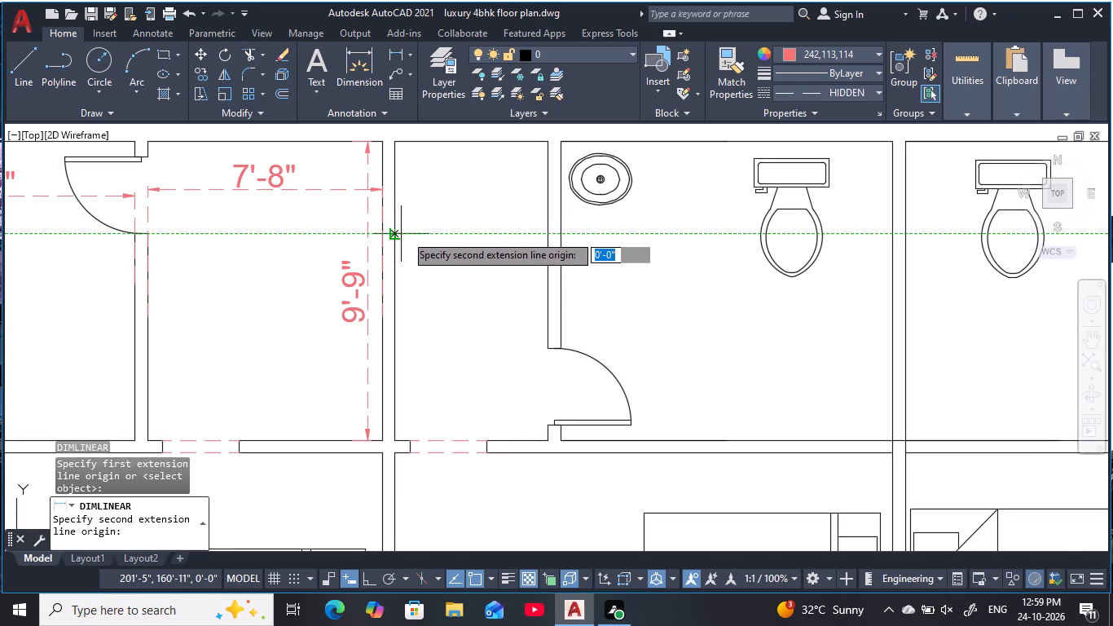
left_click(543, 235)
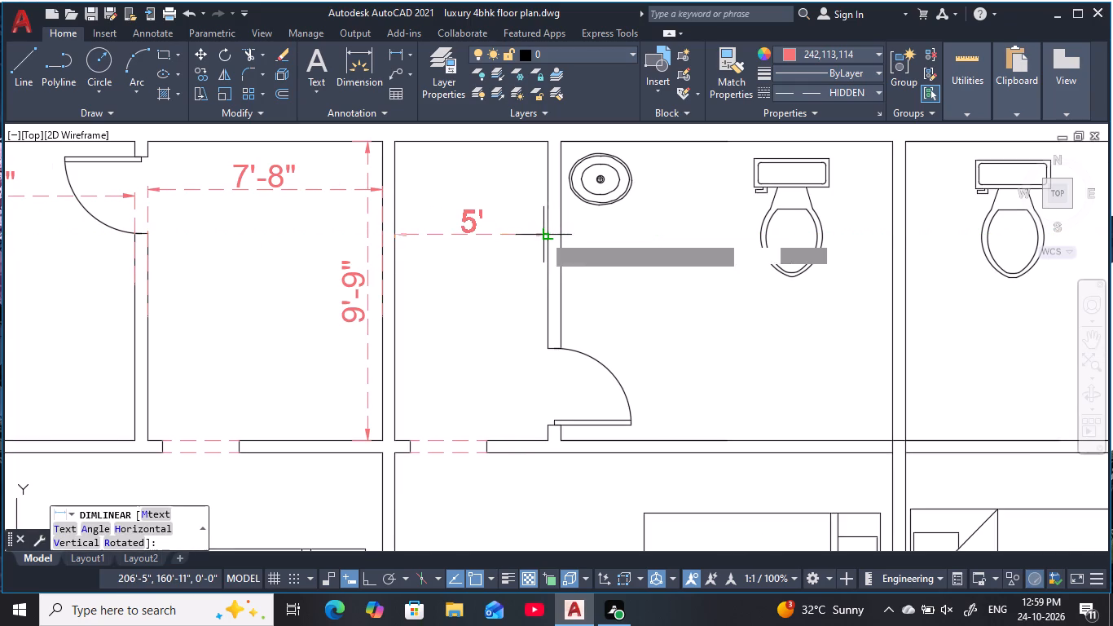
left_click(537, 173)
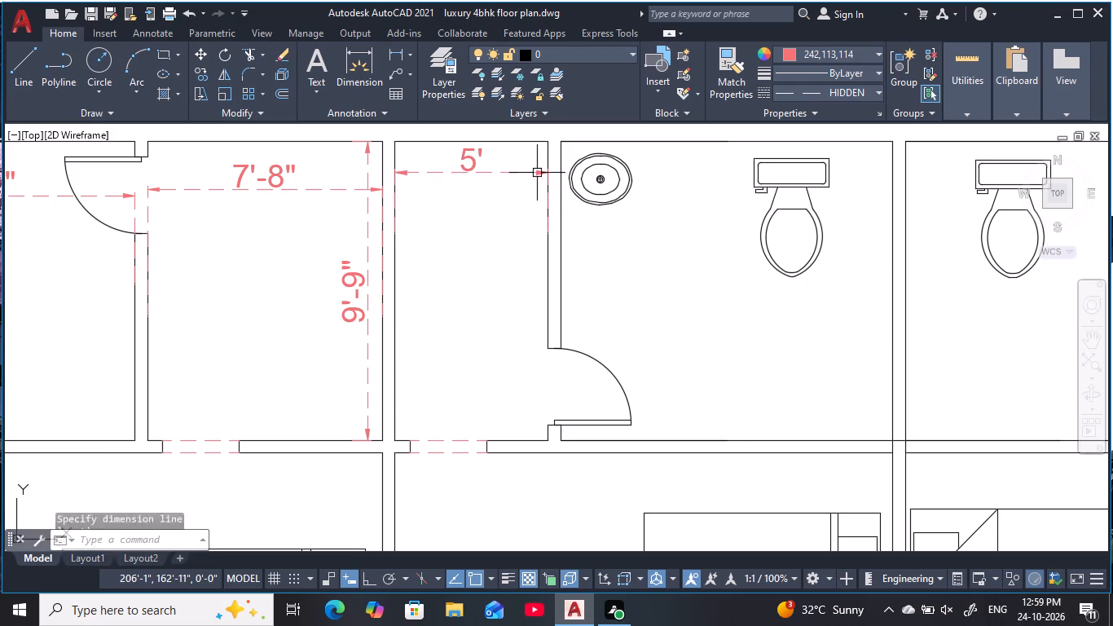
Dimension the narrow room's depth between its north and south inner wall faces, with the dimension line near the west wall.
key("space")
left_click(513, 142)
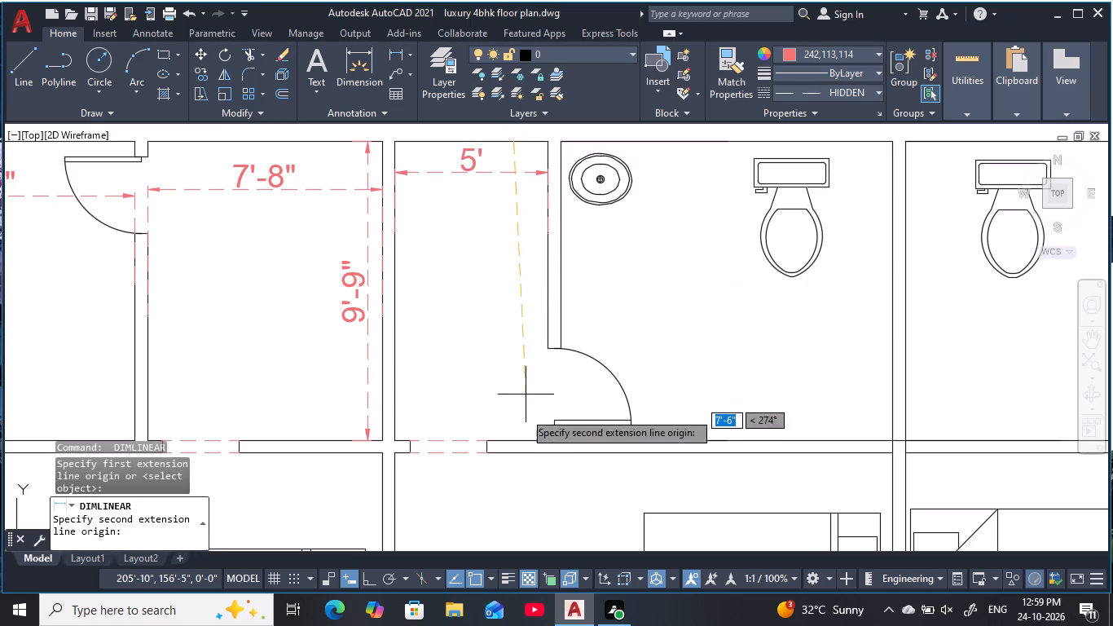
left_click(516, 441)
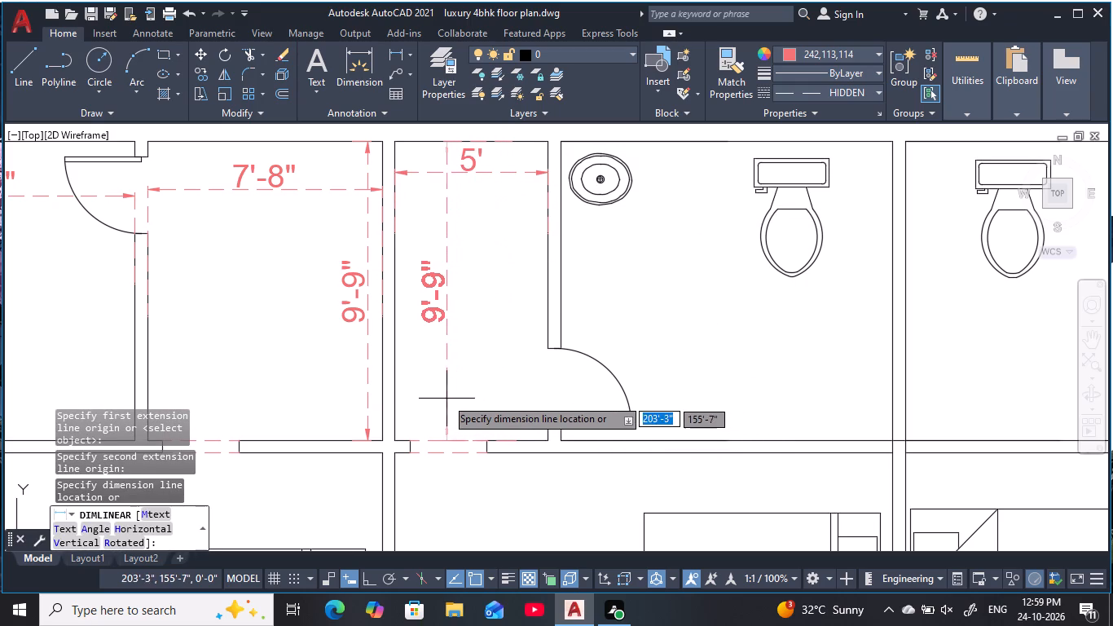
left_click(429, 394)
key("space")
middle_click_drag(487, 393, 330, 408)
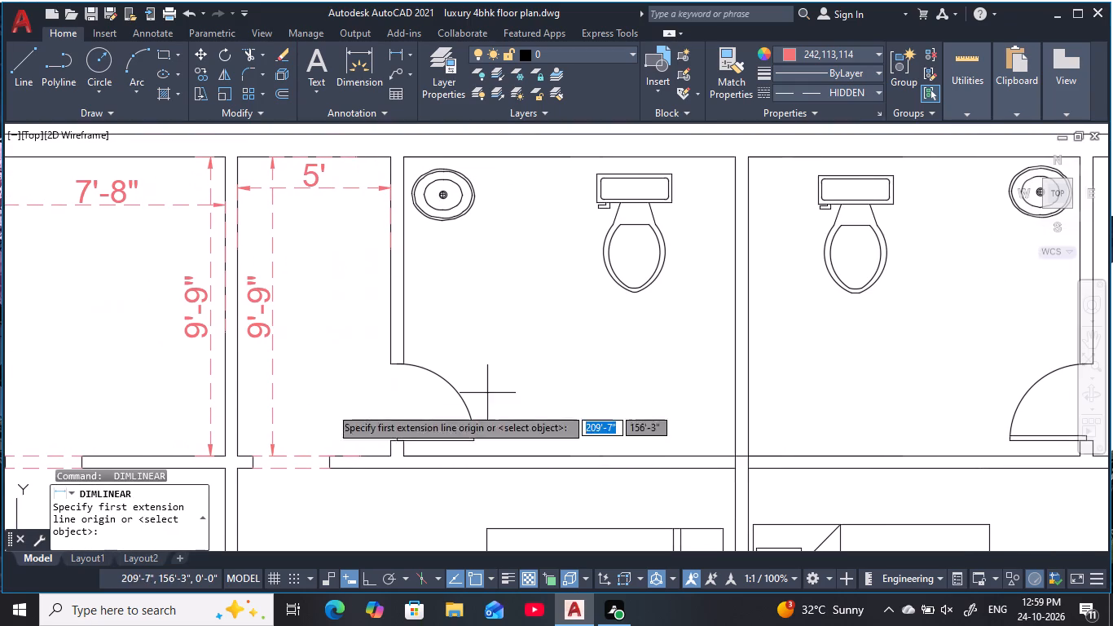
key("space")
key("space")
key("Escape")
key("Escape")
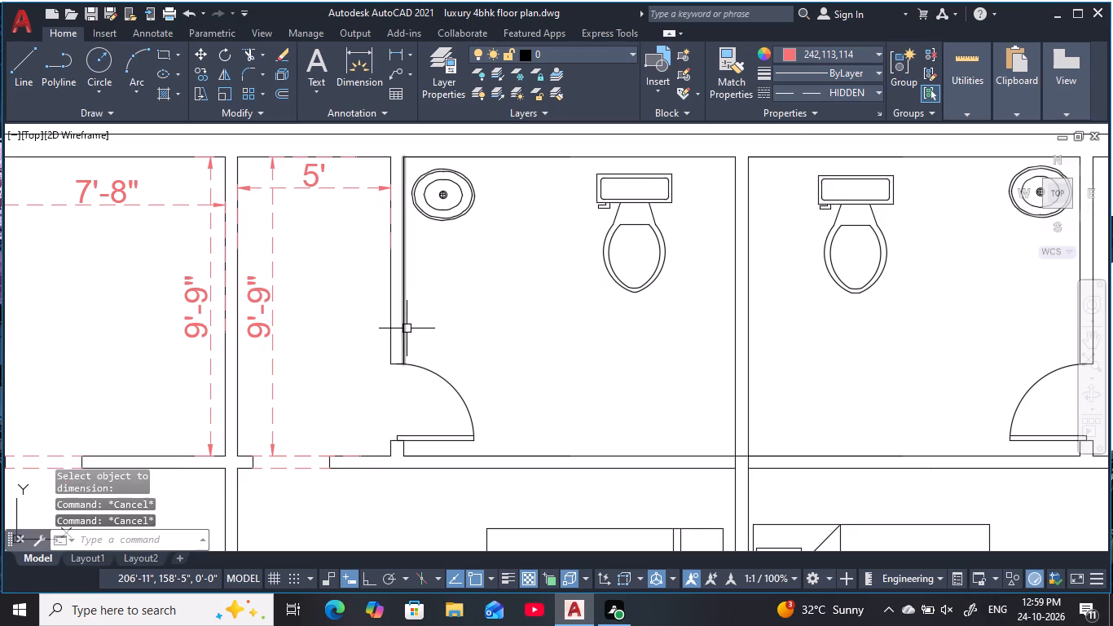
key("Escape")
Add linear dimensions for the second bathroom's inner width near the north wall and inner depth near the east wall.
key("d")
type("li")
key("space")
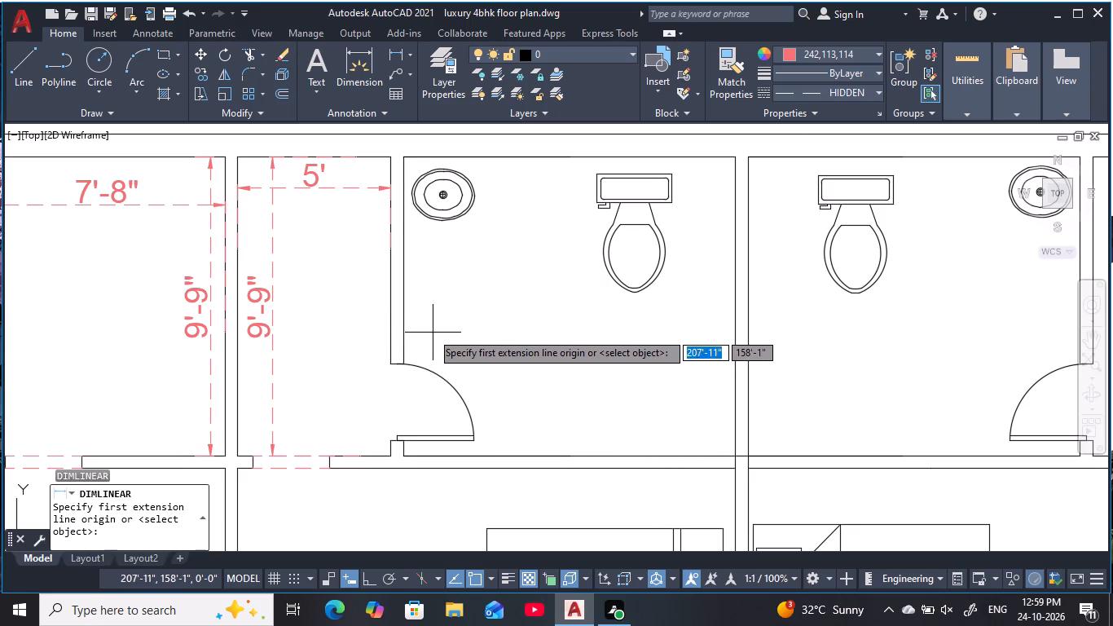
left_click(403, 321)
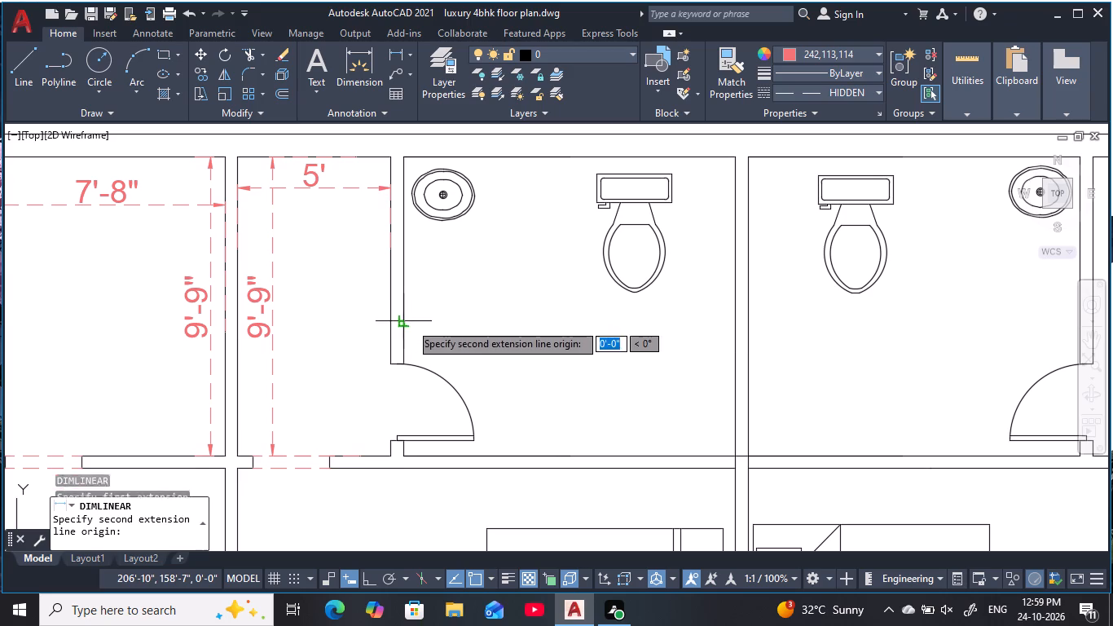
left_click(732, 321)
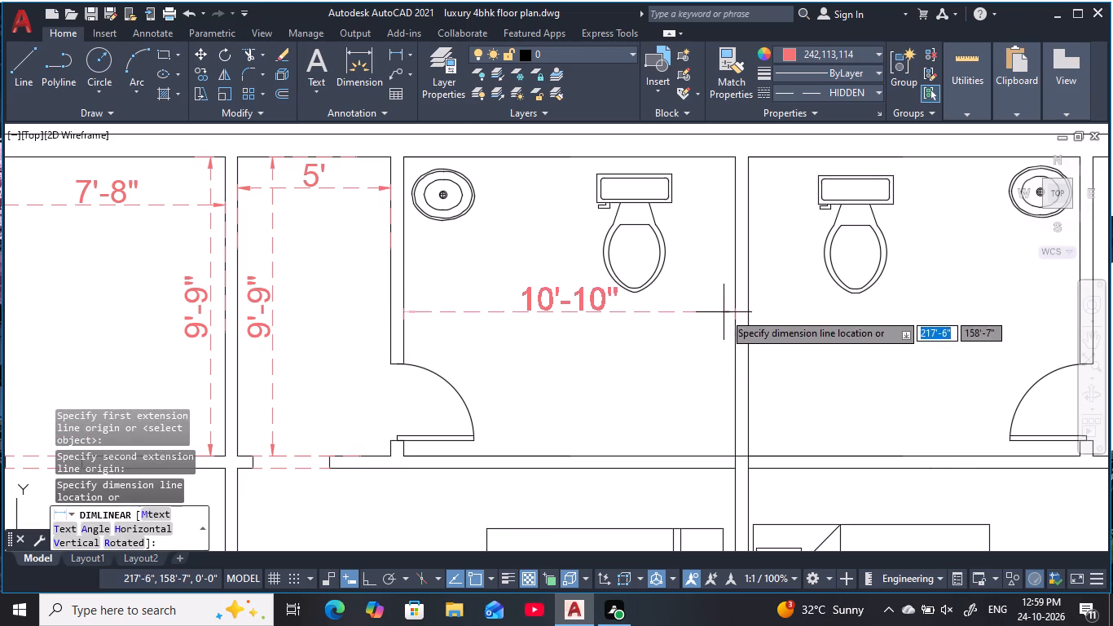
left_click(715, 201)
key("space")
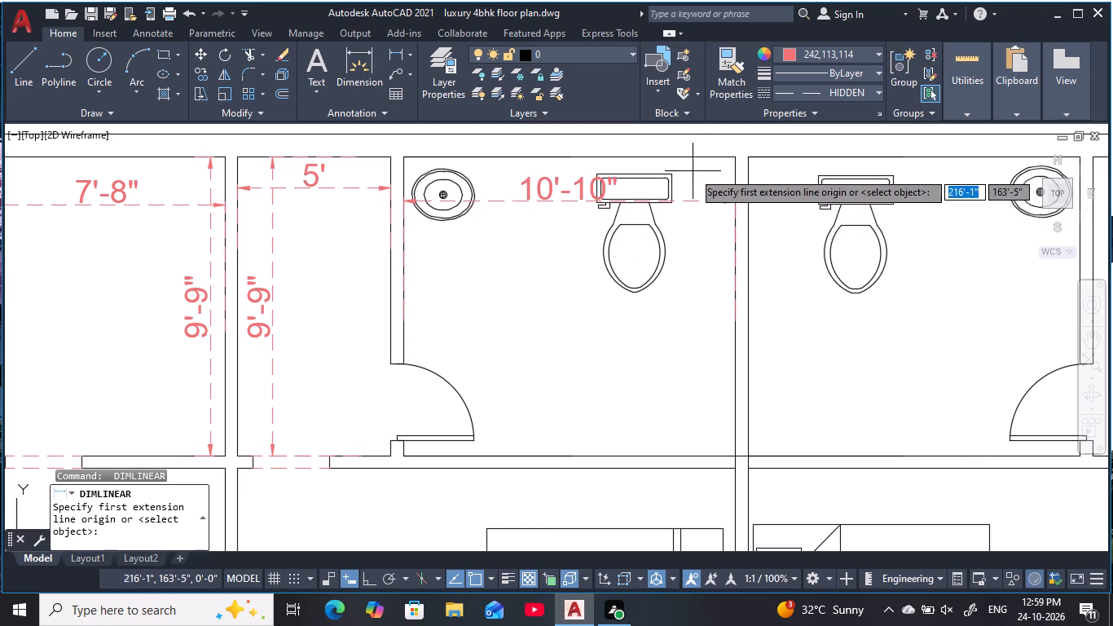
left_click(706, 161)
left_click(708, 456)
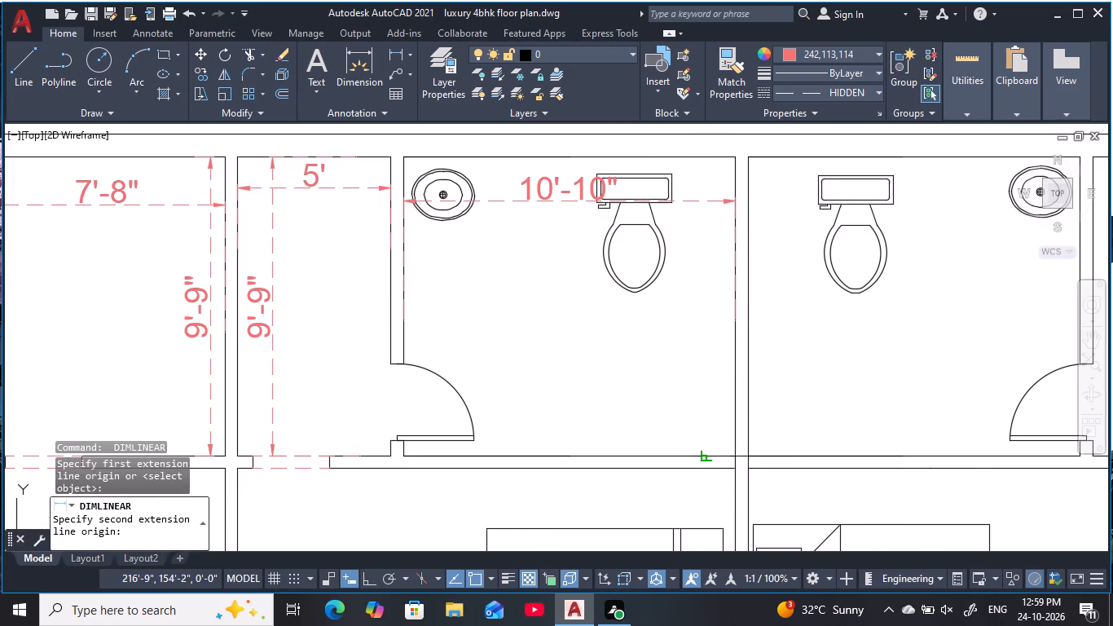
left_click(707, 450)
Add linear dimensions for the adjoining bathroom to the east, width near its north wall and depth near its west wall.
key("space")
middle_click_drag(799, 403, 589, 448)
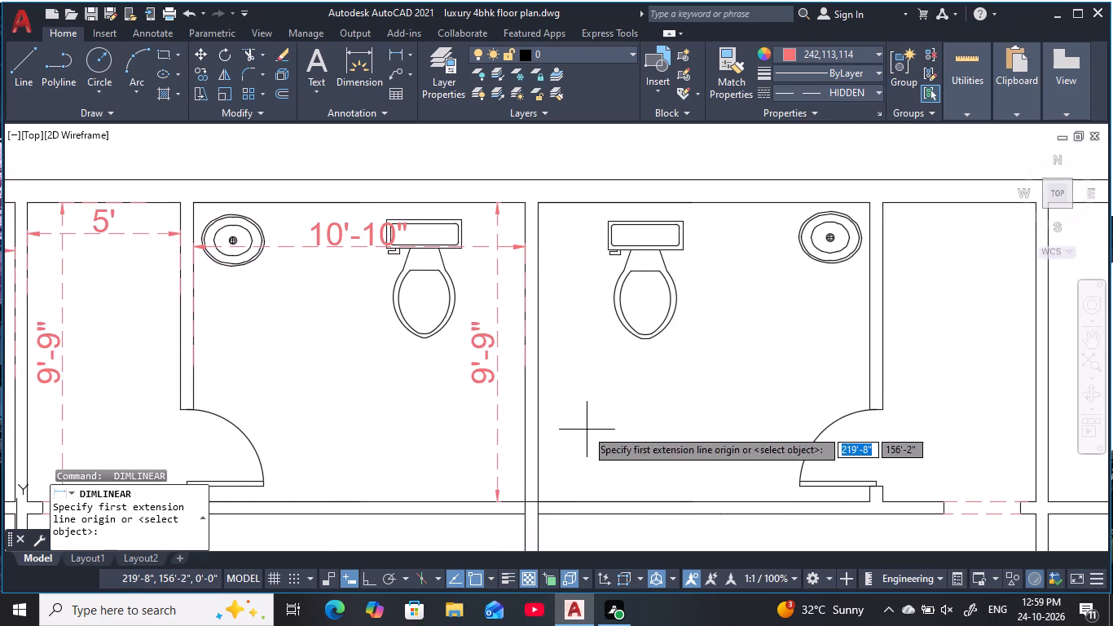
key("space")
key("space")
key("space")
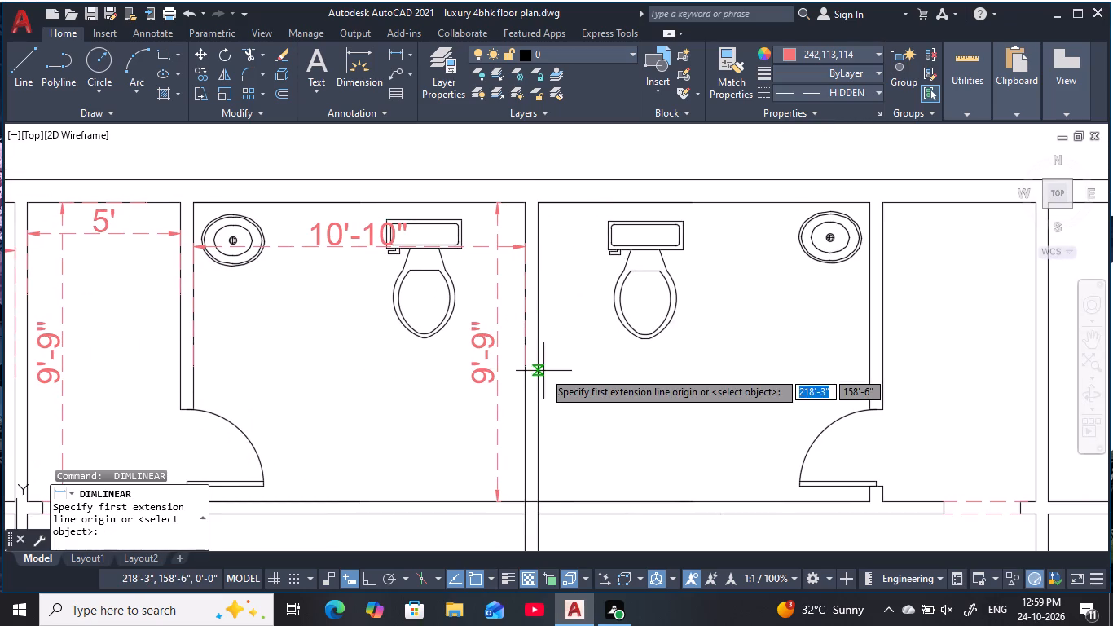
left_click(537, 369)
left_click(870, 364)
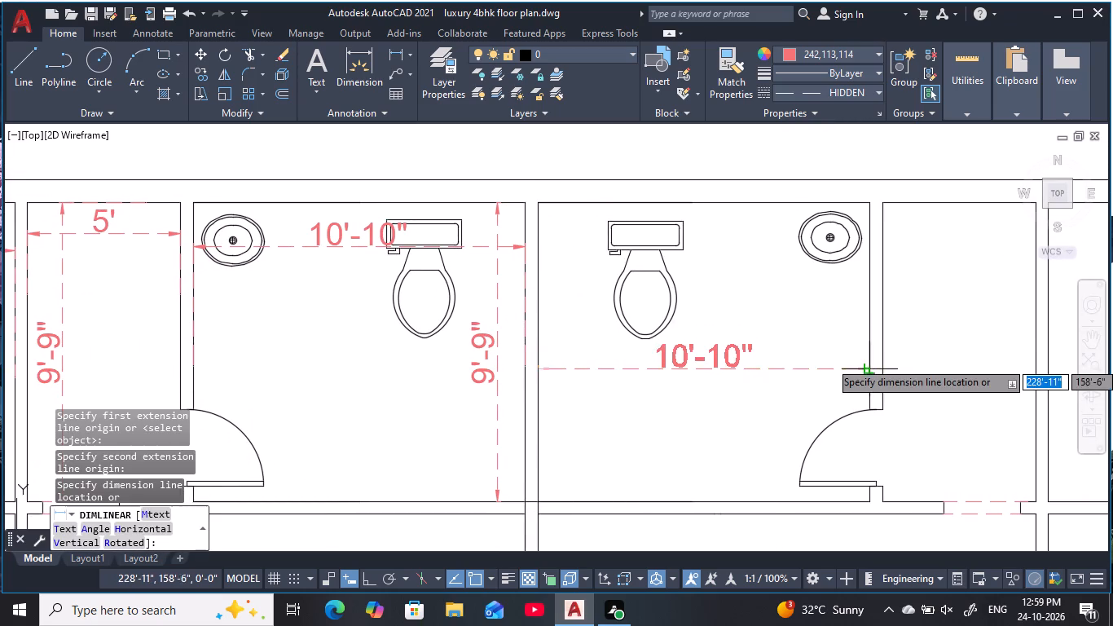
left_click(858, 244)
key("space")
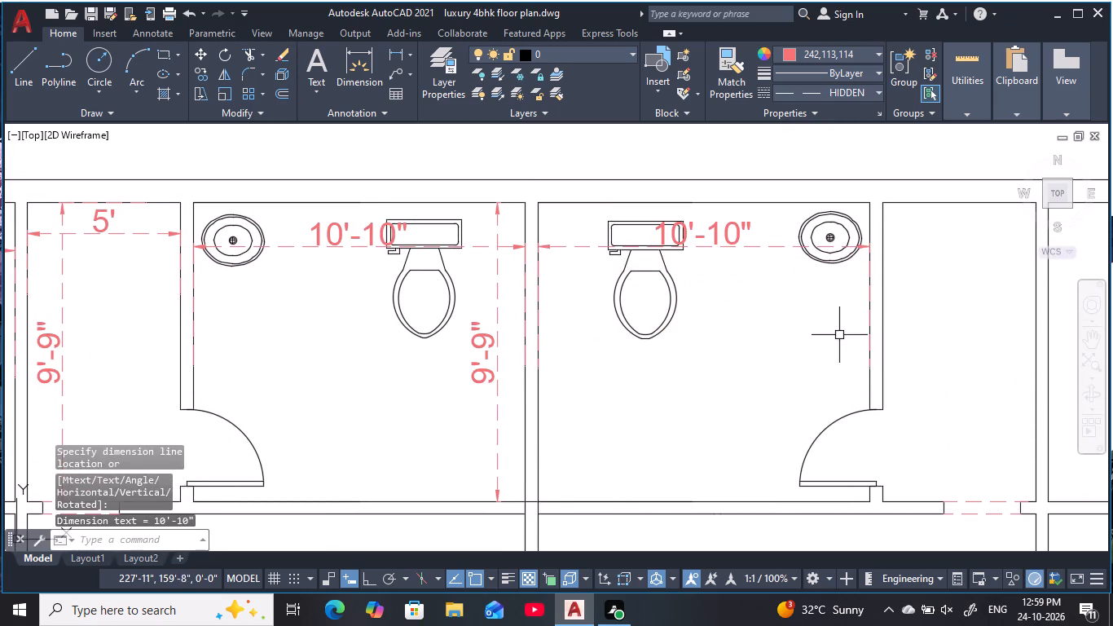
left_click(724, 205)
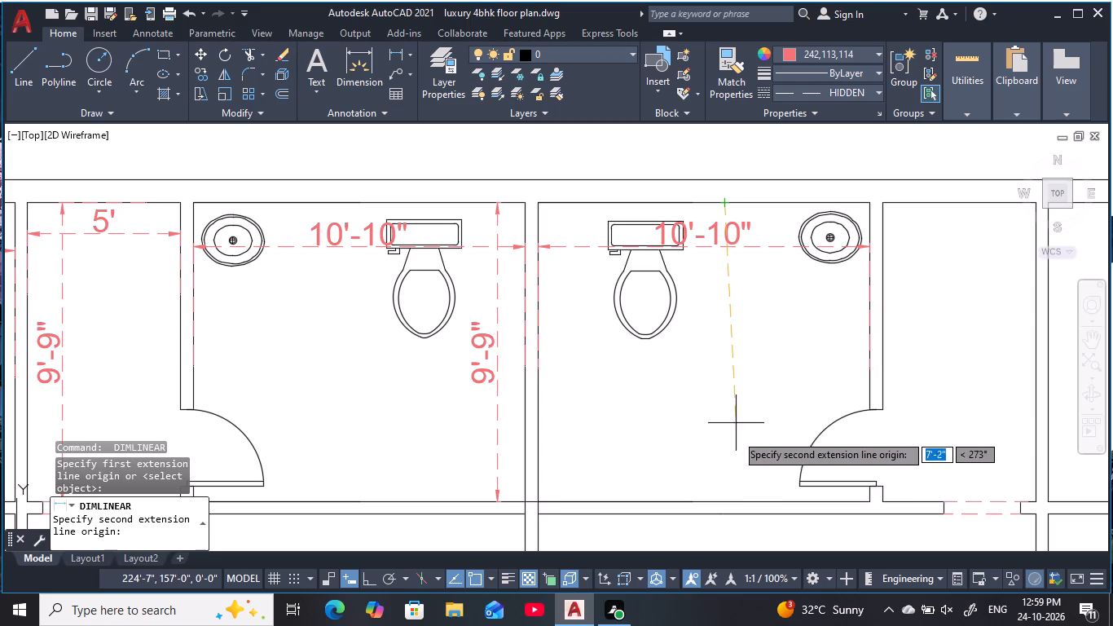
left_click(731, 498)
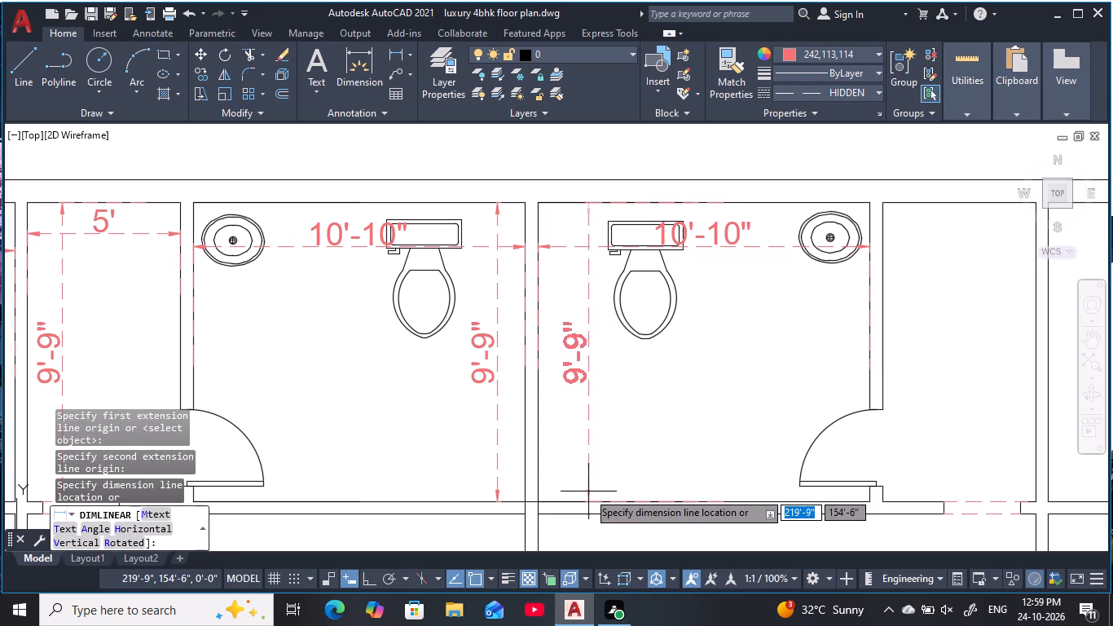
left_click(582, 492)
Add linear dimensions for the inner width and depth of the narrow room just east of the third bathroom.
key("space")
middle_click_drag(684, 458, 429, 465)
scroll(429, 465, "down", 1)
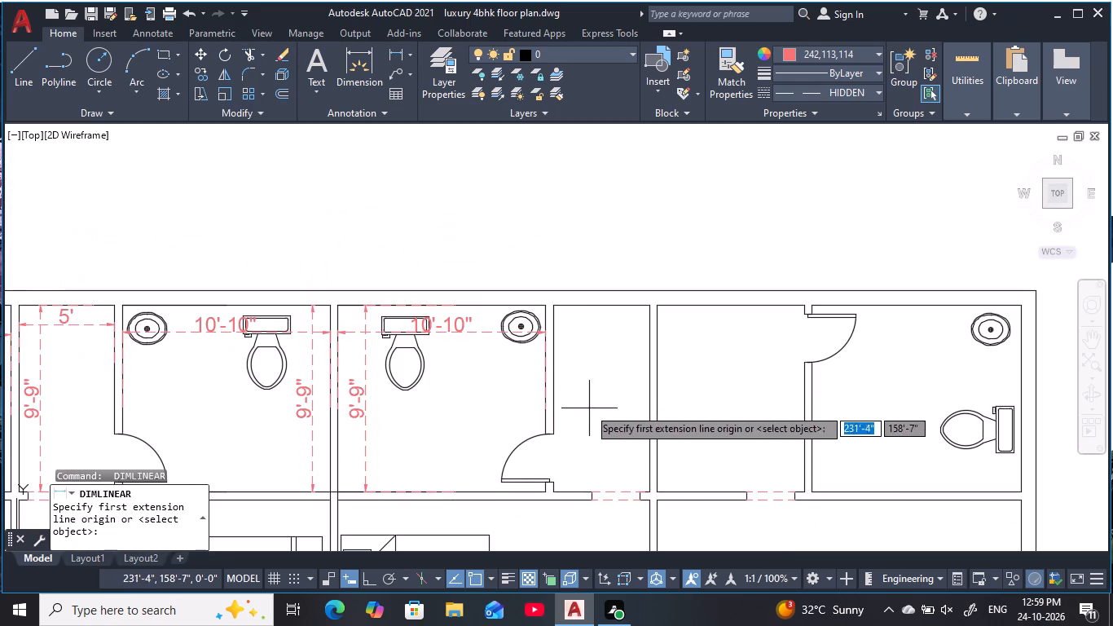
left_click(554, 394)
left_click(649, 395)
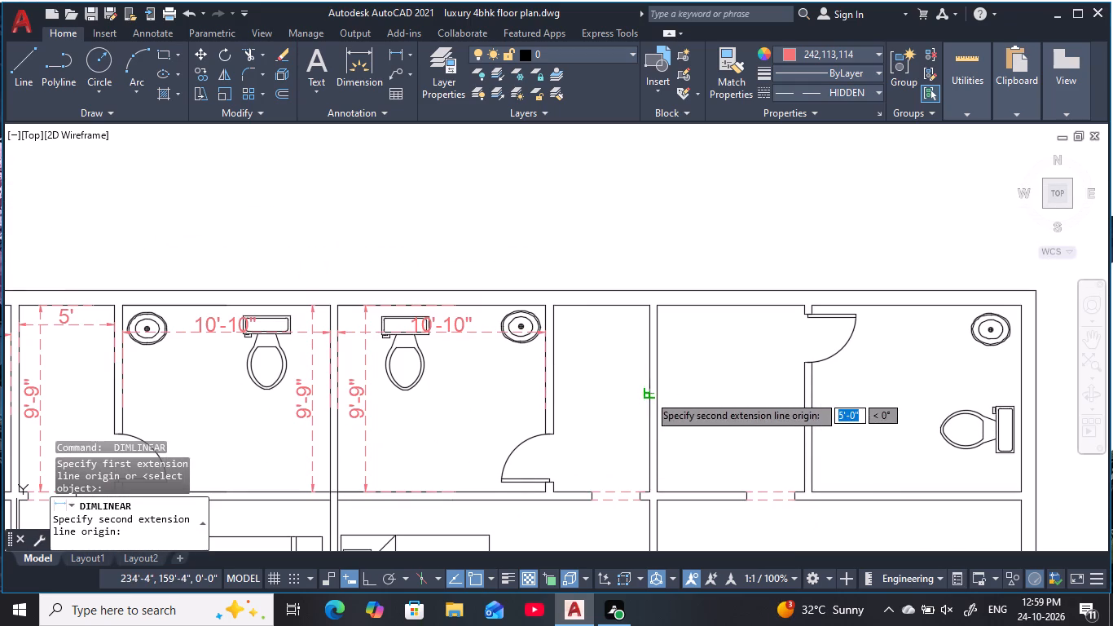
left_click(639, 324)
key("space")
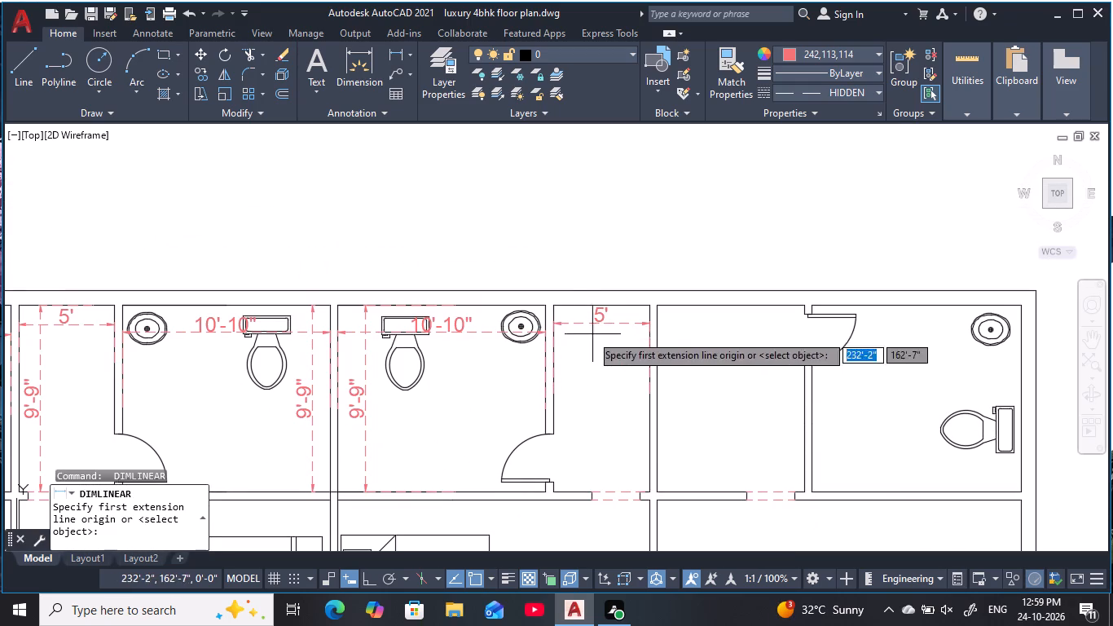
left_click(578, 309)
left_click(581, 492)
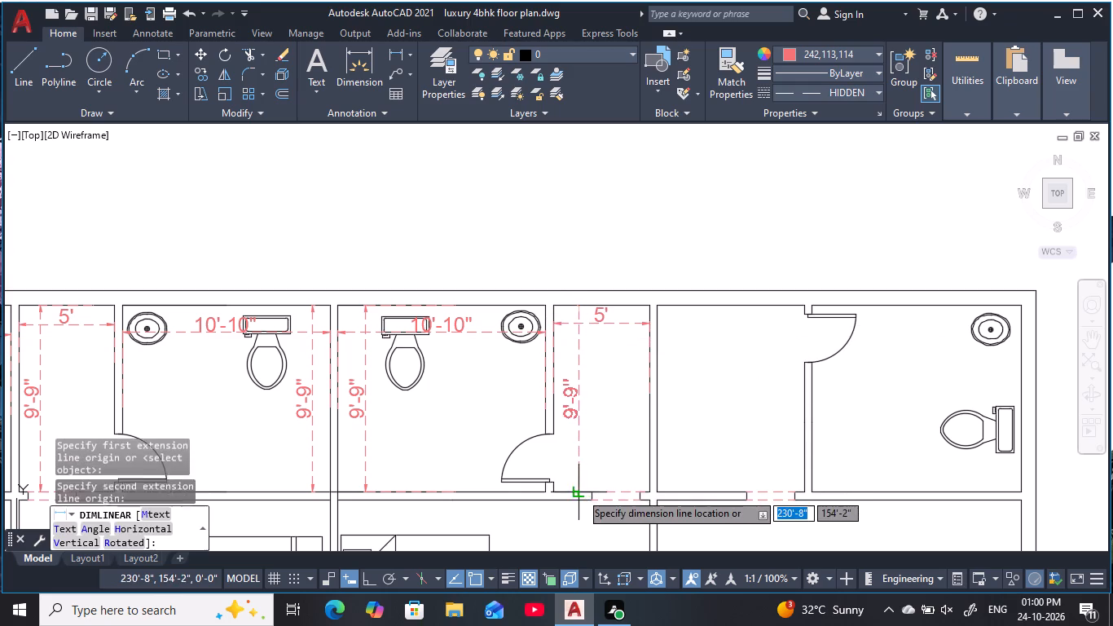
left_click(573, 482)
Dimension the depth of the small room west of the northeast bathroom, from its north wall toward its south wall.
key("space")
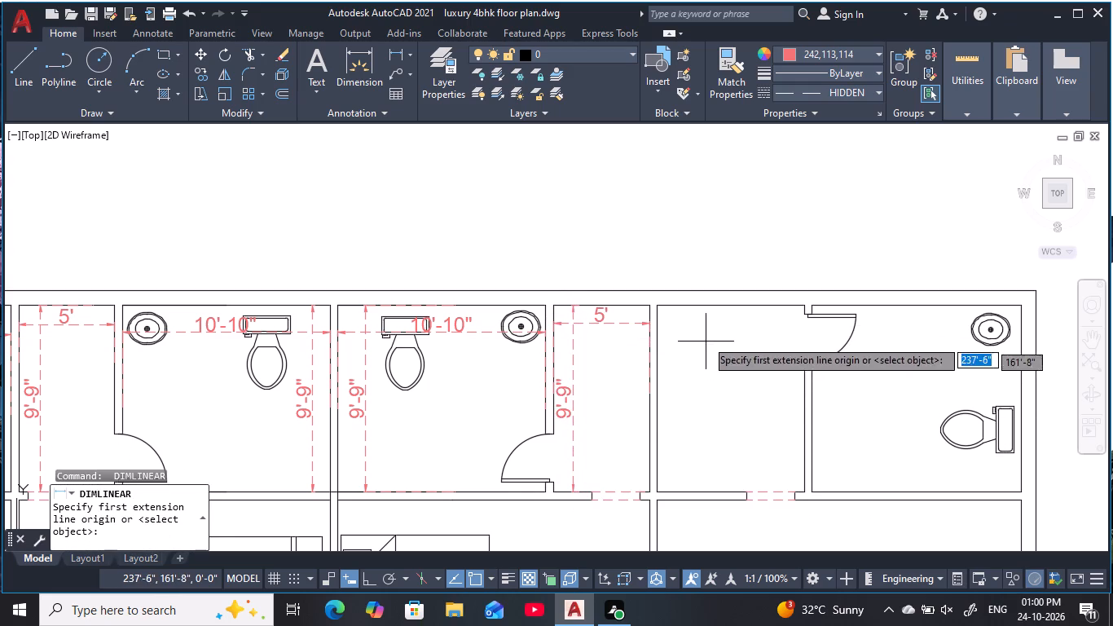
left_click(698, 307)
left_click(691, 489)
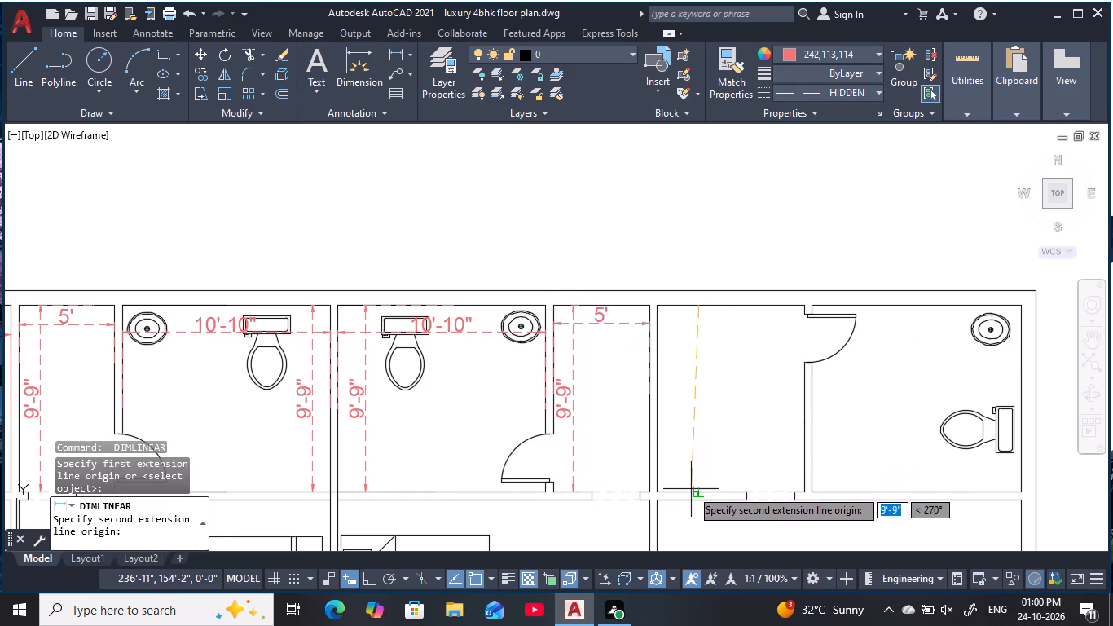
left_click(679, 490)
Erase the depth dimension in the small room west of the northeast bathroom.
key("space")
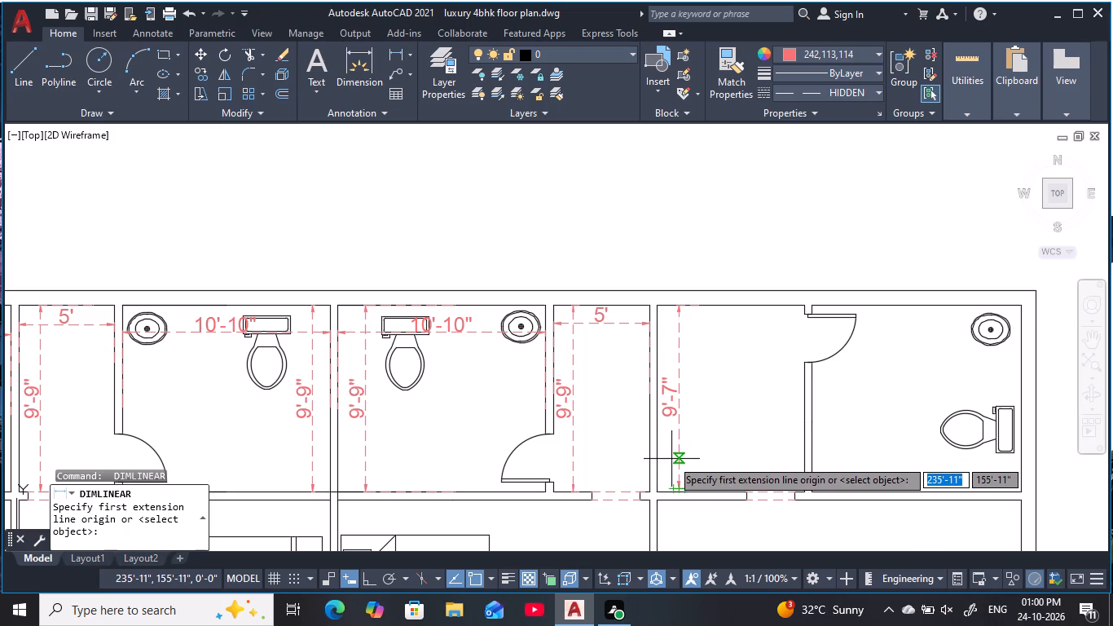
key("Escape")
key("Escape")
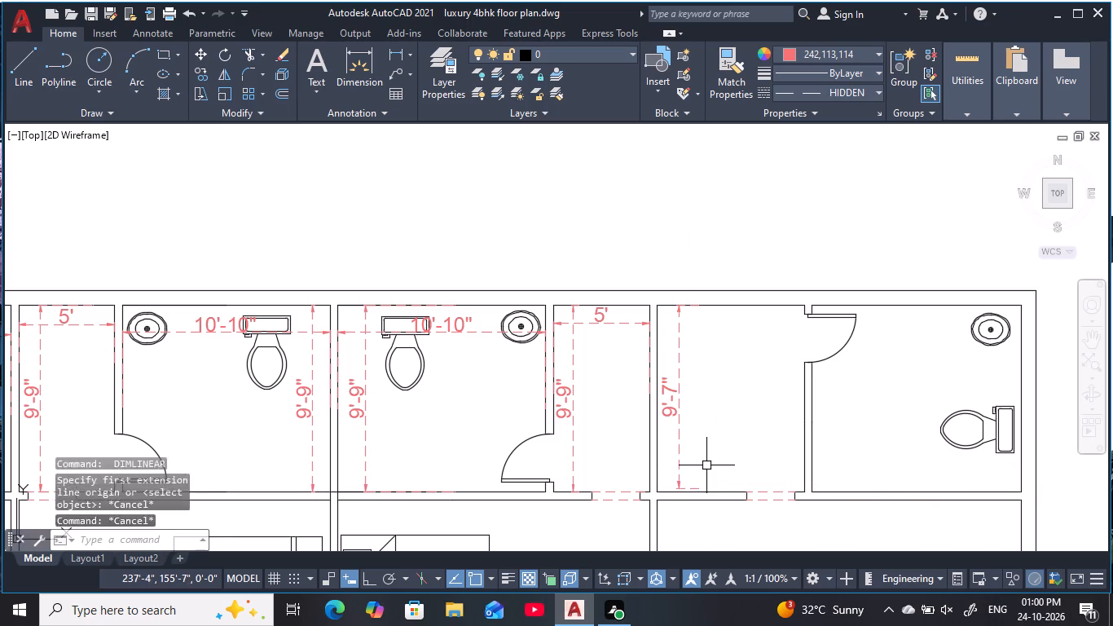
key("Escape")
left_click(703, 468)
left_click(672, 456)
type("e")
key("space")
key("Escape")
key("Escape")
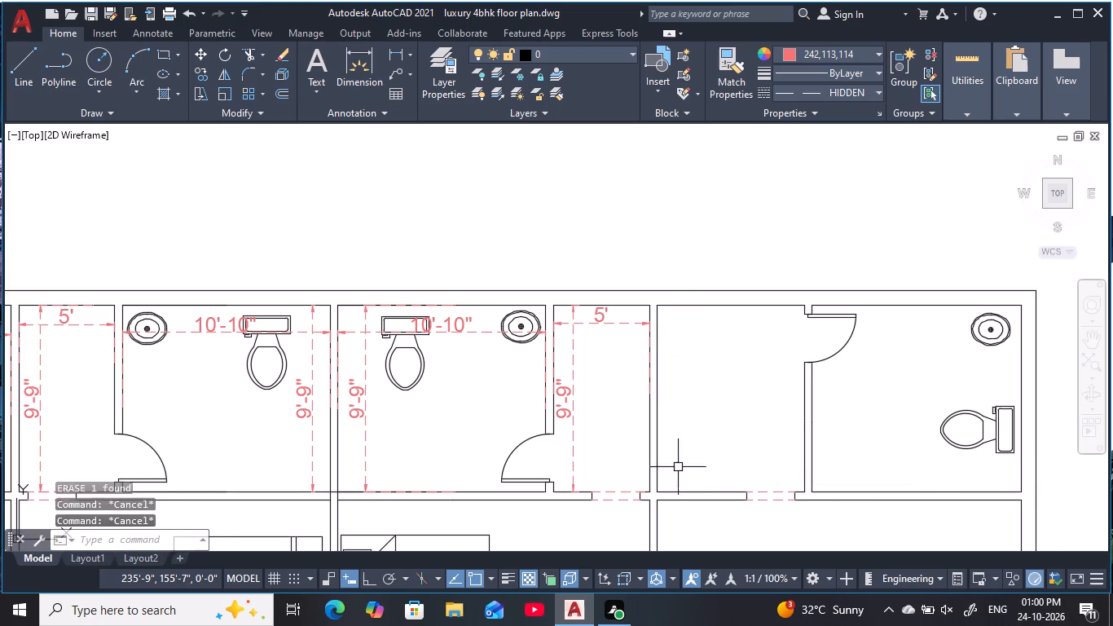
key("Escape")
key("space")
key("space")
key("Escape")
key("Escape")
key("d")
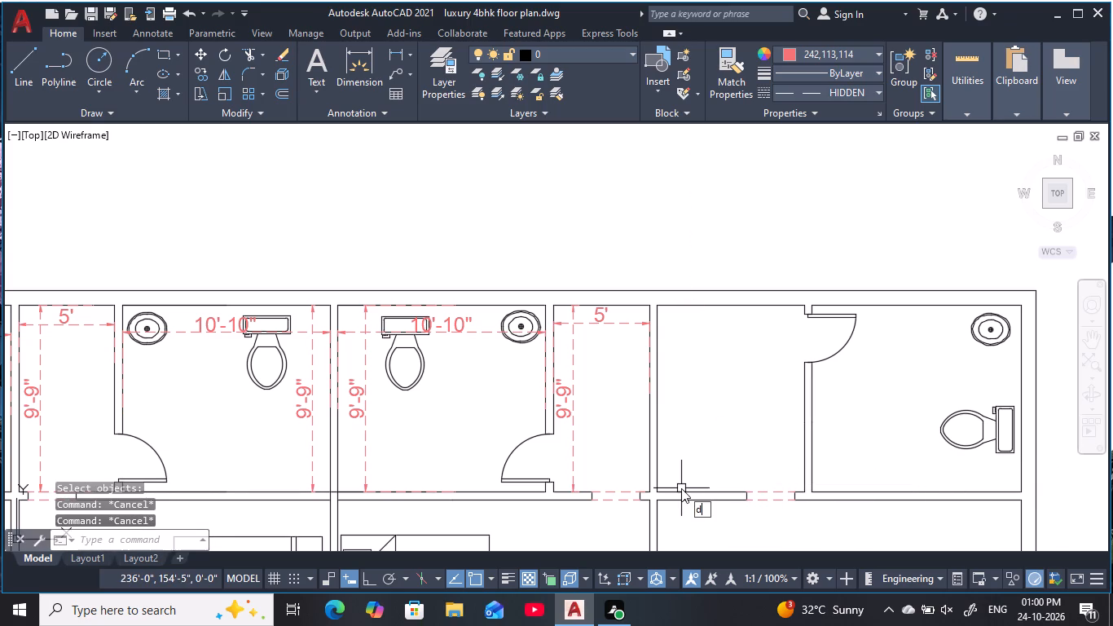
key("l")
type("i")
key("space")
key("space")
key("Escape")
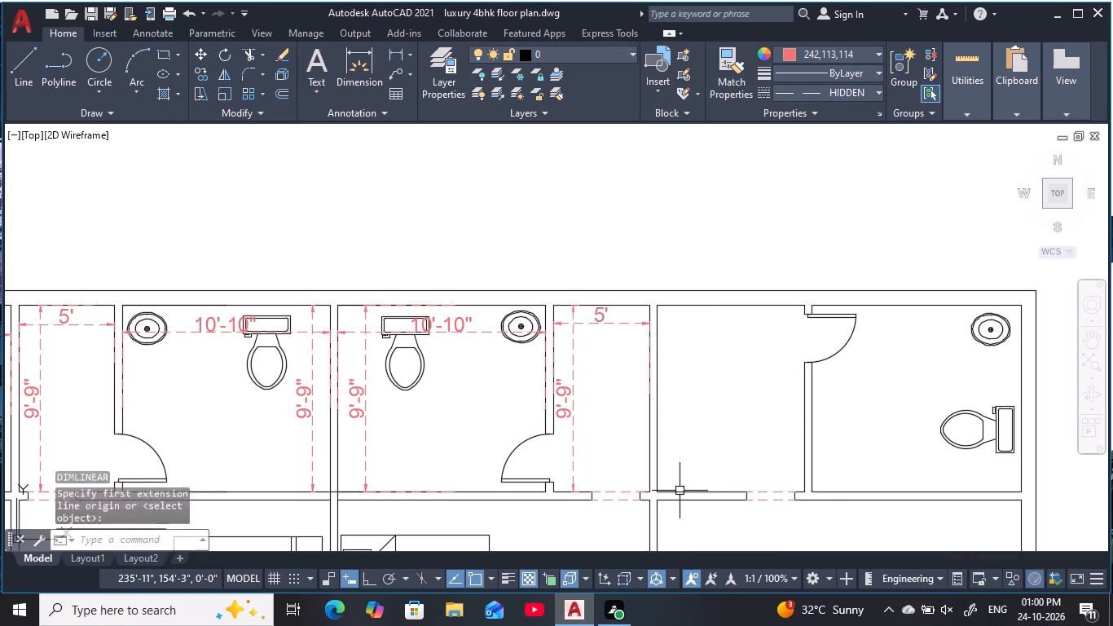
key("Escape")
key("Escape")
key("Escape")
Dimension the inner depth of the small room west of the northeast bathroom from south to north wall face, near its west wall.
key("d")
key("l")
type("i")
key("space")
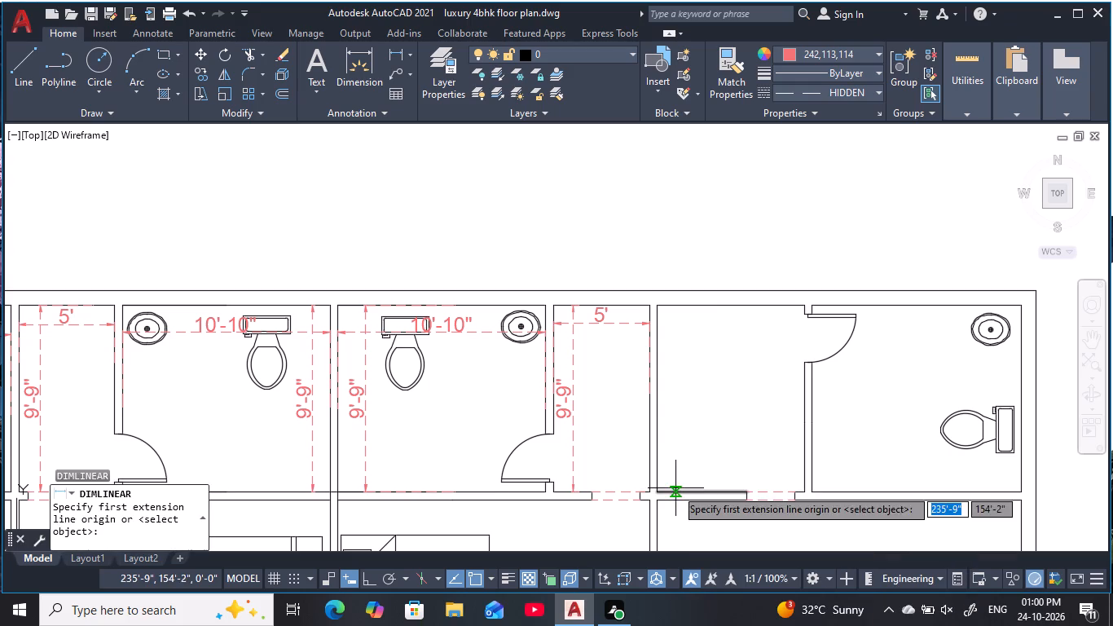
scroll(672, 490, "up", 1)
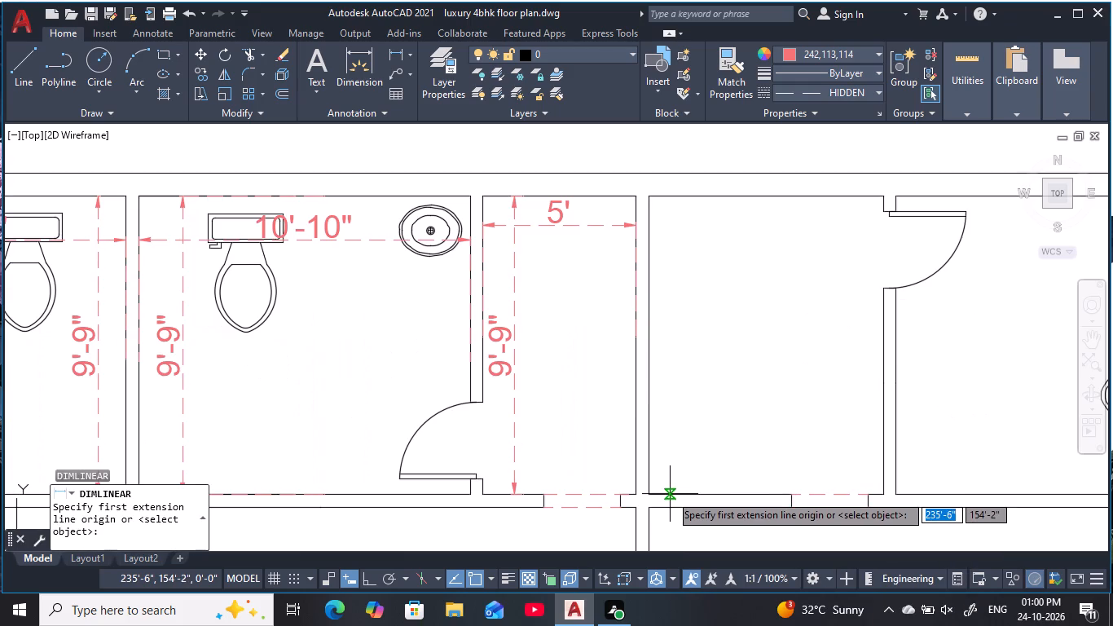
left_click(670, 494)
left_click(675, 200)
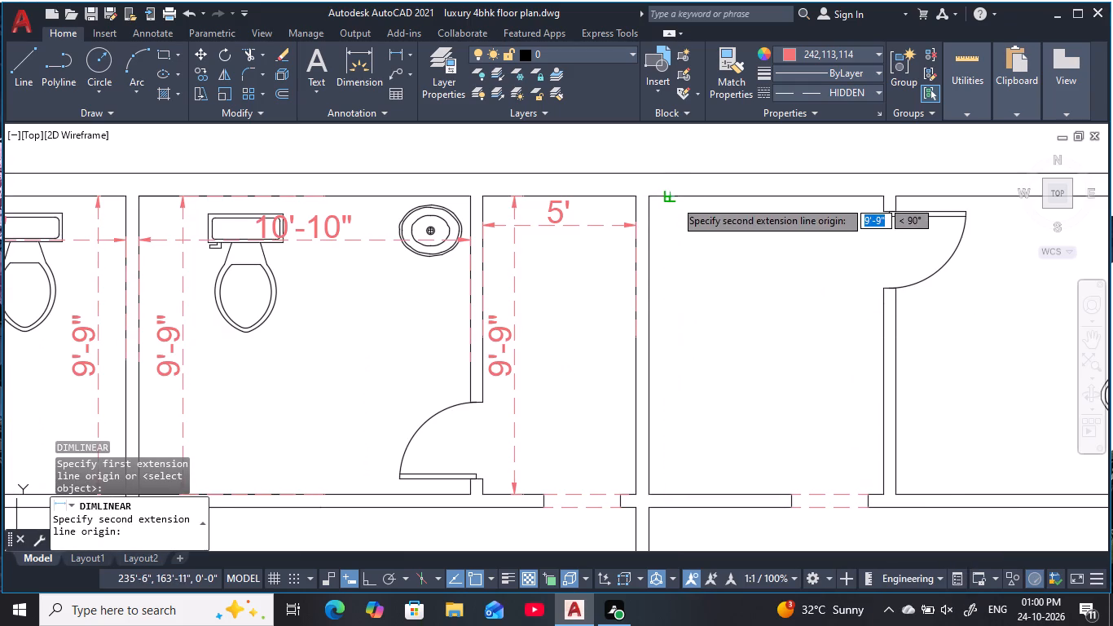
left_click(679, 218)
key("Escape")
key("Escape")
Dimension the same small room's inner width, with the dimension line near its south wall.
key("space")
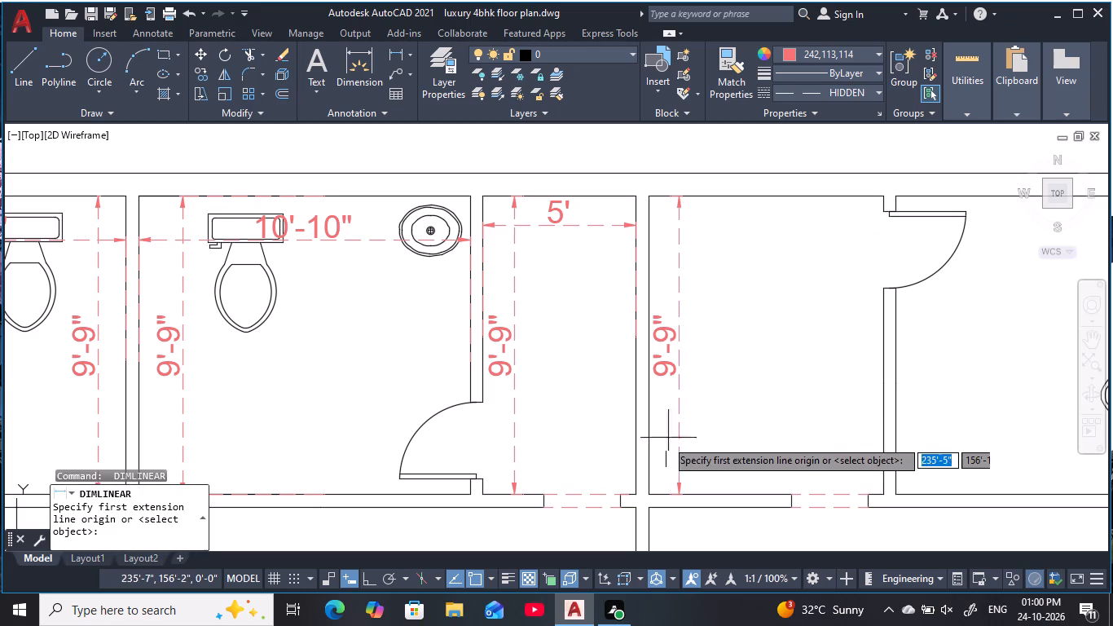
left_click(652, 438)
left_click(878, 434)
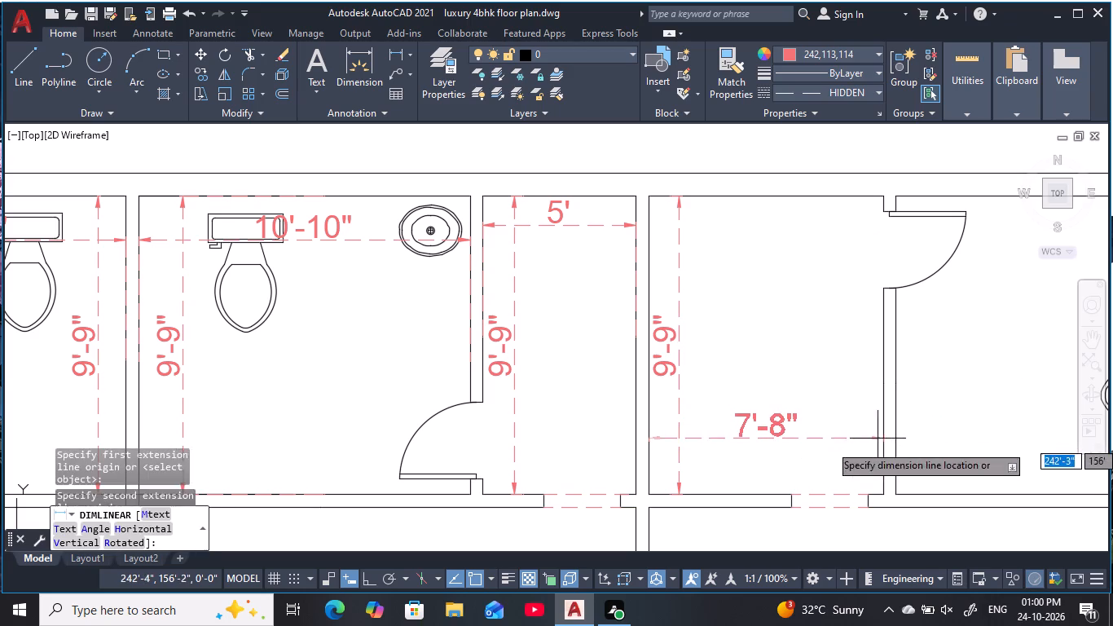
left_click(869, 481)
key("Escape")
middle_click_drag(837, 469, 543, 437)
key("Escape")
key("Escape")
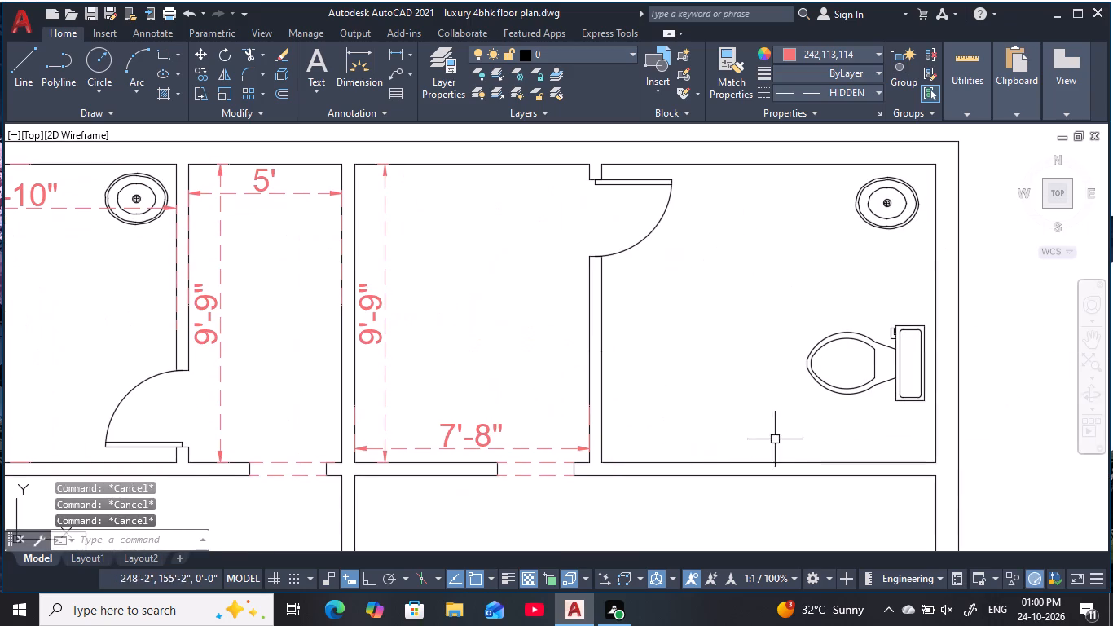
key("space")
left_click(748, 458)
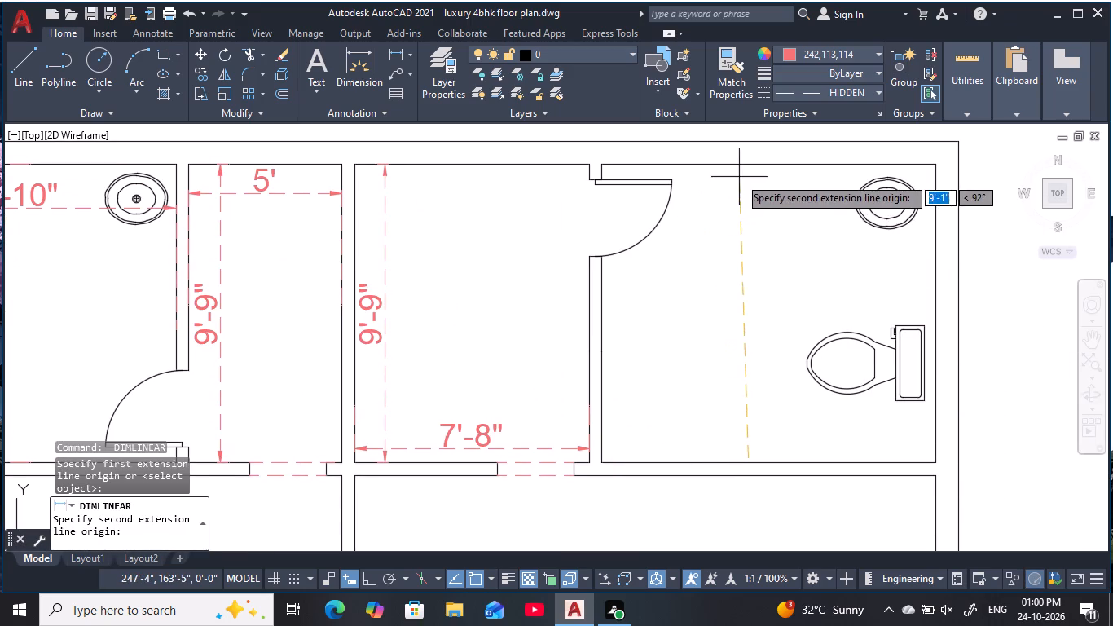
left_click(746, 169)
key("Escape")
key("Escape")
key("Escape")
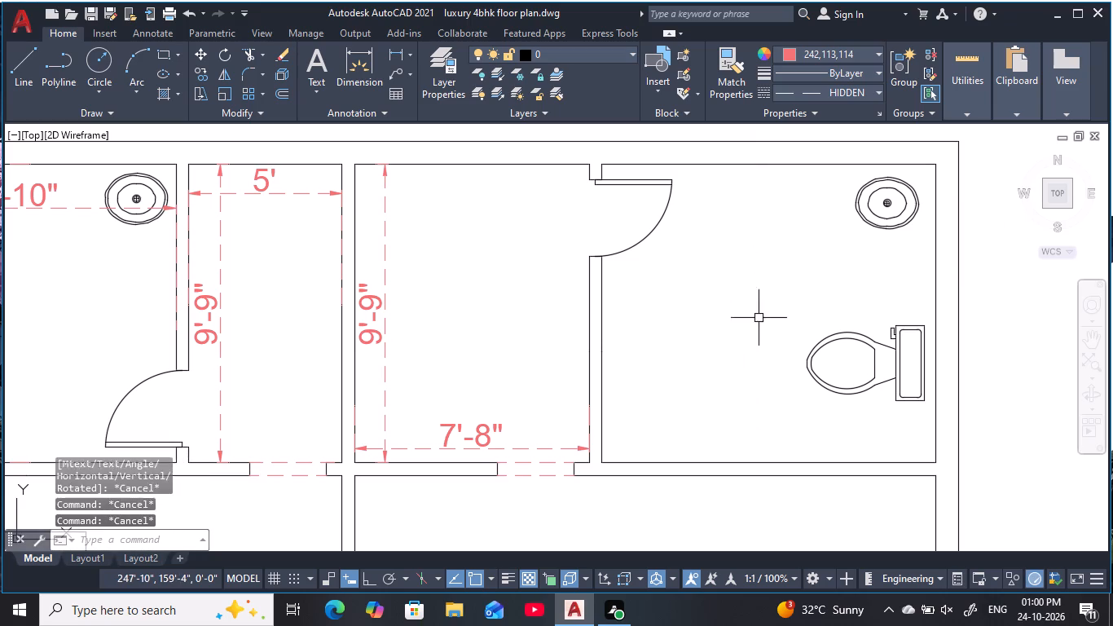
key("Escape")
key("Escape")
Dimension the northeast bathroom's inner depth from south to north wall face, with the dimension line near its east wall.
key("space")
left_click(743, 459)
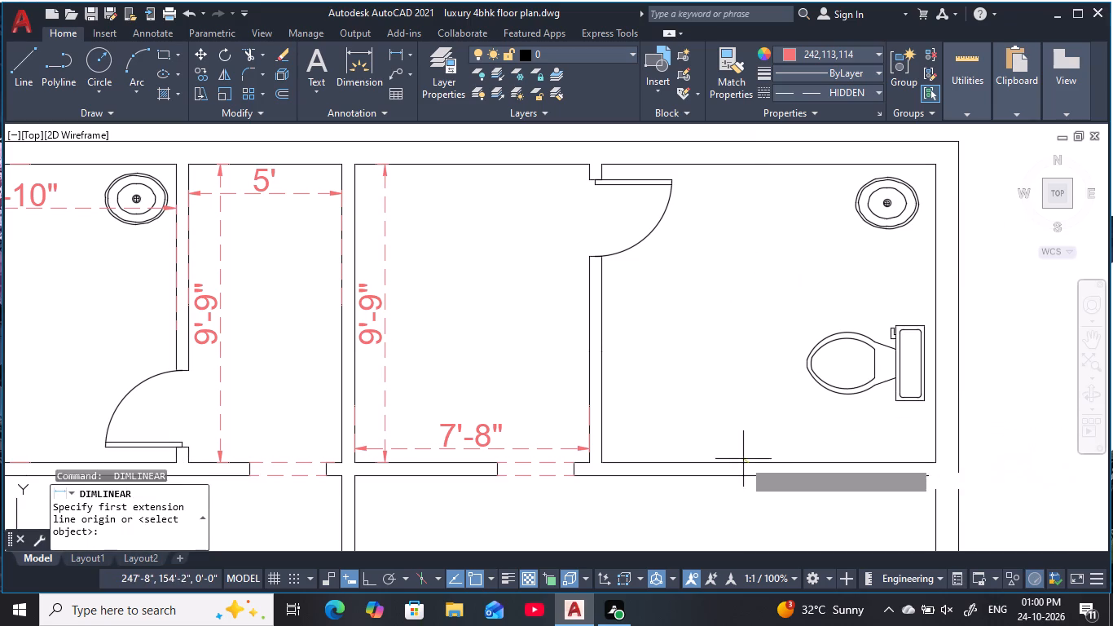
left_click(747, 165)
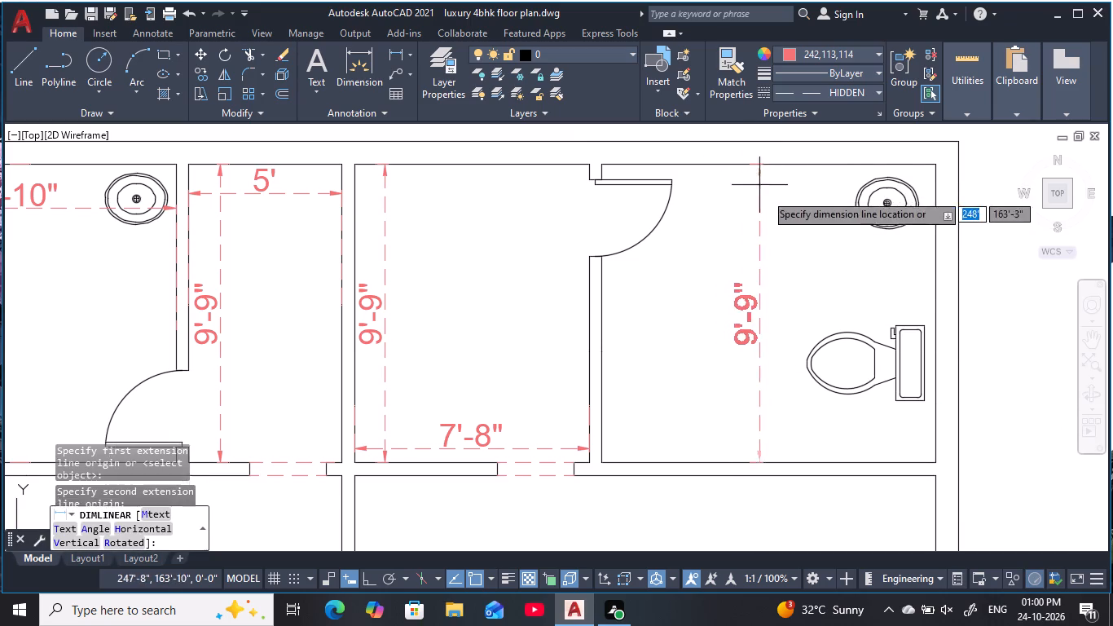
left_click(906, 278)
key("Escape")
key("Escape")
key("Escape")
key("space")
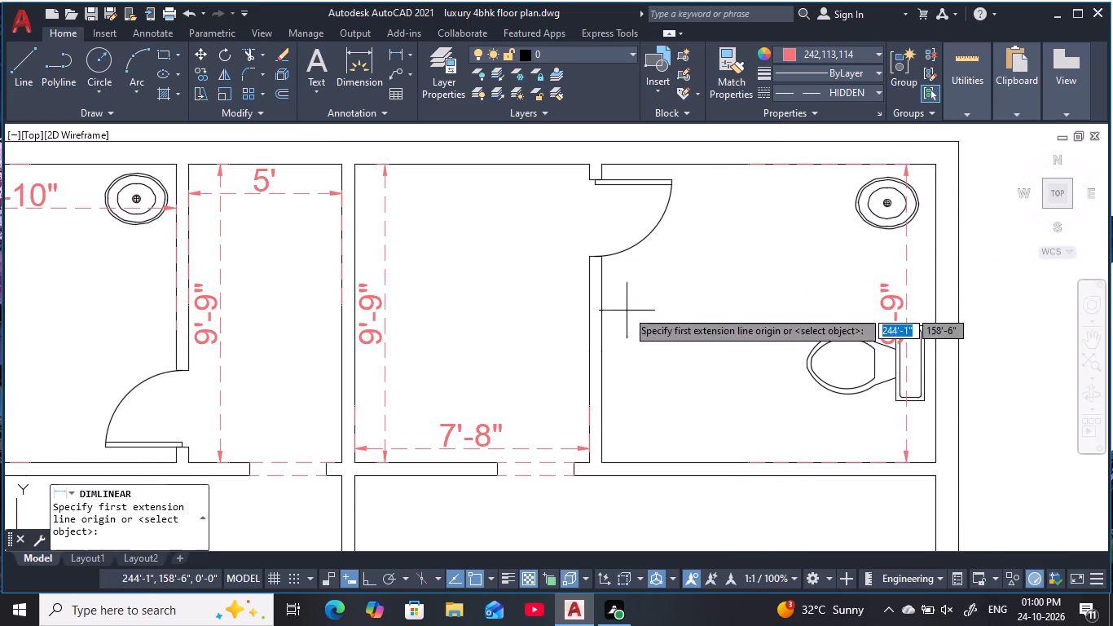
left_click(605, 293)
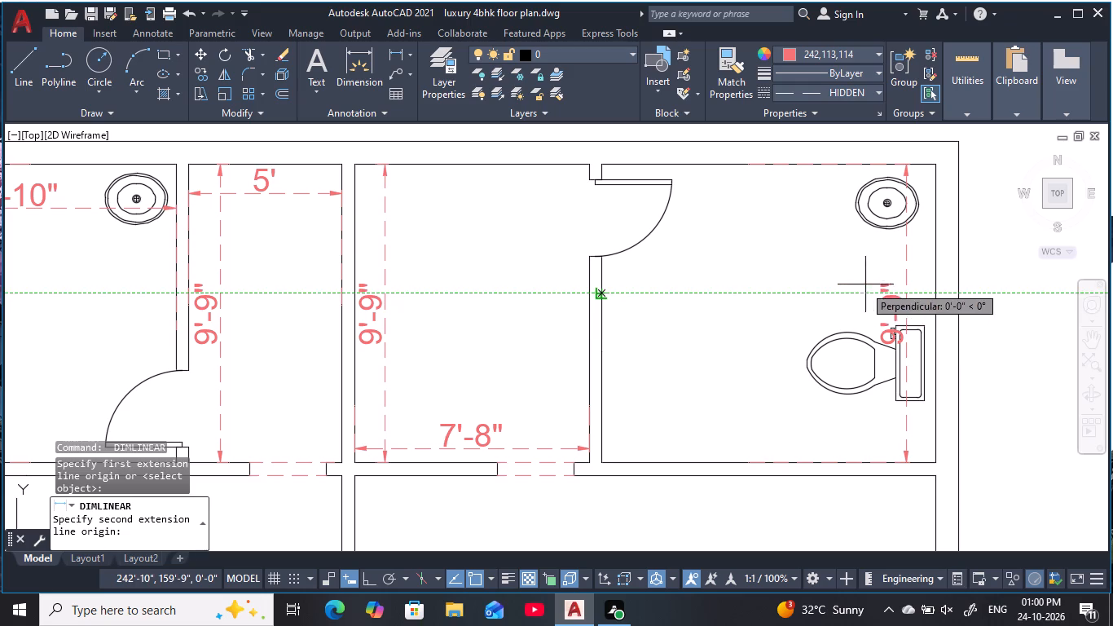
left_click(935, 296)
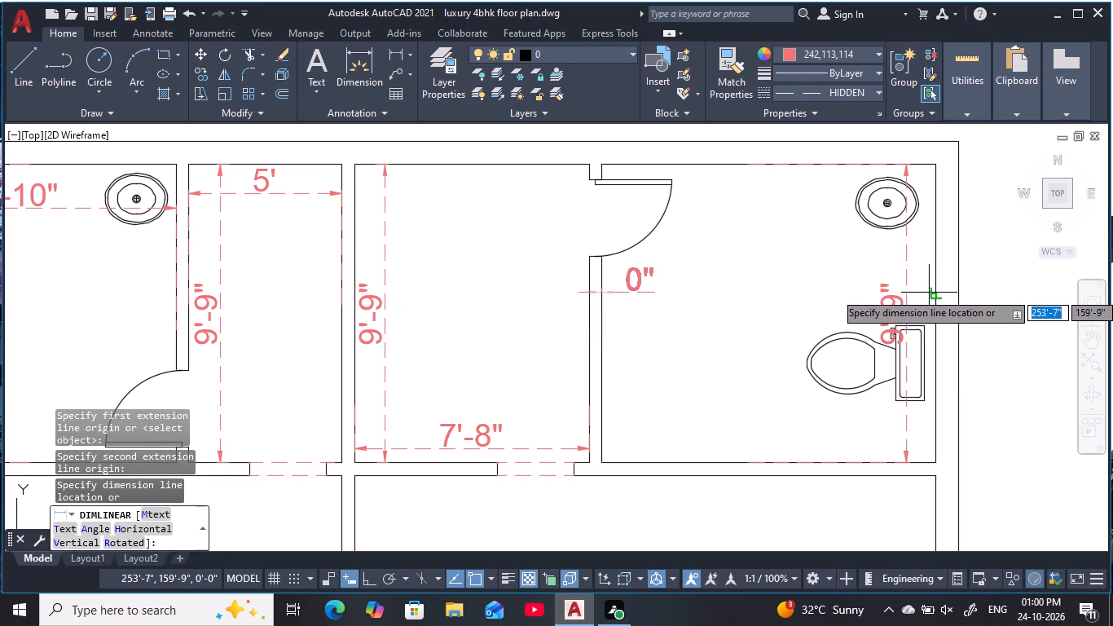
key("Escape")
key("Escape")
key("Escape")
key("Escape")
Dimension the northeast bathroom's inner width from west to east wall face, with the dimension line level with the washbasin's south side.
key("space")
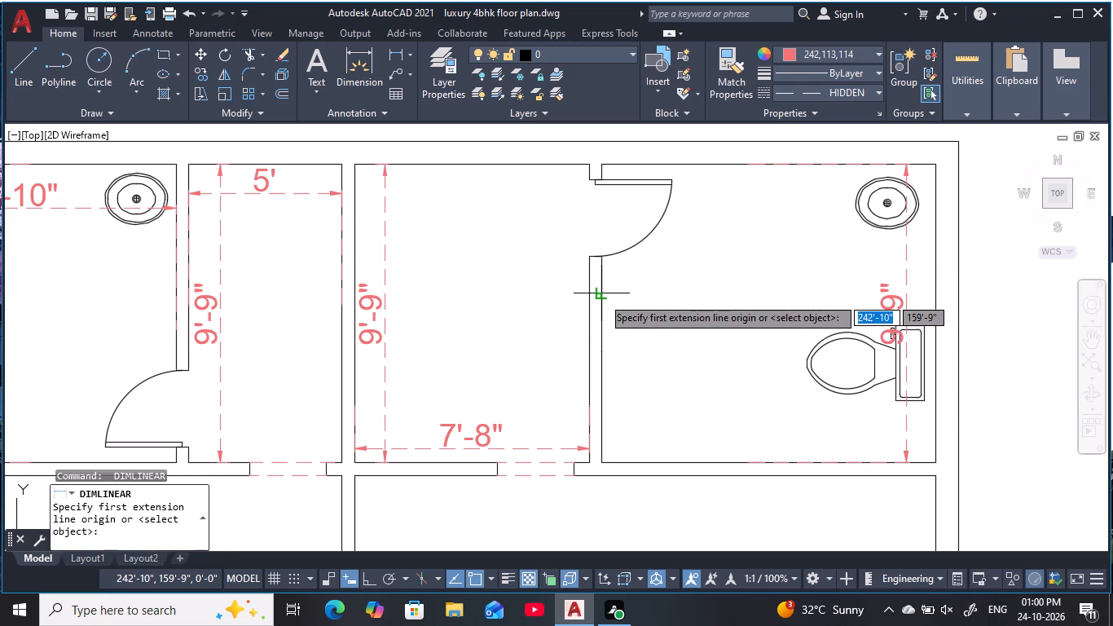
left_click(602, 297)
left_click(938, 291)
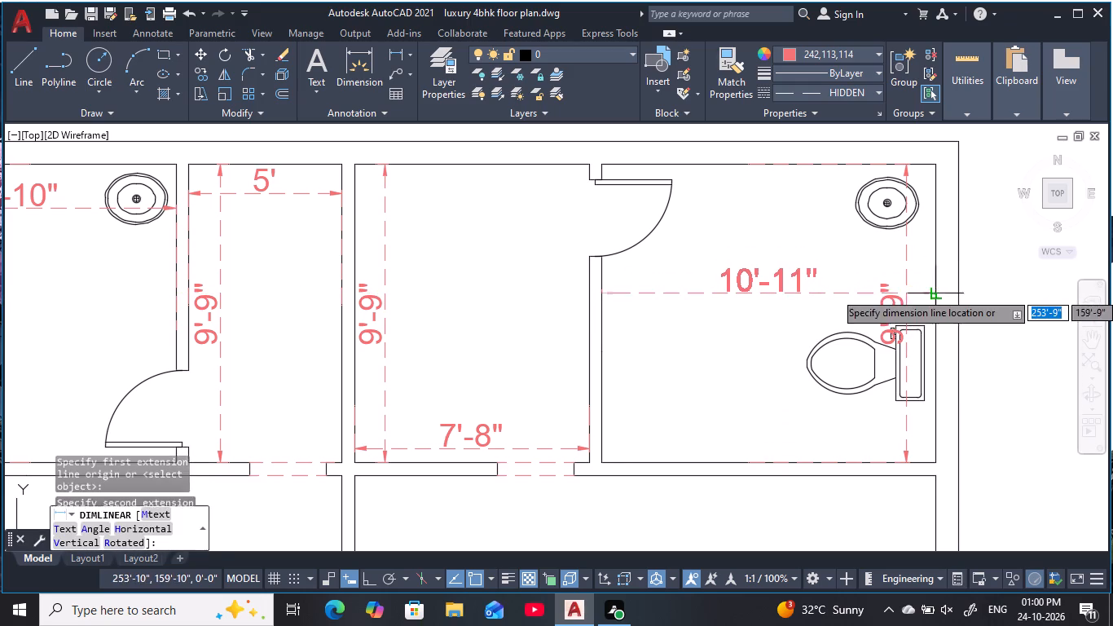
left_click(926, 231)
key("Escape")
key("Escape")
Dimension the inner depth of the westernmost bedroom in the upper row from south to north wall face, near its west wall.
scroll(812, 344, "down", 2)
middle_click_drag(804, 344, 913, 253)
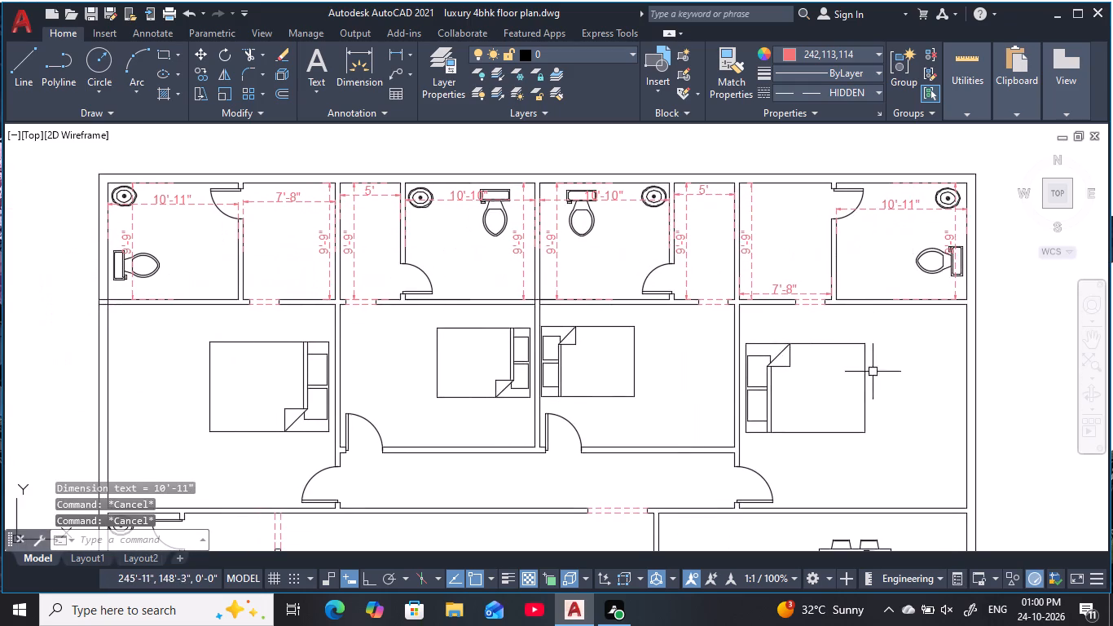
middle_click_drag(875, 373, 995, 336)
scroll(237, 378, "up", 2)
middle_click_drag(242, 376, 426, 332)
scroll(426, 331, "down", 2)
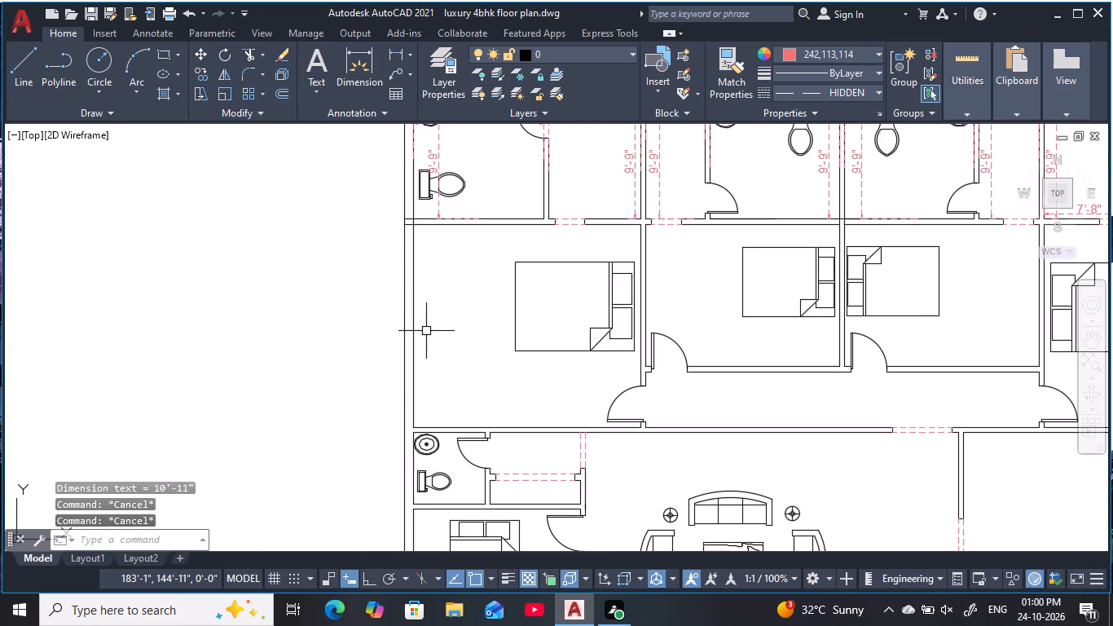
key("Escape")
key("Escape")
key("space")
scroll(431, 425, "up", 1)
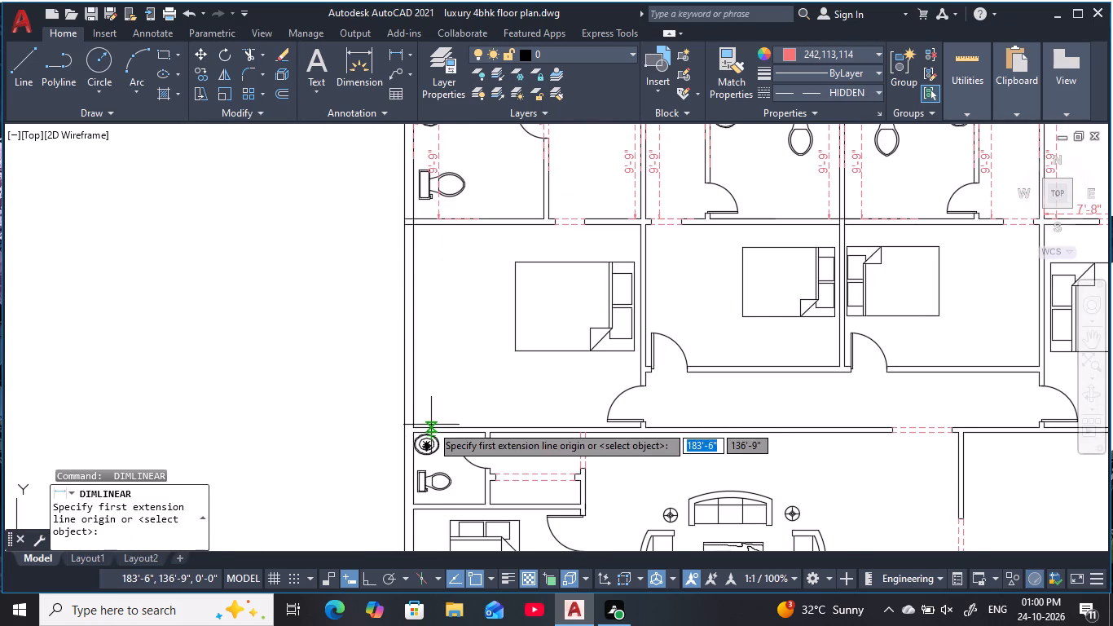
left_click(429, 428)
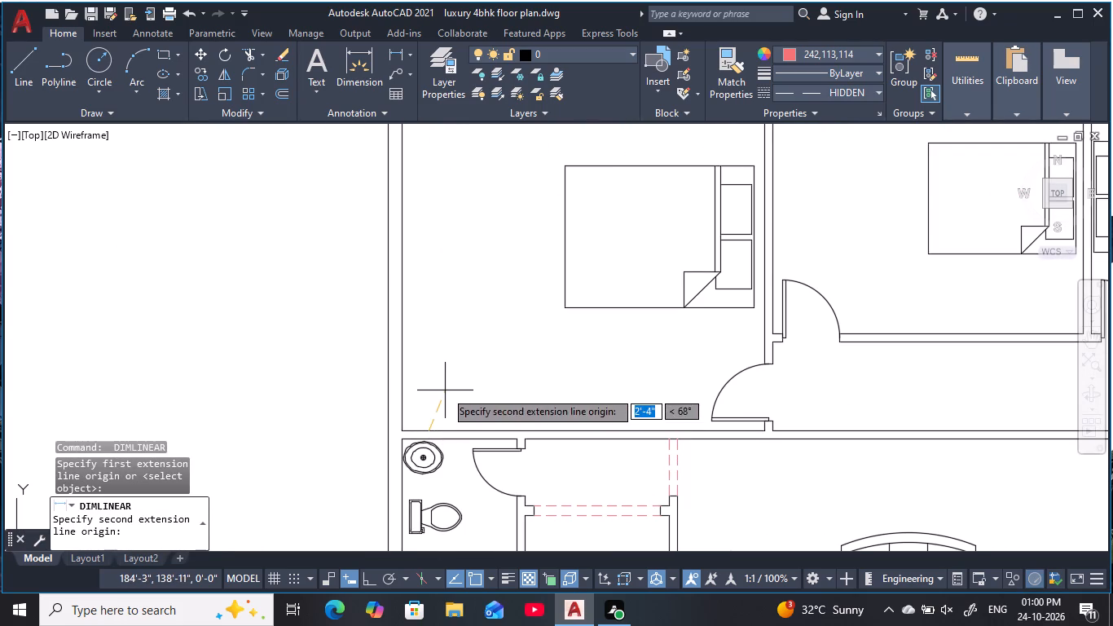
middle_click_drag(401, 196, 424, 320)
left_click(449, 231)
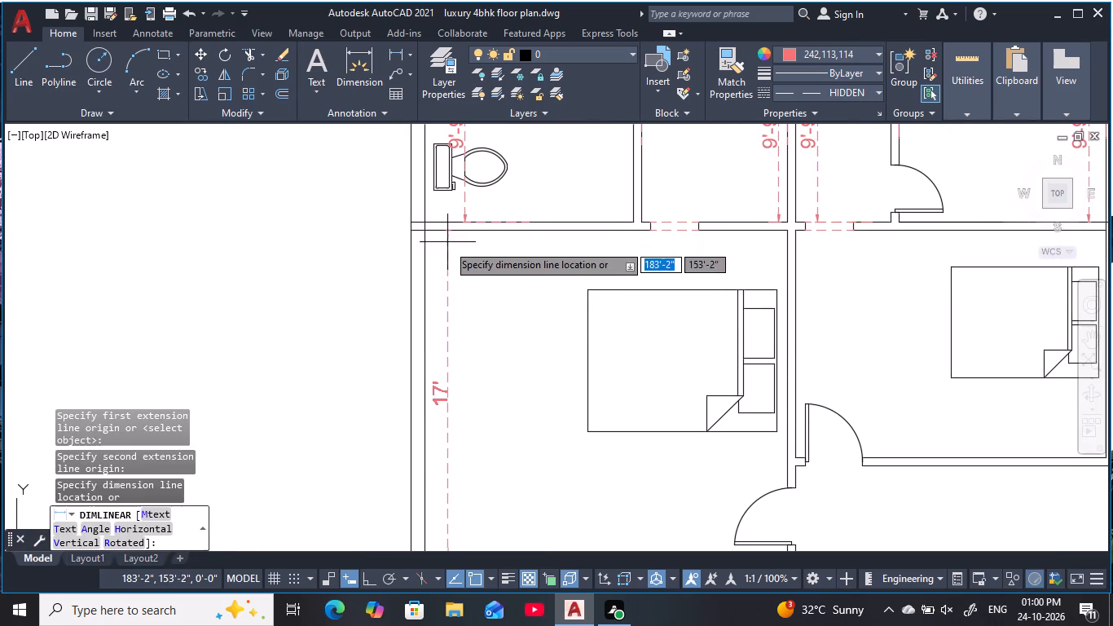
left_click(452, 271)
key("Escape")
Dimension the same bedroom's inner width from west to east wall face, with the dimension line between the bed and north wall.
middle_click_drag(495, 355, 492, 330)
key("space")
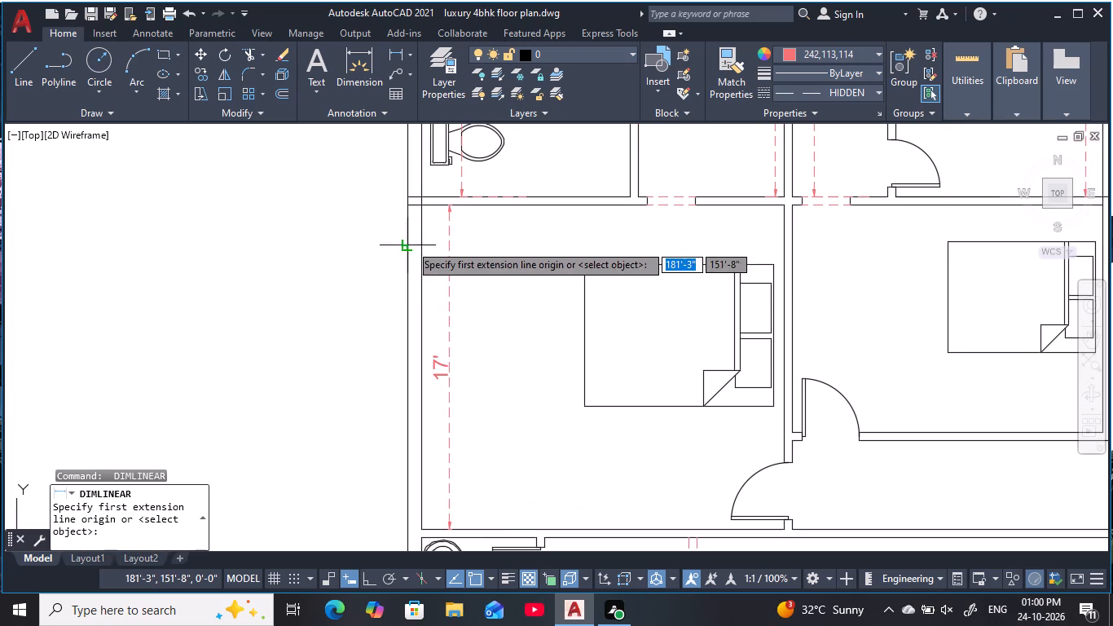
left_click(421, 241)
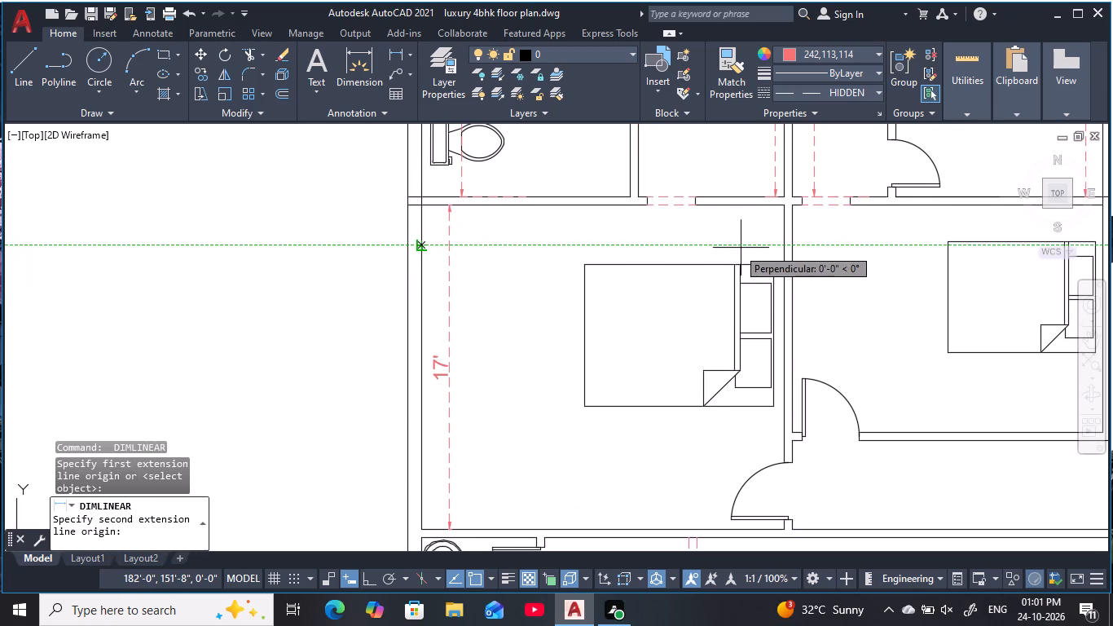
left_click(781, 246)
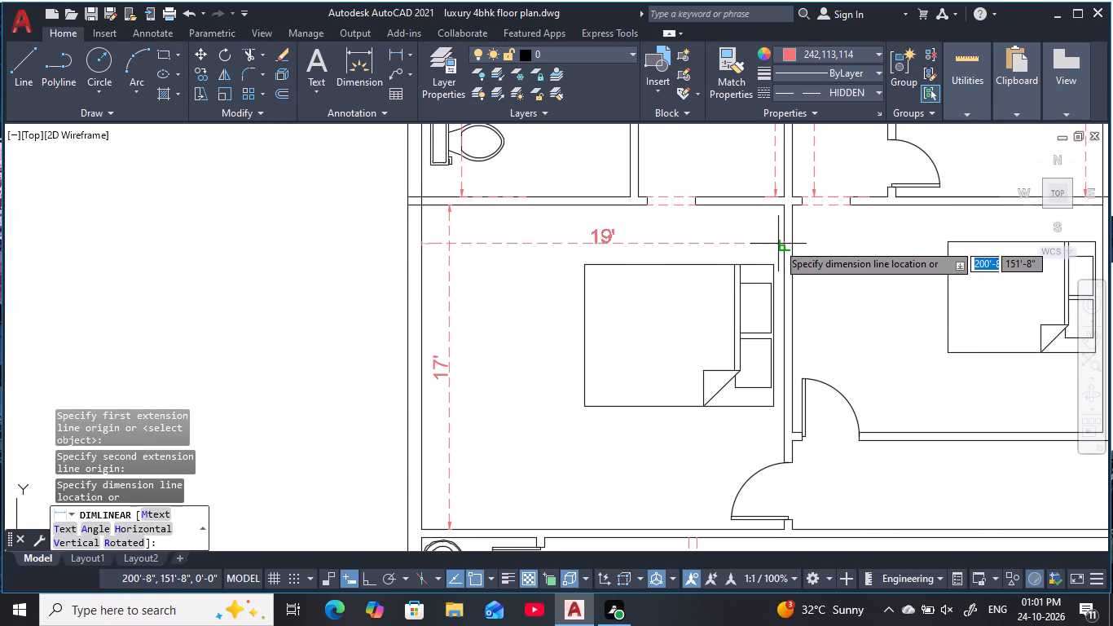
left_click(776, 242)
Dimension the inner depth of the second bedroom from the west, from south to north wall face, near its west wall.
scroll(693, 383, "down", 1)
middle_click_drag(680, 371, 500, 335)
key("space")
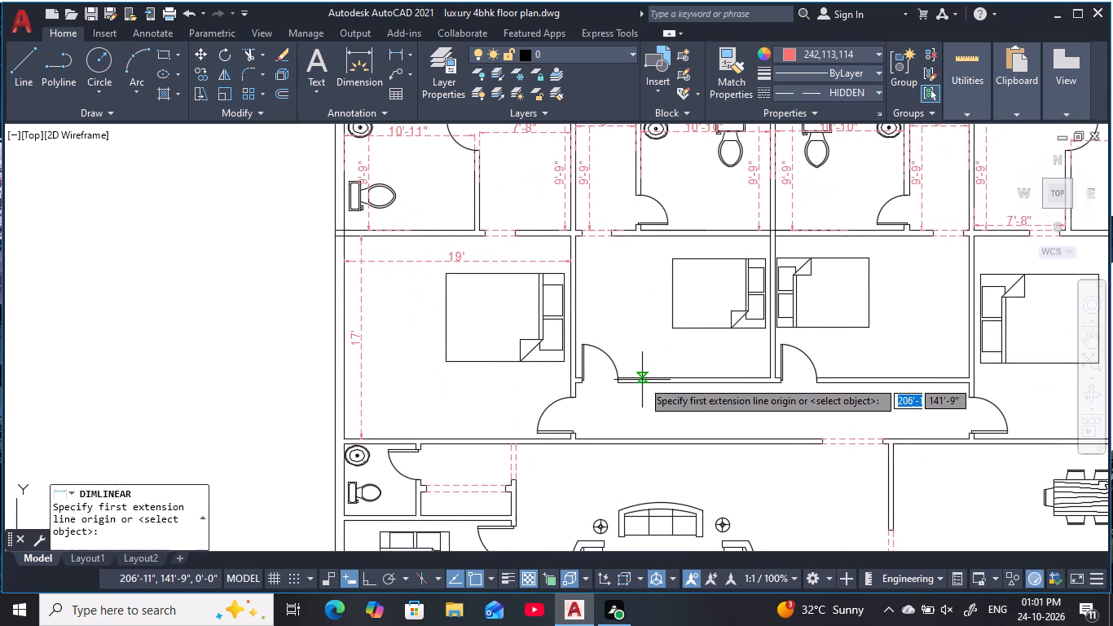
scroll(649, 377, "up", 2)
left_click(646, 382)
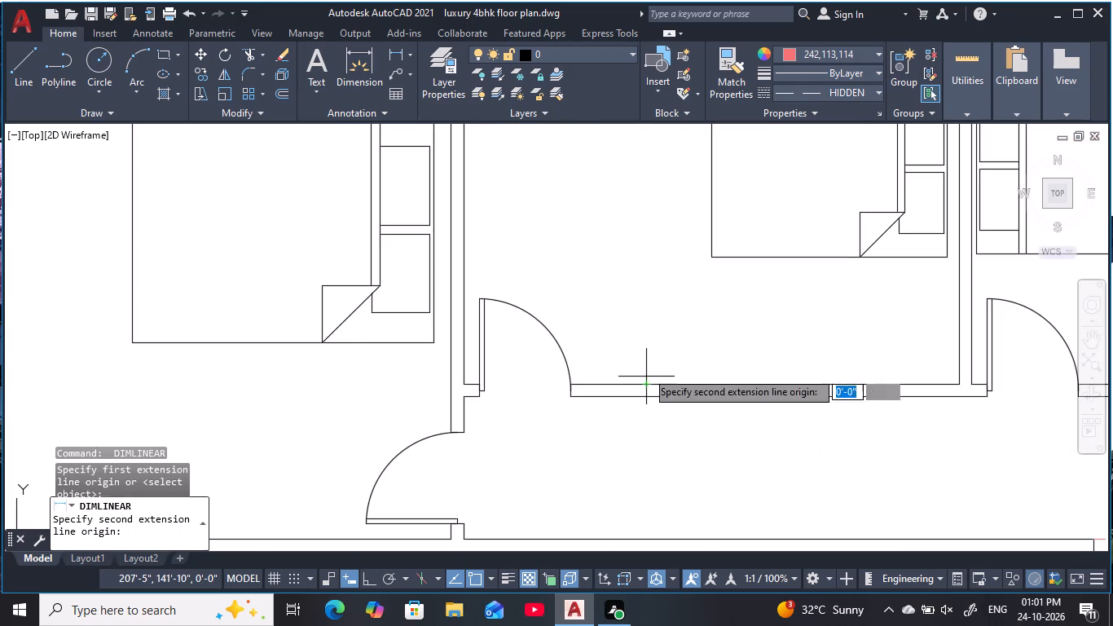
middle_click_drag(640, 263, 668, 399)
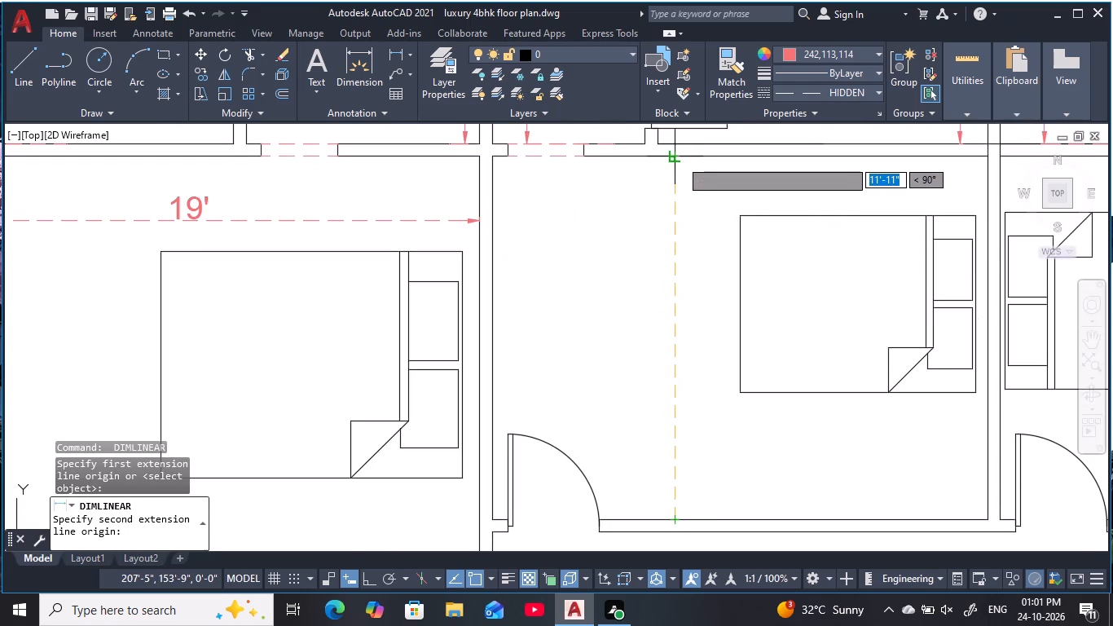
left_click(680, 159)
left_click(530, 243)
Dimension the second bedroom's inner width from west to east wall face, with the dimension line near its south wall.
key("space")
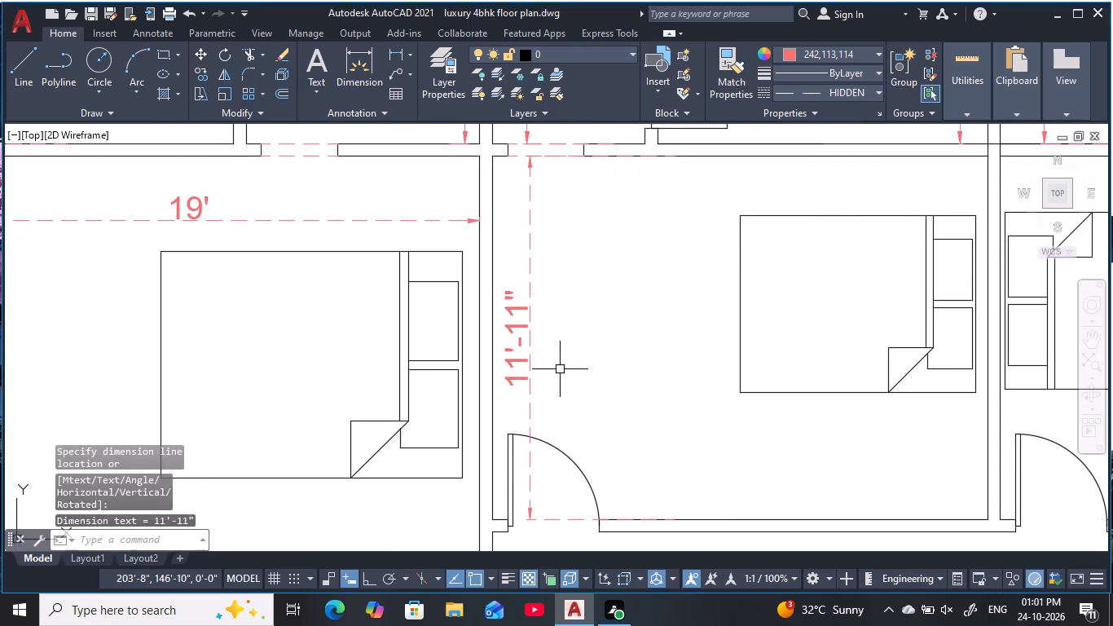
left_click(491, 430)
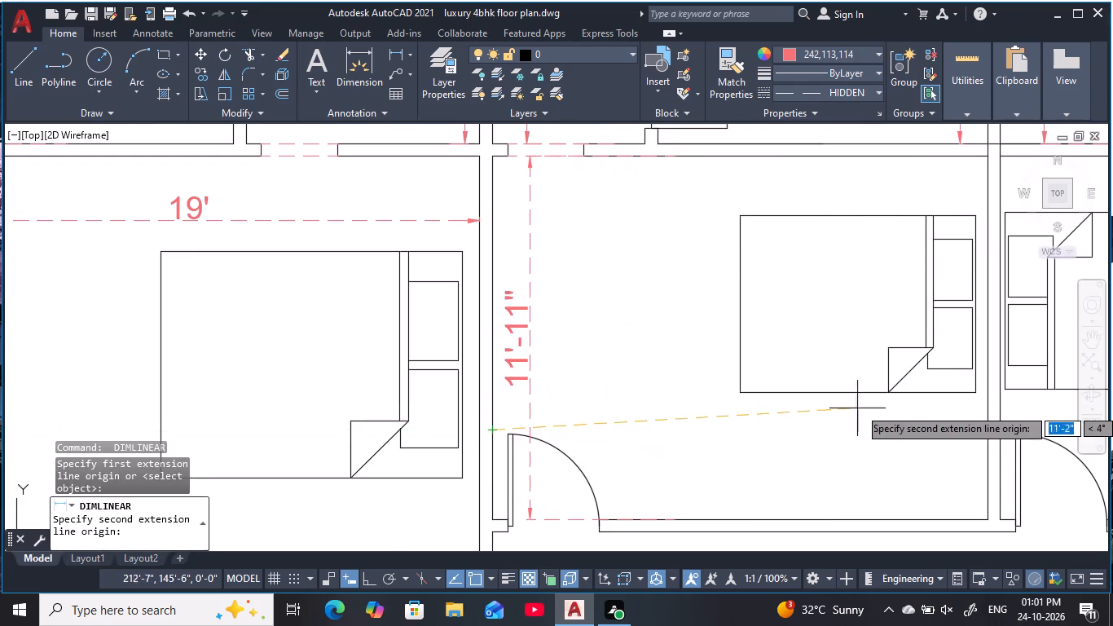
left_click(985, 425)
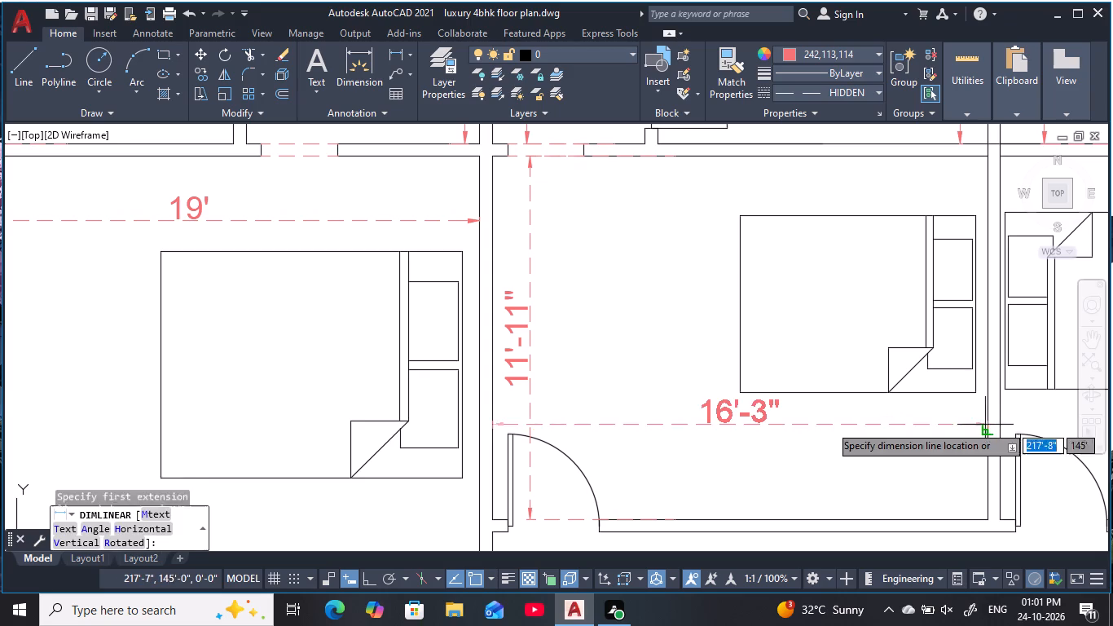
left_click(987, 493)
Dimension the inner depth of the third bedroom from the west, from south to north wall face, near its east wall.
middle_click_drag(947, 469, 496, 374)
scroll(479, 379, "down", 2)
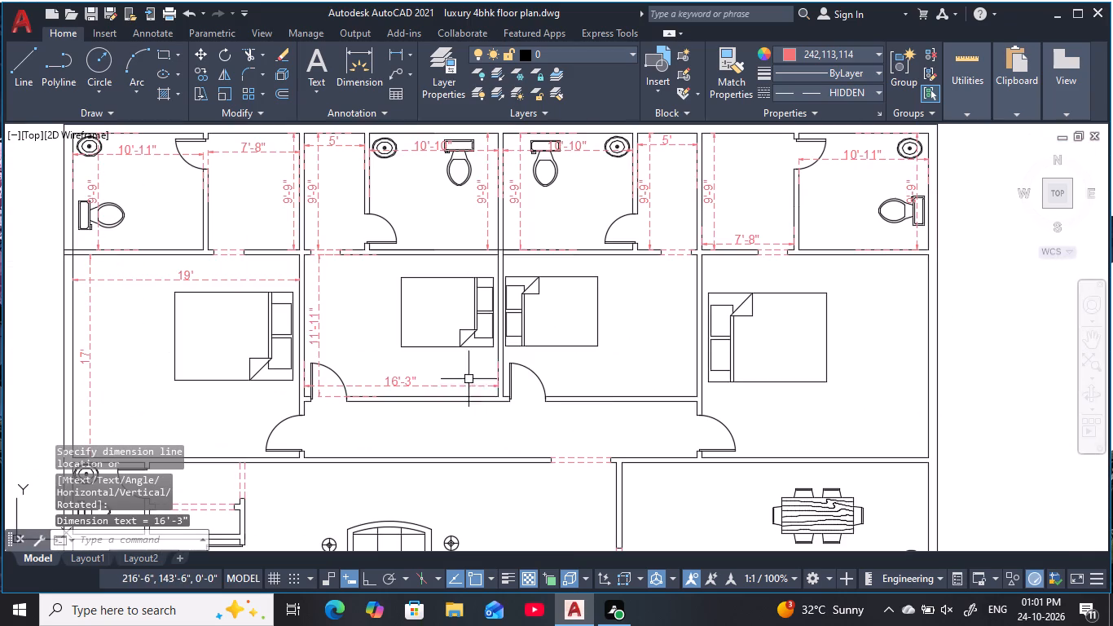
key("space")
scroll(679, 395, "up", 2)
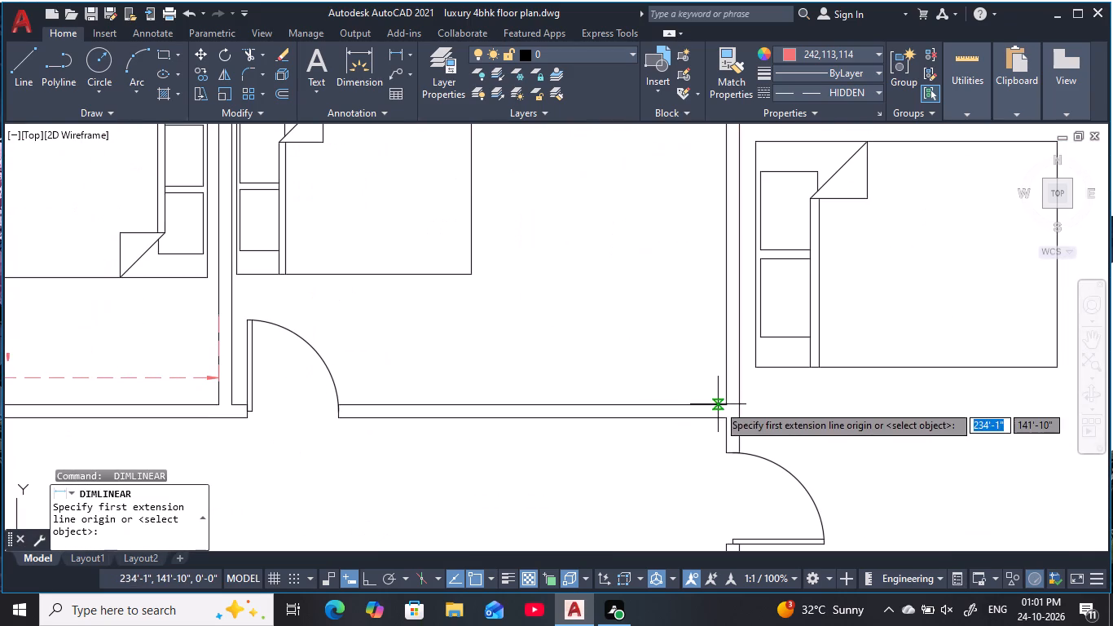
left_click(712, 405)
middle_click_drag(641, 274, 686, 461)
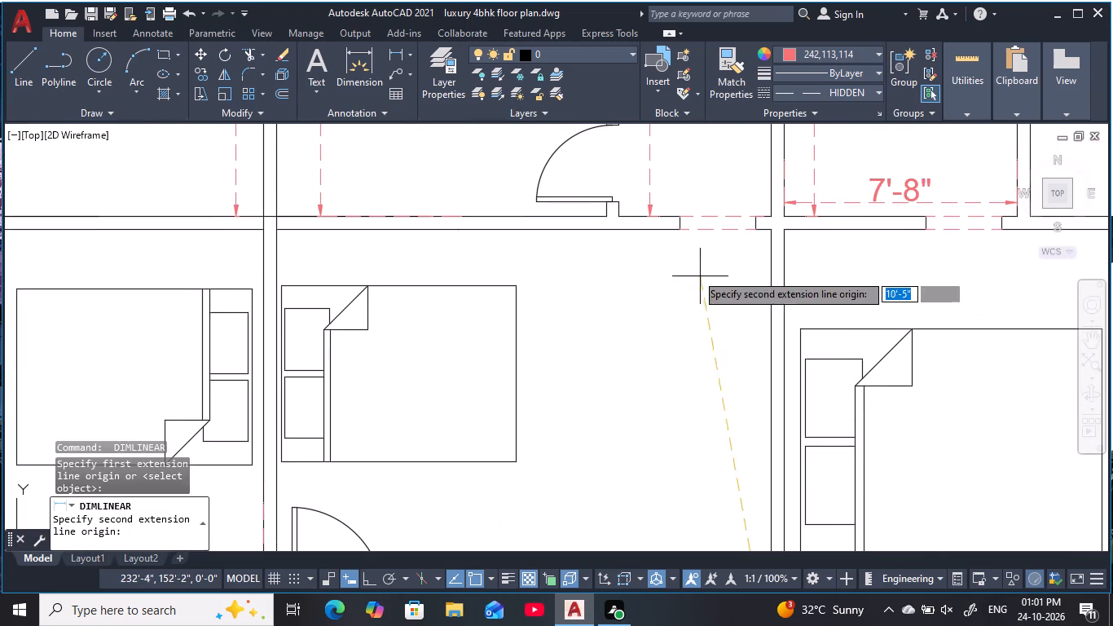
left_click(637, 231)
left_click(753, 320)
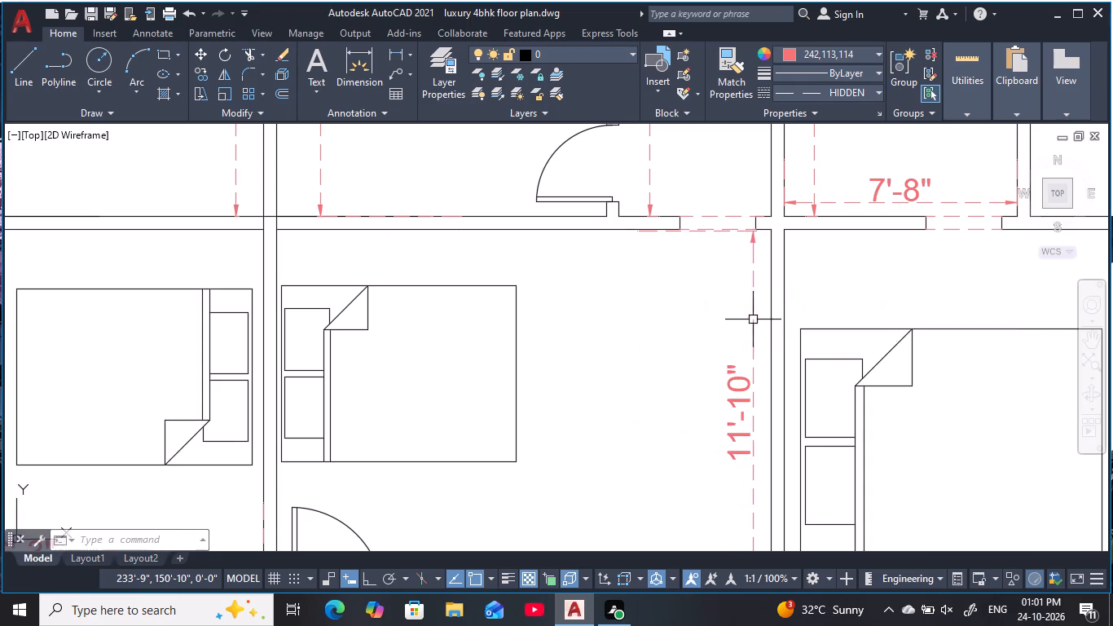
Dimension the third bedroom's inner width from west to east wall face, with the dimension line near its south wall.
middle_click_drag(730, 335, 835, 238)
key("space")
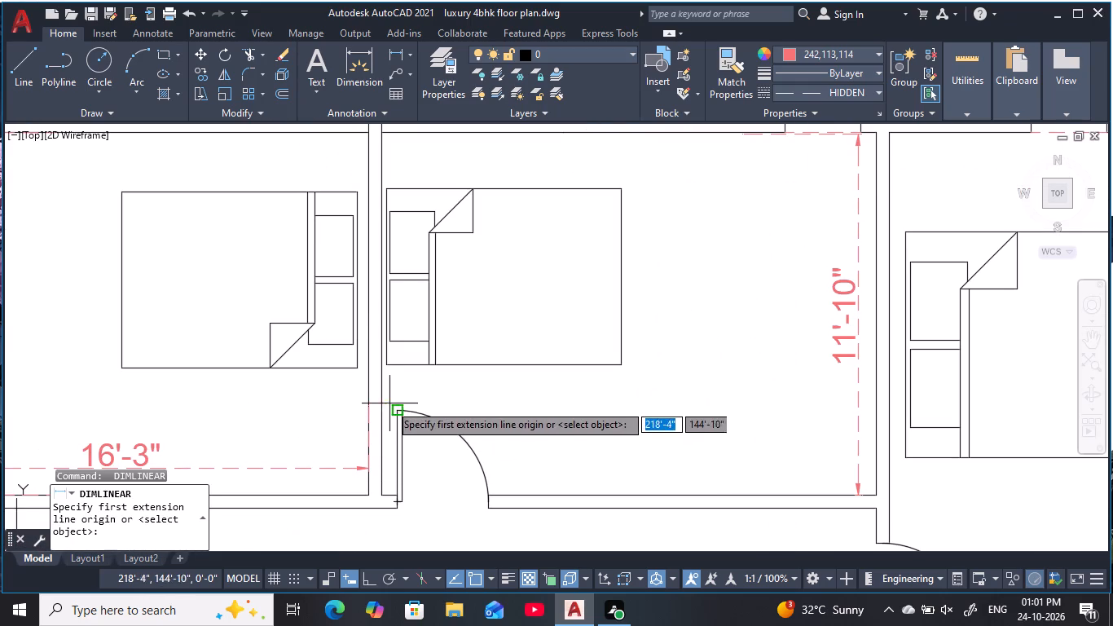
left_click(382, 390)
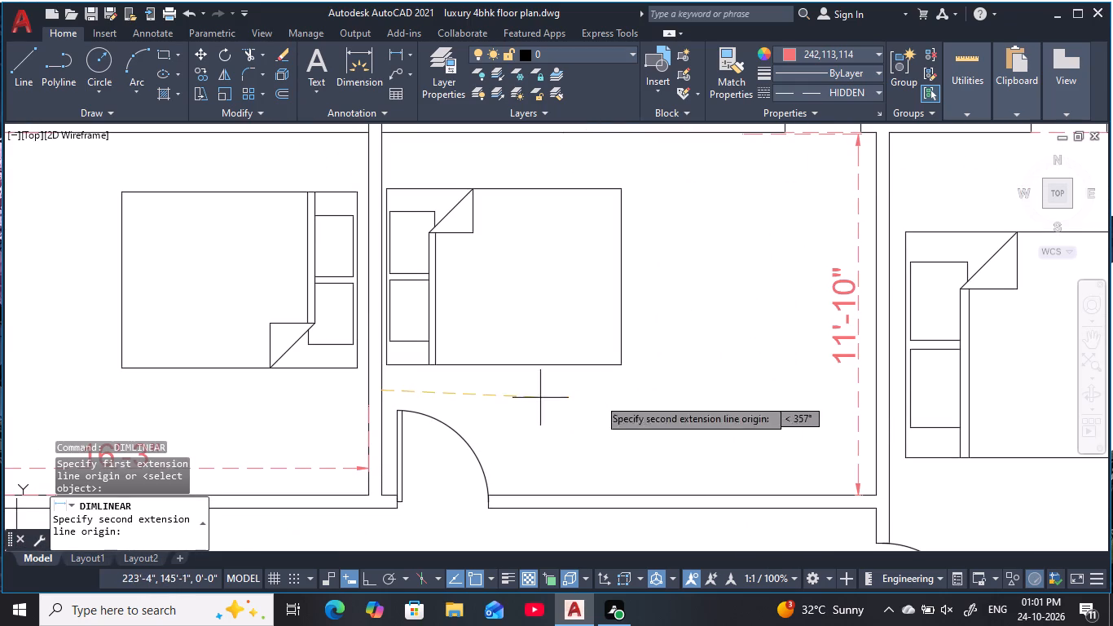
left_click(871, 389)
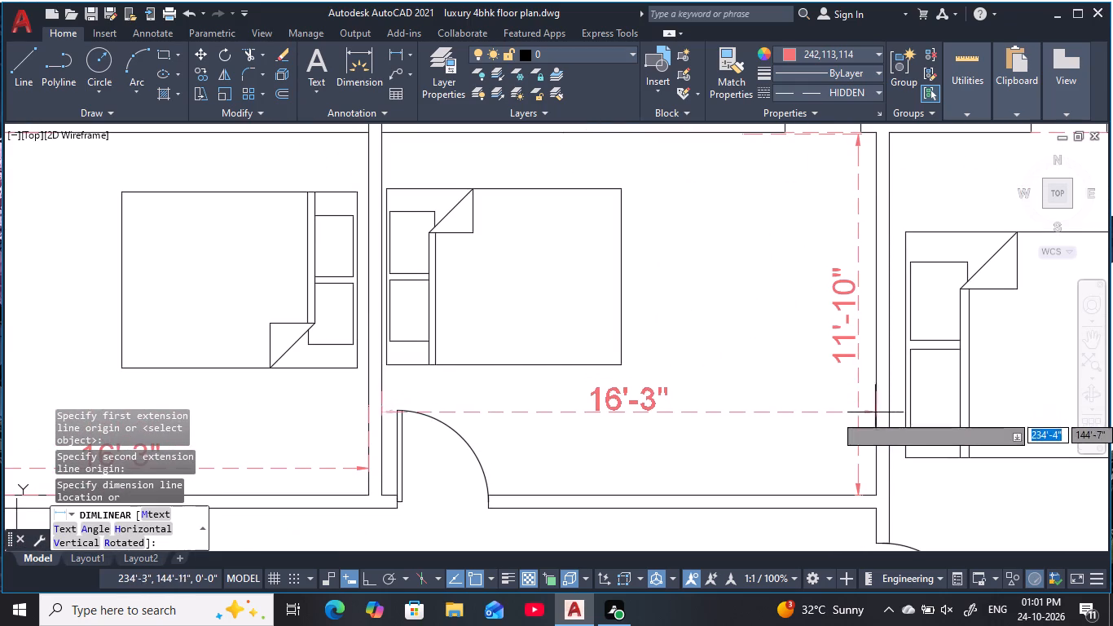
left_click(878, 467)
Dimension the easternmost bedroom's inner depth from north to south wall face, with the dimension line along its east wall.
middle_click_drag(876, 463, 617, 461)
scroll(554, 461, "down", 2)
key("space")
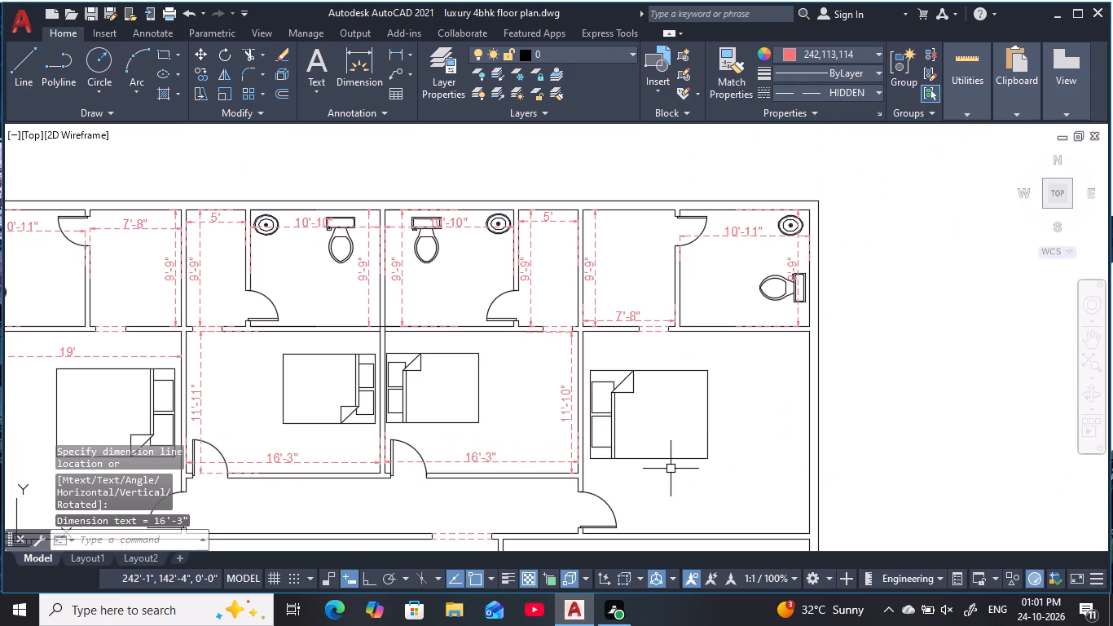
left_click(787, 333)
middle_click_drag(790, 475, 746, 364)
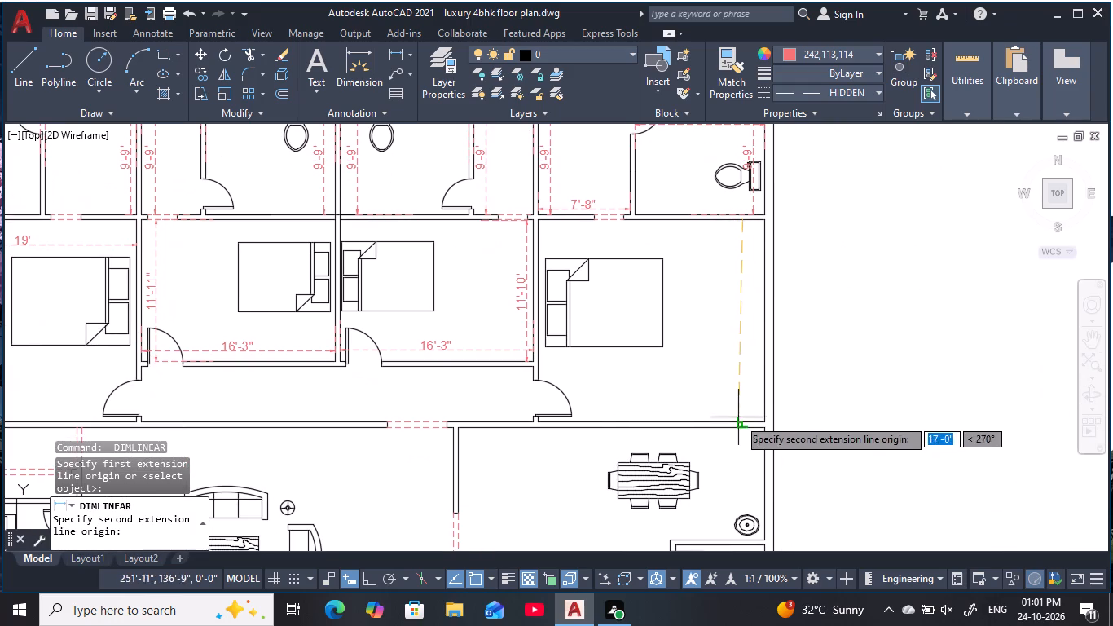
left_click(739, 421)
left_click(759, 408)
Dimension the easternmost bedroom's inner width from west to east wall face, with the dimension line between the bed and north wall.
key("space")
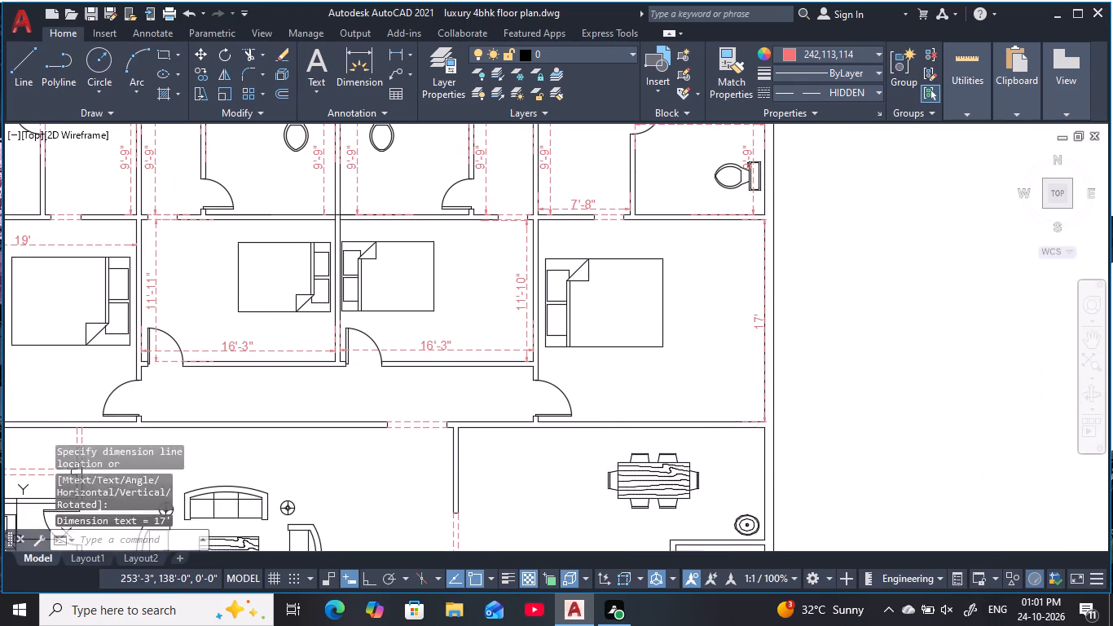
left_click(538, 236)
scroll(769, 250, "up", 2)
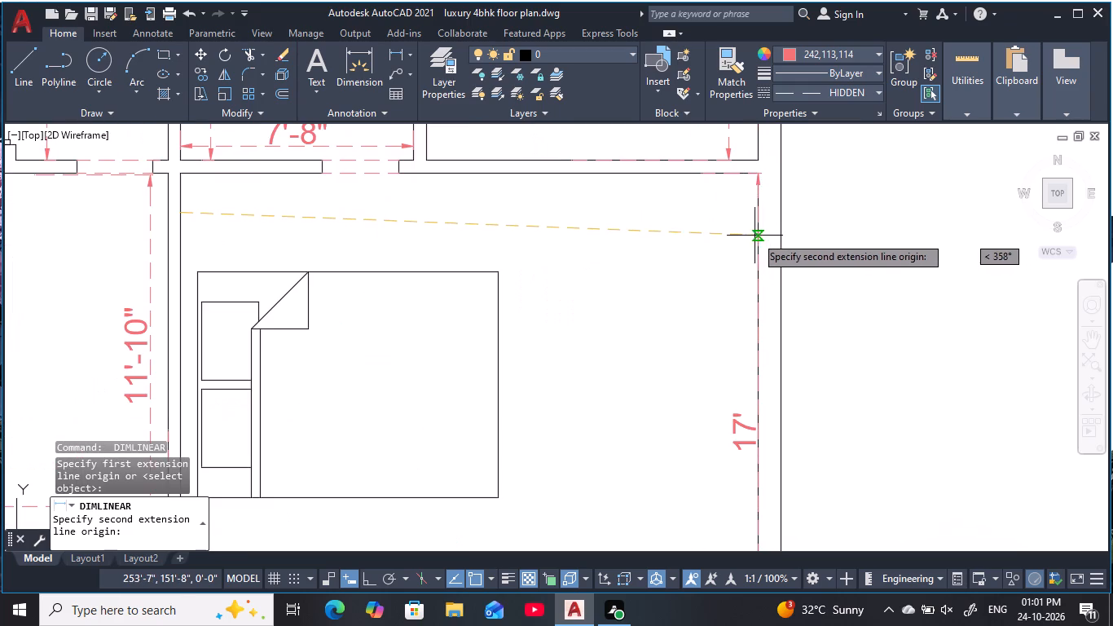
left_click(758, 231)
left_click(750, 219)
Dimension the southwest bedroom's inner width from west to east wall face, with the dimension line near its south wall.
scroll(617, 408, "down", 2)
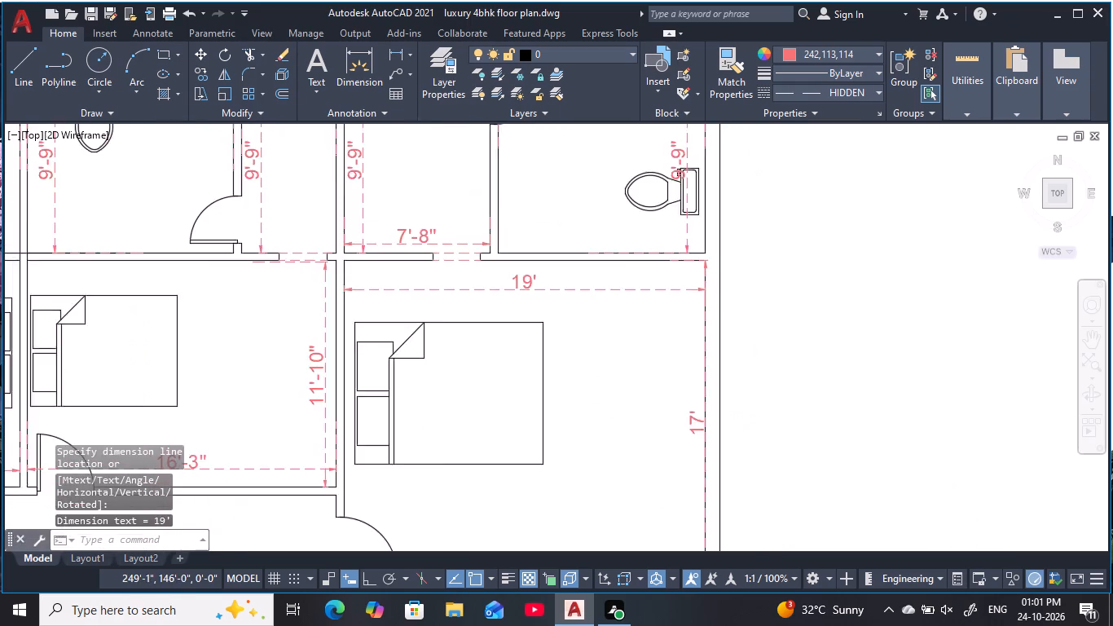
middle_click_drag(624, 398, 720, 284)
scroll(653, 377, "down", 1)
middle_click_drag(653, 377, 746, 242)
middle_click_drag(352, 324, 394, 314)
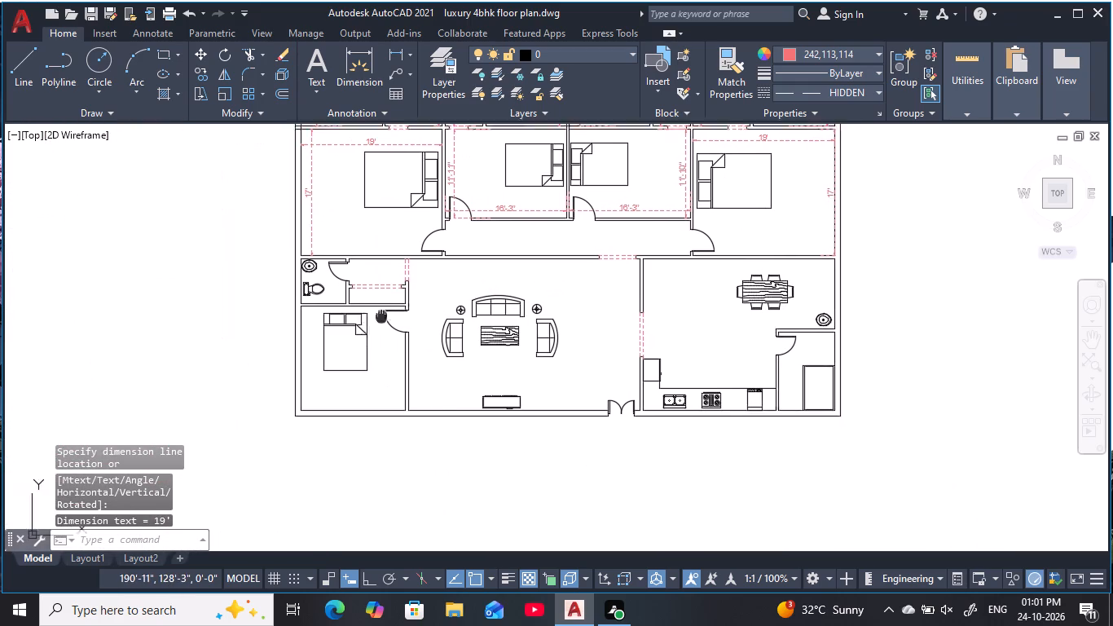
middle_click_drag(394, 314, 558, 302)
scroll(525, 335, "up", 2)
middle_click_drag(521, 337, 471, 278)
key("space")
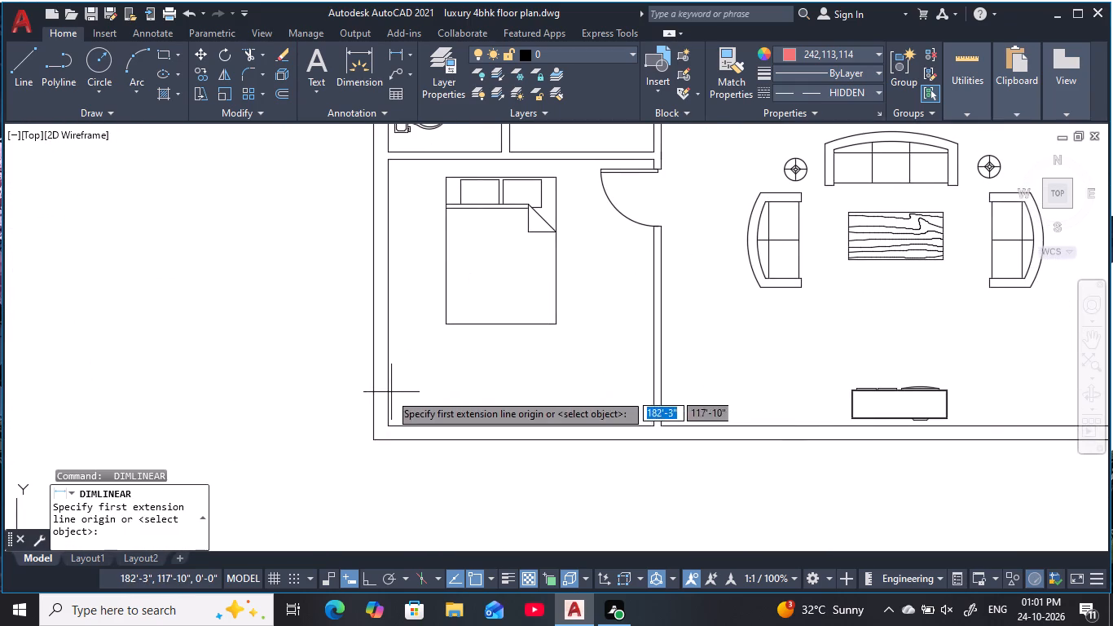
left_click(389, 394)
left_click(650, 395)
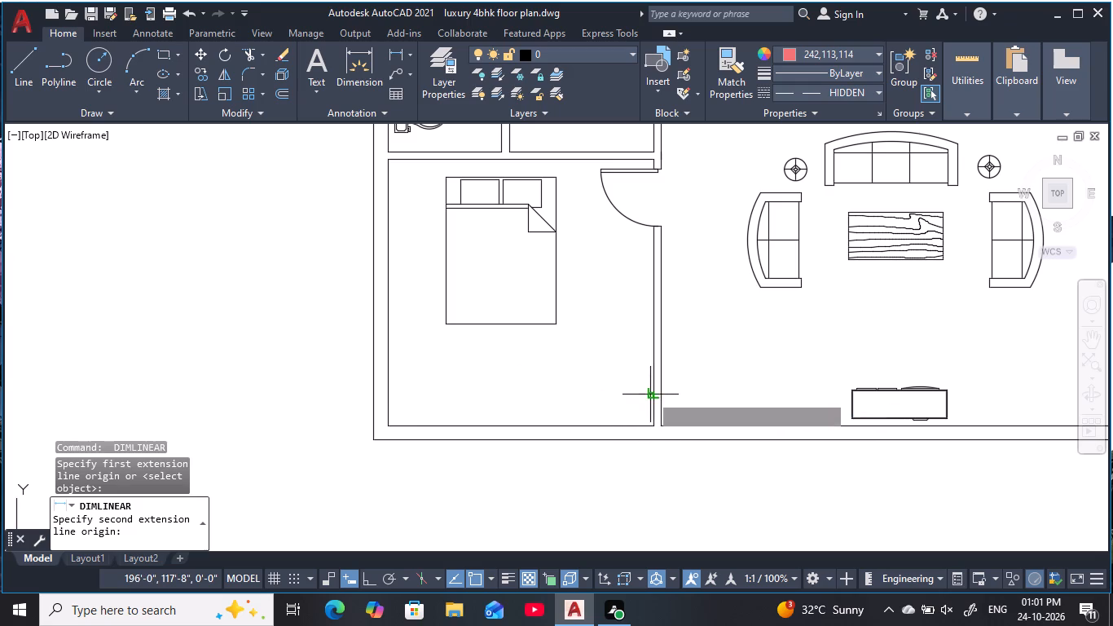
left_click(652, 415)
Dimension the southwest bedroom's inner depth from south to north wall face, with the dimension line between the bed and west wall.
key("space")
middle_click_drag(602, 373, 622, 395)
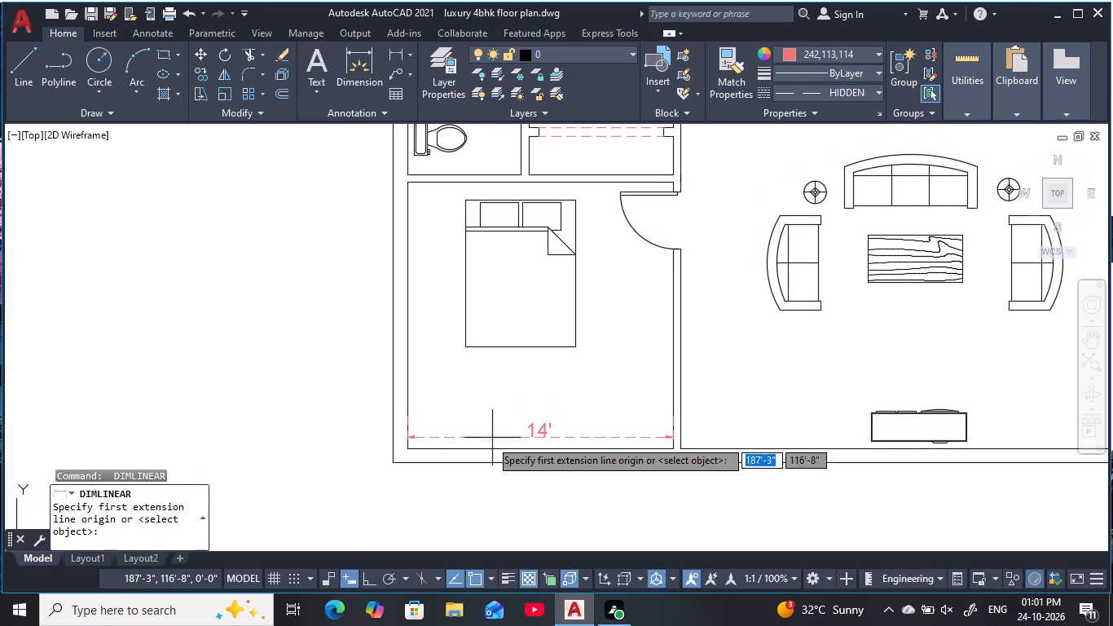
left_click(453, 451)
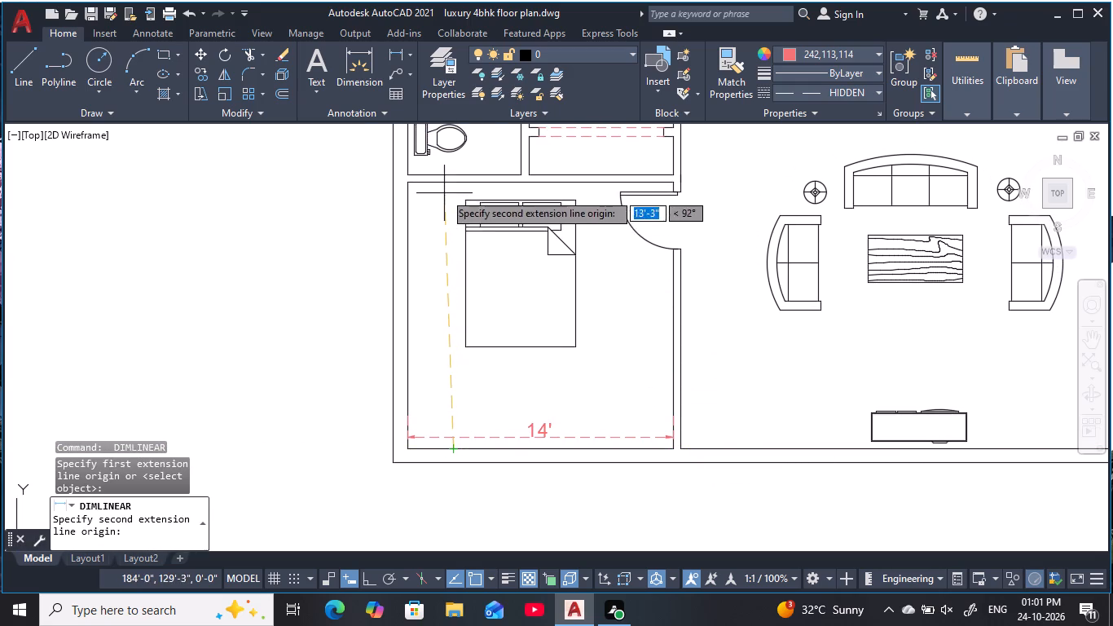
left_click(450, 182)
left_click(430, 231)
Dimension the inner depth of the small bathroom north of the southwest bedroom, from south to north wall face, near its west wall.
key("space")
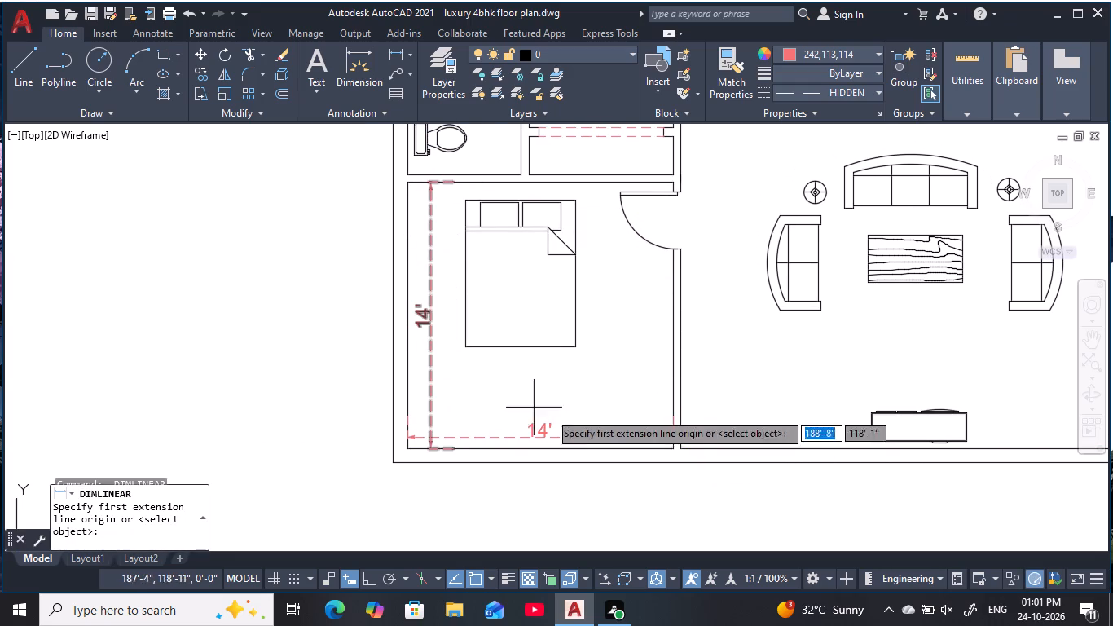
middle_click_drag(569, 416, 256, 408)
scroll(454, 378, "down", 1)
middle_click_drag(450, 383, 290, 428)
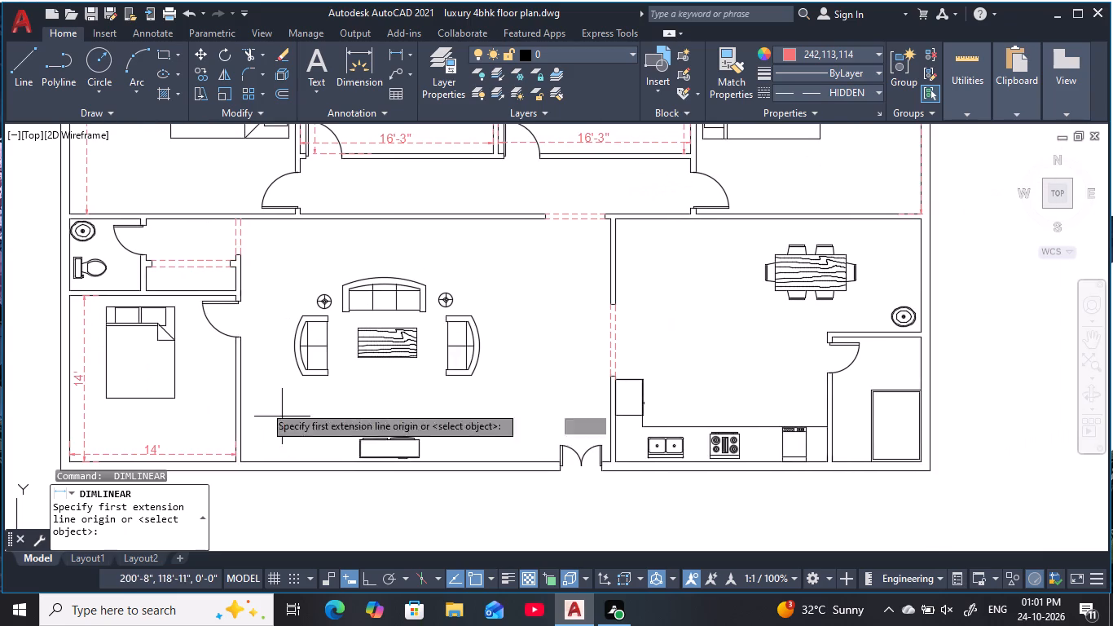
middle_click_drag(0, 289, 297, 371)
middle_click_drag(169, 334, 503, 413)
middle_click_drag(285, 368, 604, 432)
scroll(429, 326, "up", 3)
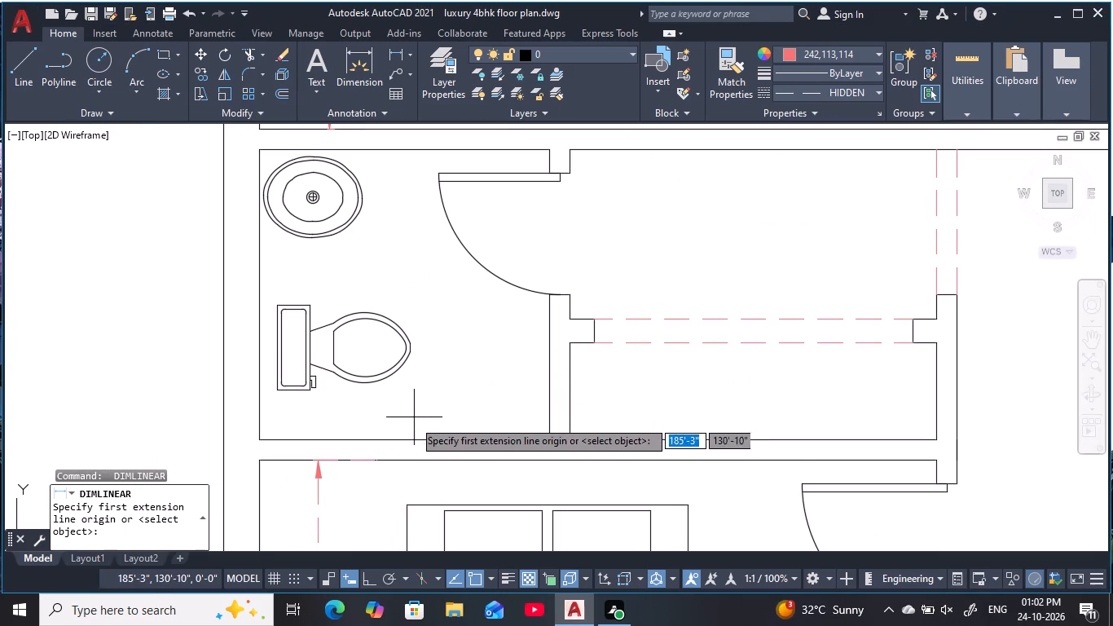
left_click(407, 439)
left_click(416, 151)
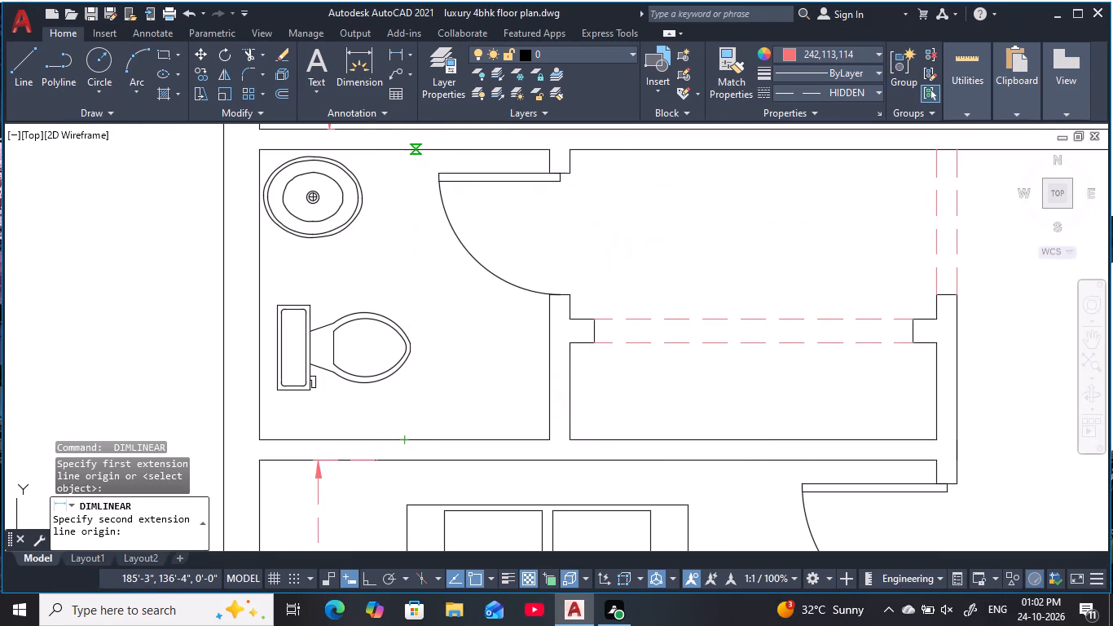
left_click(300, 222)
Dimension the same small bathroom's inner width from west to east wall face, with the dimension line near its south wall.
key("space")
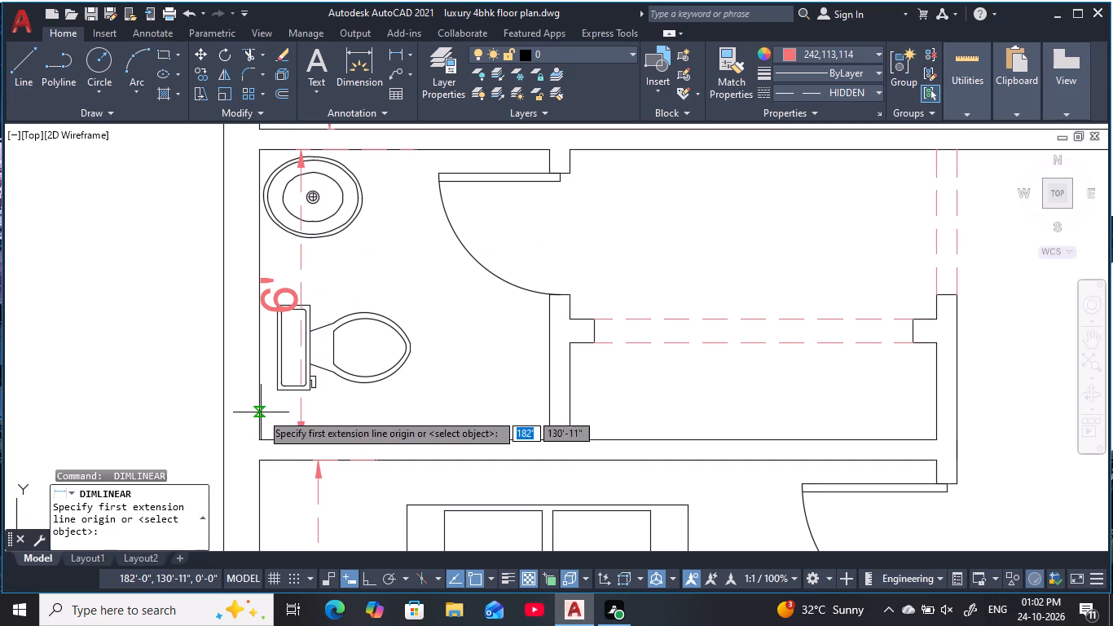
left_click(260, 412)
left_click(545, 421)
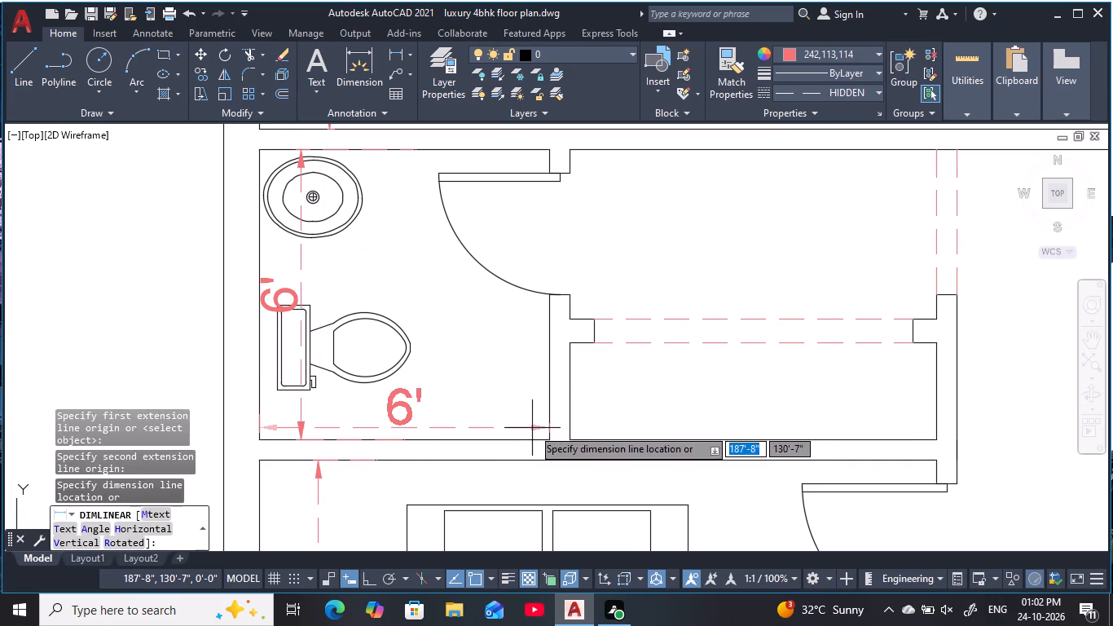
left_click(532, 428)
Dimension the kitchen and dining area's full inner depth from south to north wall face, with the dimension line along its west wall.
middle_click_drag(503, 395, 370, 430)
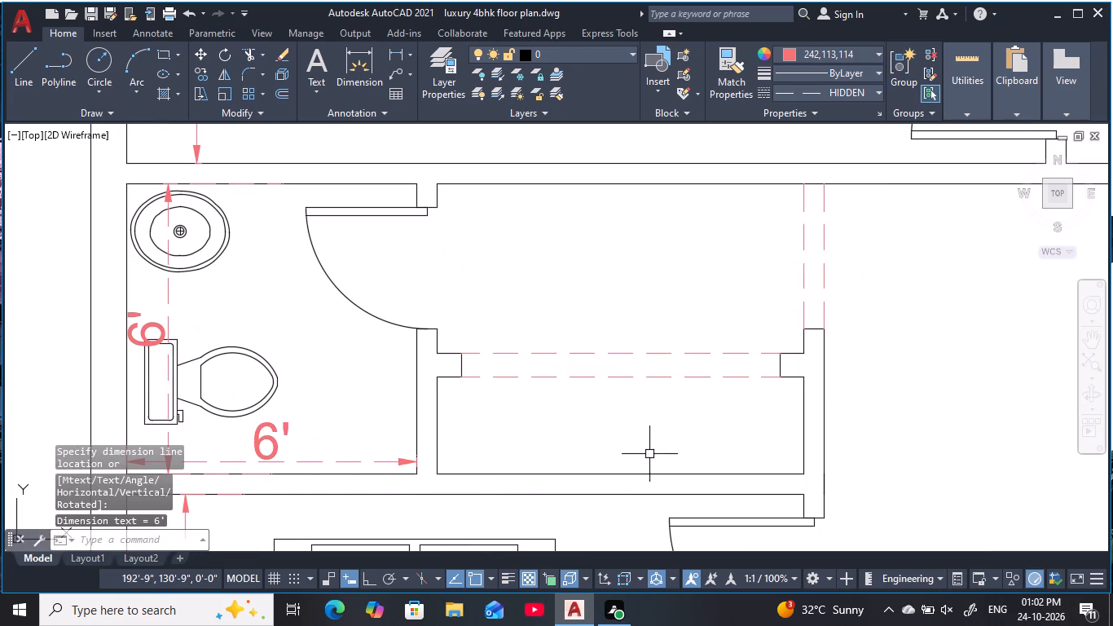
scroll(656, 452, "down", 1)
middle_click_drag(647, 453, 373, 387)
scroll(363, 386, "down", 3)
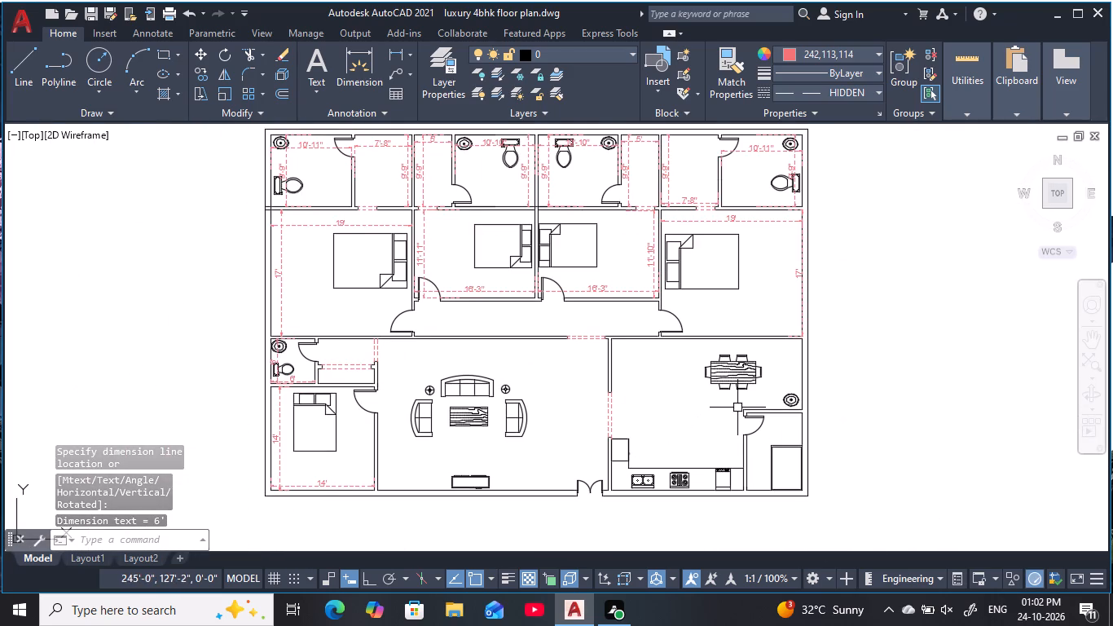
middle_click_drag(732, 408, 539, 407)
scroll(577, 452, "up", 1)
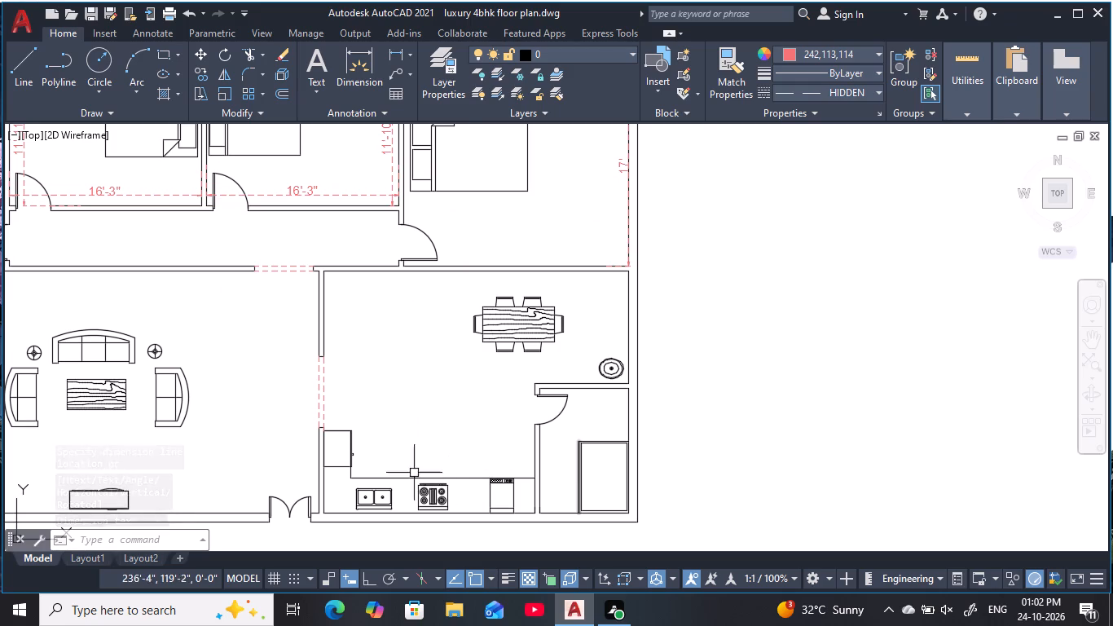
key("space")
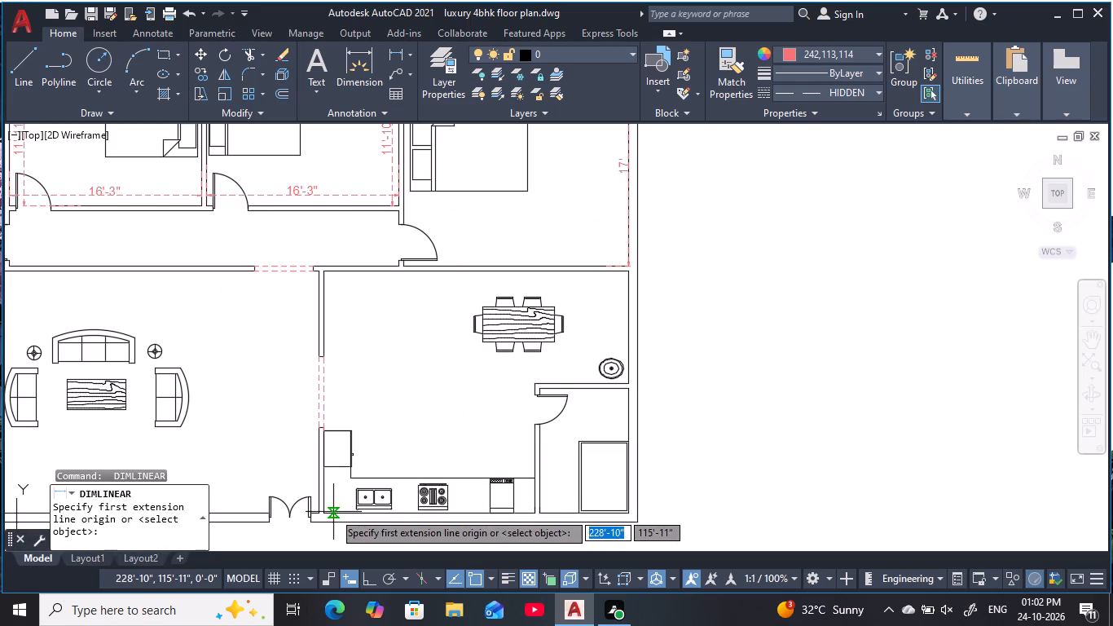
left_click(333, 512)
left_click(335, 271)
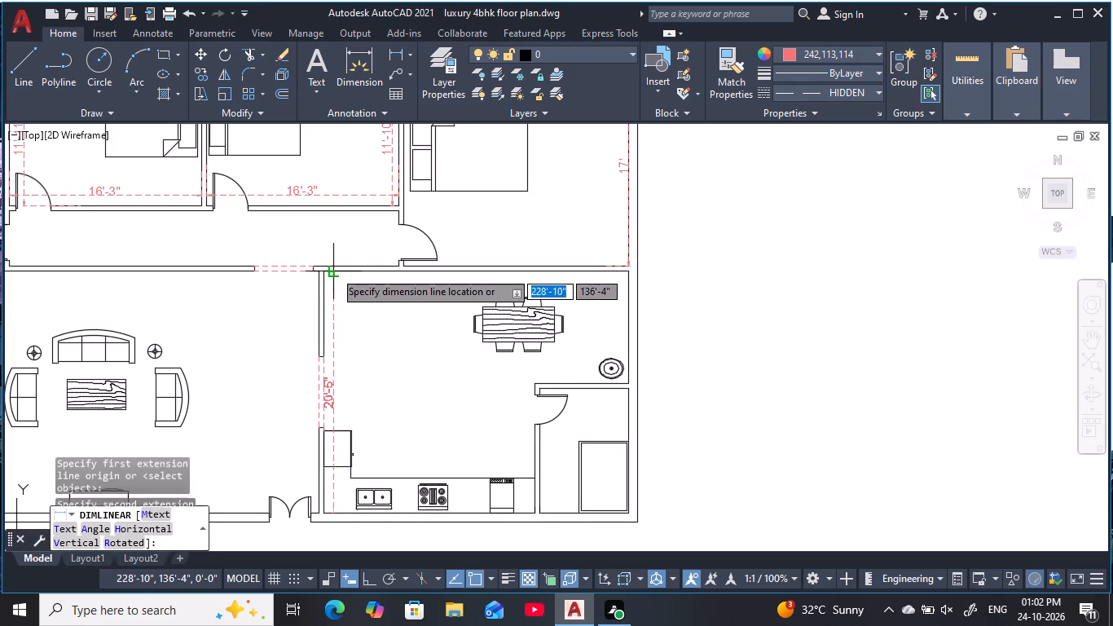
left_click(339, 290)
Dimension the kitchen's inner width between the small southeast room's wall and the west wall, with the dimension line at the counter's edge.
key("space")
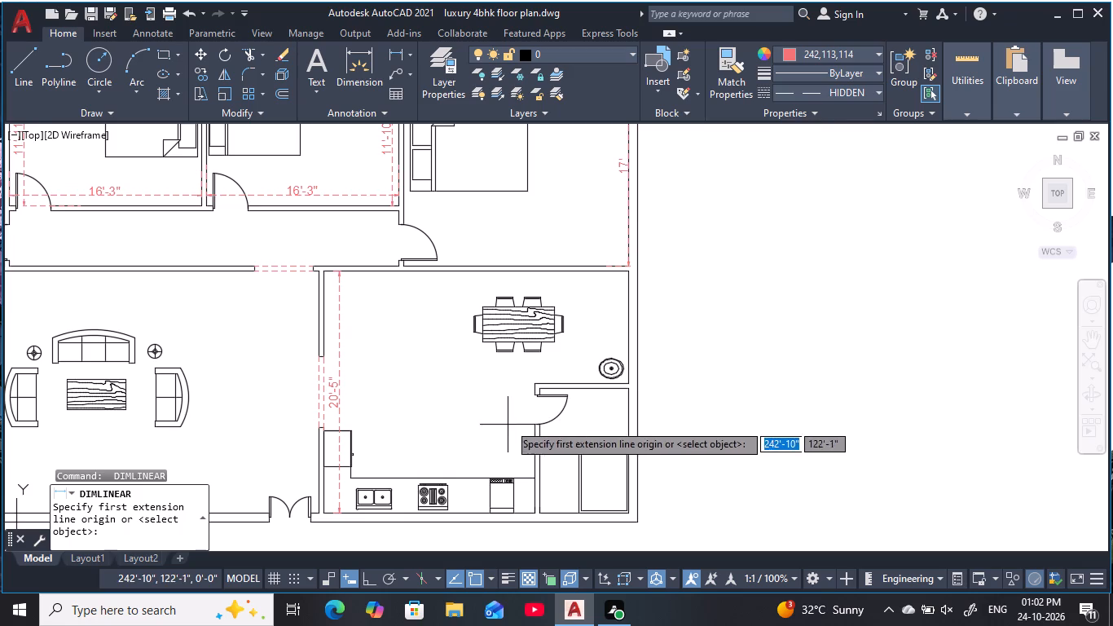
middle_click_drag(477, 366, 517, 372)
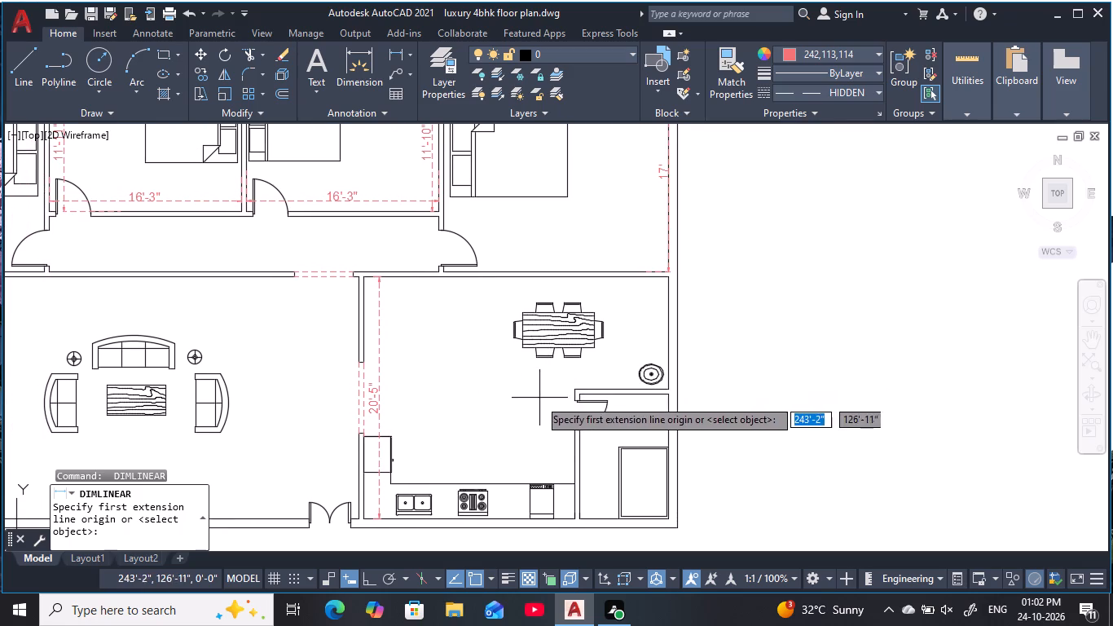
scroll(552, 420, "up", 1)
scroll(550, 431, "down", 1)
middle_click_drag(552, 431, 577, 394)
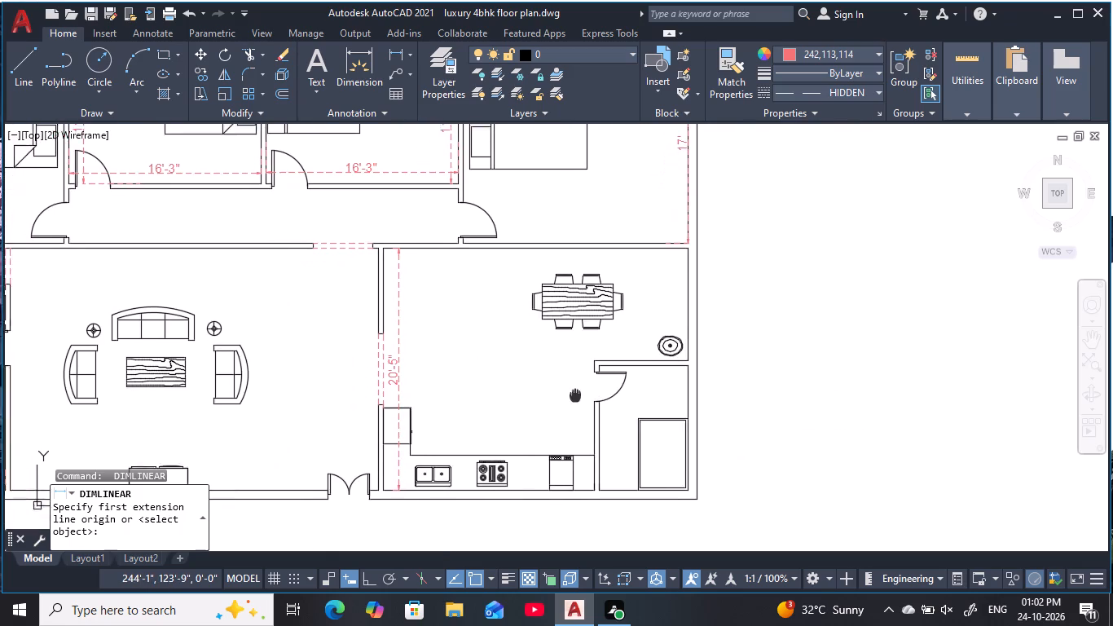
middle_click_drag(577, 394, 583, 391)
scroll(592, 408, "up", 1)
left_click(610, 421)
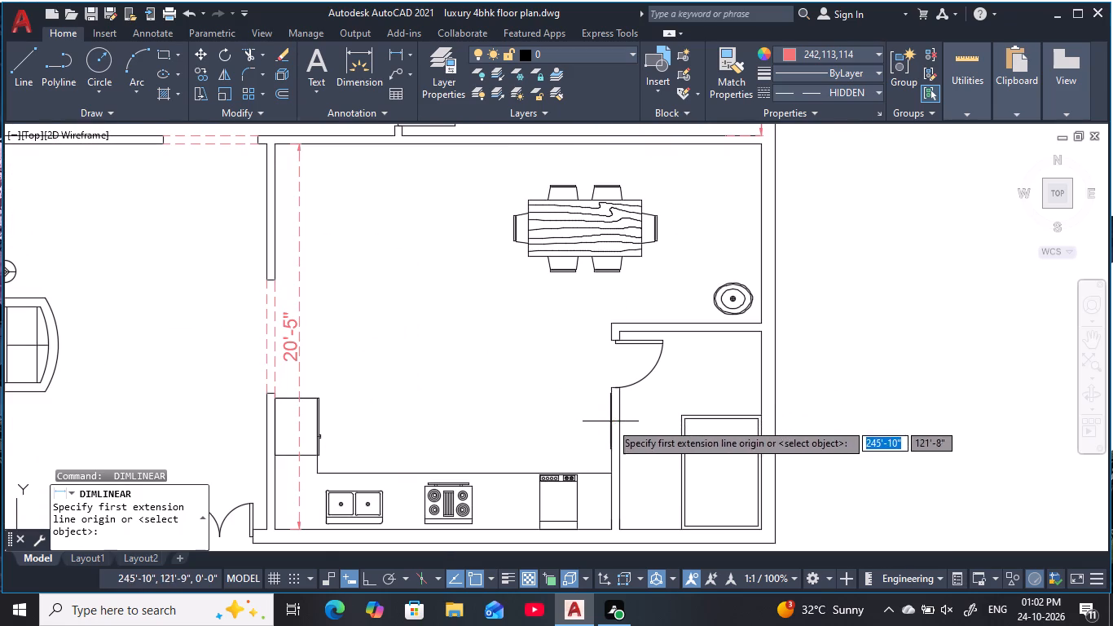
left_click(273, 425)
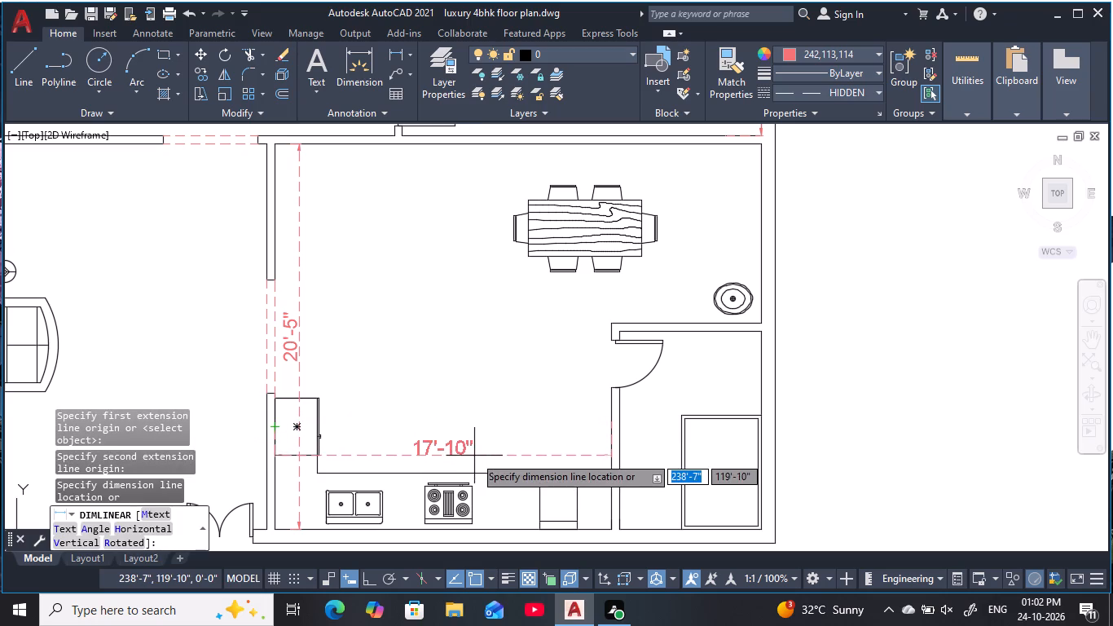
left_click(478, 466)
Dimension the dining area's inner width from west to east wall face, with the dimension line between the table and north wall.
middle_click_drag(472, 389, 473, 456)
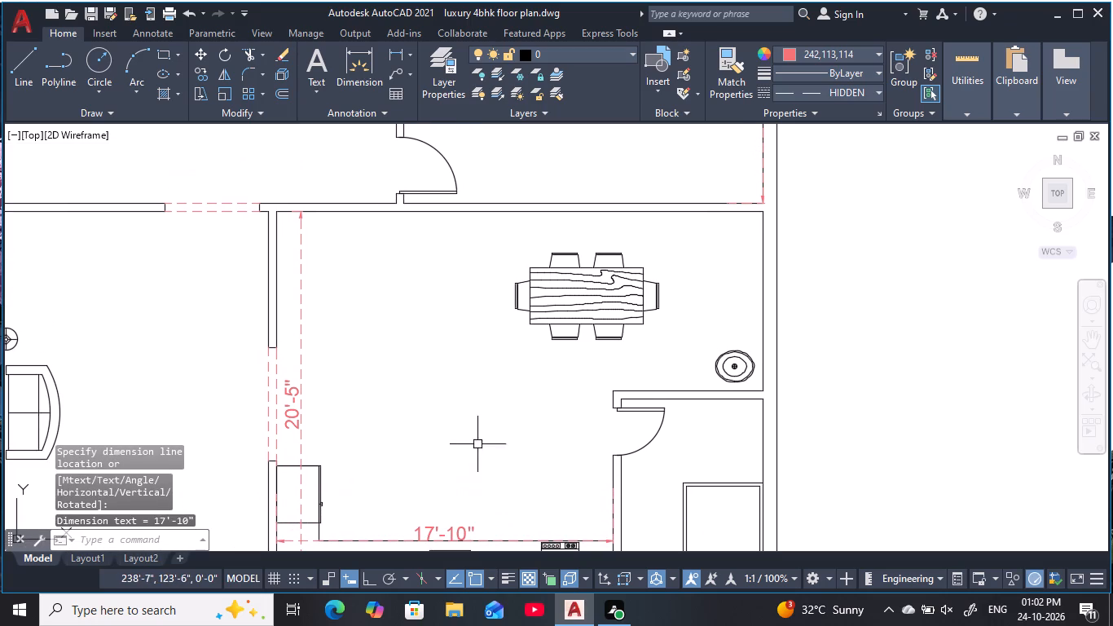
key("space")
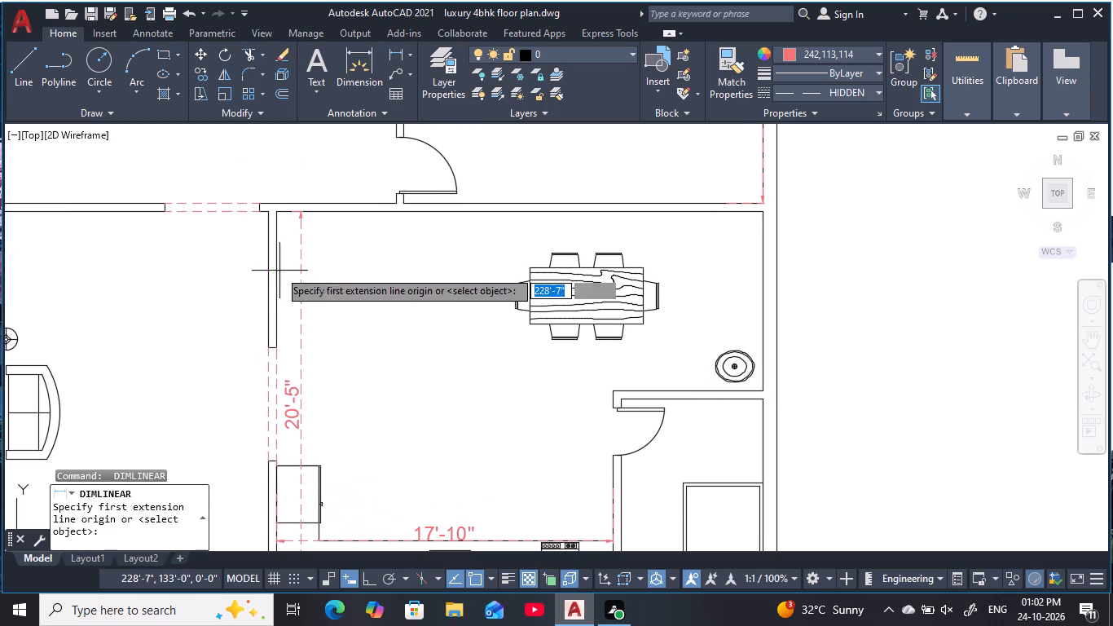
left_click(276, 265)
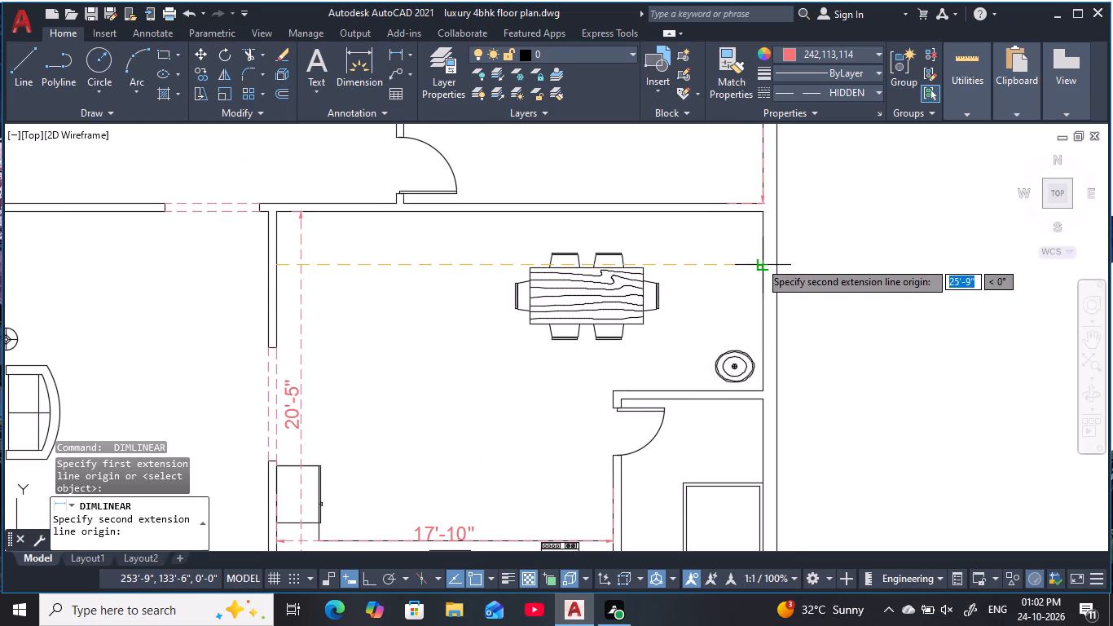
left_click(759, 261)
left_click(735, 239)
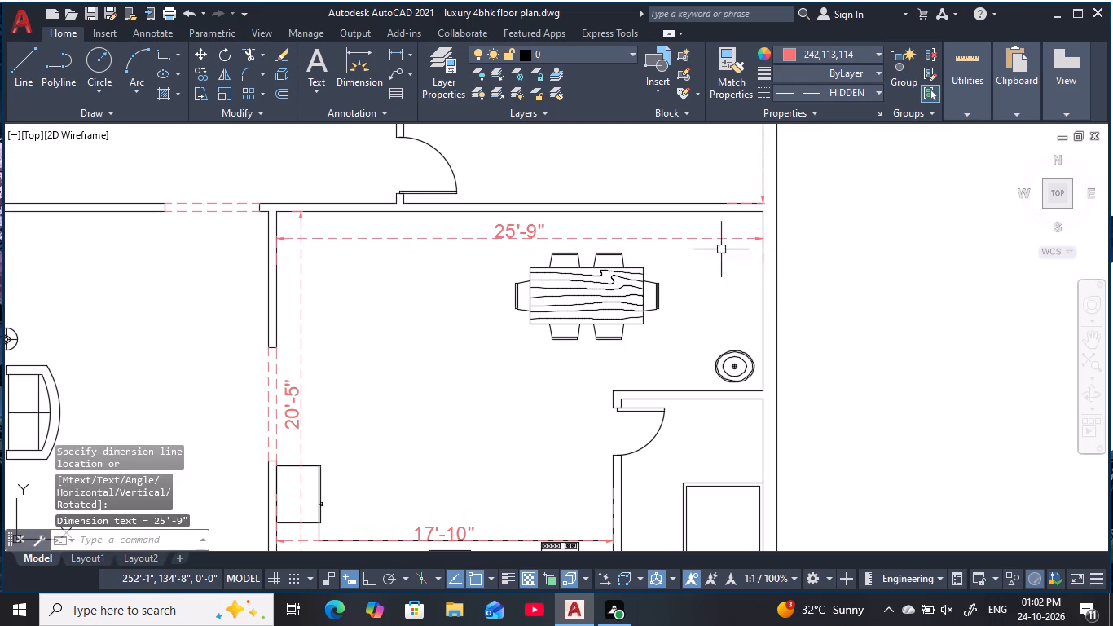
Dimension the small southeast room's inner depth from north to south wall face, with the dimension line near its west wall.
middle_click_drag(666, 319, 613, 235)
key("space")
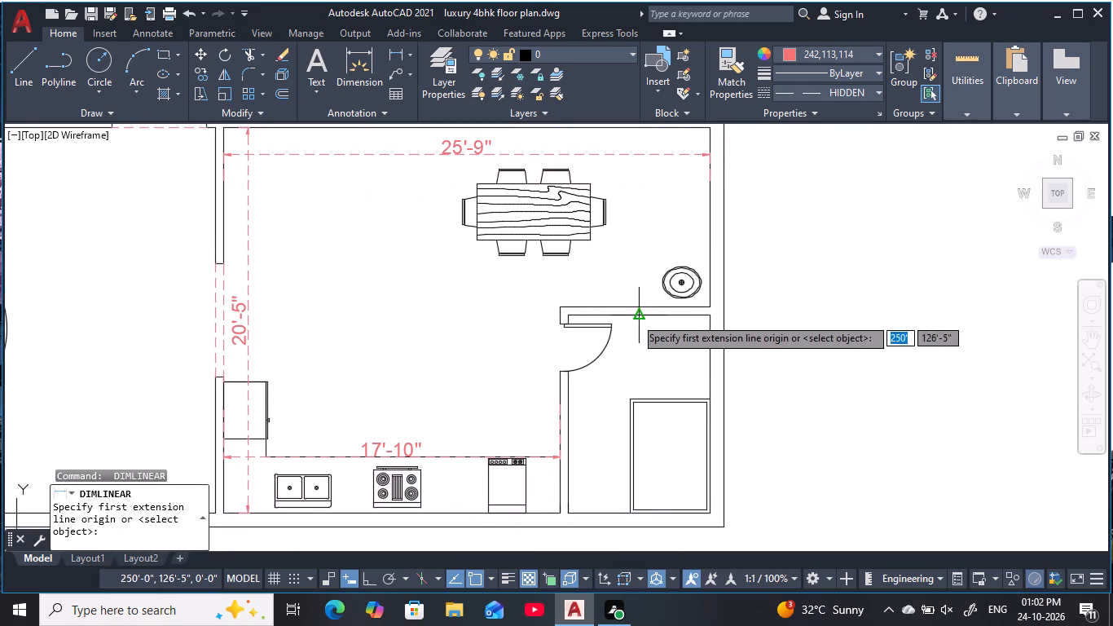
left_click(635, 317)
left_click(618, 513)
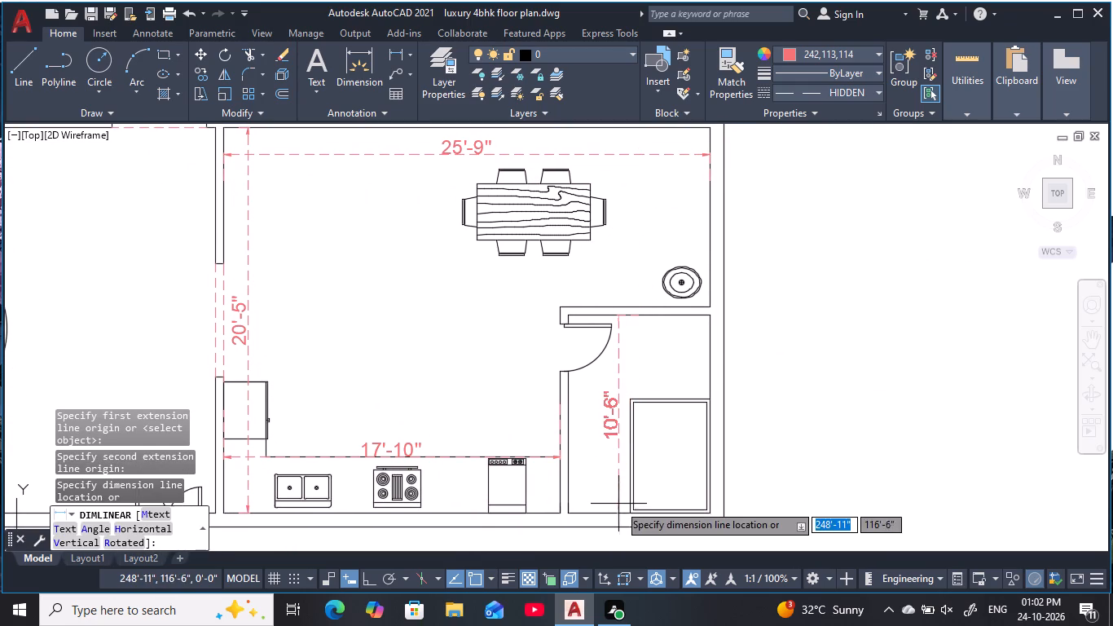
left_click(586, 491)
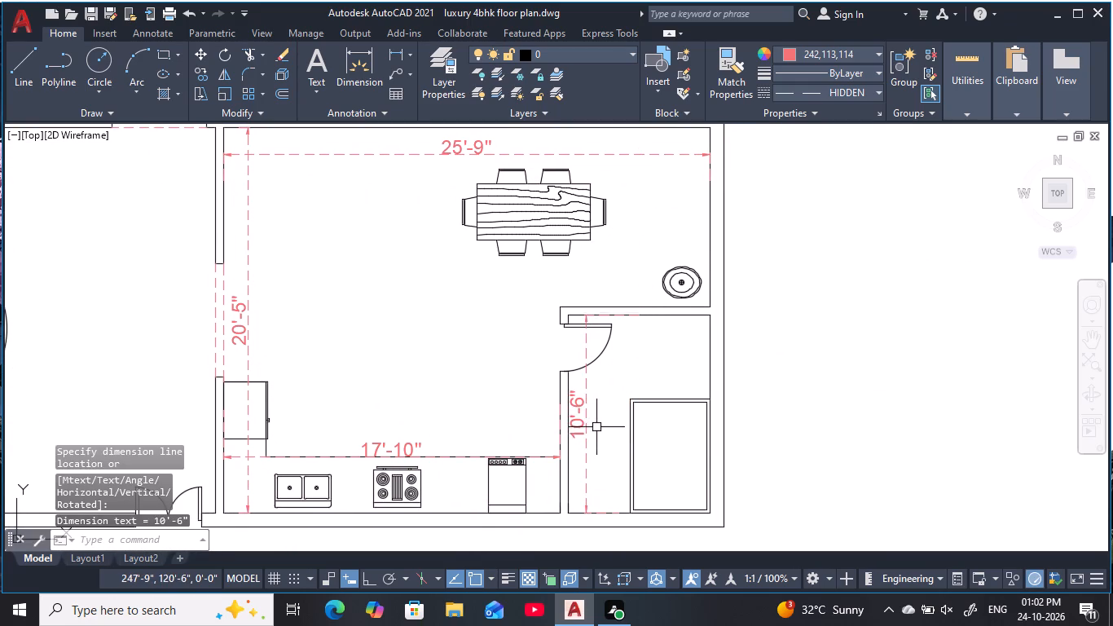
Dimension the small southeast room's inner width from its northwest inner corner to the east wall, just south of its north wall.
key("space")
scroll(582, 309, "up", 2)
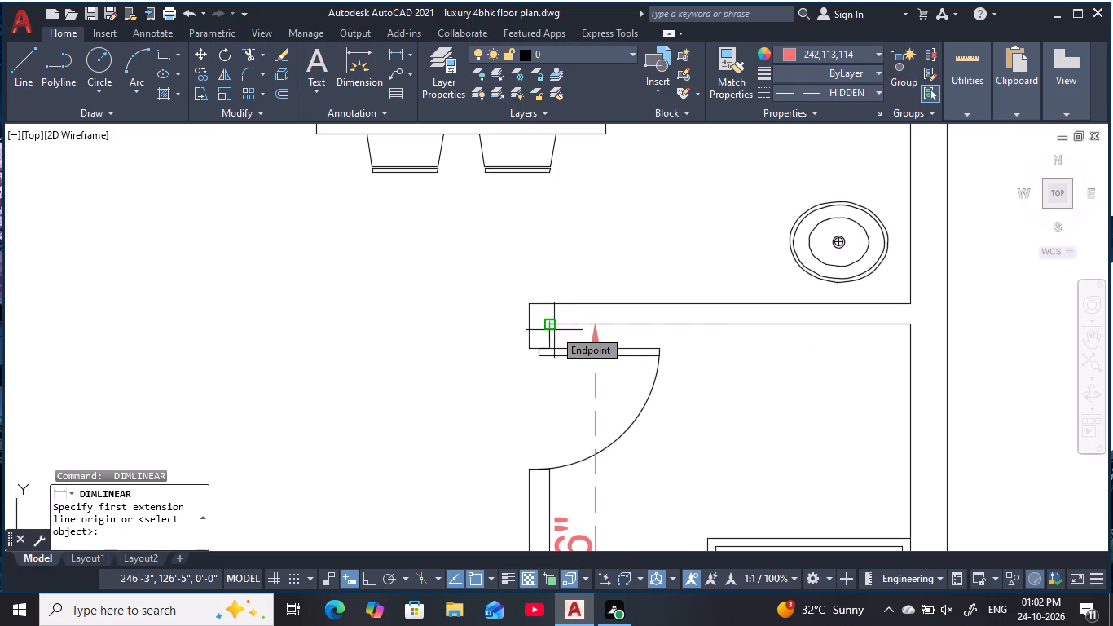
left_click(551, 327)
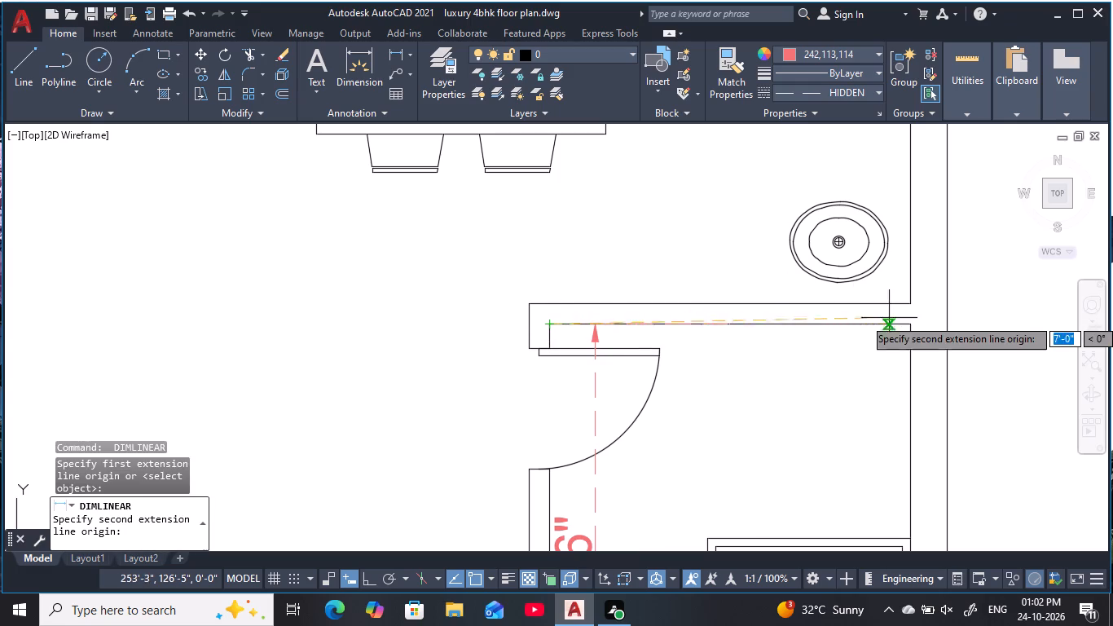
left_click(914, 323)
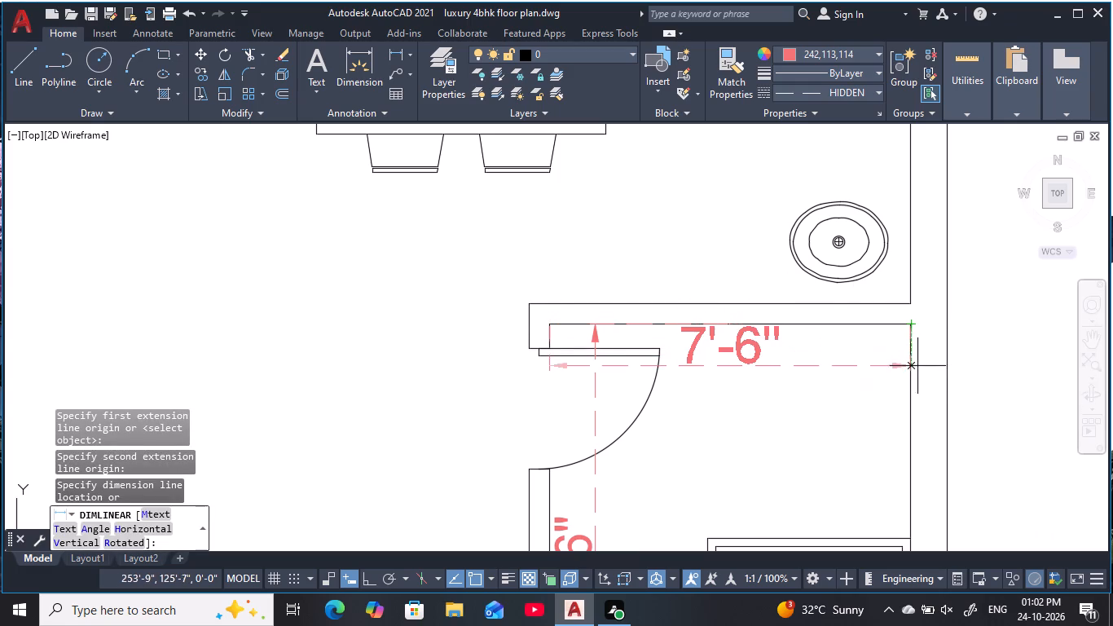
left_click(917, 371)
Dimension the living room's inner depth from north to south wall face, with the dimension line near its west wall.
scroll(854, 357, "down", 2)
middle_click_drag(848, 362, 862, 307)
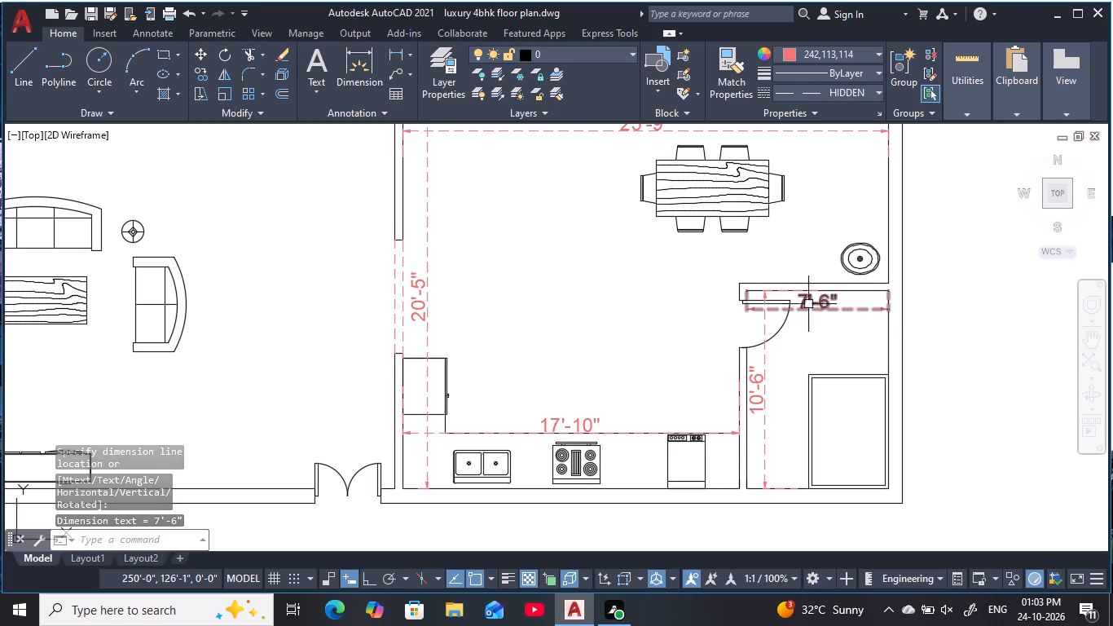
scroll(663, 317, "down", 1)
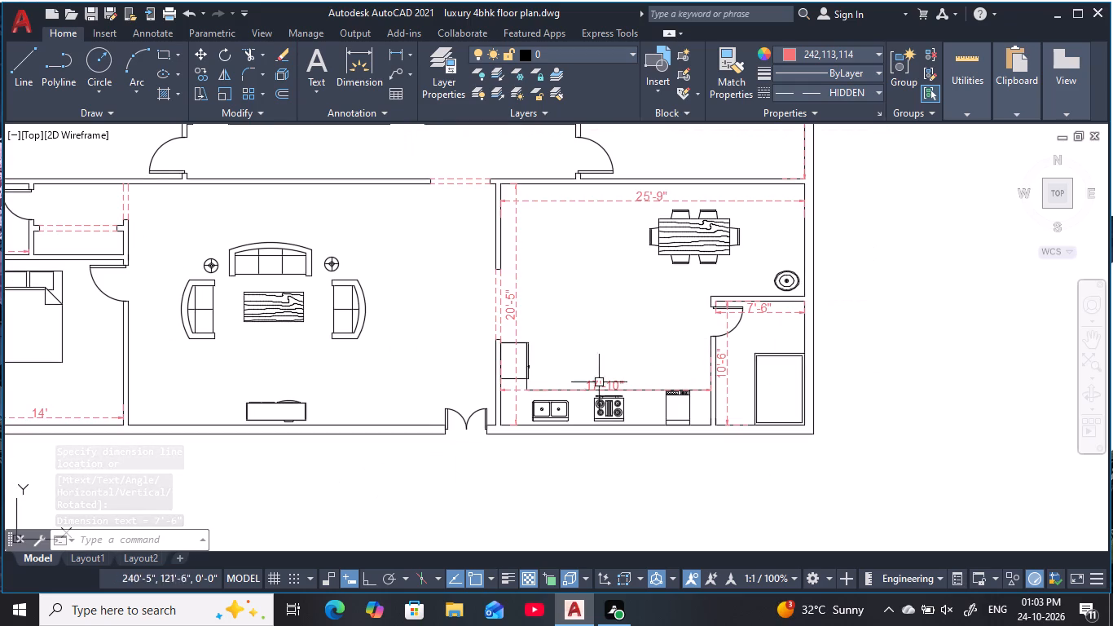
middle_click_drag(411, 394, 583, 411)
key("space")
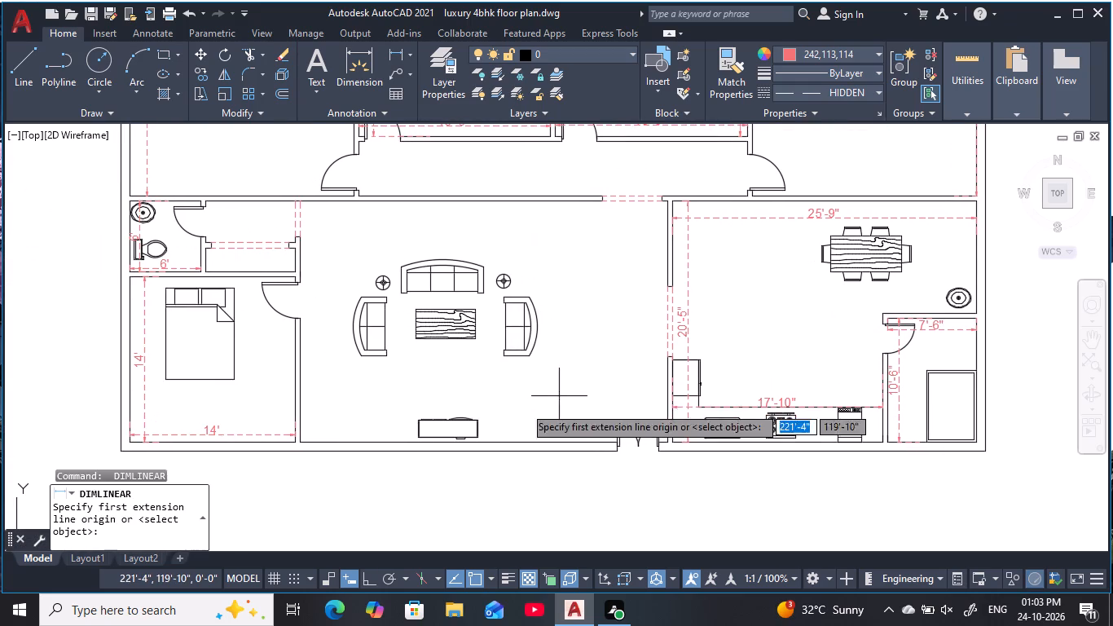
scroll(330, 229, "up", 1)
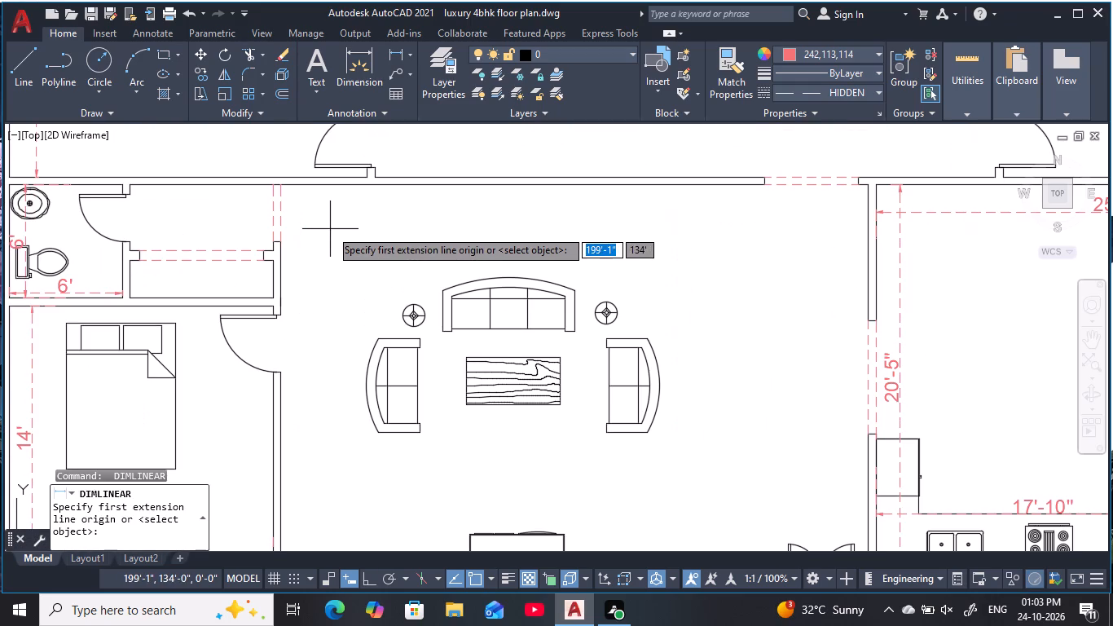
left_click(325, 185)
middle_click_drag(338, 292, 328, 157)
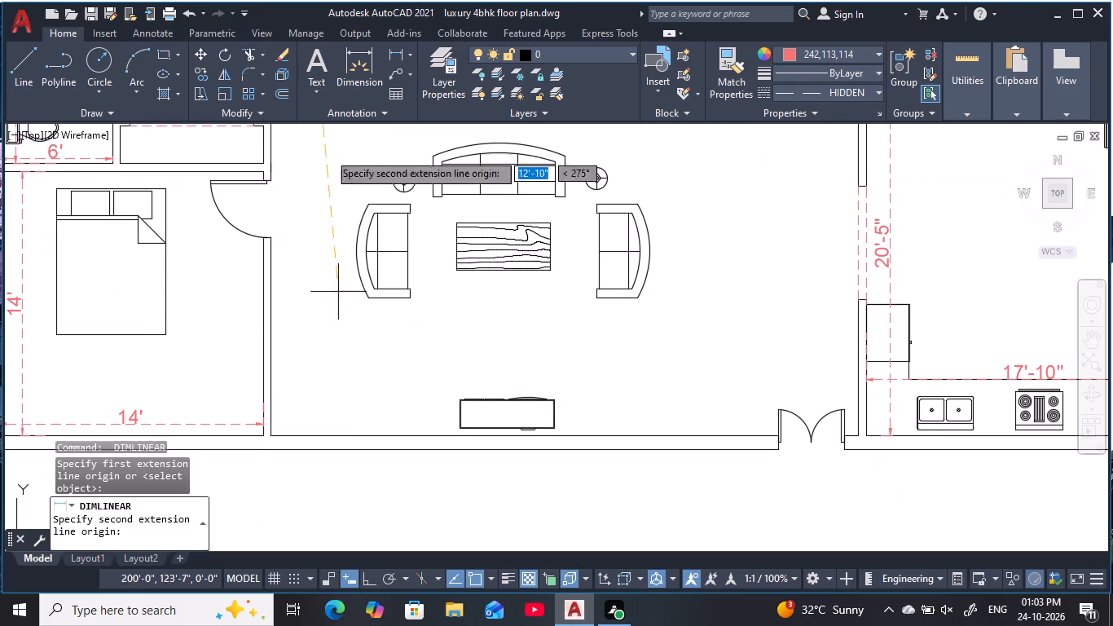
left_click(312, 435)
left_click(301, 428)
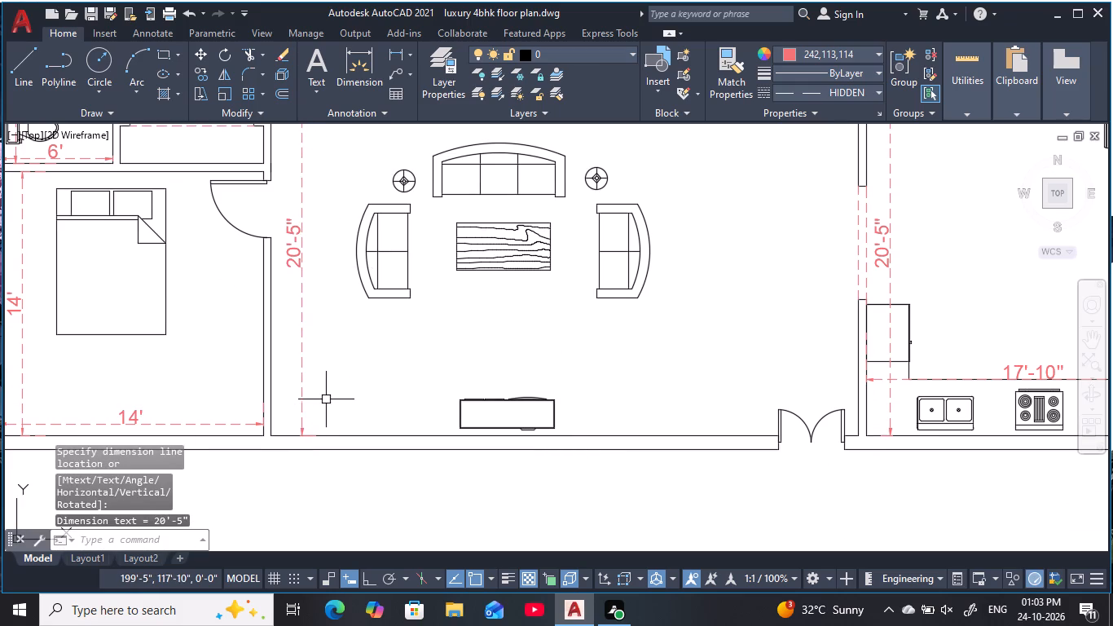
Dimension the living room's inner width from west to east wall face, with the dimension line just north of the TV unit.
key("space")
left_click(272, 365)
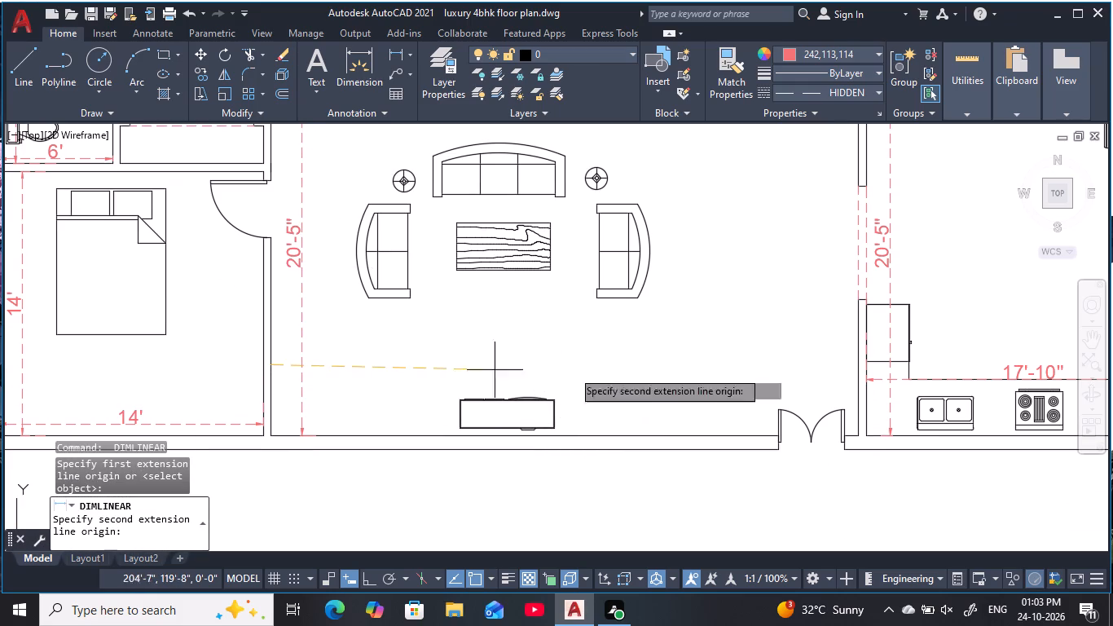
left_click(856, 367)
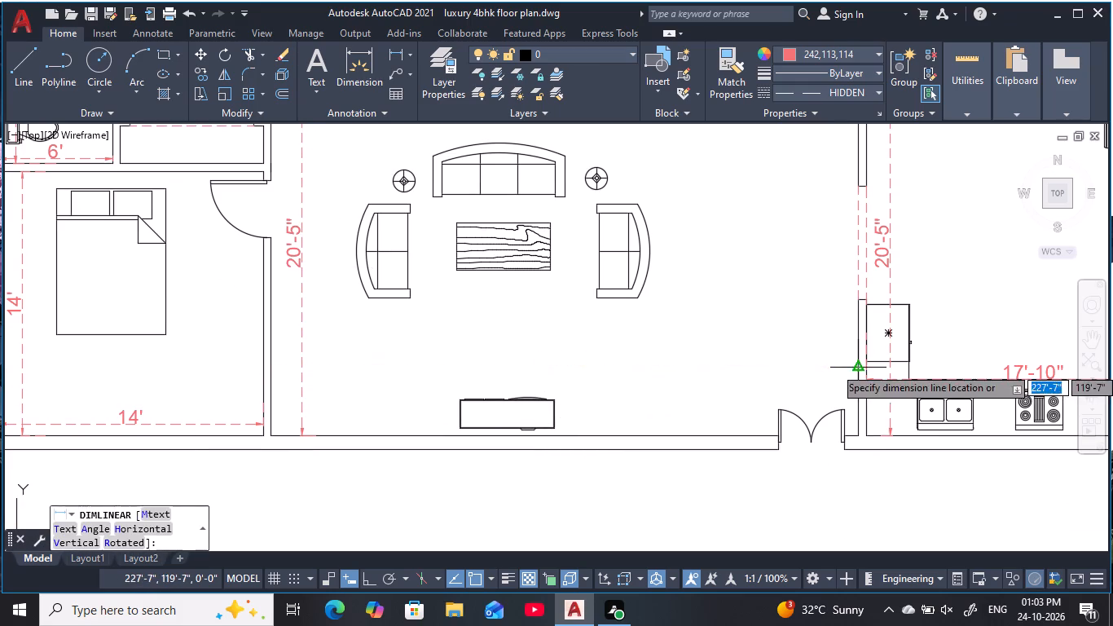
left_click(820, 386)
Review the room dimensions across the whole floor plan.
scroll(684, 371, "down", 1)
middle_click_drag(684, 373, 686, 420)
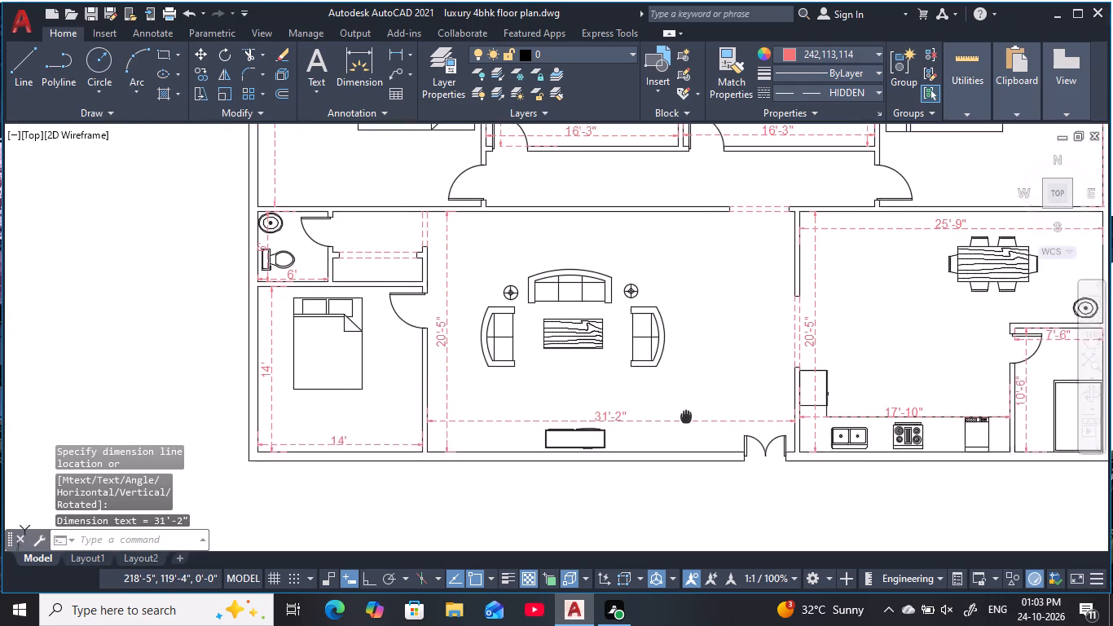
middle_click_drag(686, 420, 675, 456)
scroll(683, 312, "down", 1)
middle_click_drag(684, 326, 649, 414)
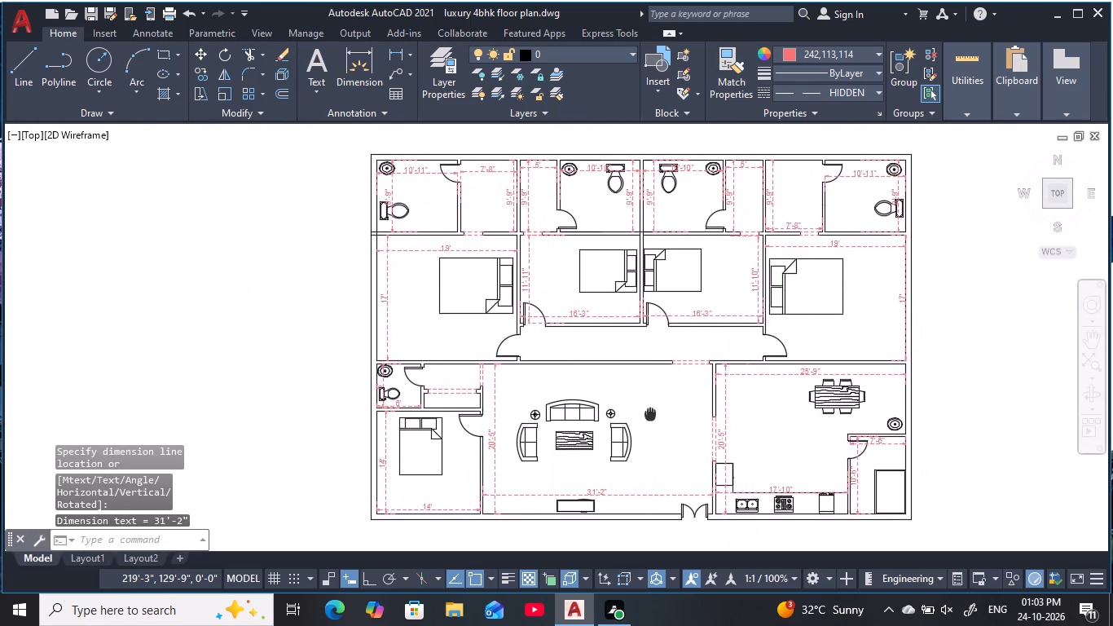
middle_click_drag(649, 414, 640, 405)
key("Escape")
key("Escape")
key("Escape")
key("Escape")
key("Escape")
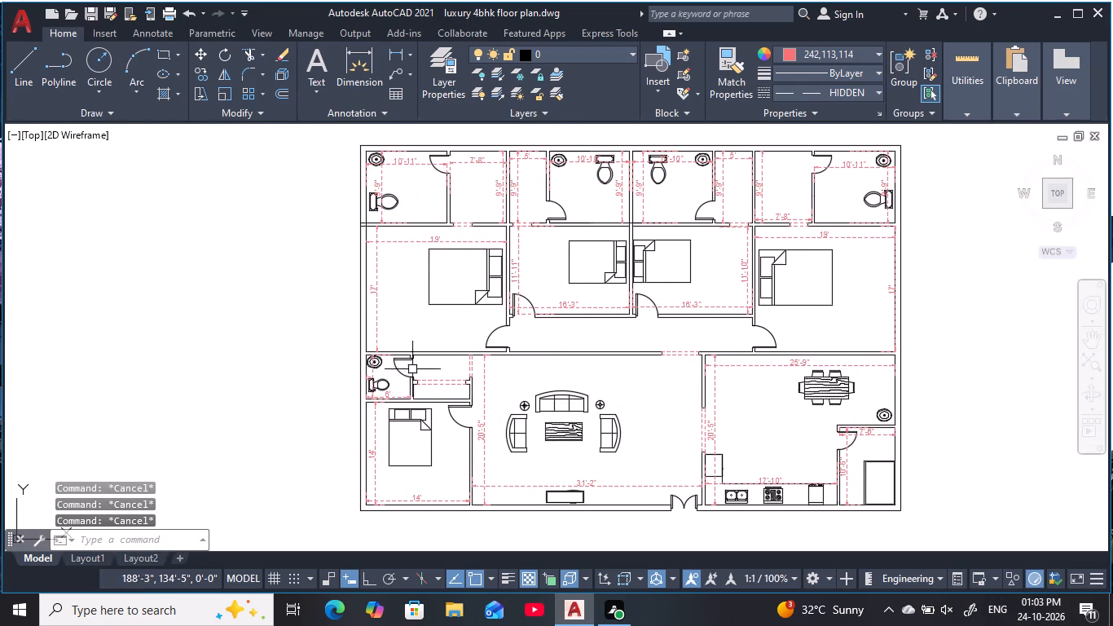
key("Escape")
key("Escape")
key("Escape")
scroll(445, 350, "up", 1)
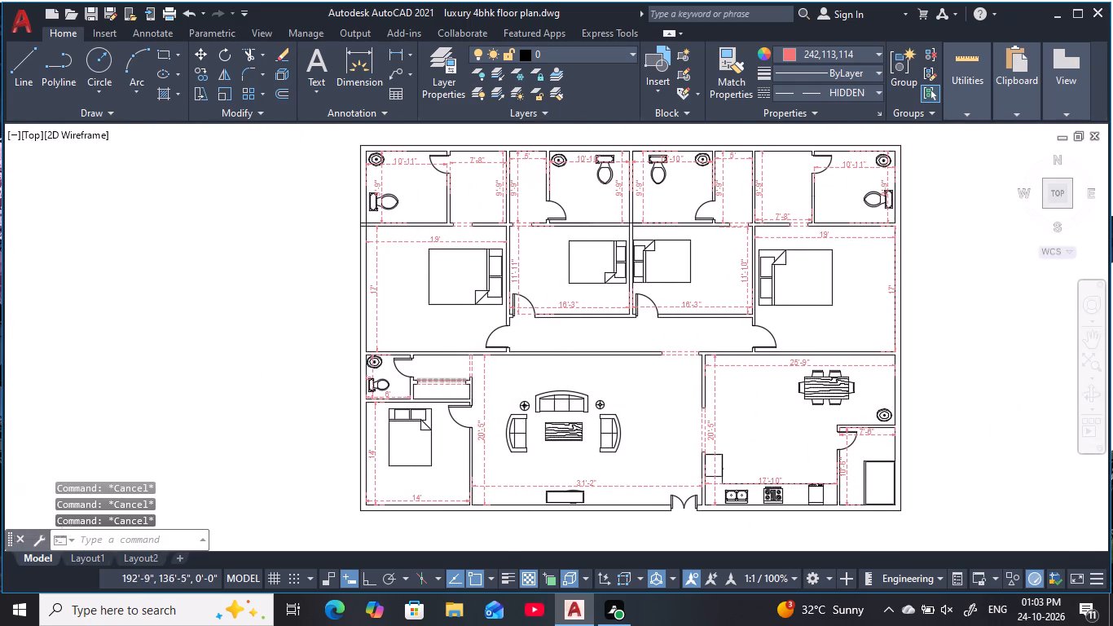
middle_click_drag(464, 292, 409, 350)
scroll(408, 351, "down", 1)
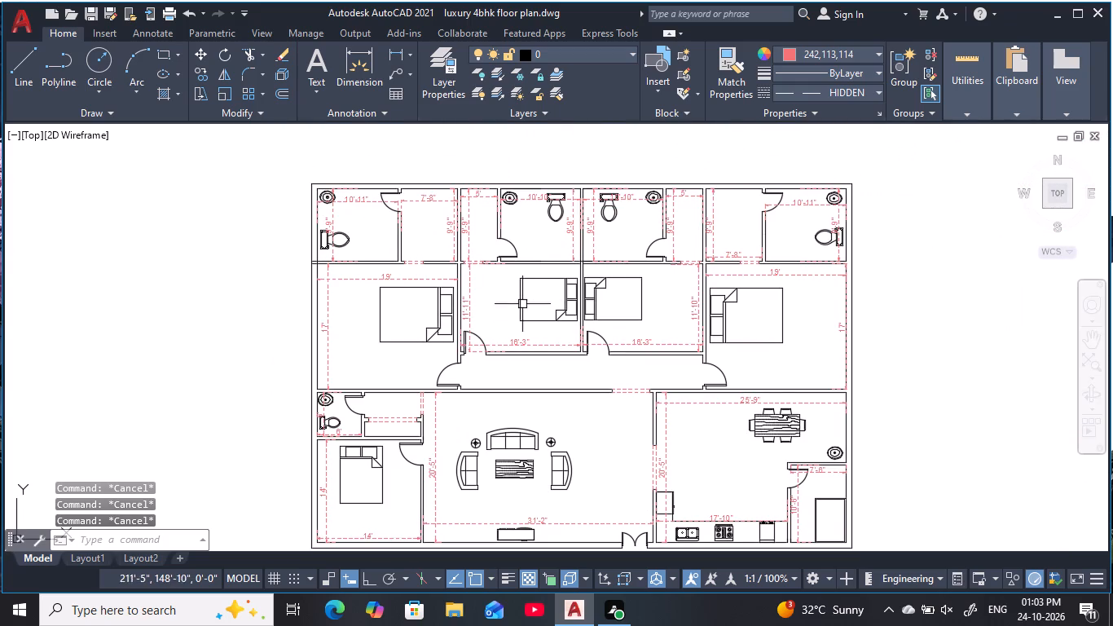
key("Escape")
key("Escape")
key("Escape")
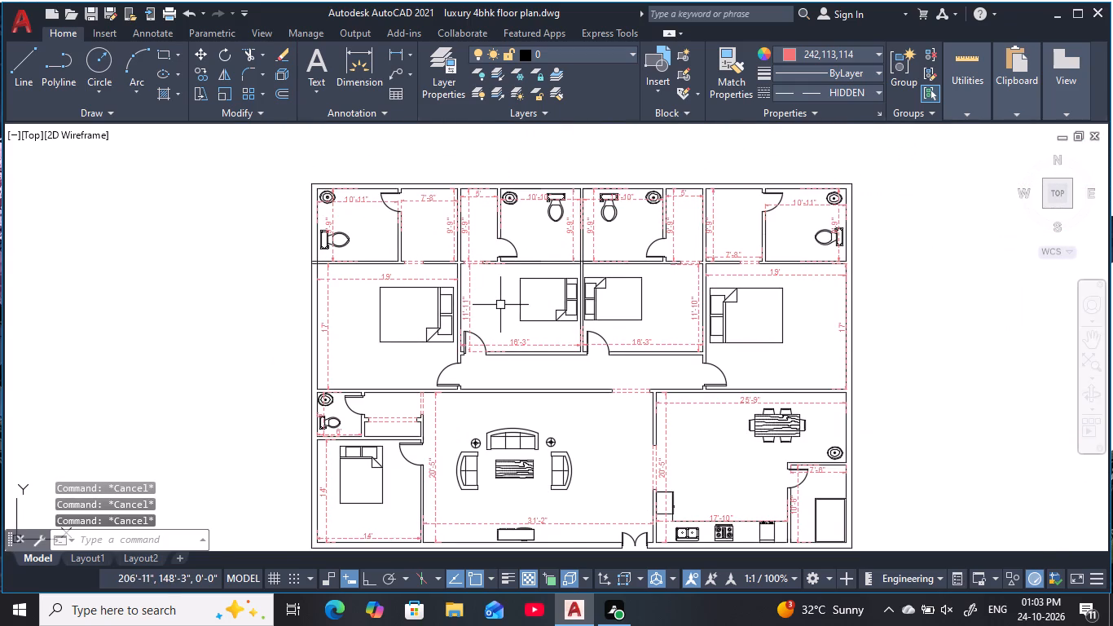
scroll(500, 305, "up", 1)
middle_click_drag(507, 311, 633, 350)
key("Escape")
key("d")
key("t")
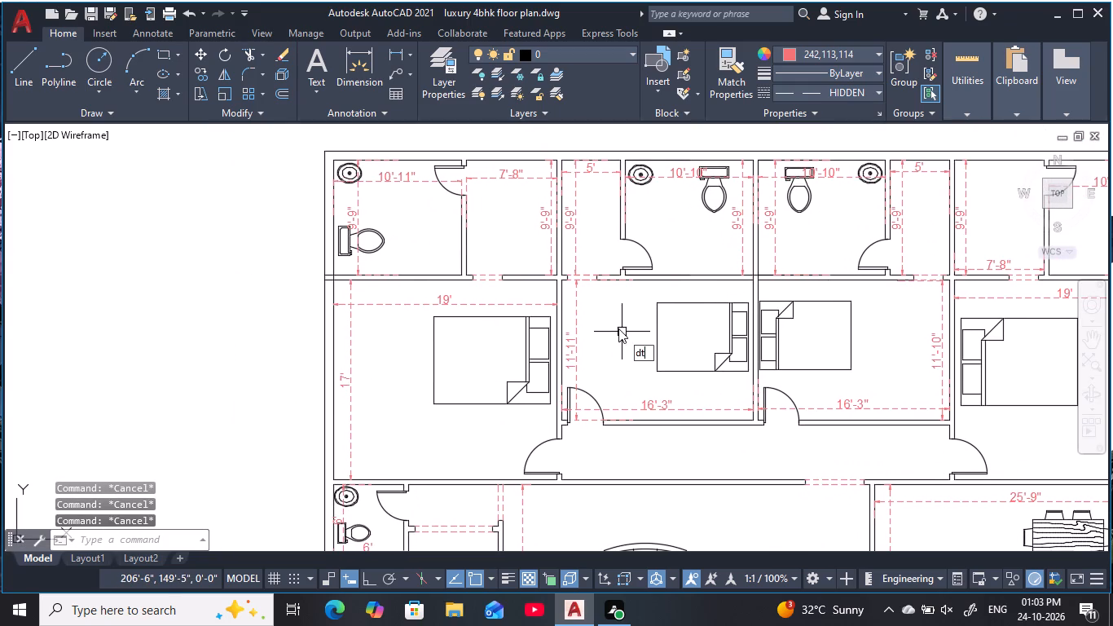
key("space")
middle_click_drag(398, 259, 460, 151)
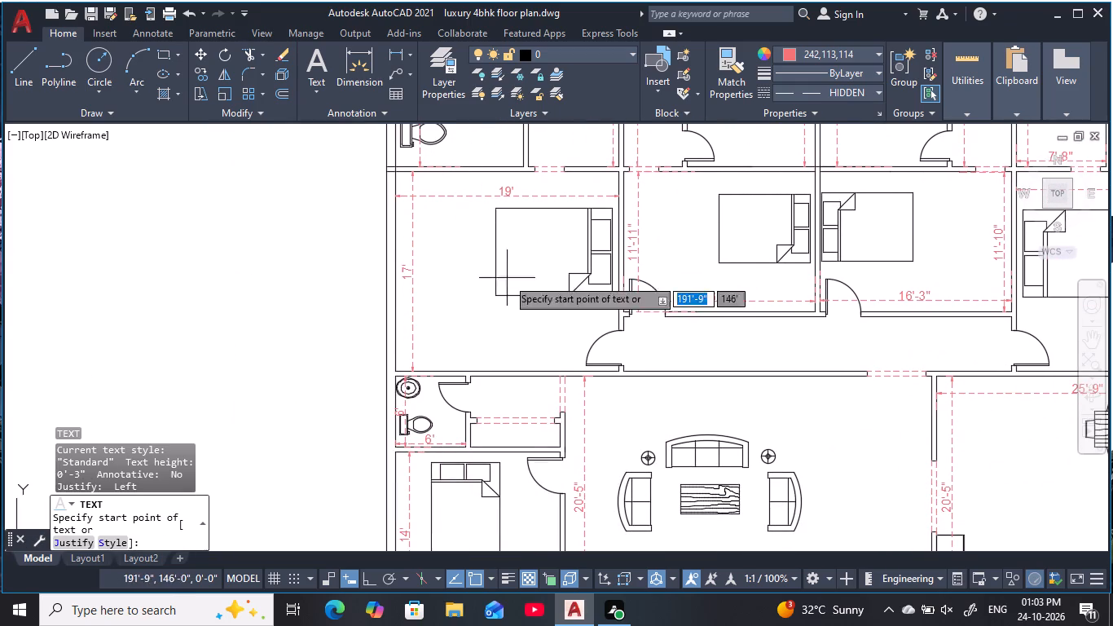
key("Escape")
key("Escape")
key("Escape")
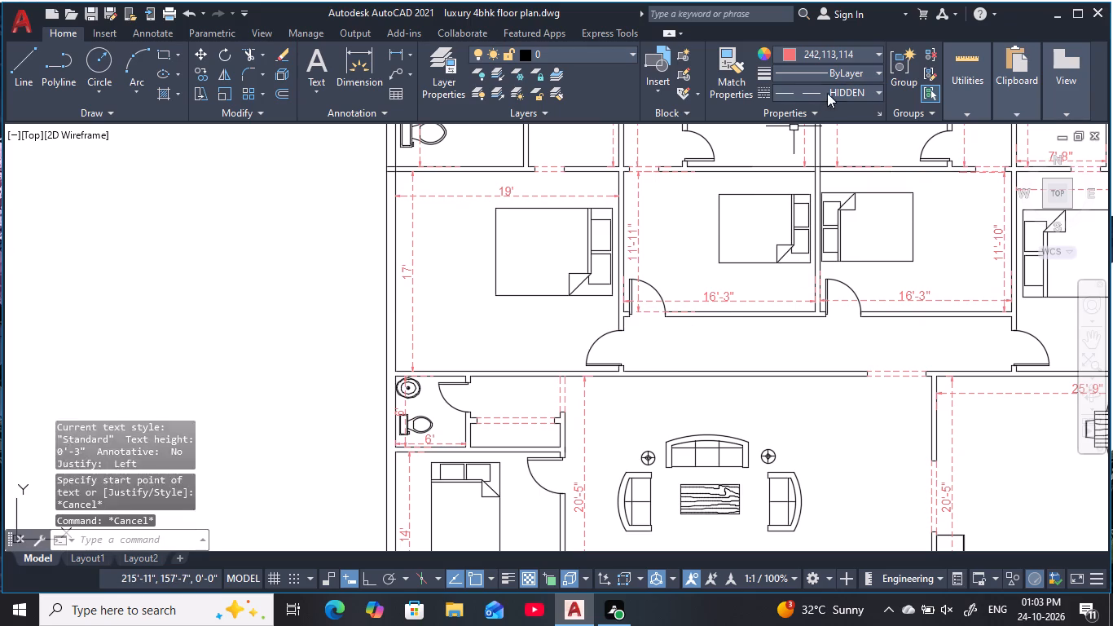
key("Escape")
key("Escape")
Set the current object colour to 94,103,175.
left_click(859, 54)
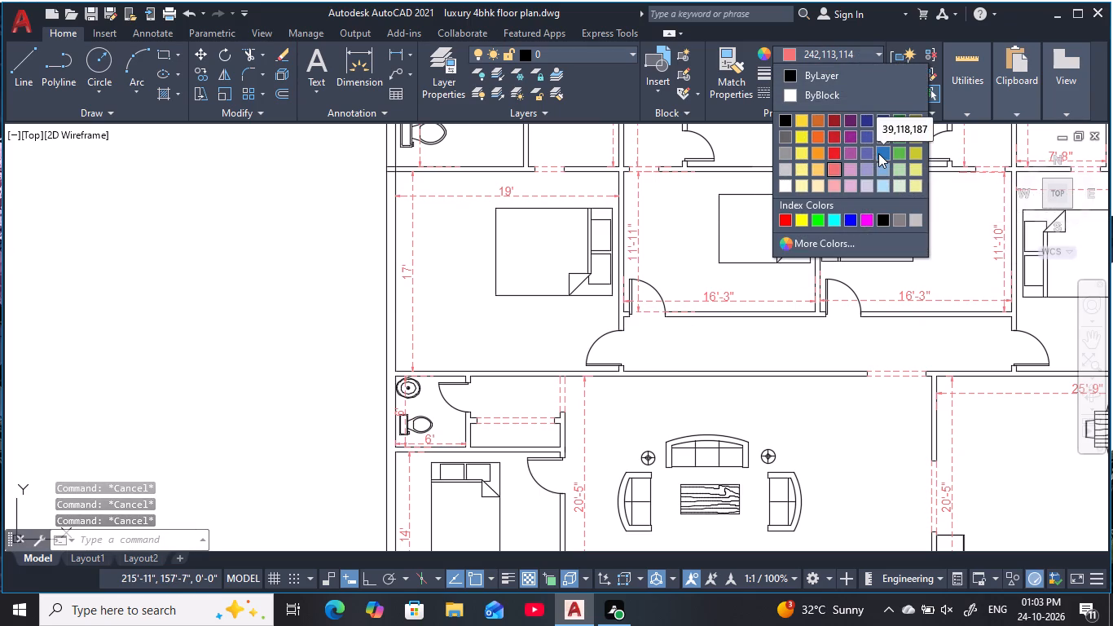
left_click(871, 153)
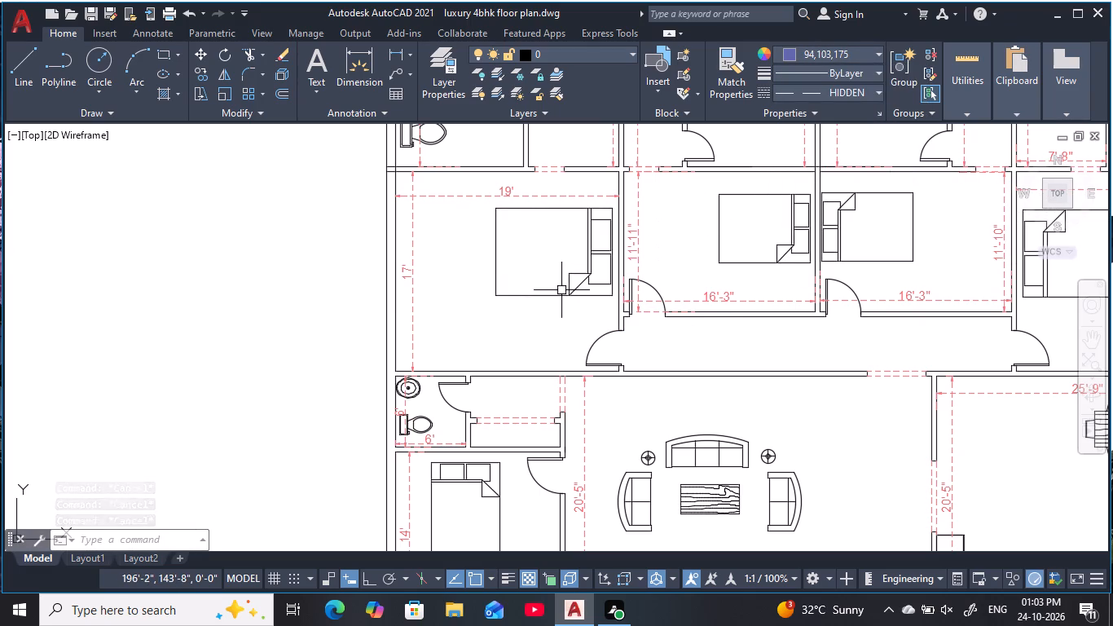
Label the westernmost 19' by 17' bedroom "BED ROOM" below its bed, using single-line text 9 inches high with 0 rotation and Ortho on.
type("dt")
key("space")
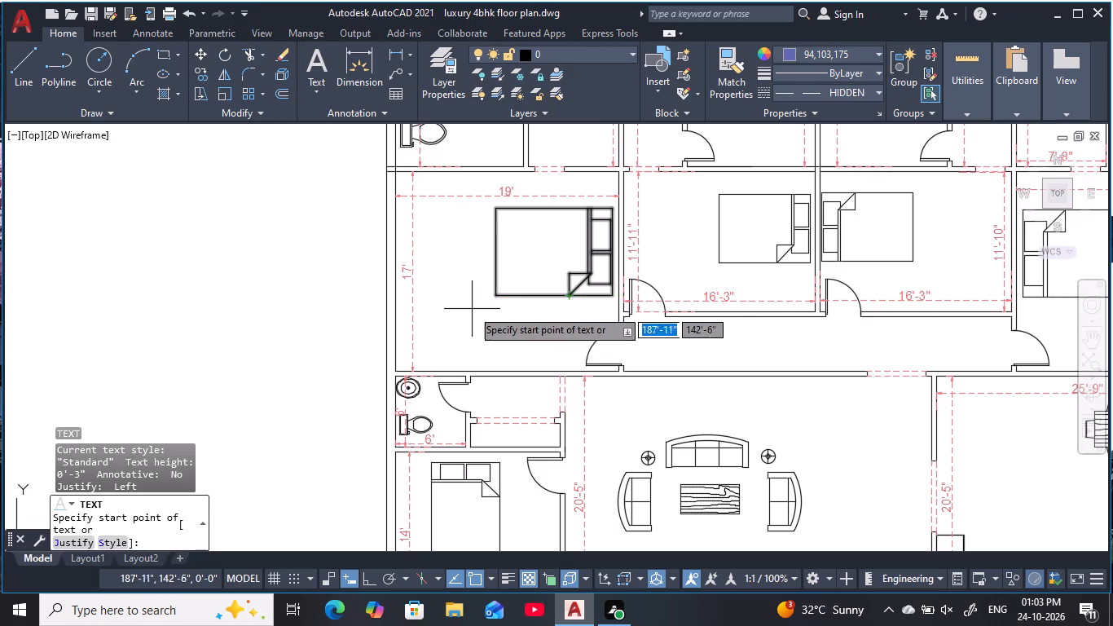
scroll(448, 321, "up", 1)
middle_click_drag(448, 321, 398, 319)
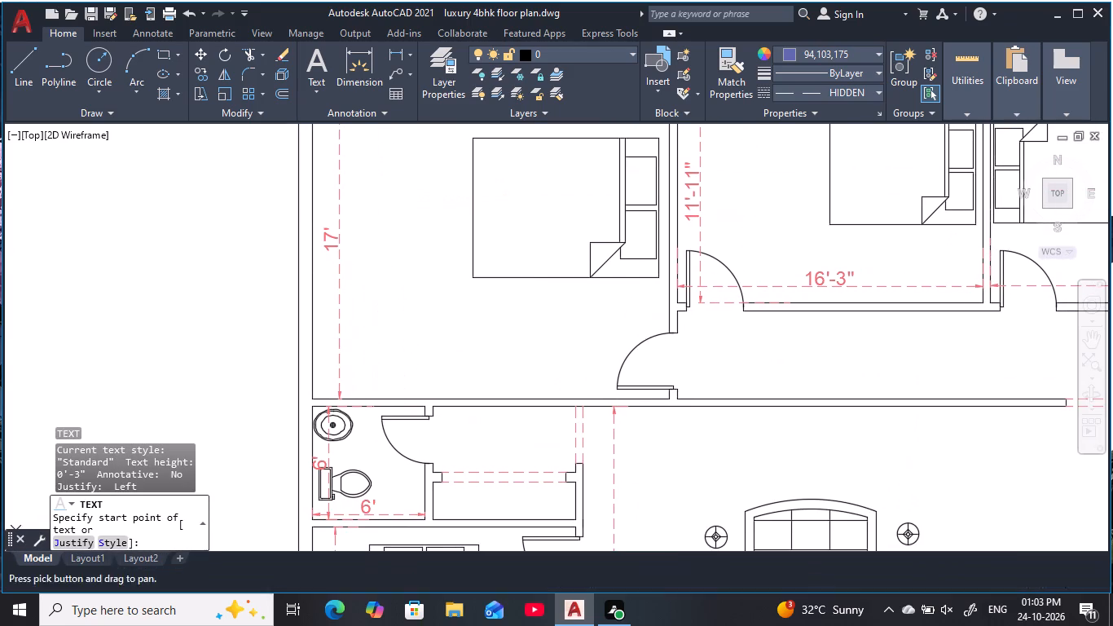
left_click(385, 319)
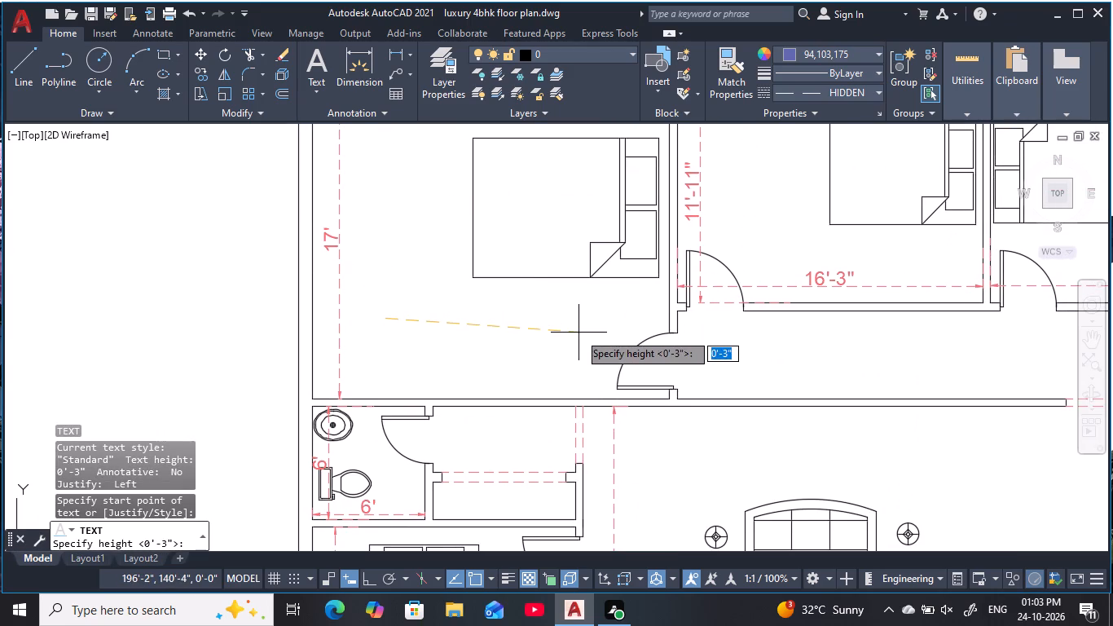
key("F8")
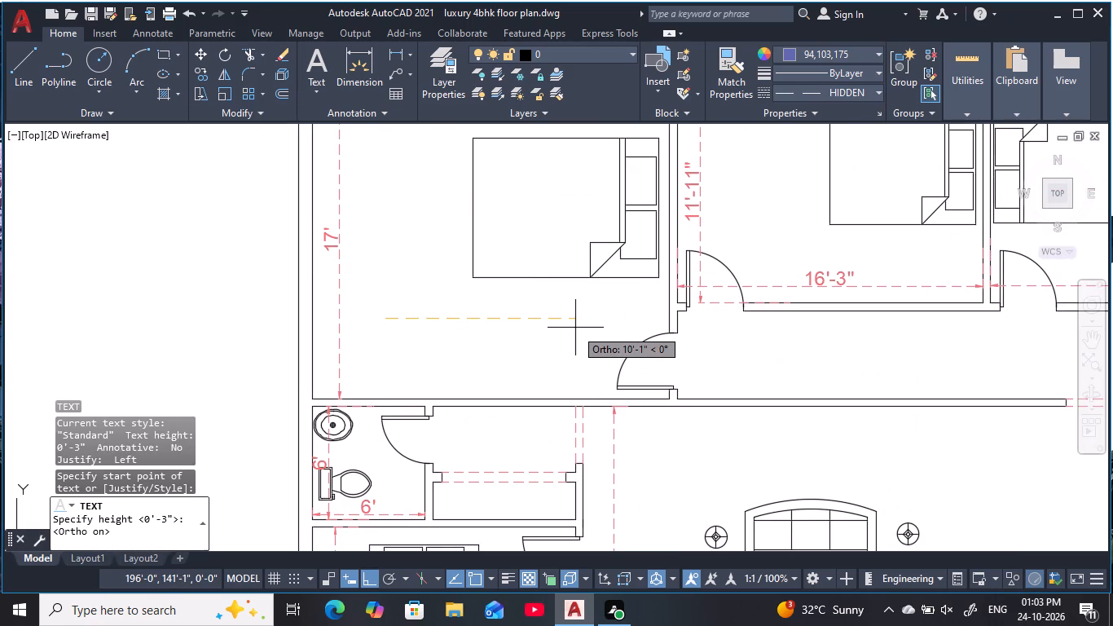
type("9")
key("space")
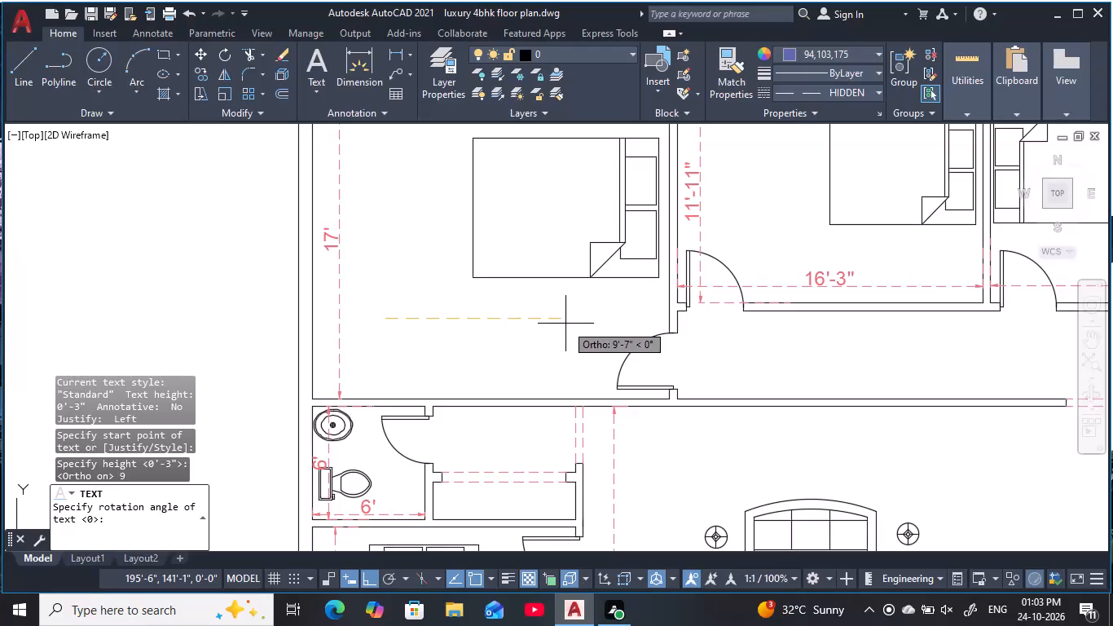
key("space")
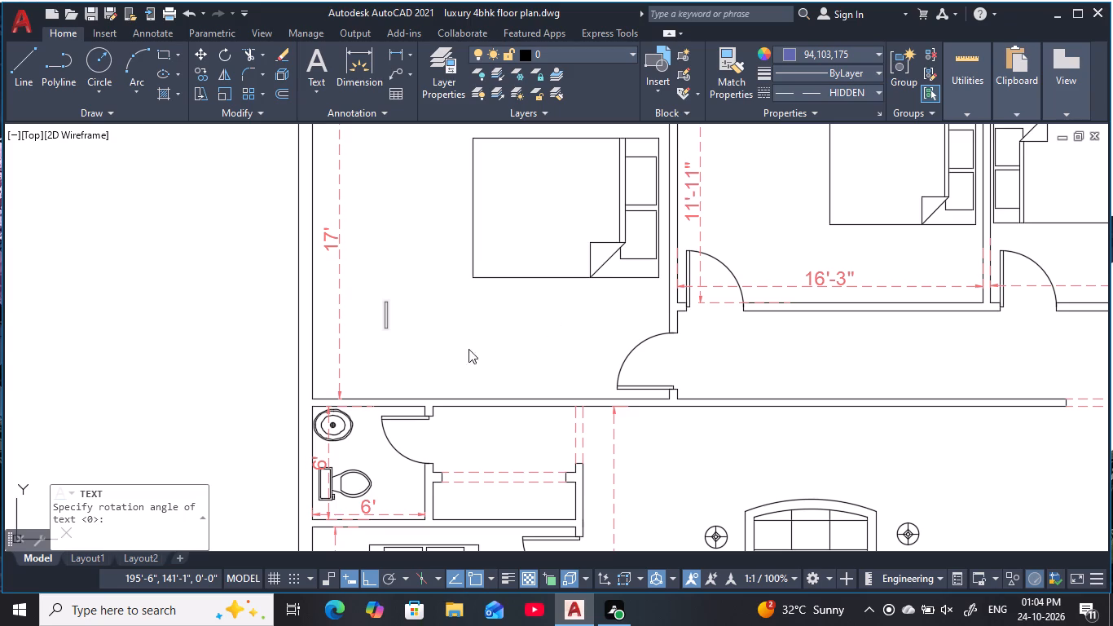
scroll(428, 331, "down", 1)
middle_click_drag(430, 333, 429, 379)
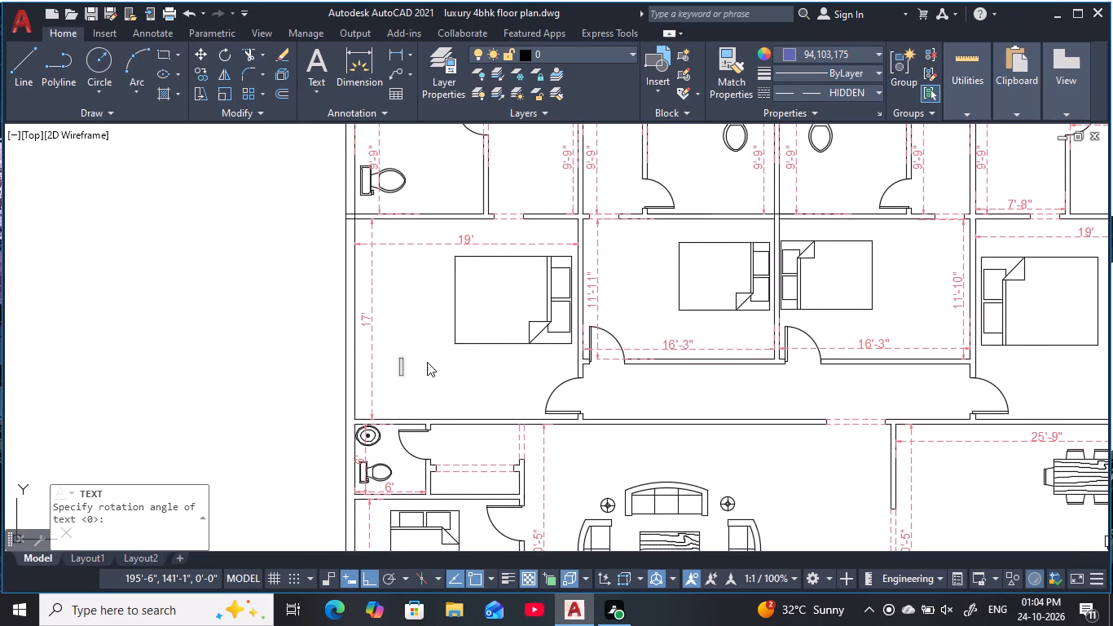
type("bed")
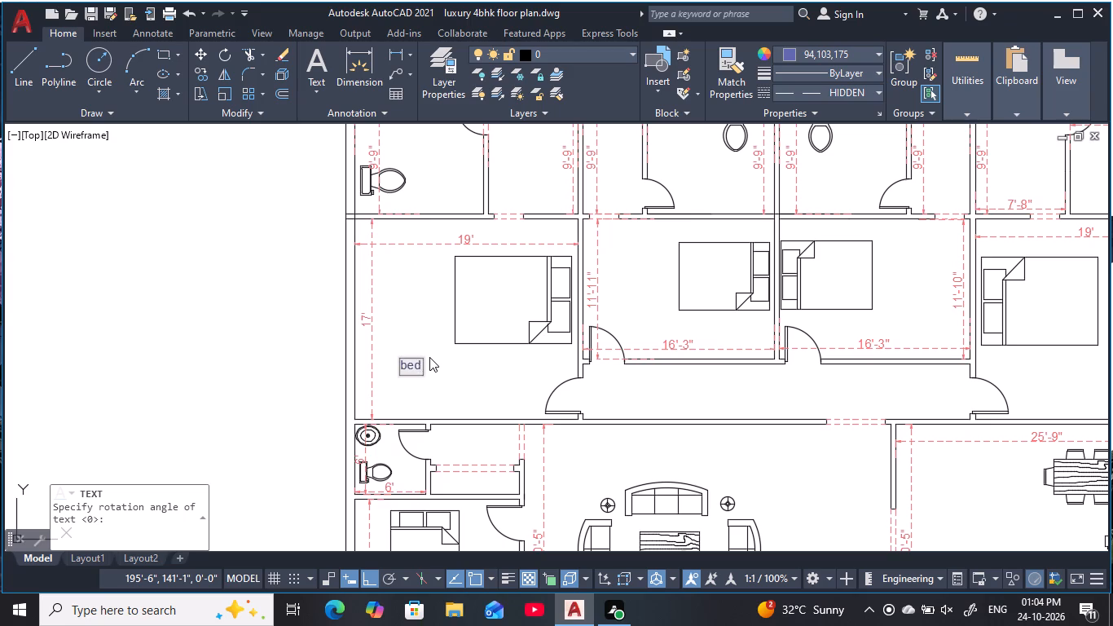
key("BackSpace")
key("BackSpace")
key("BackSpace")
type("BED")
key("space")
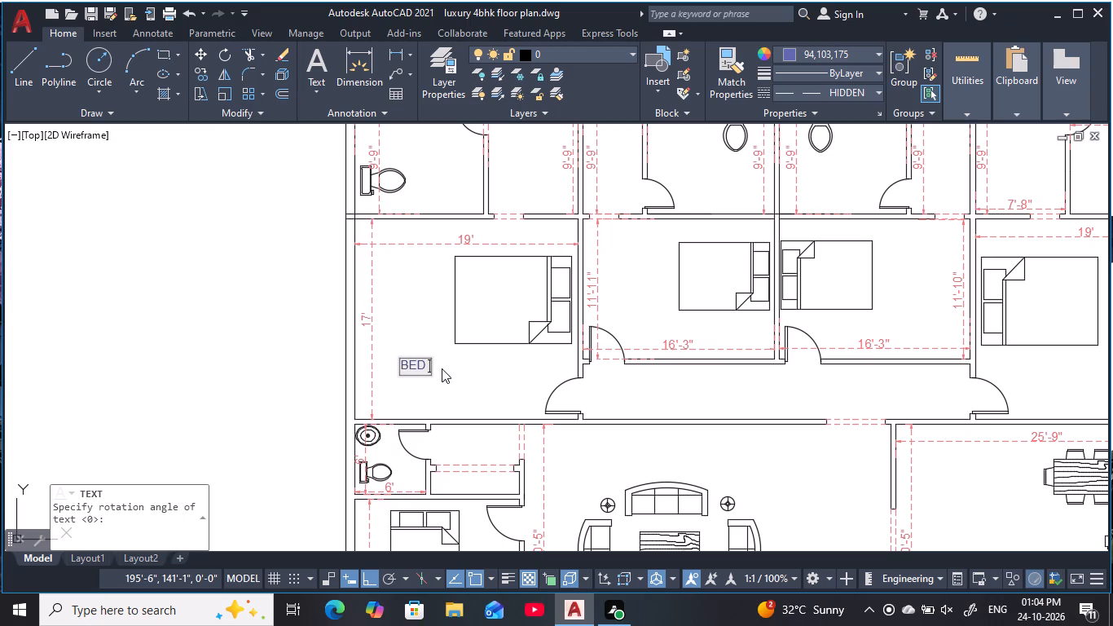
type("ROO")
type("M")
key("space")
key("Return")
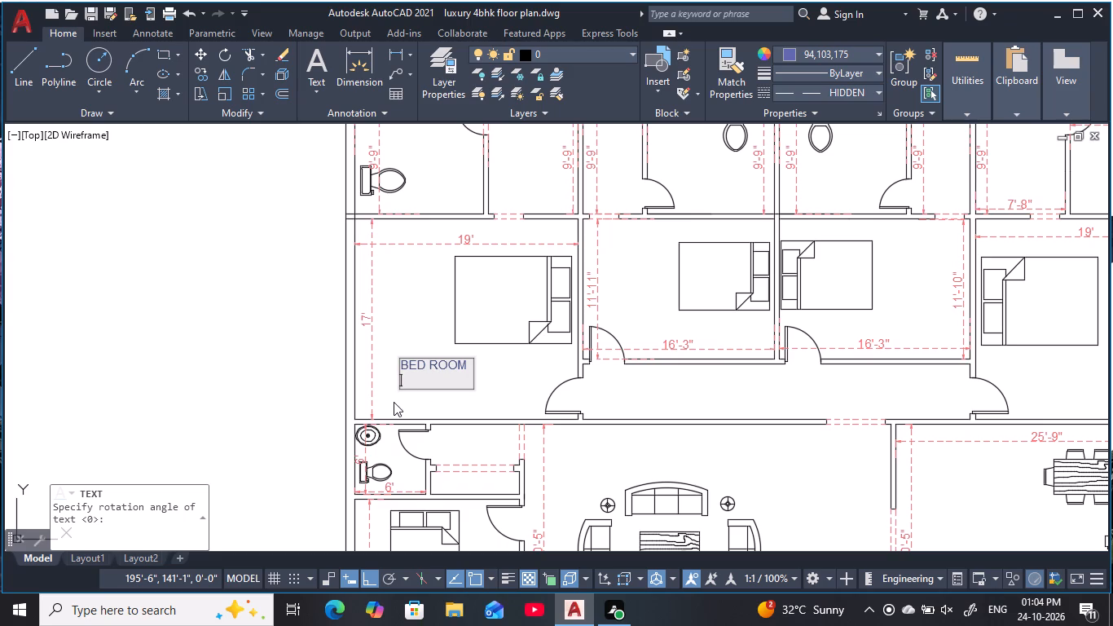
Add the size line 19'-0" x 17'-0" beneath "BED ROOM" in the westernmost bedroom and finish the text.
type("19'")
key("minus")
type("0\"")
key("space")
type("x")
key("space")
type("17")
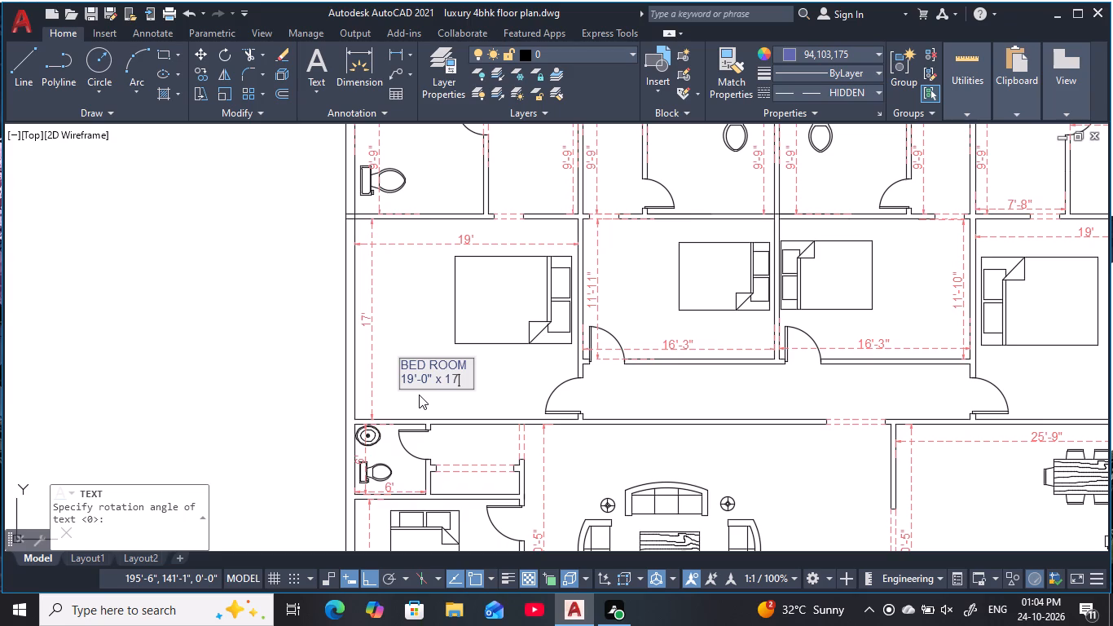
key("apostrophe")
key("minus")
type("0\"")
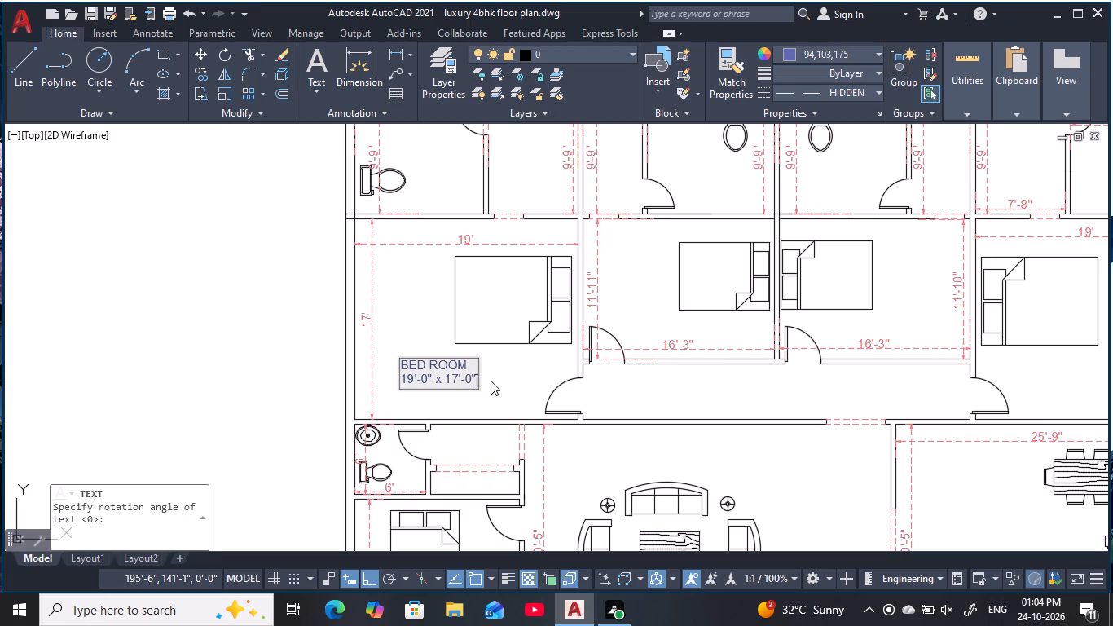
left_click(491, 381)
key("Escape")
key("Escape")
key("Escape")
key("Escape")
key("Escape")
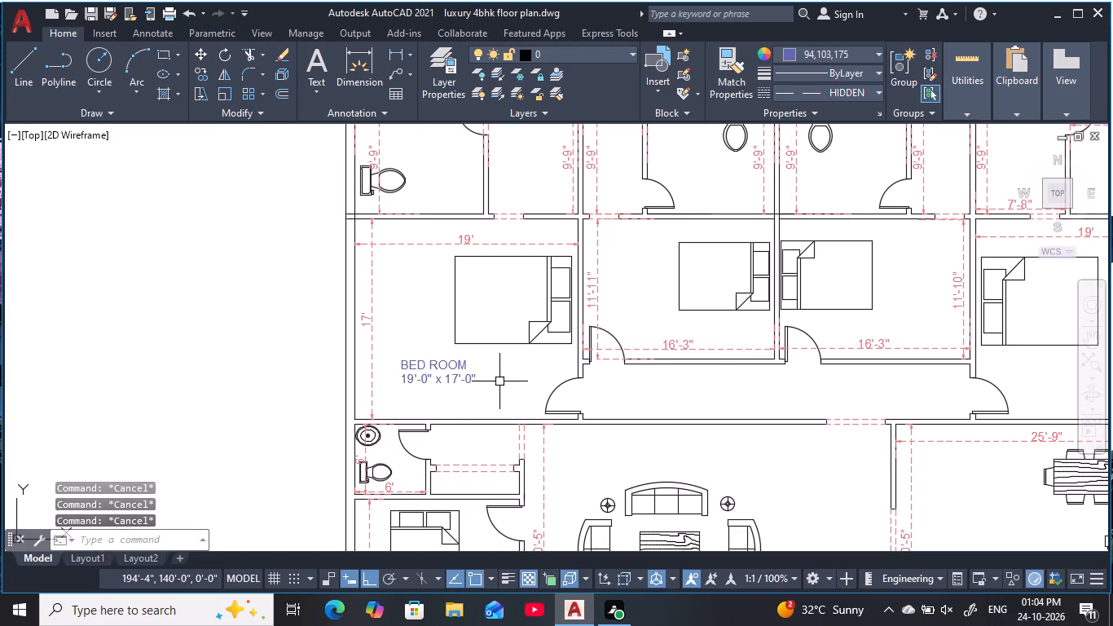
Copy the westernmost bedroom's two-line label about 55'-4" straight east, below the bed in the easternmost bedroom.
left_click(501, 397)
left_click(398, 355)
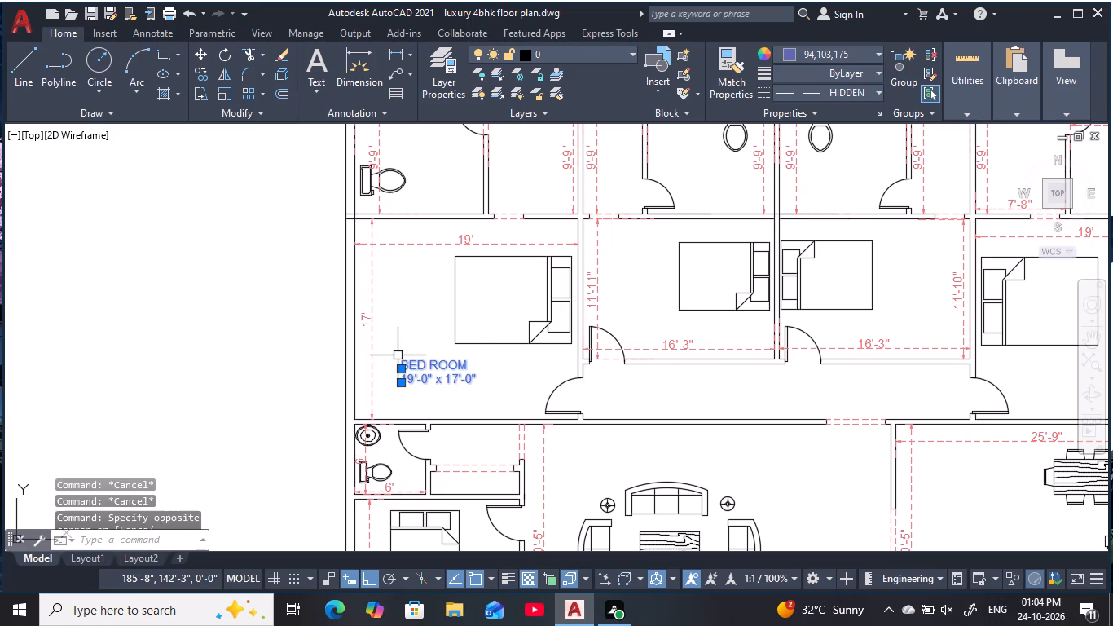
key("c")
type("o")
key("space")
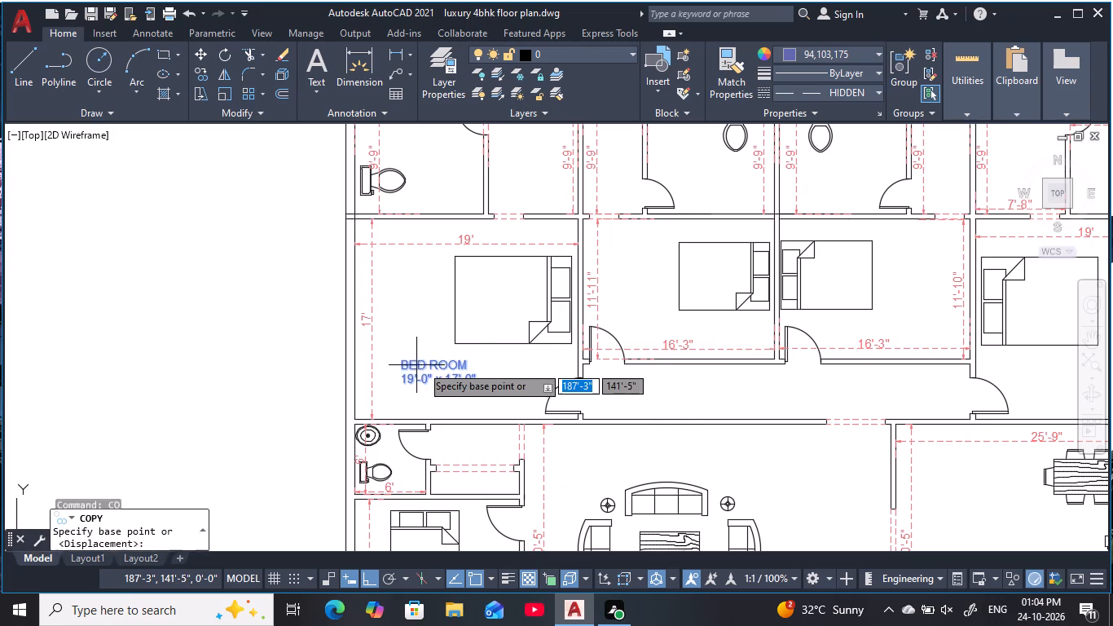
left_click(437, 377)
middle_click_drag(533, 386, 526, 386)
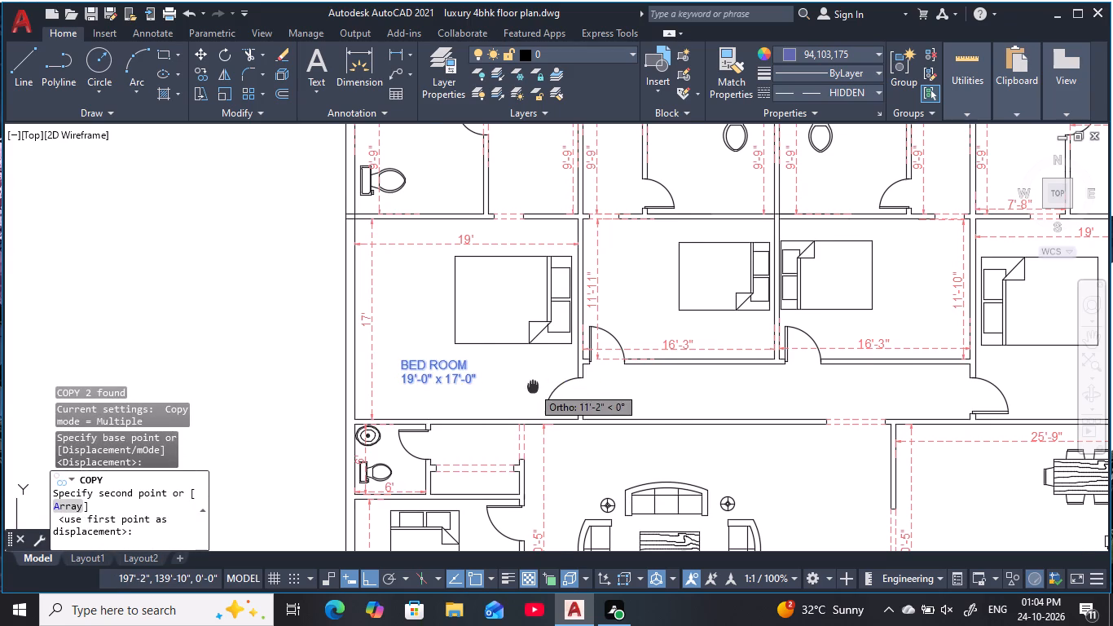
middle_click_drag(526, 386, 359, 381)
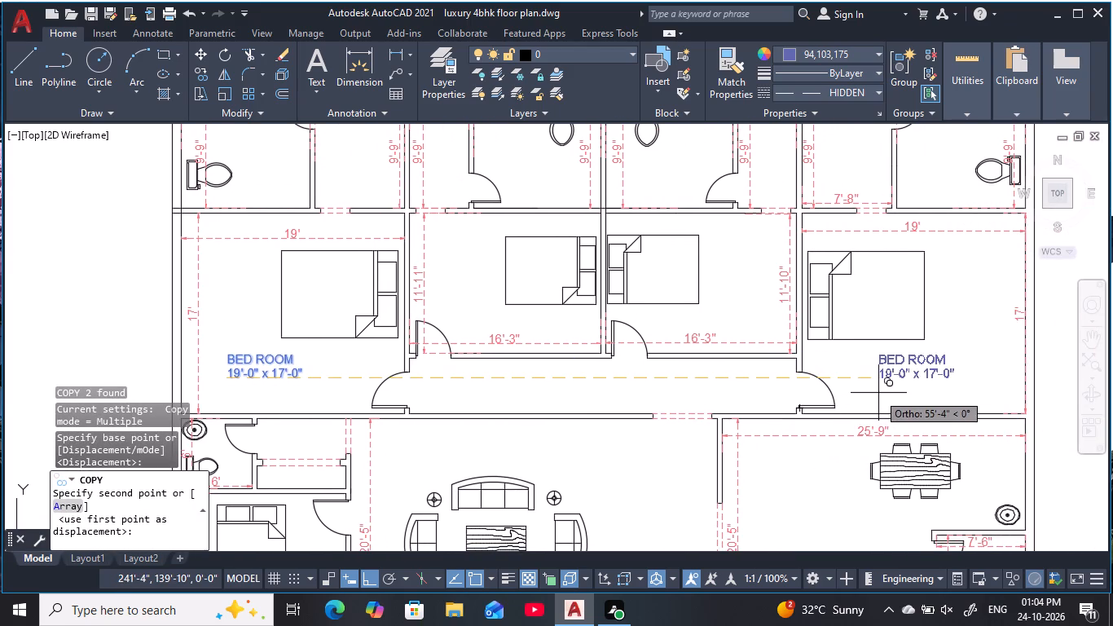
left_click(879, 392)
key("Escape")
key("Escape")
key("Escape")
key("Escape")
With Ortho off, copy the easternmost bedroom's two-line label into both middle bedrooms, beside their beds and level with each other.
middle_click_drag(785, 408, 781, 408)
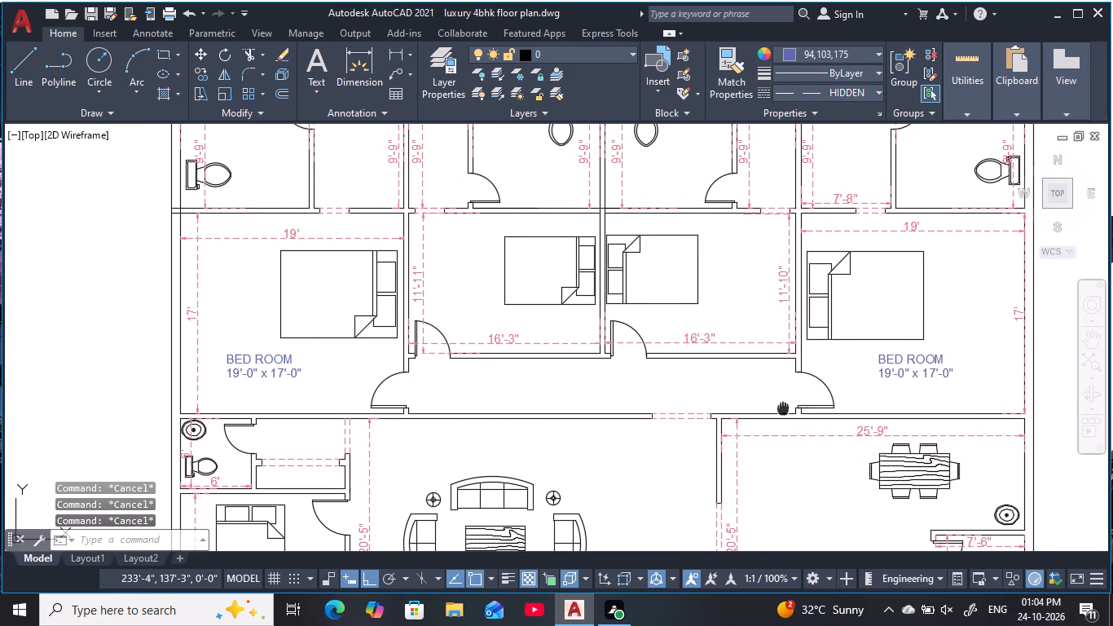
middle_click_drag(781, 408, 705, 409)
scroll(705, 409, "up", 1)
scroll(852, 385, "down", 1)
middle_click_drag(845, 388, 791, 404)
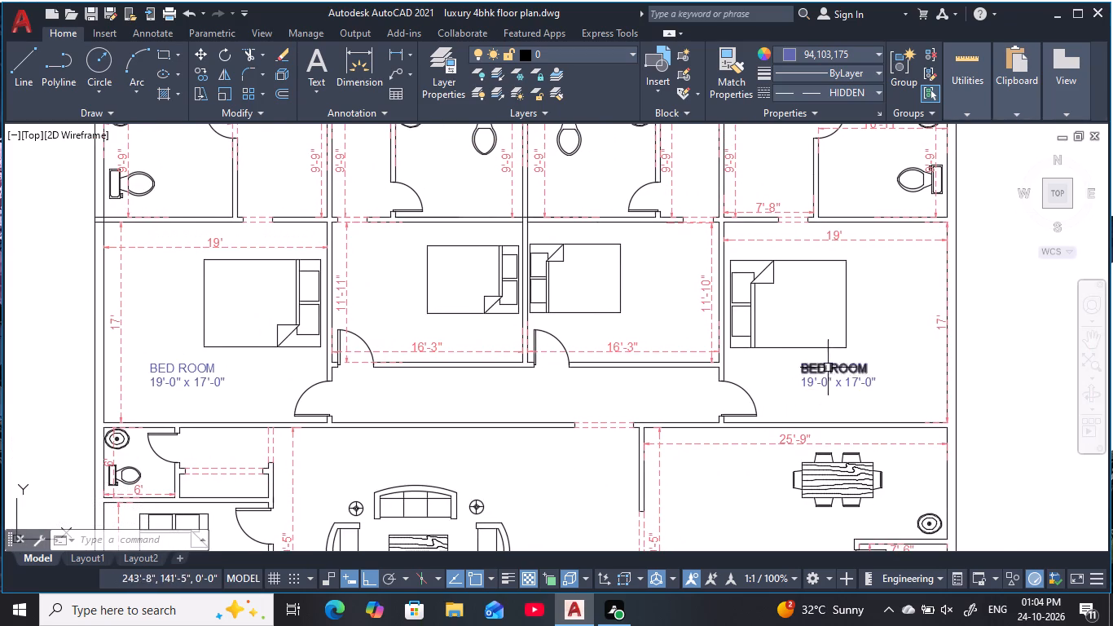
left_click(828, 368)
left_click(833, 388)
key("c")
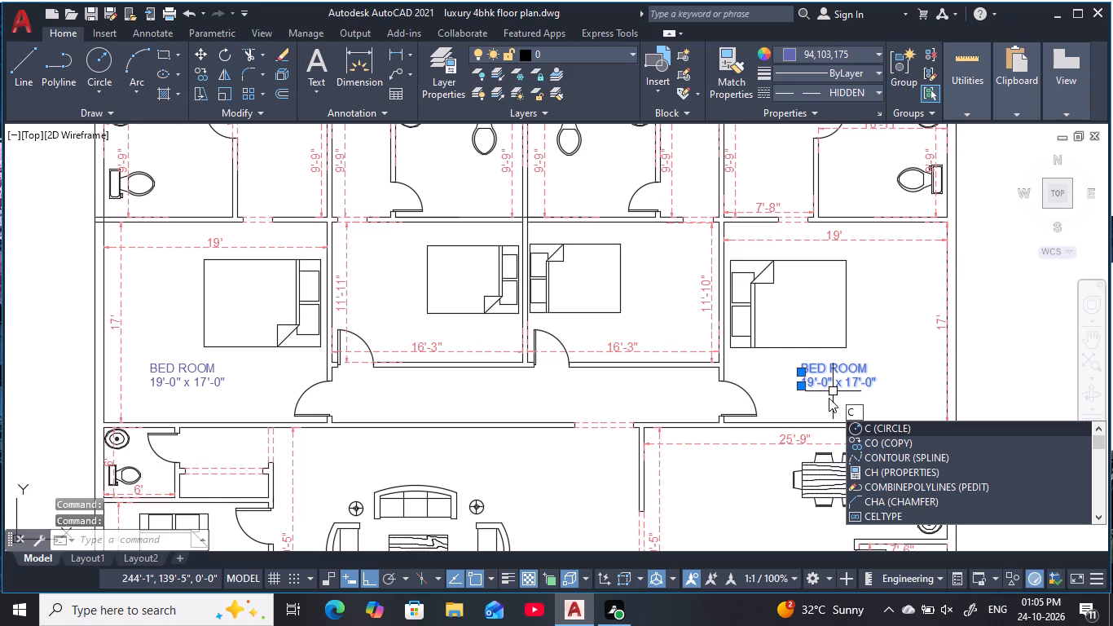
type("o")
key("space")
left_click(841, 377)
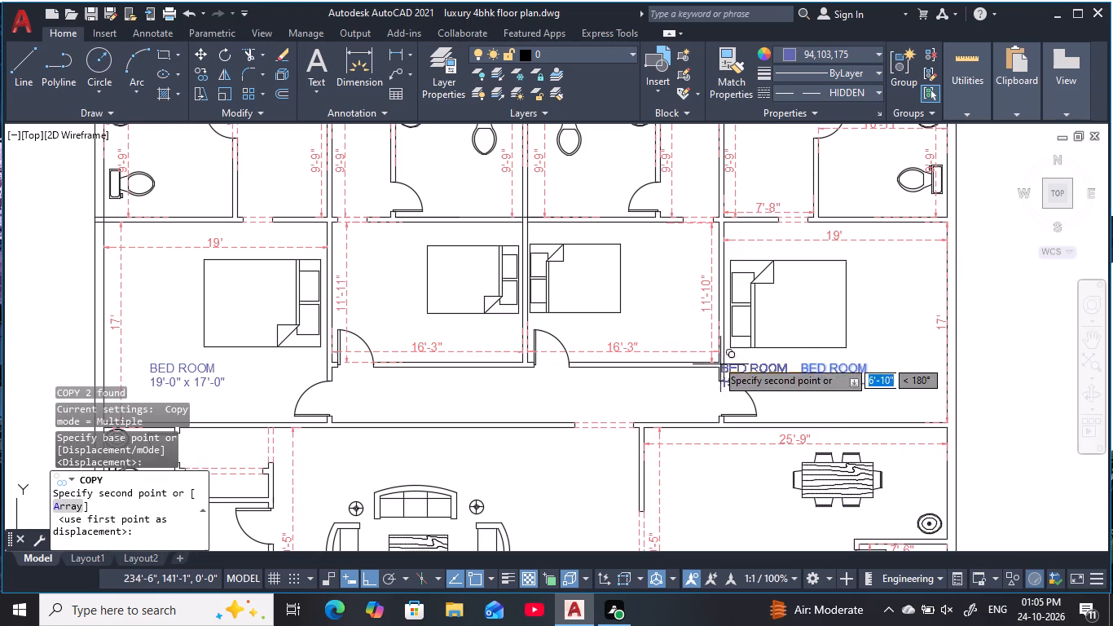
key("F8")
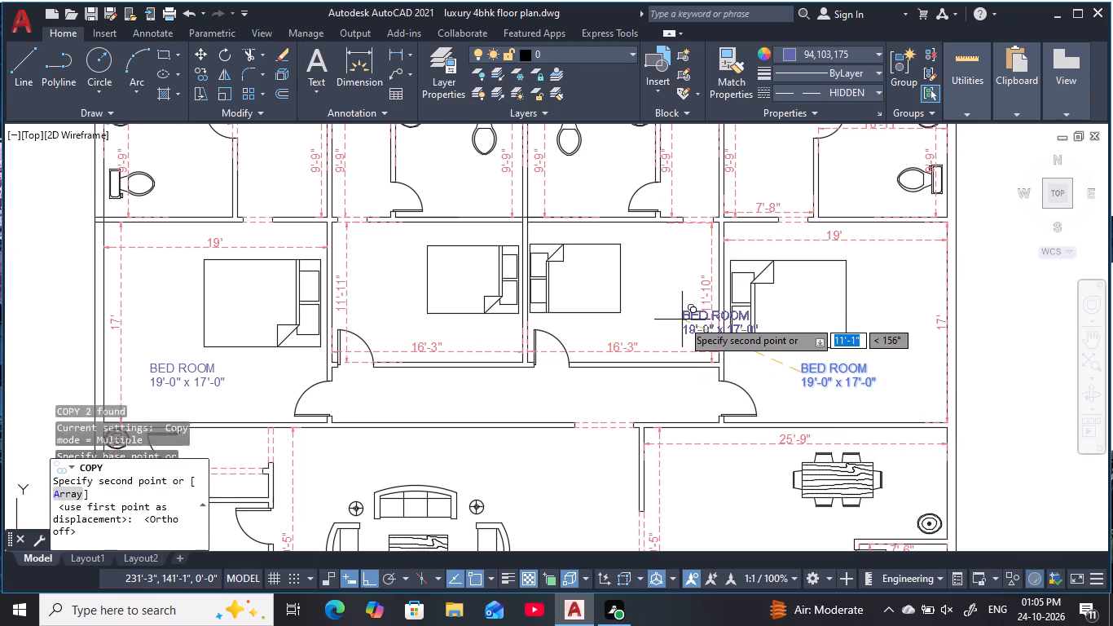
scroll(648, 308, "up", 1)
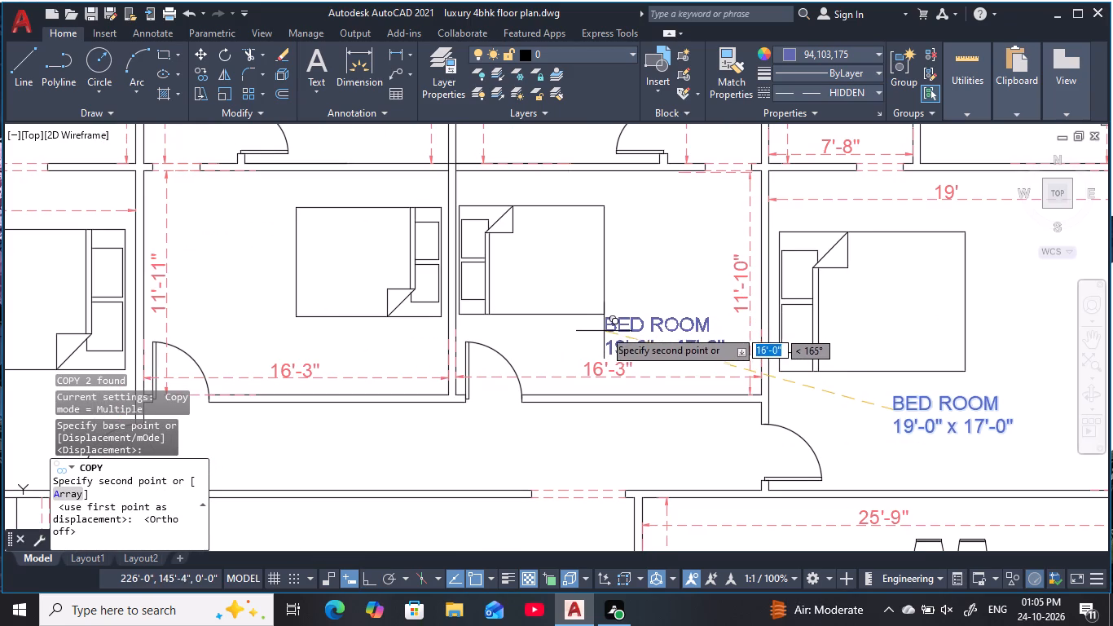
left_click(607, 328)
middle_click_drag(539, 353, 776, 333)
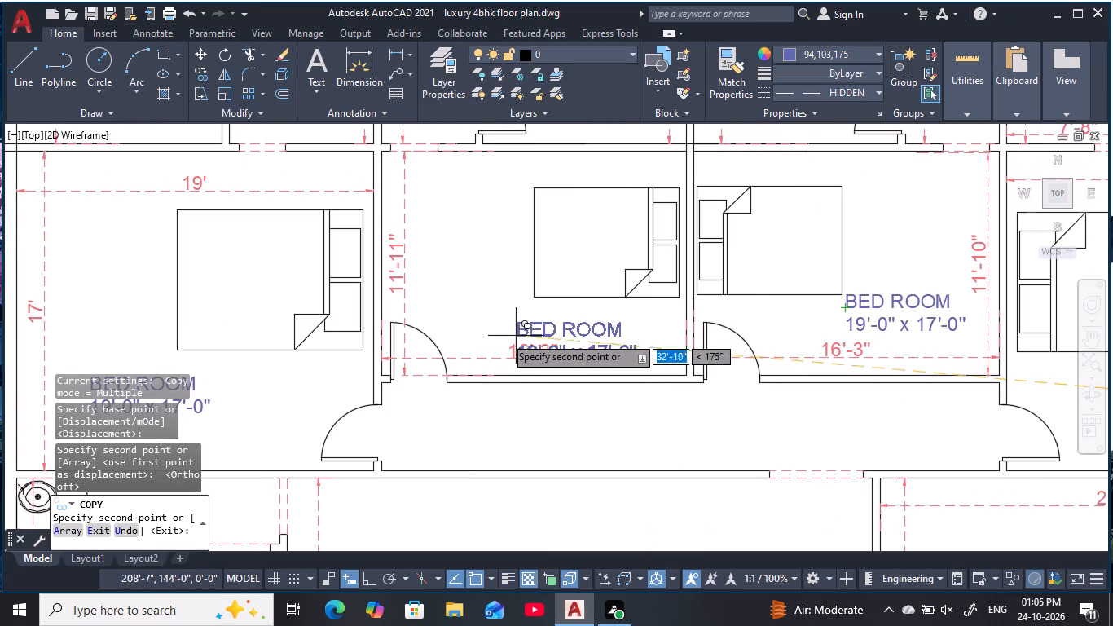
left_click(420, 305)
key("Escape")
key("Escape")
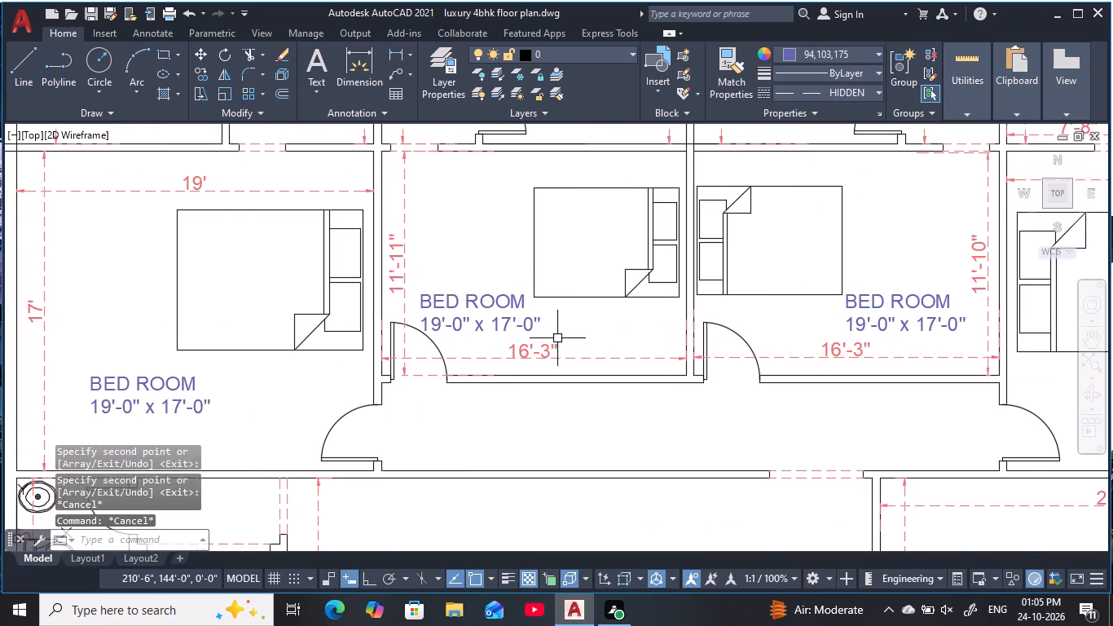
key("Escape")
Change the size text in the west-middle bedroom's label to 16'-3" x 11'-11".
scroll(561, 342, "down", 1)
scroll(563, 342, "up", 1)
key("Escape")
key("Escape")
key("Escape")
key("Escape")
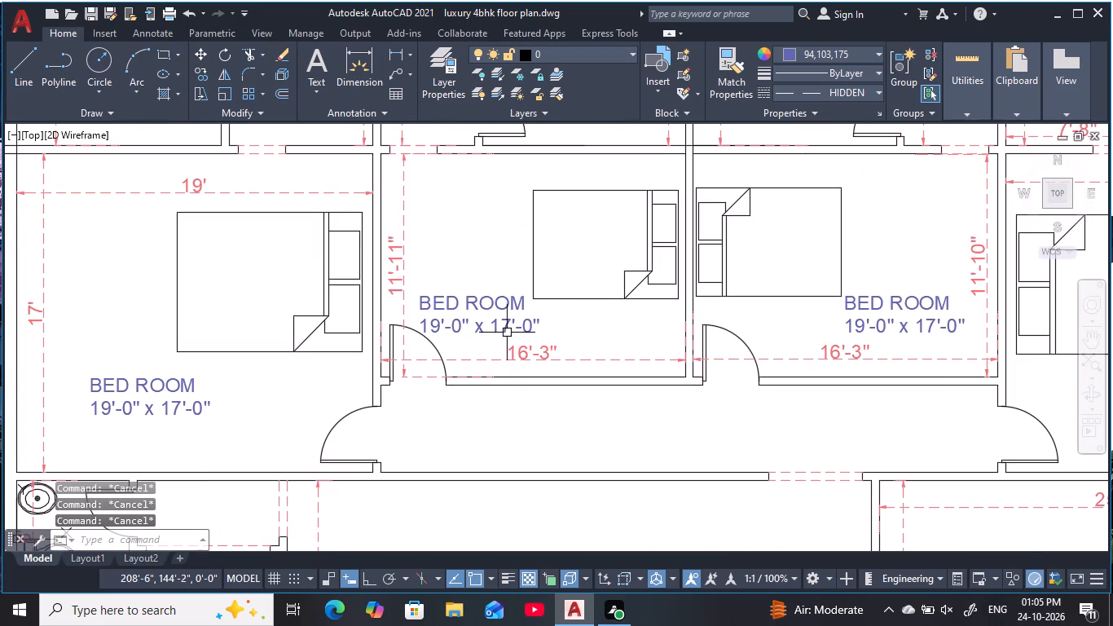
left_click(507, 333)
left_click(507, 333)
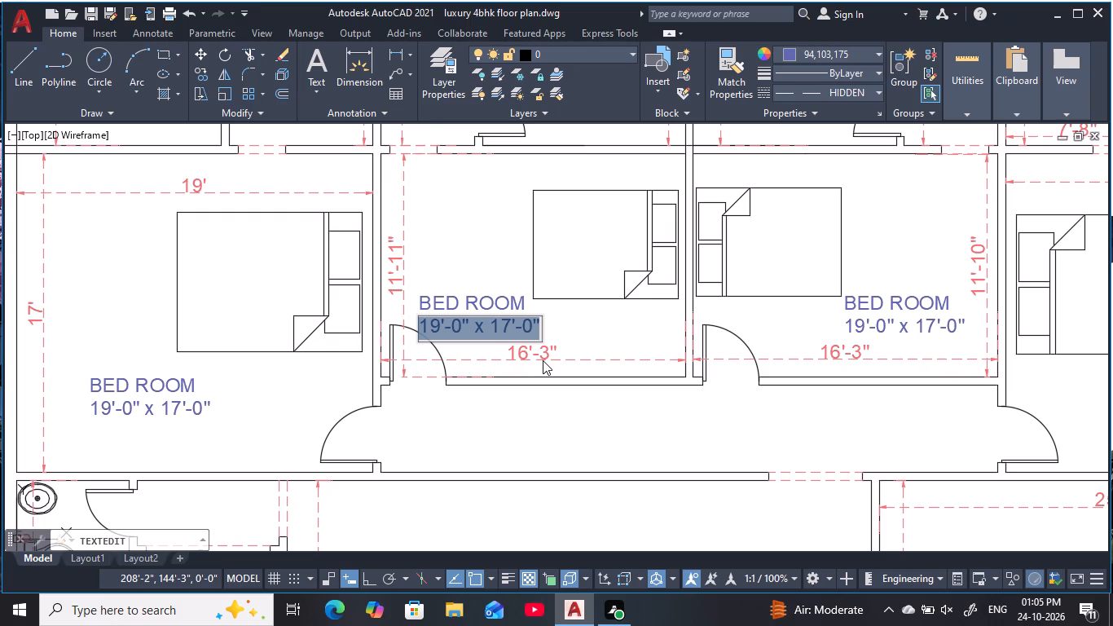
left_click(530, 330)
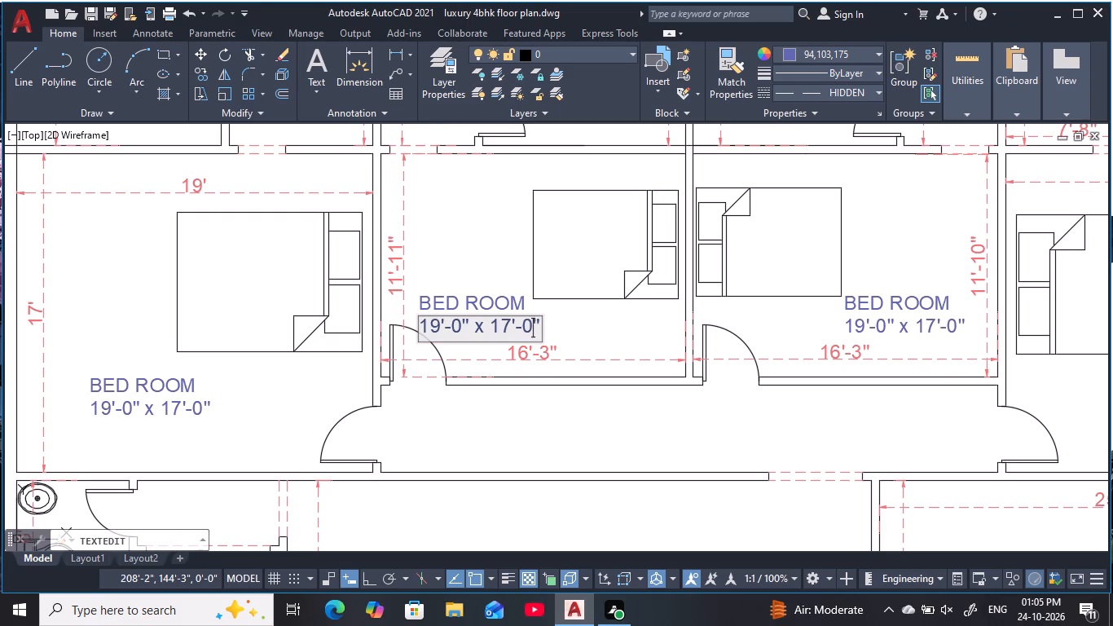
key("BackSpace")
type("11")
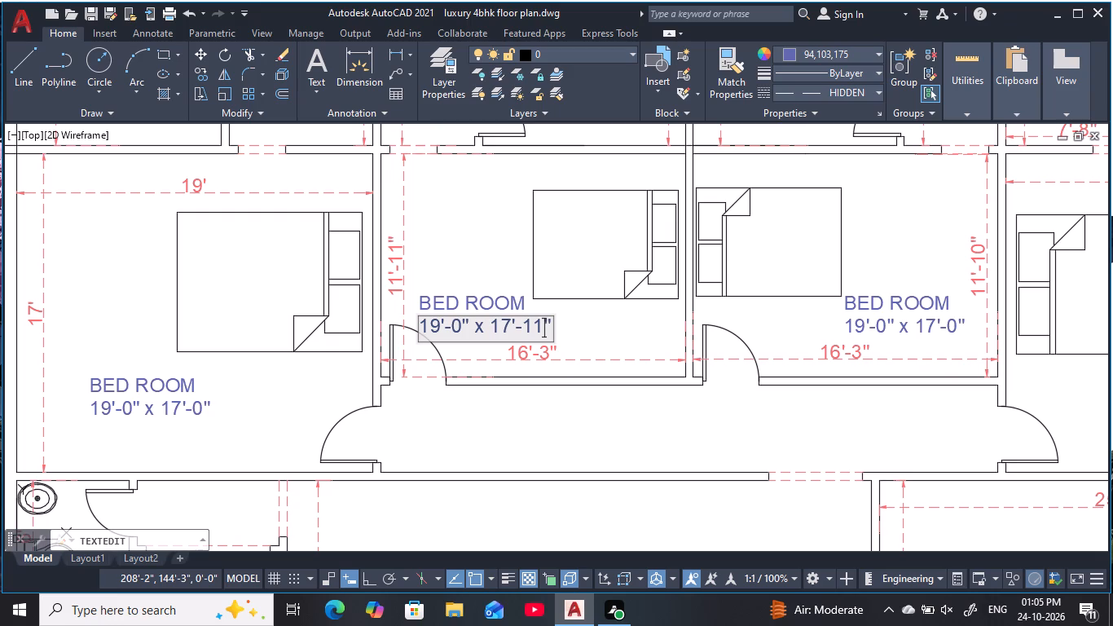
left_click(511, 326)
key("BackSpace")
key("1")
left_click(458, 326)
key("BackSpace")
key("3")
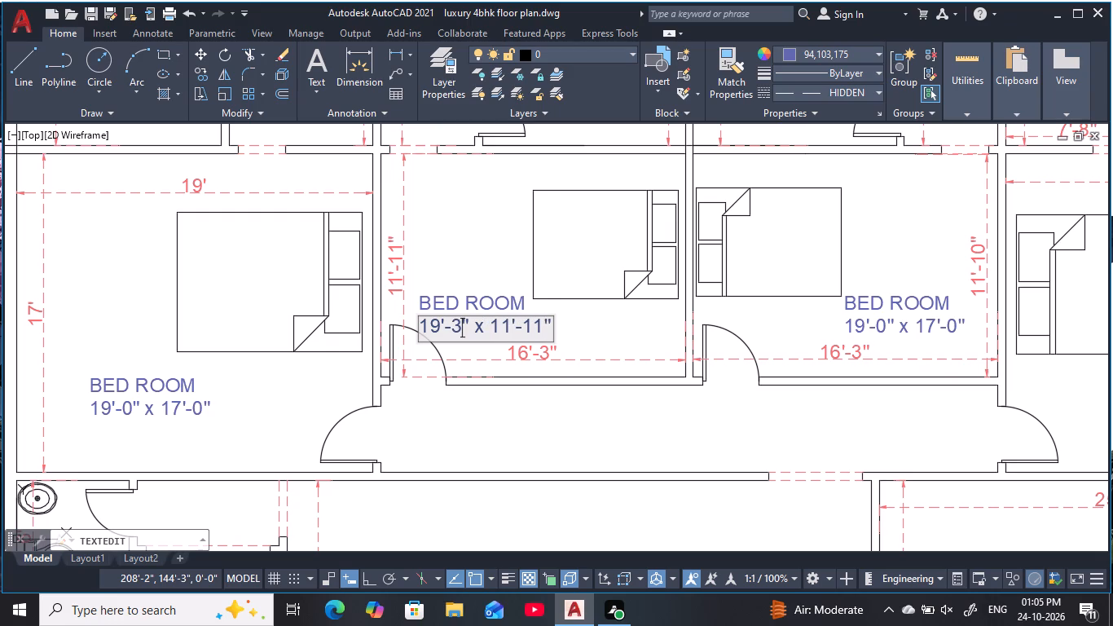
left_click(438, 326)
key("BackSpace")
key("6")
key("Return")
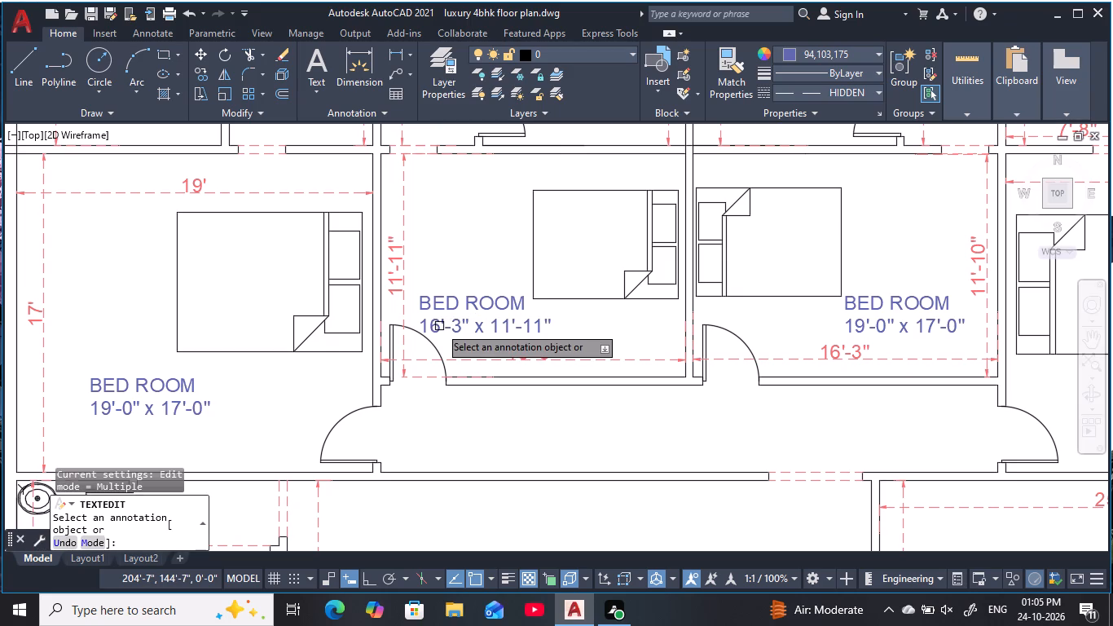
Change the size text in the east-middle bedroom's label to 16'-3" x 11'-10" and finish text editing.
middle_click_drag(593, 341, 508, 363)
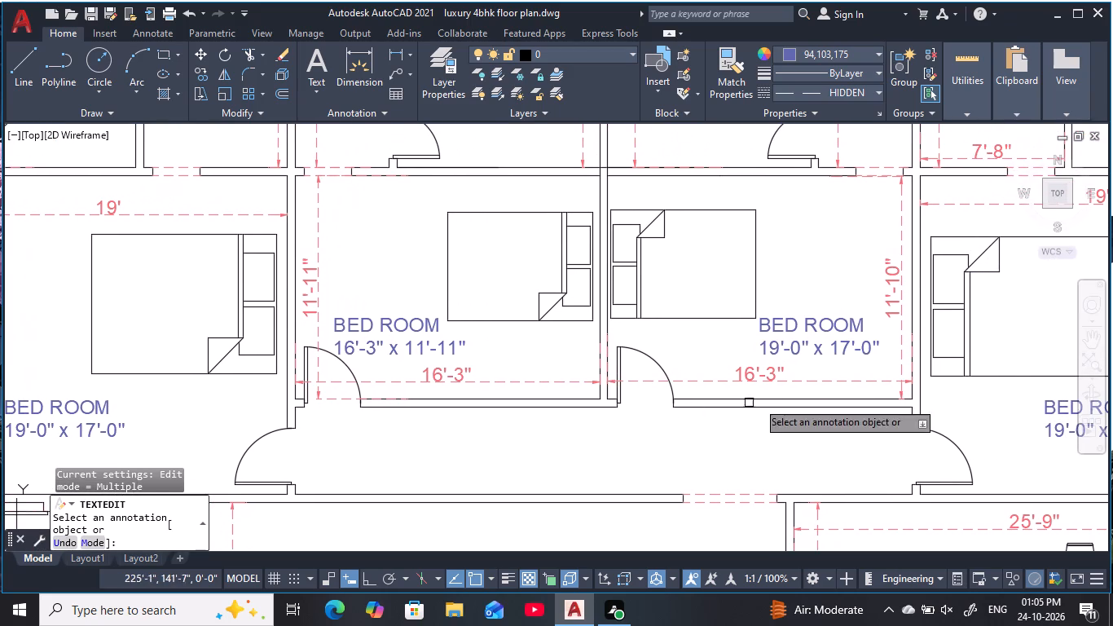
double_click(853, 357)
double_click(854, 351)
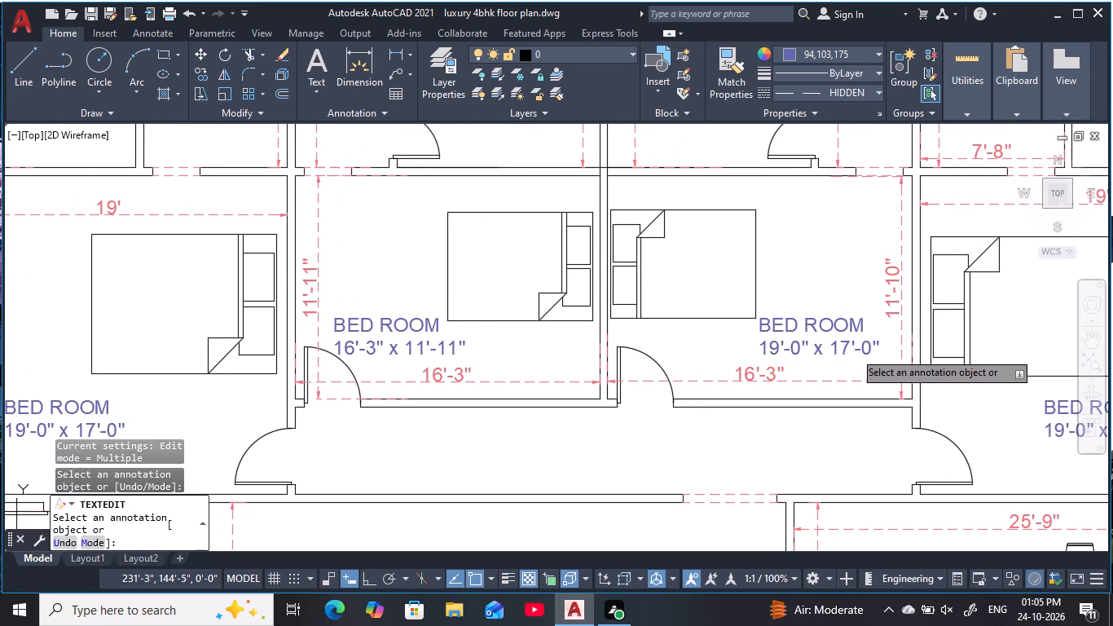
left_click(873, 348)
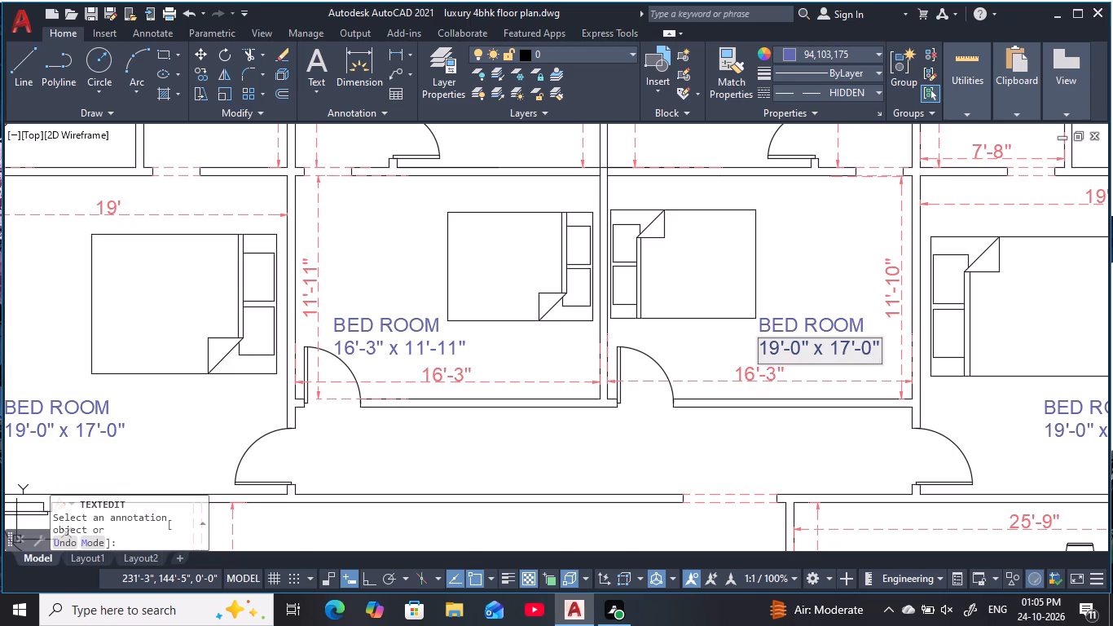
key("BackSpace")
type("10")
key("Left")
key("Left")
key("Left")
key("Left")
key("BackSpace")
key("1")
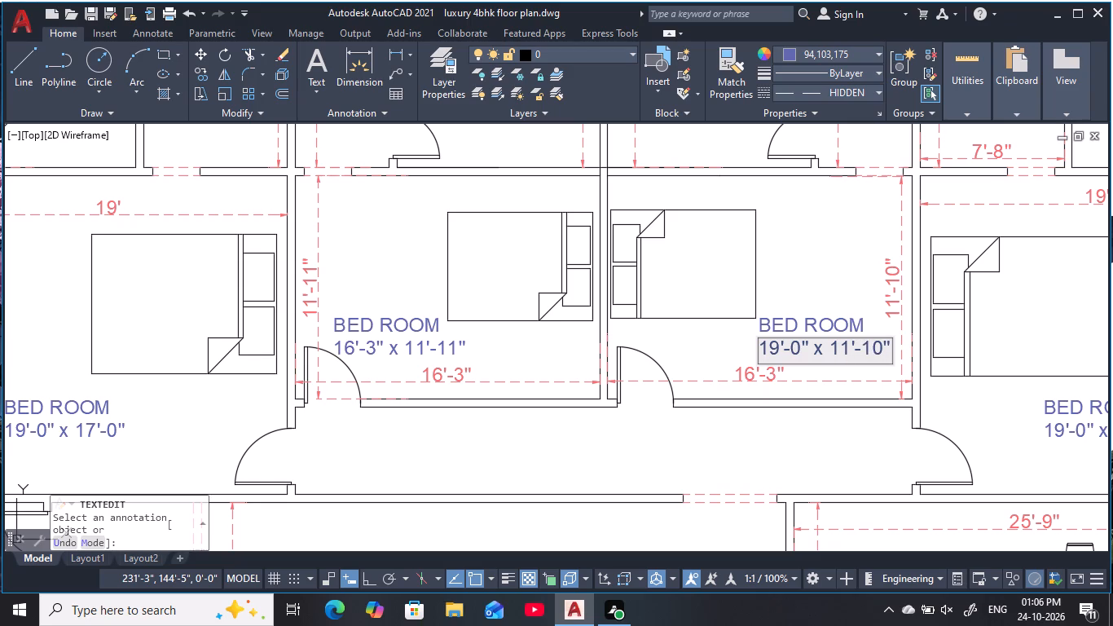
key("Left")
key("Left")
key("Left")
key("Left")
key("Left")
key("Left")
key("BackSpace")
key("3")
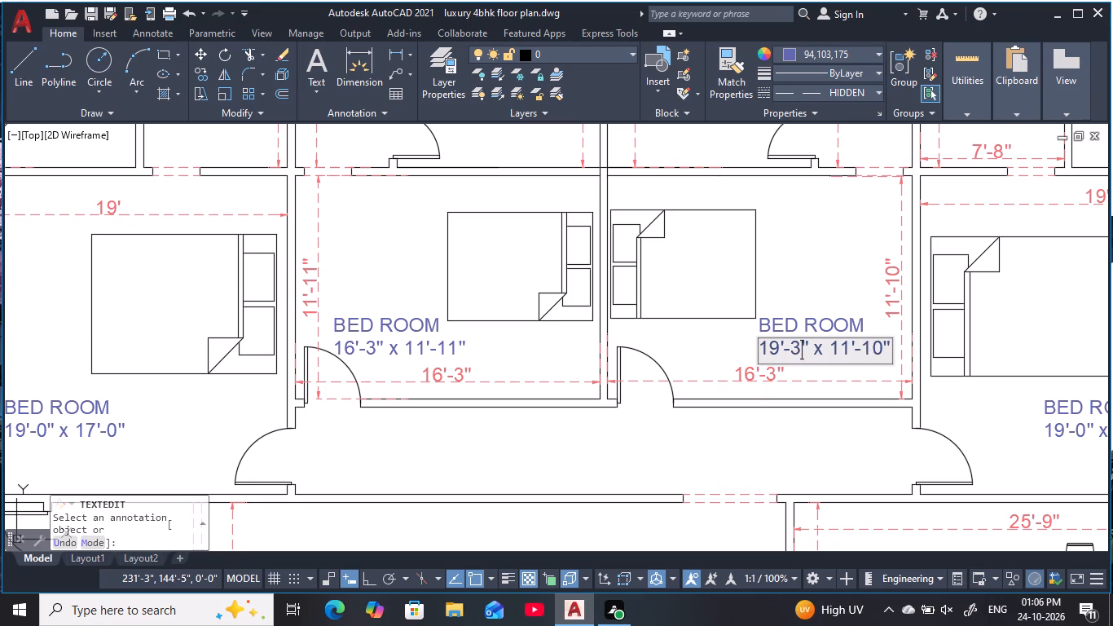
key("Left")
key("Left")
key("Left")
key("BackSpace")
key("6")
key("Return")
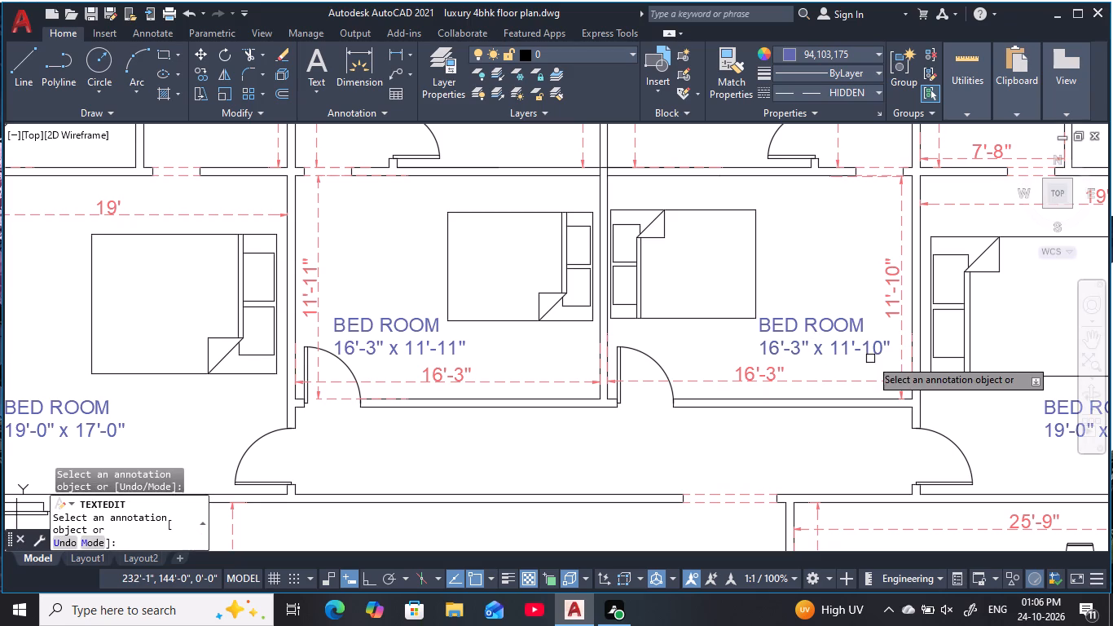
key("Escape")
key("Escape")
key("Escape")
key("Escape")
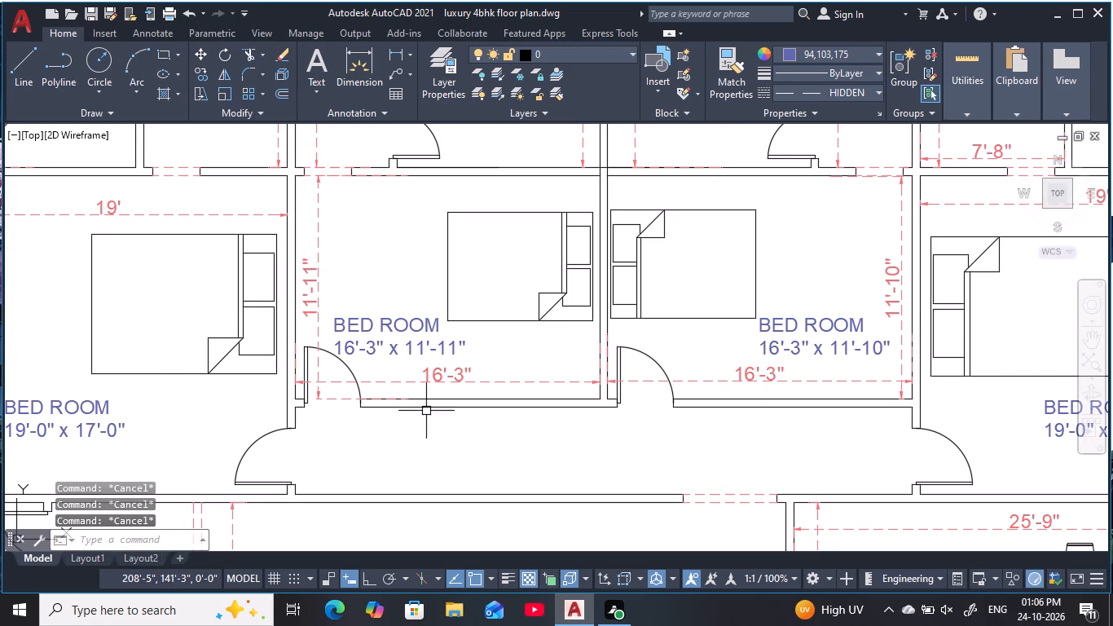
key("Escape")
key("Escape")
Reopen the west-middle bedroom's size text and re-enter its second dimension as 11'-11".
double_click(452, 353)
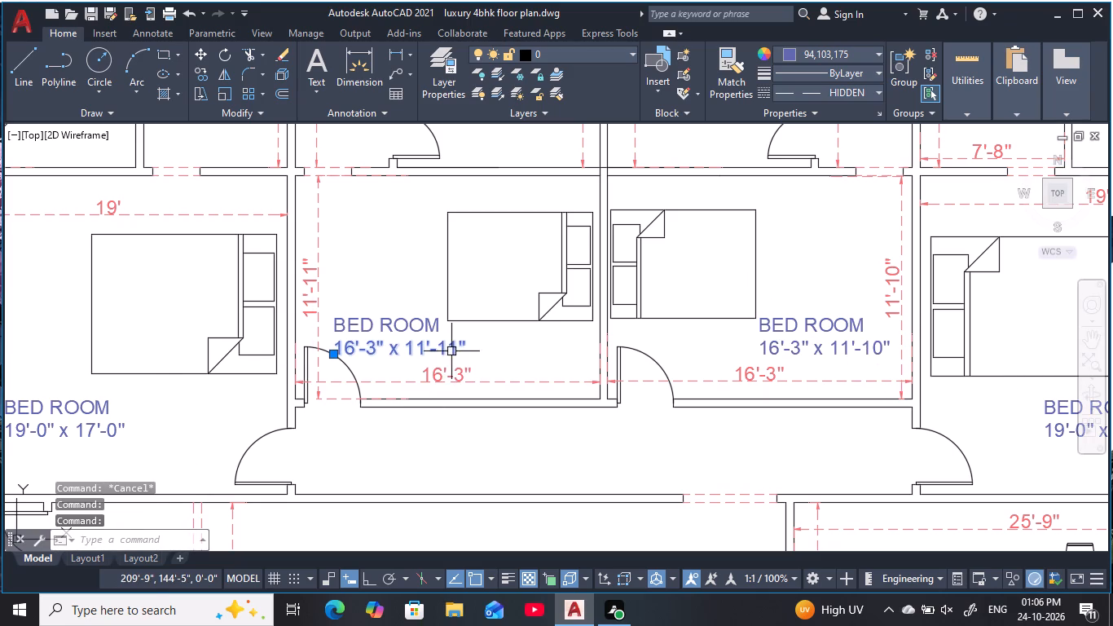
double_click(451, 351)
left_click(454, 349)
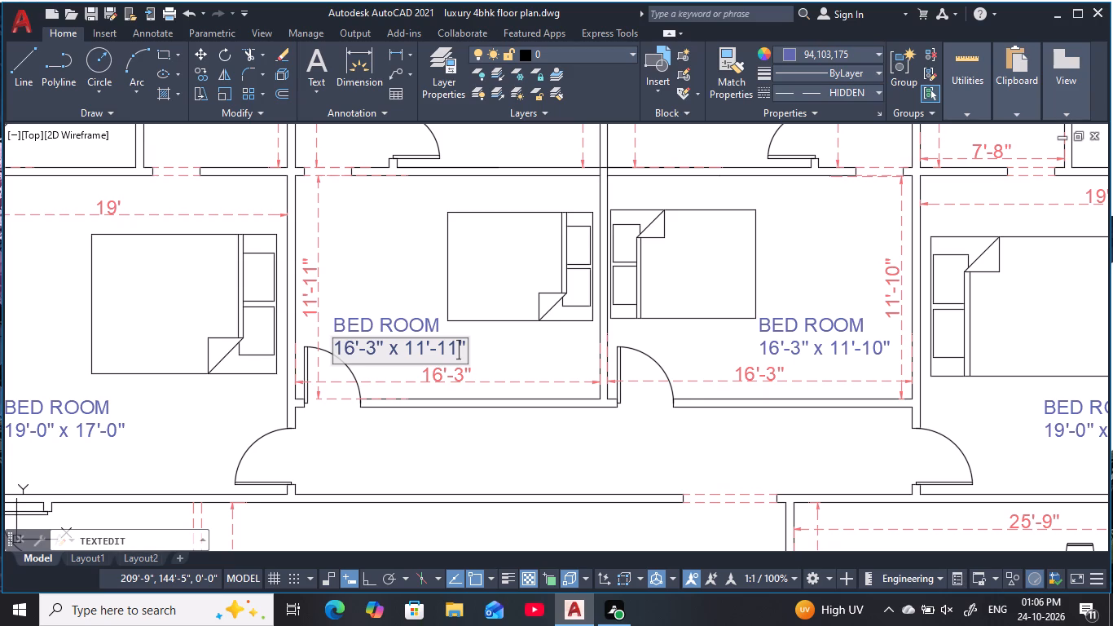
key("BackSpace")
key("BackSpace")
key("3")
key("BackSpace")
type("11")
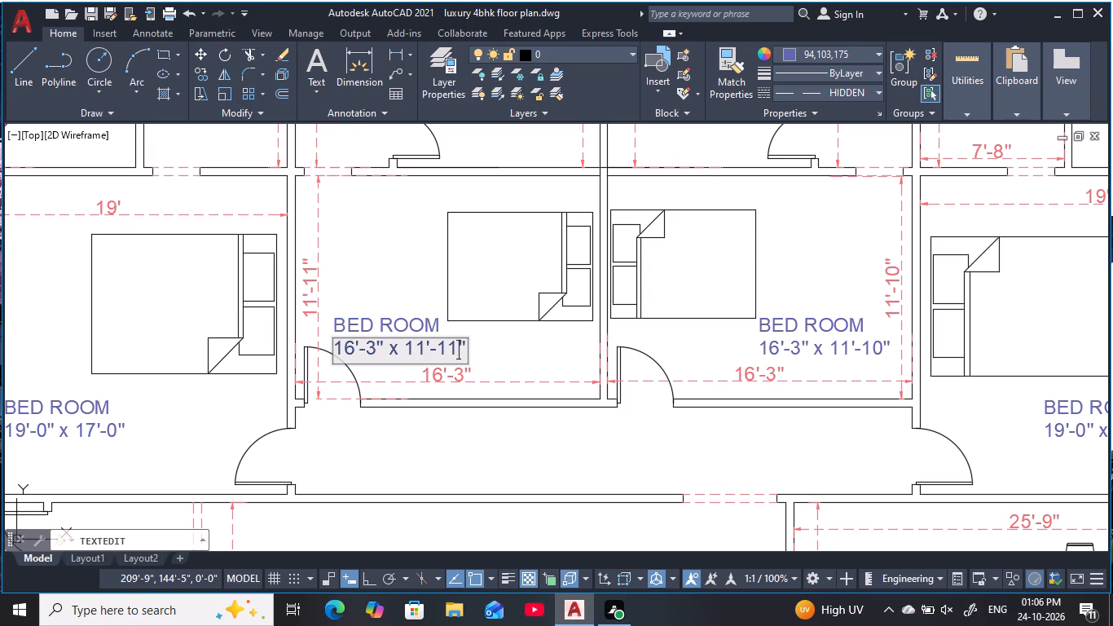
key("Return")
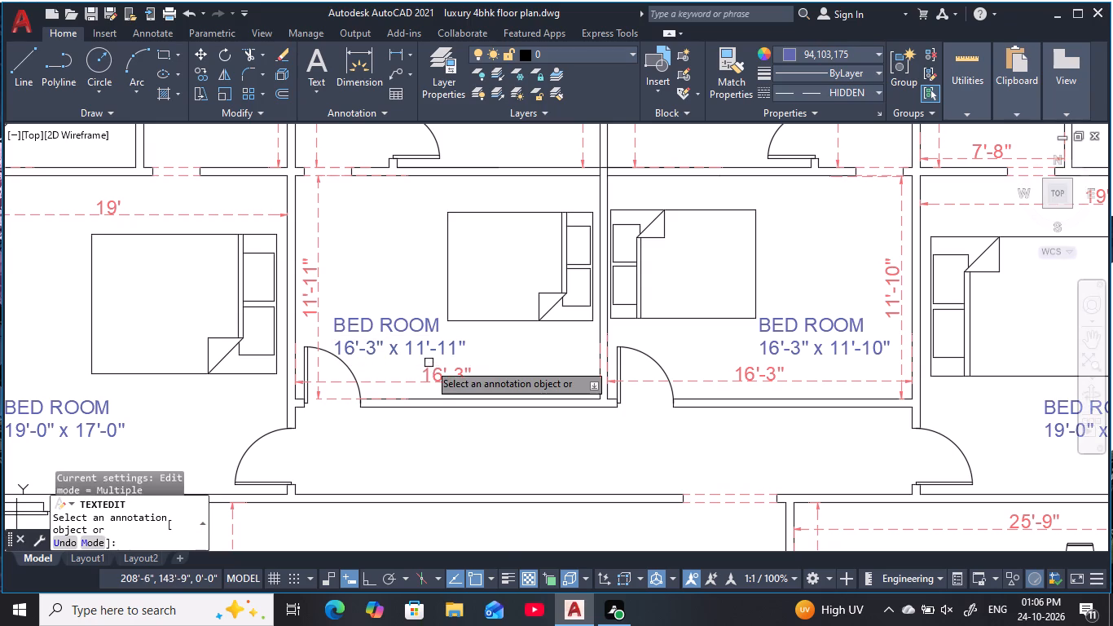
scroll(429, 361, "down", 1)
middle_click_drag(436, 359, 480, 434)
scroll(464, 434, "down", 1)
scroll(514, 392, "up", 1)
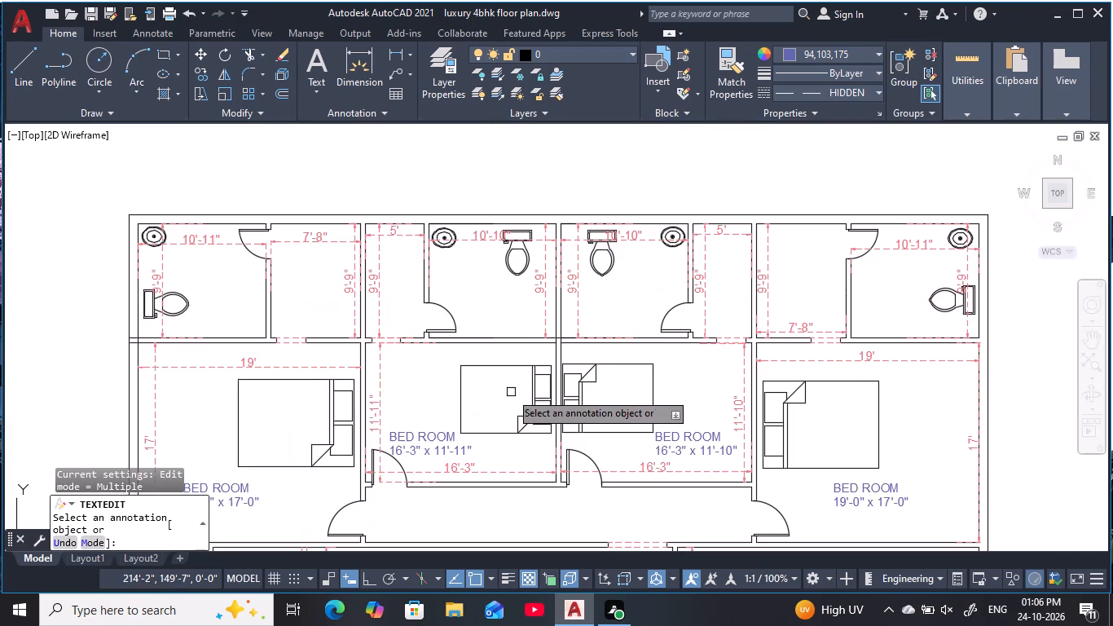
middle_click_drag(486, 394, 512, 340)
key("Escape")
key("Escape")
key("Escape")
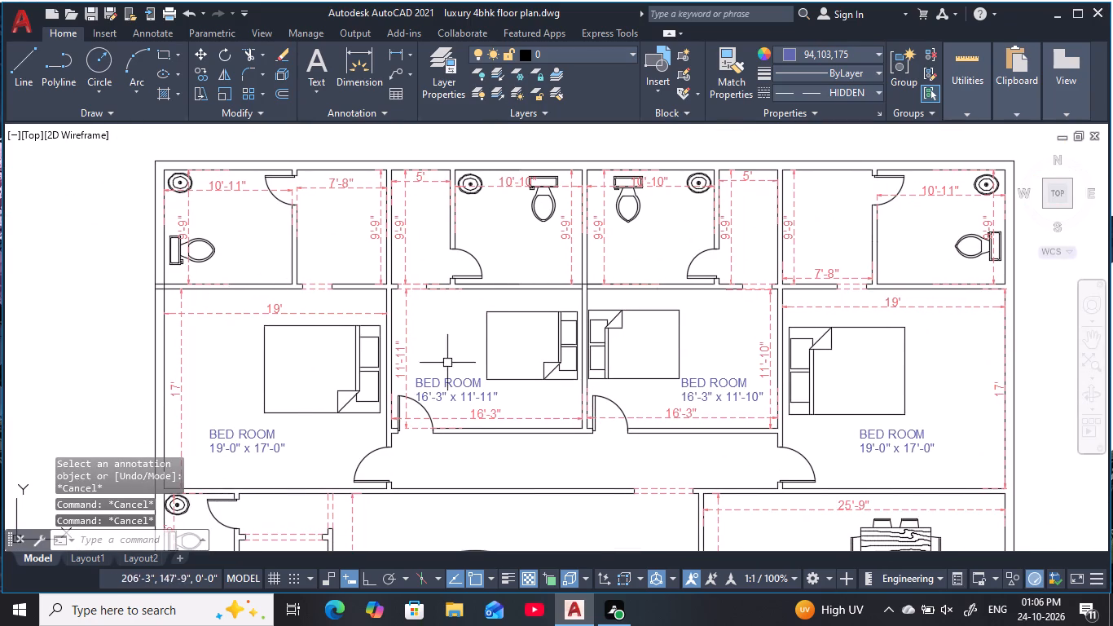
Copy the west-middle bedroom's two-line label about 22'-11" northwest into the northwest corner bathroom, just above the toilet.
left_click(447, 381)
left_click(457, 398)
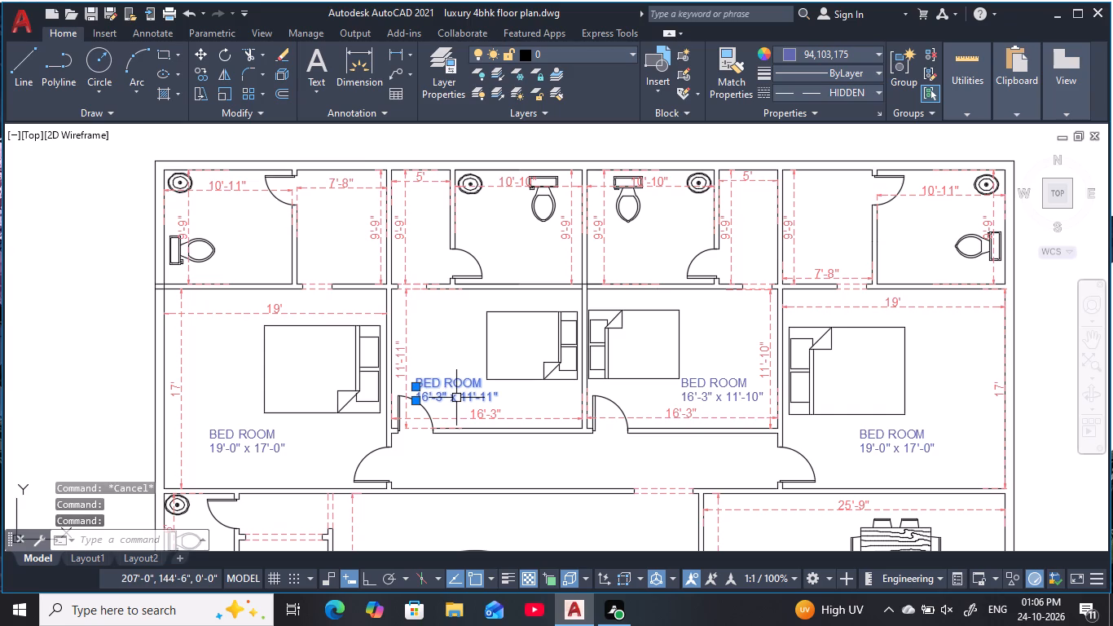
type("co")
key("space")
left_click(454, 393)
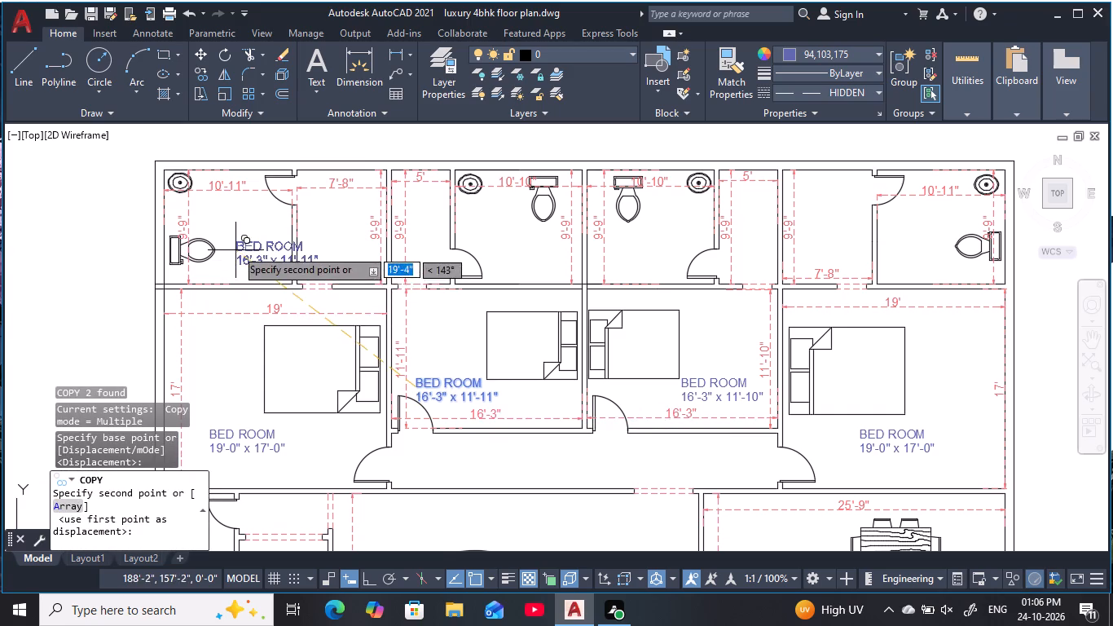
scroll(203, 218, "up", 2)
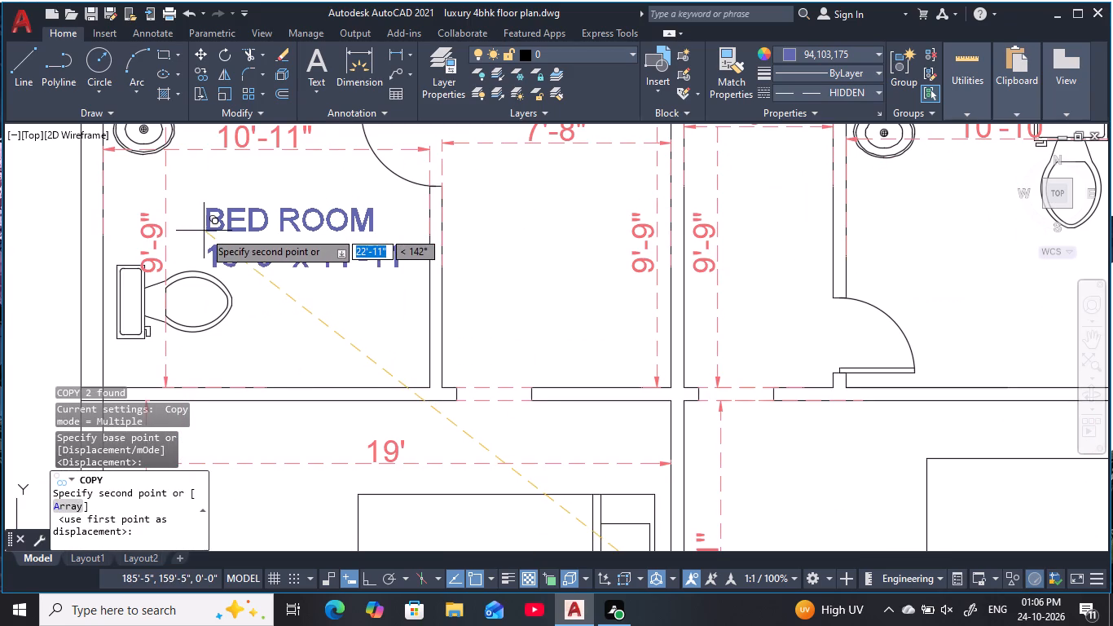
left_click(205, 227)
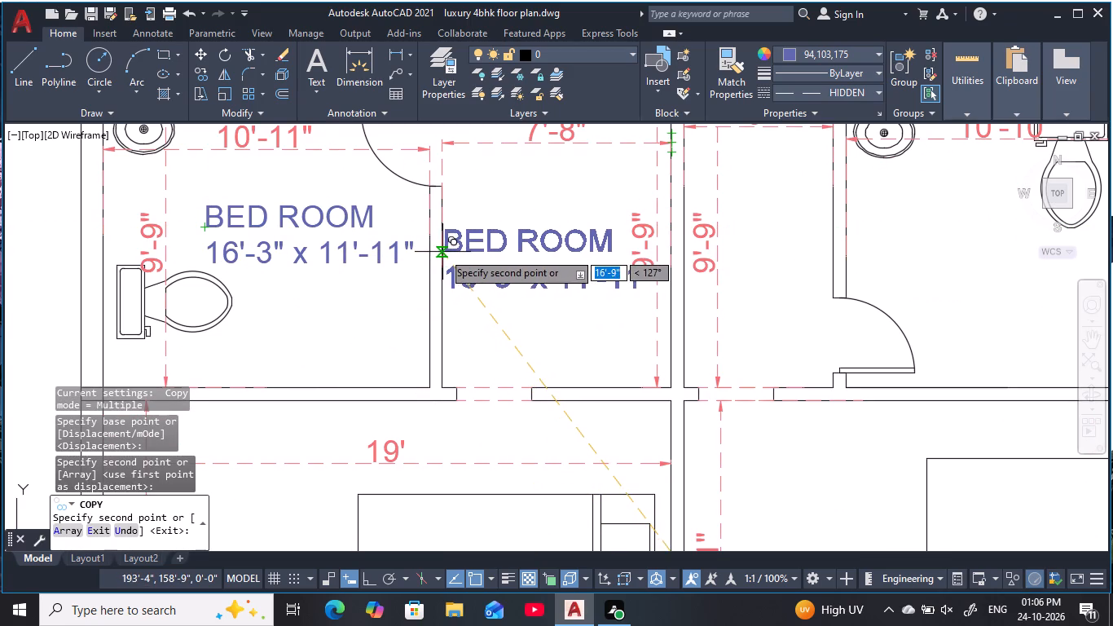
key("Escape")
key("Escape")
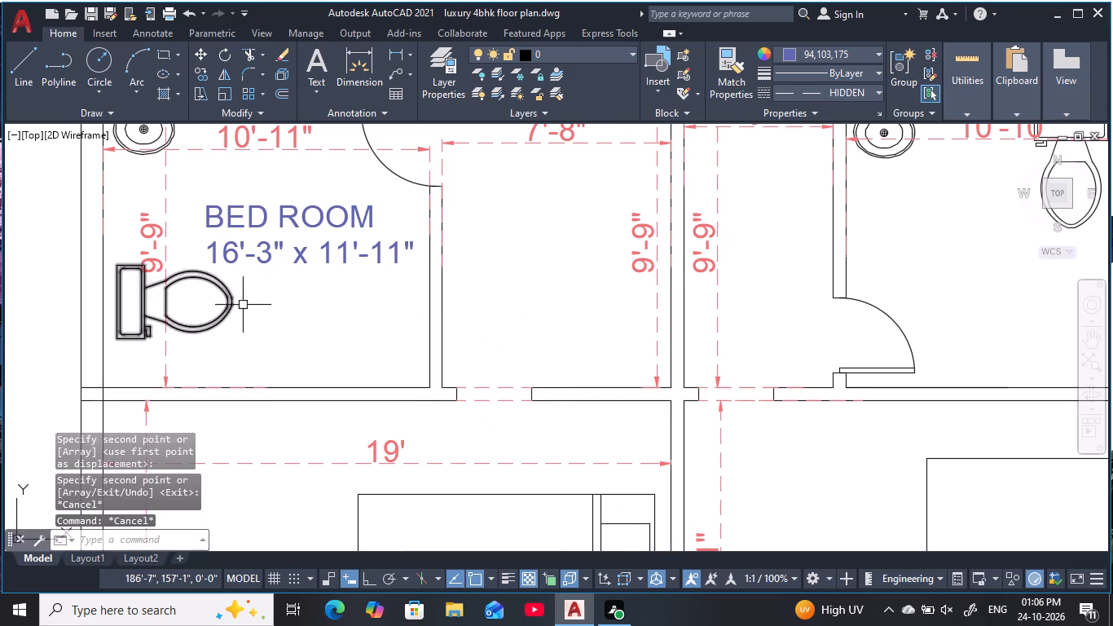
Change the name line of the copied label in the northwest bathroom to "BATH RM".
middle_click_drag(250, 310, 369, 334)
scroll(381, 334, "down", 1)
key("Escape")
key("Escape")
key("Escape")
left_click(424, 303)
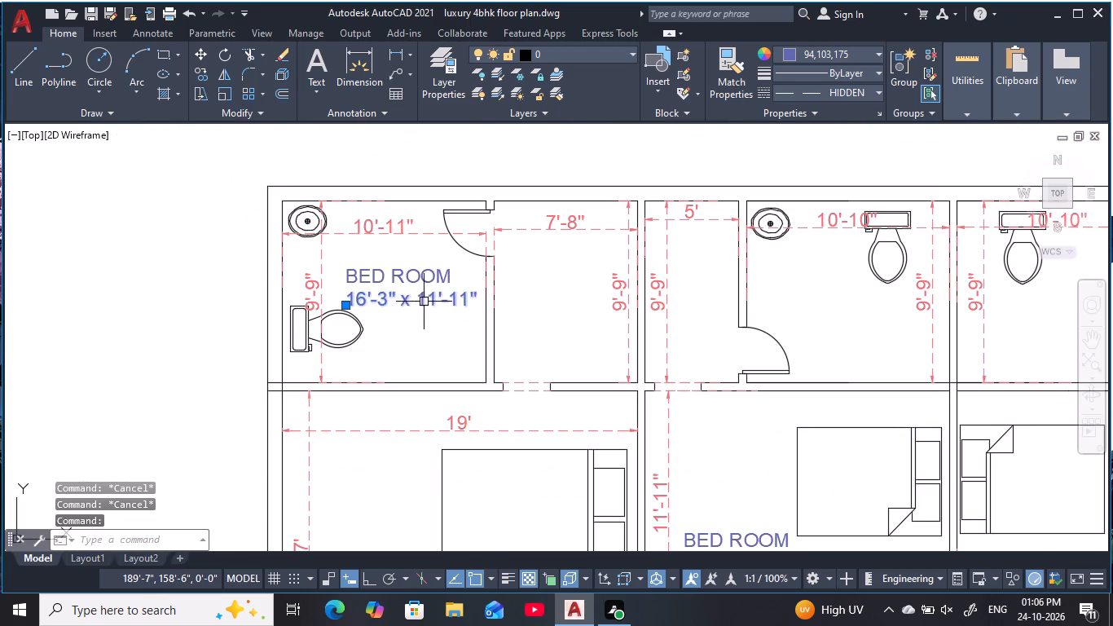
key("Escape")
key("Escape")
double_click(420, 283)
left_click(420, 288)
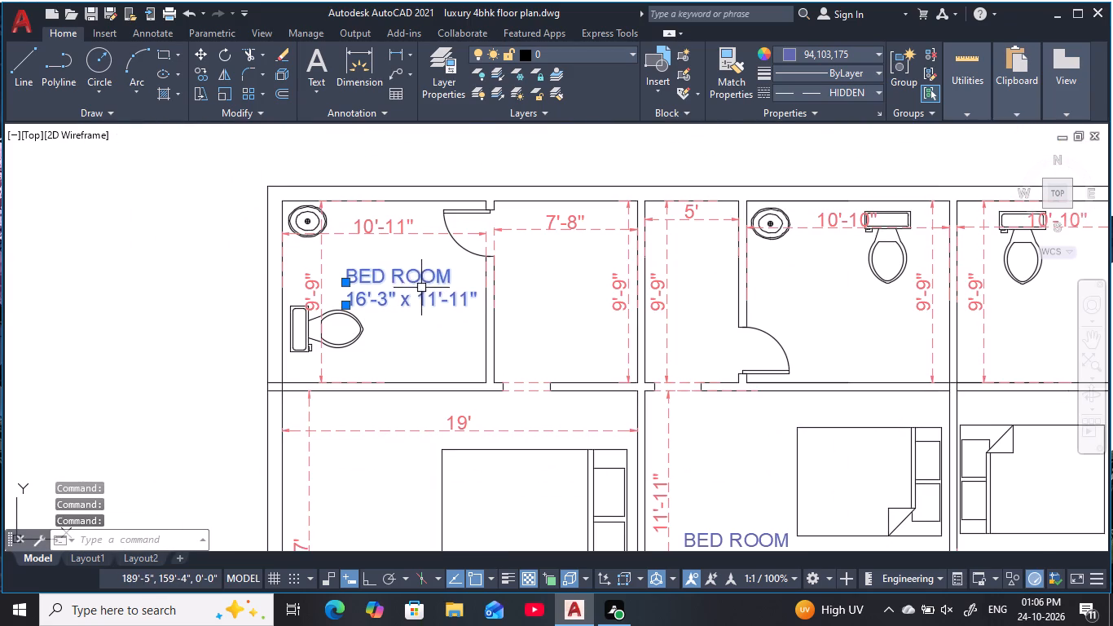
key("Escape")
key("Escape")
double_click(433, 280)
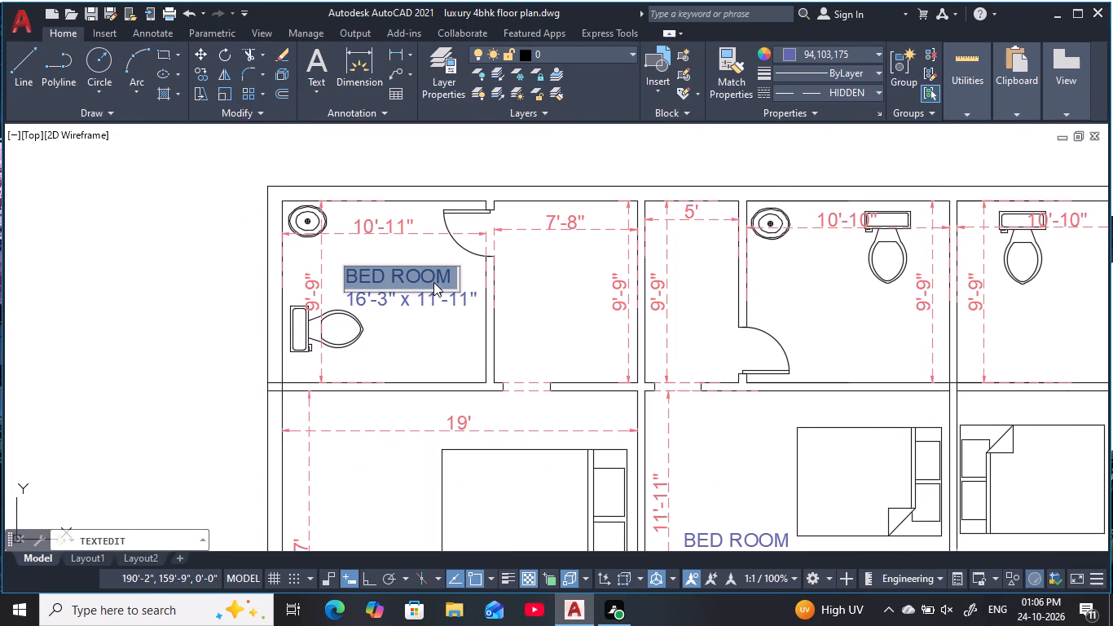
key("BackSpace")
type("bath")
key("BackSpace")
key("BackSpace")
key("BackSpace")
key("BackSpace")
key("BackSpace")
key("BackSpace")
key("BackSpace")
key("BackSpace")
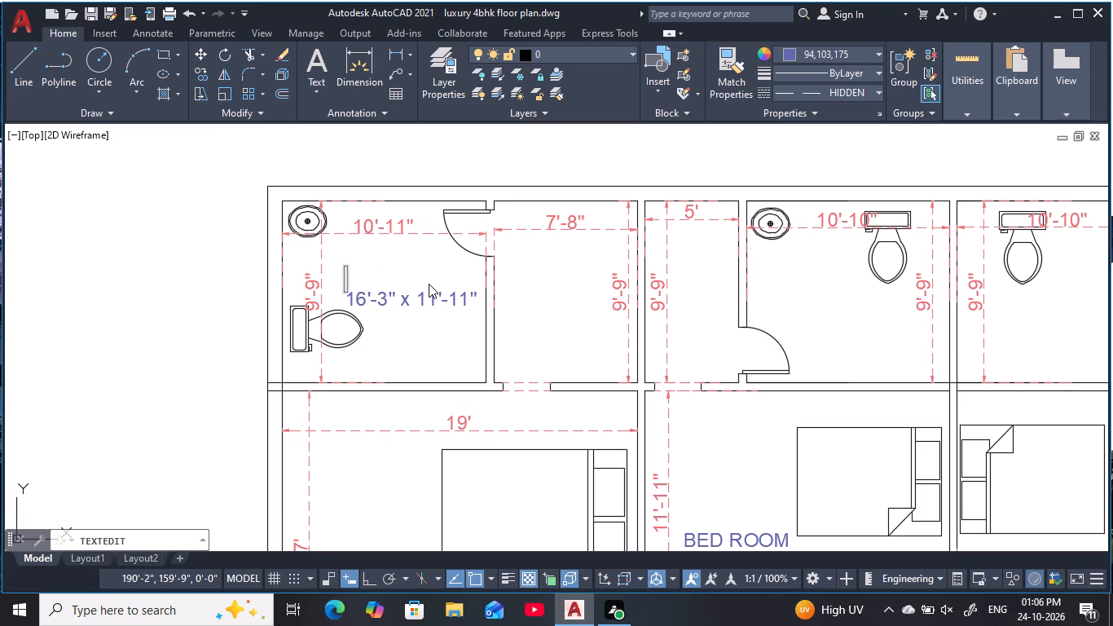
type("BATH")
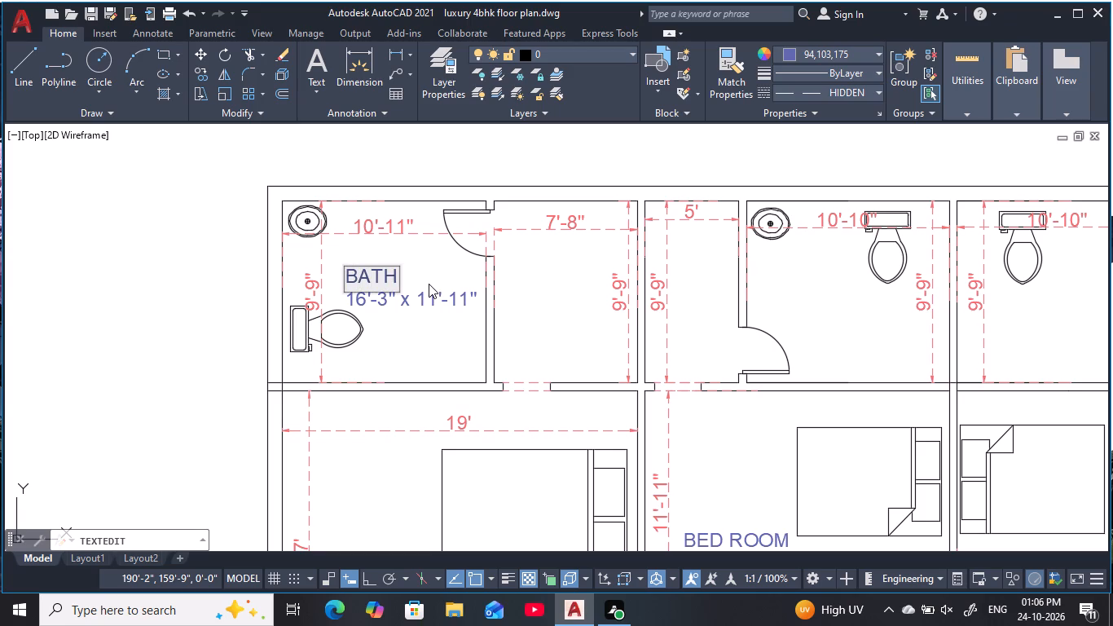
key("space")
type("RM")
key("Return")
key("Escape")
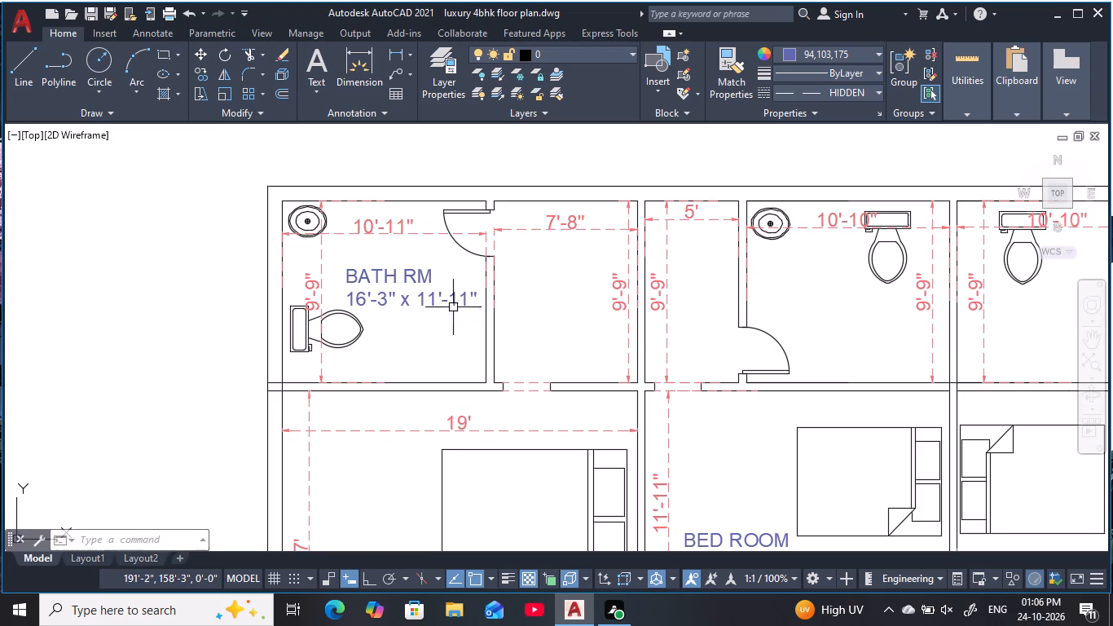
key("Escape")
Change the second dimension in the northwest bathroom label's size text to 9'-9".
double_click(461, 302)
left_click(464, 299)
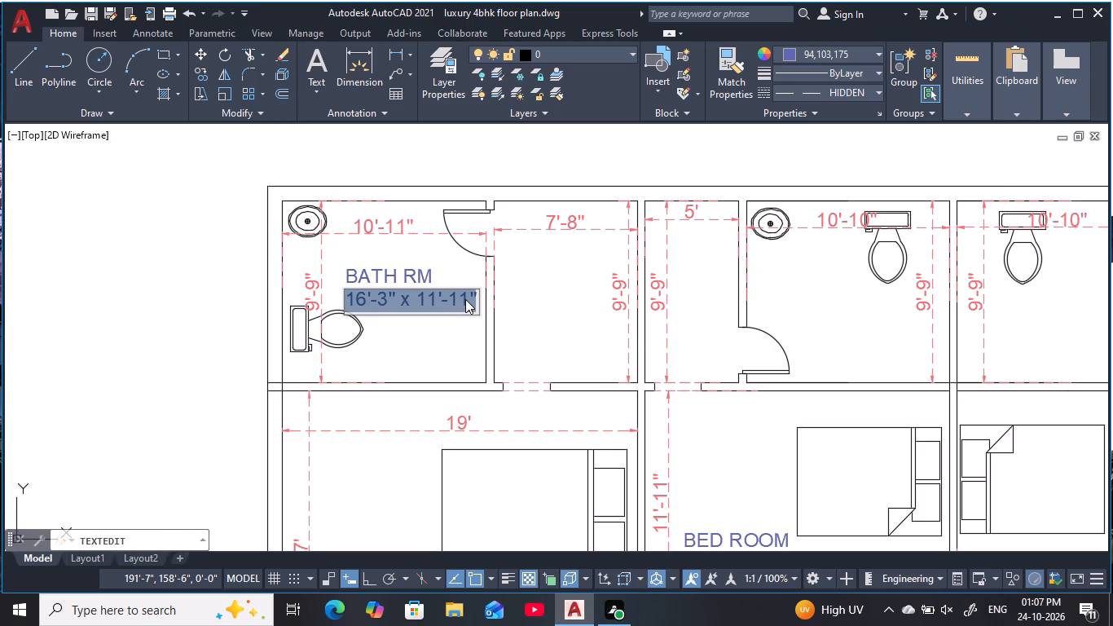
left_click(466, 302)
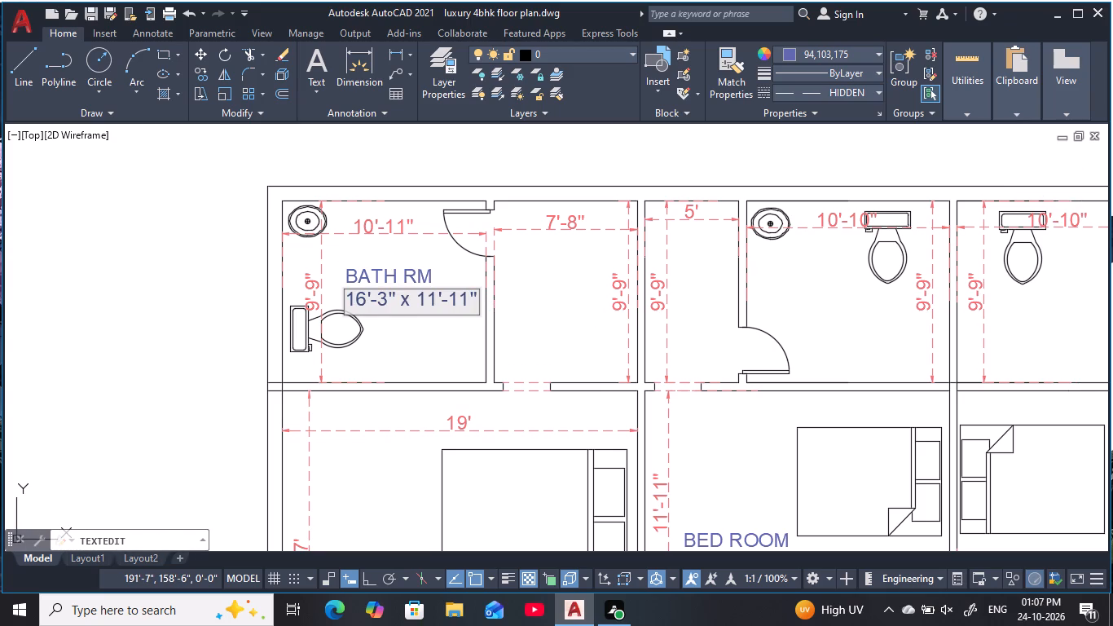
key("BackSpace")
key("BackSpace")
key("9")
key("Left")
key("Left")
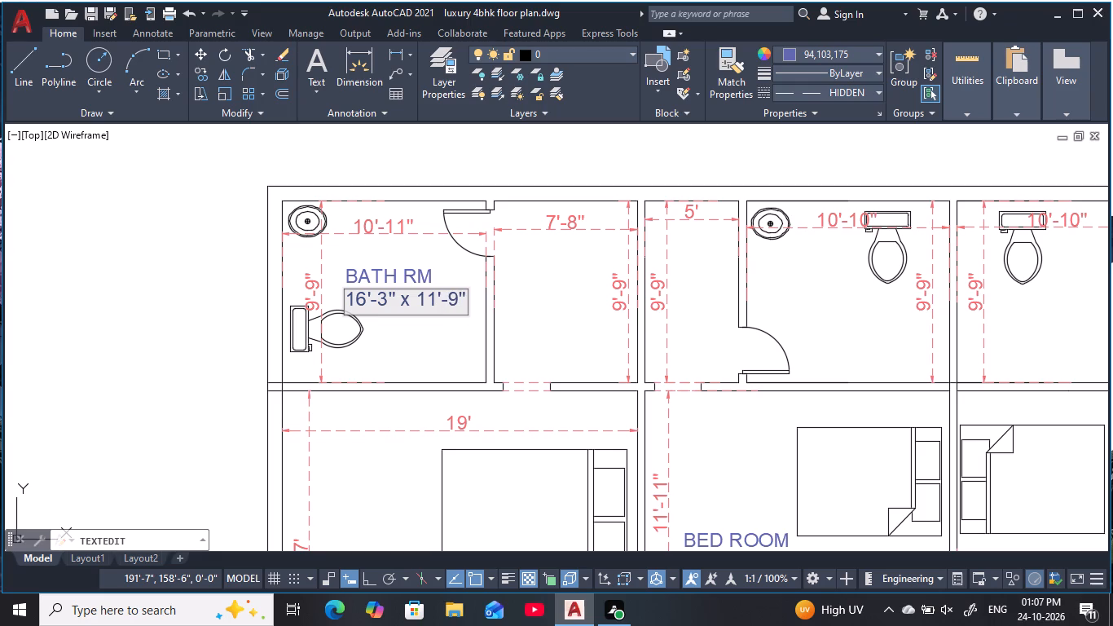
key("Left")
key("BackSpace")
key("BackSpace")
key("9")
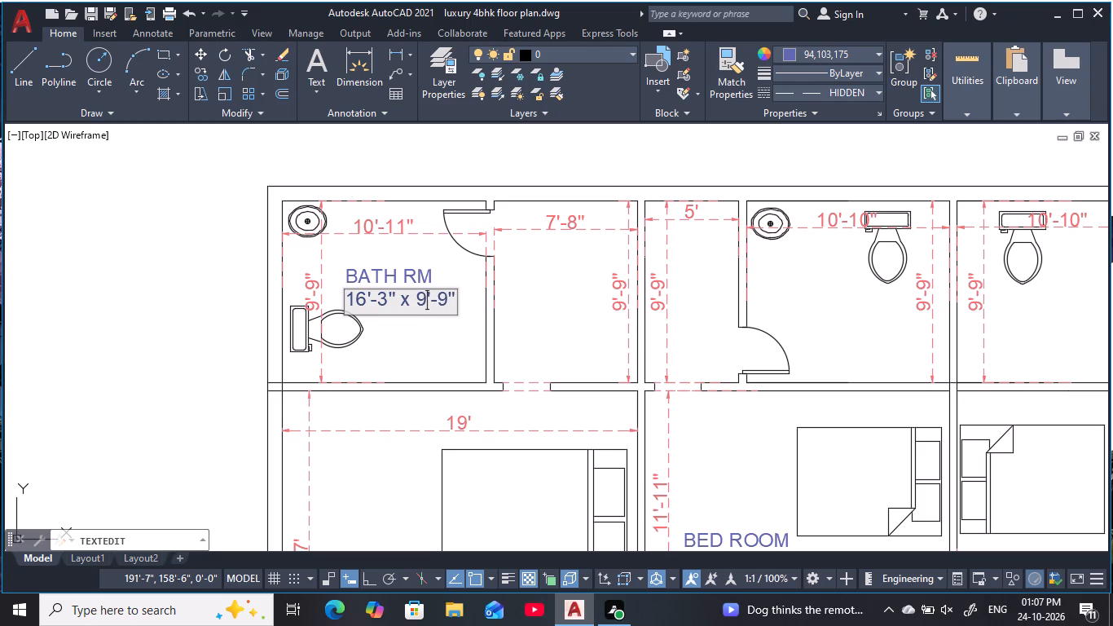
Change the first dimension in the same size text to 10'-11" and finish text editing.
key("Left")
key("Left")
key("Left")
key("Left")
key("Left")
key("BackSpace")
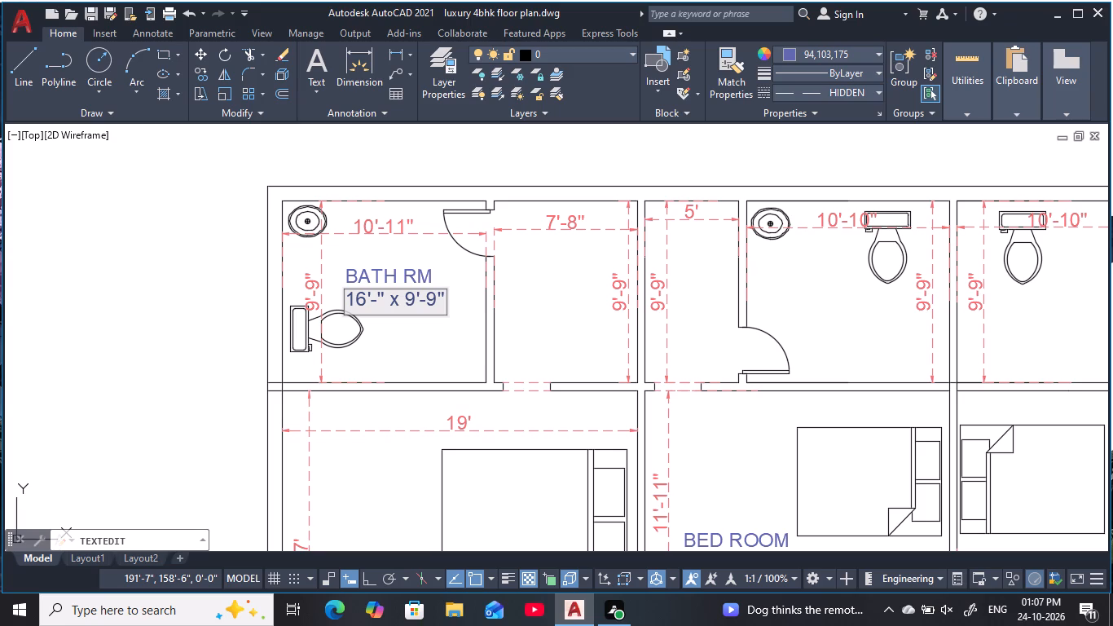
type("11")
key("Left")
key("Left")
key("Left")
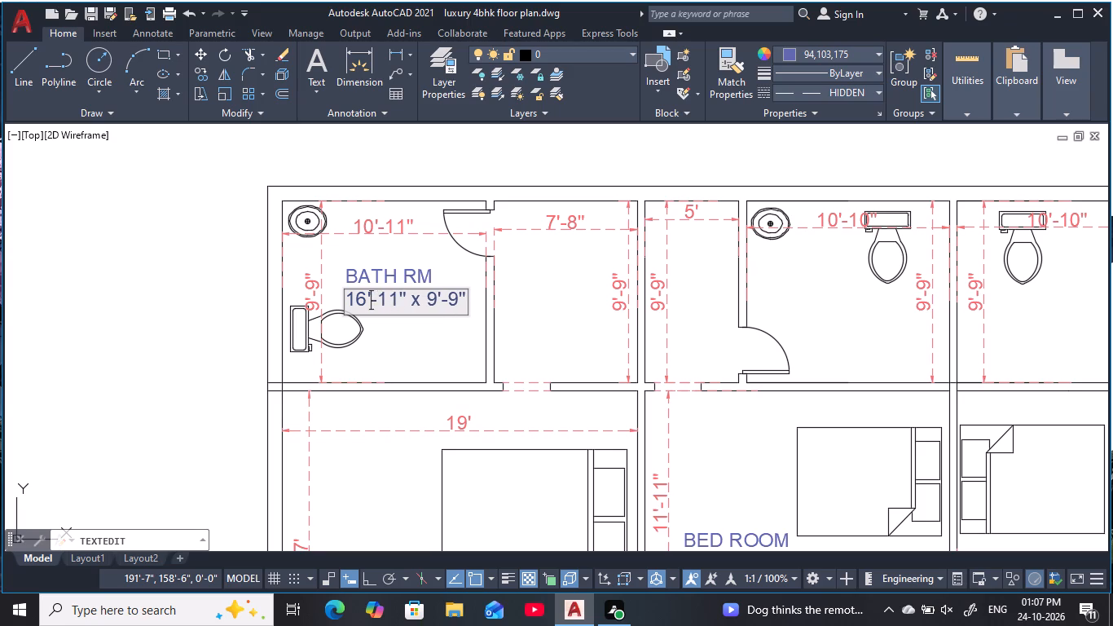
key("Left")
key("BackSpace")
key("0")
key("Return")
key("Escape")
key("Escape")
key("Escape")
key("Escape")
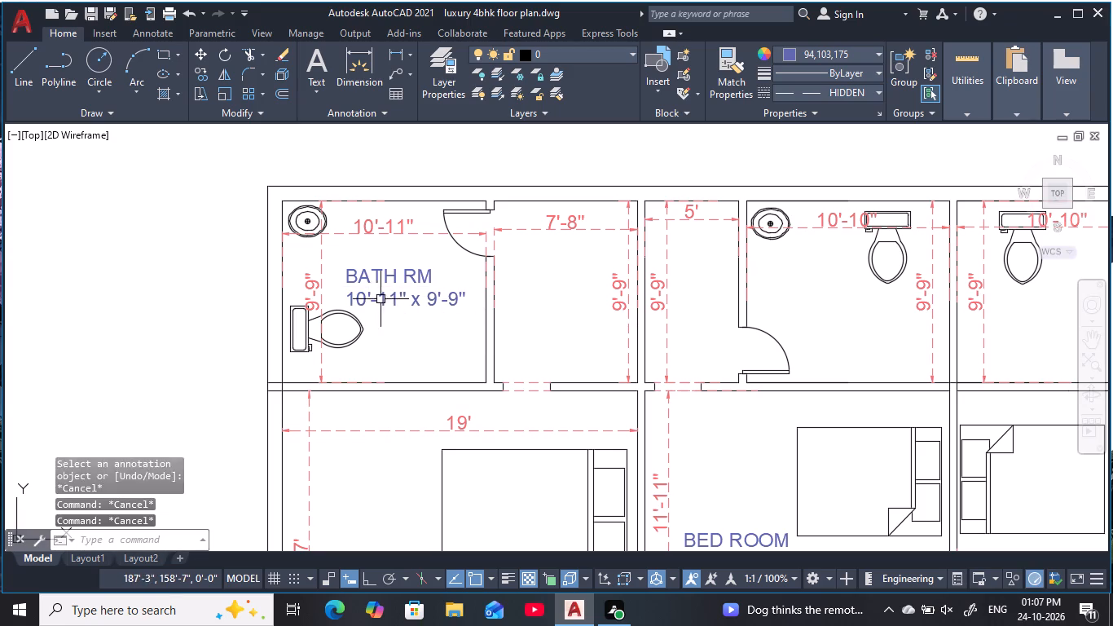
Copy the northwest bathroom's two-line label about 8', 24' and 36' east, into the adjacent 7'-8" wide room and both middle bathrooms.
left_click(410, 286)
left_click(417, 299)
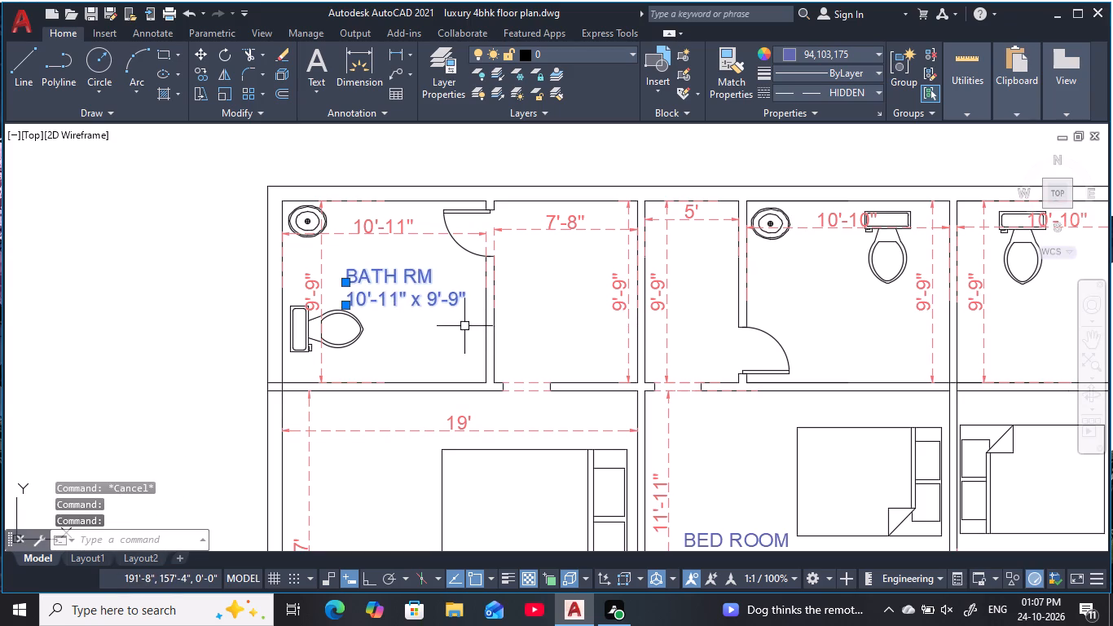
key("c")
key("o")
key("space")
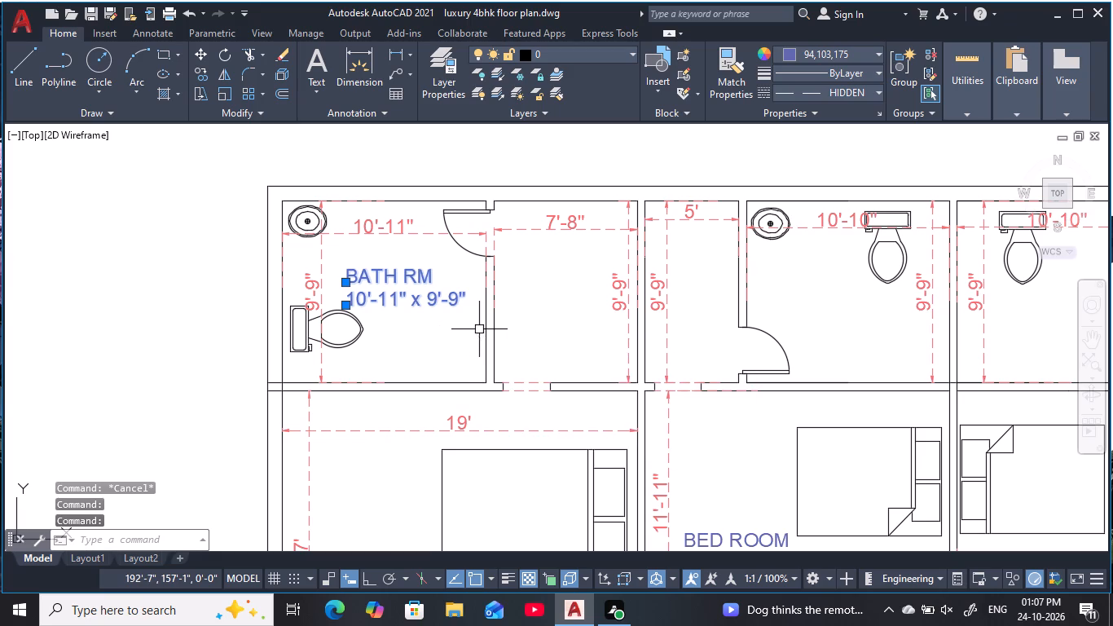
left_click(407, 288)
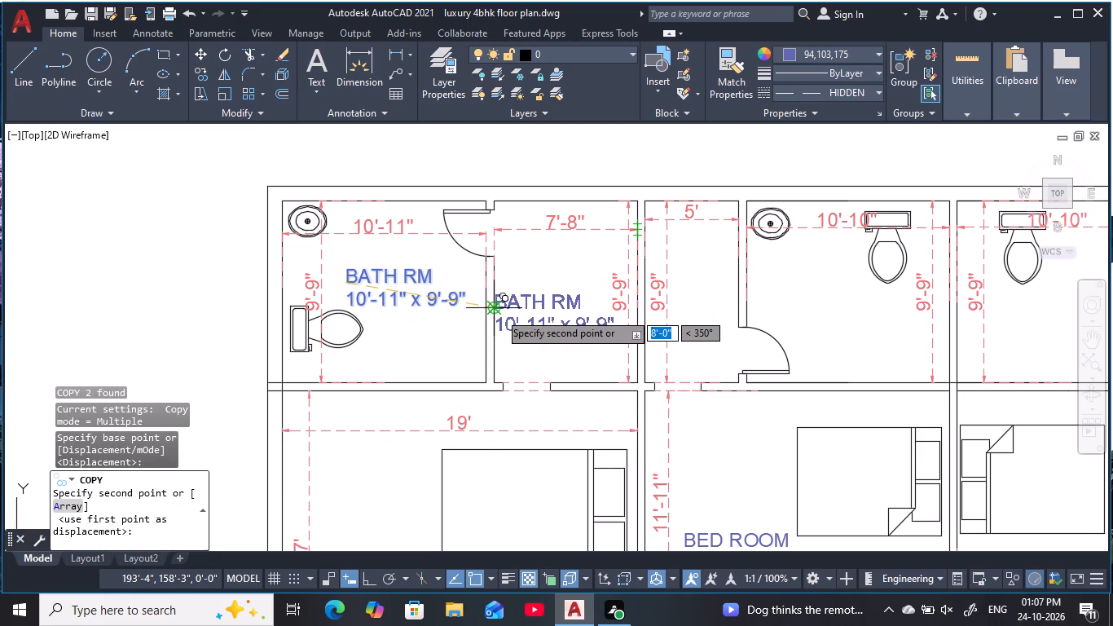
left_click(499, 312)
middle_click_drag(649, 284, 465, 299)
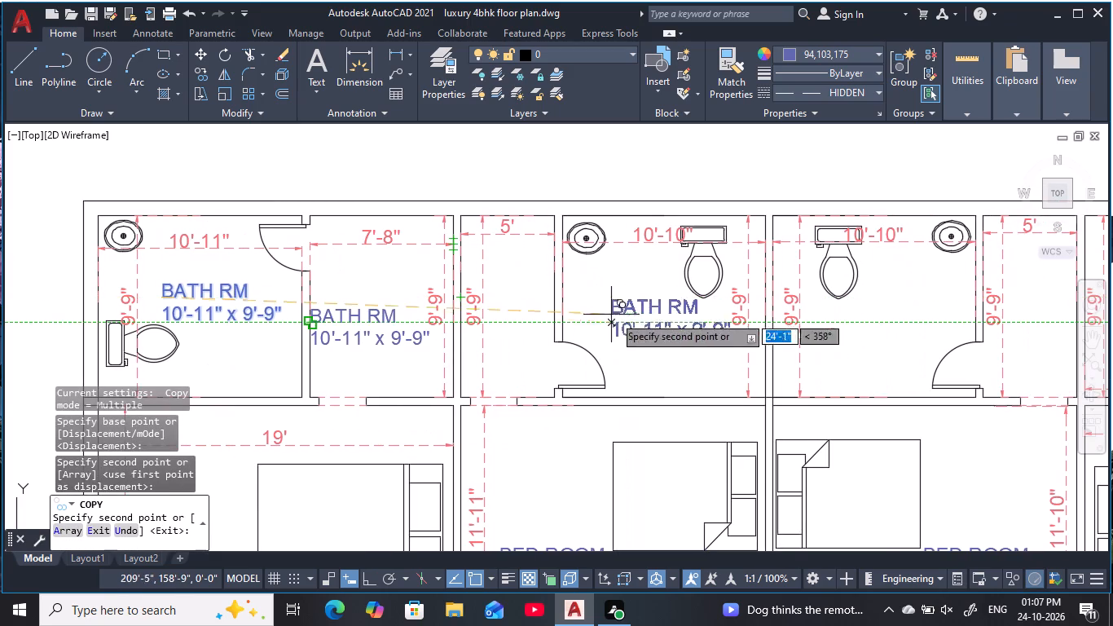
left_click(608, 314)
middle_click_drag(622, 311, 407, 319)
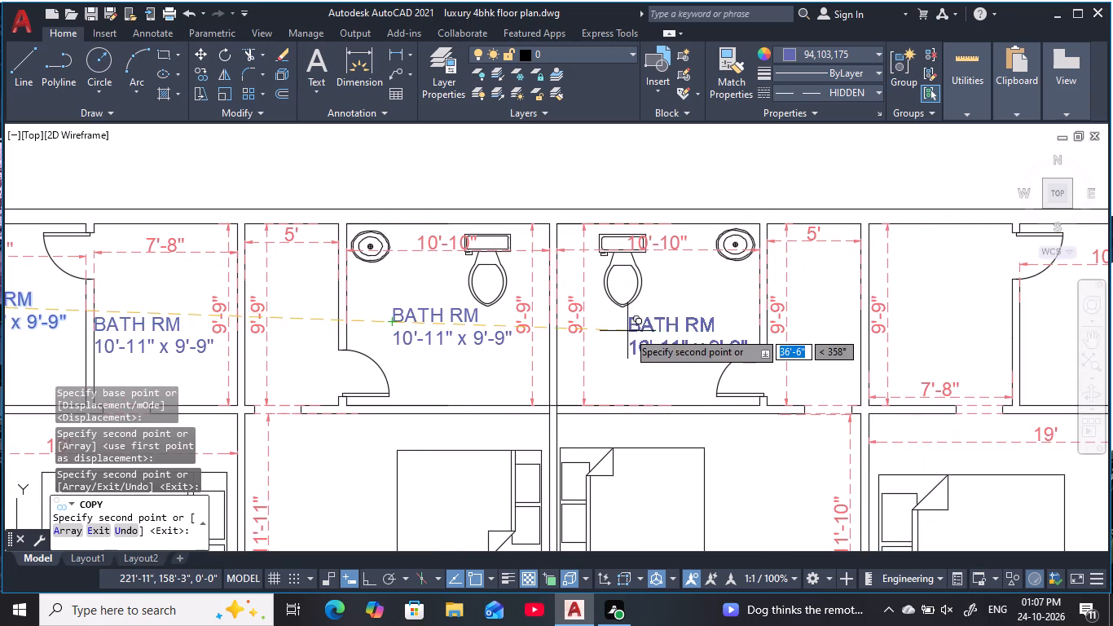
left_click(621, 330)
Place two more label copies about 50' and 58' east, in the eastern 7'-8" wide room and northeast bathroom, and end the copying.
middle_click_drag(644, 324, 345, 324)
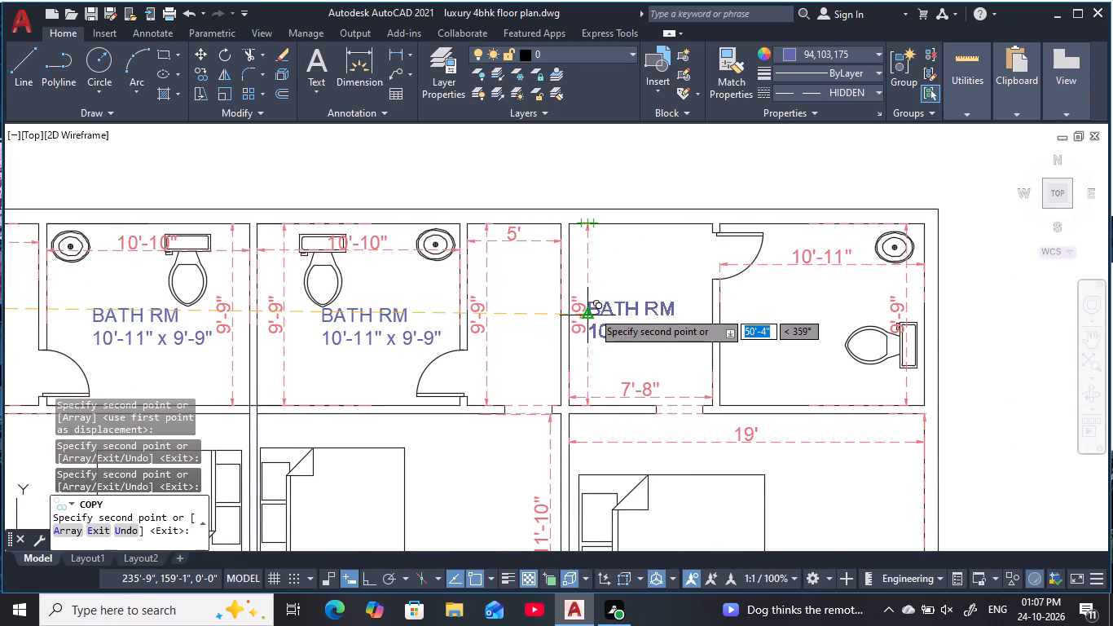
left_click(592, 311)
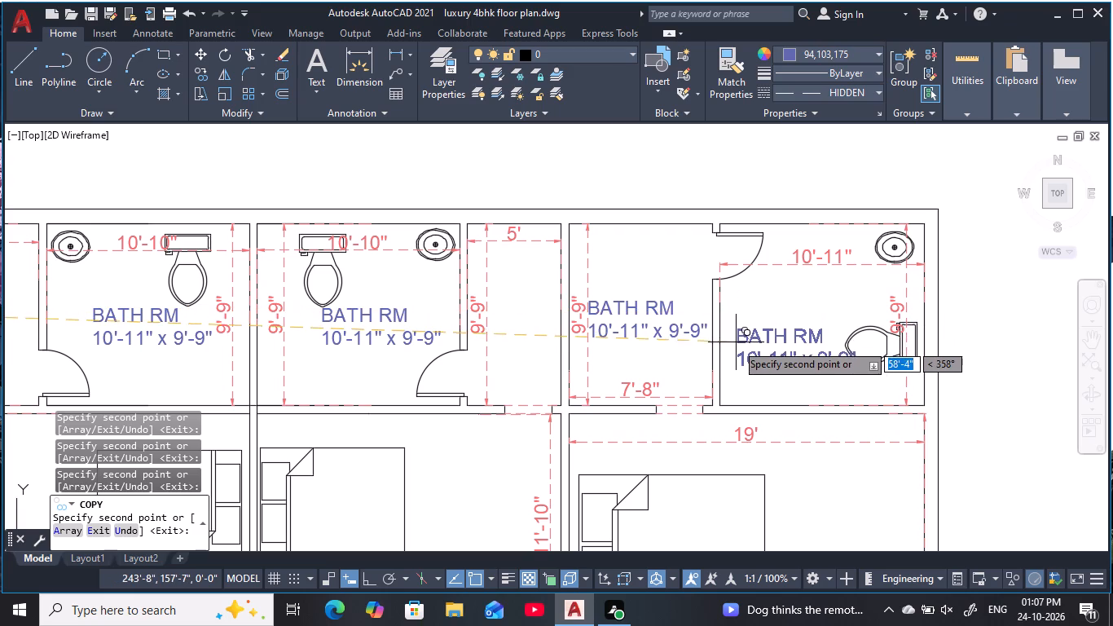
left_click(732, 353)
scroll(655, 354, "down", 1)
middle_click_drag(654, 355, 732, 247)
scroll(734, 245, "down", 1)
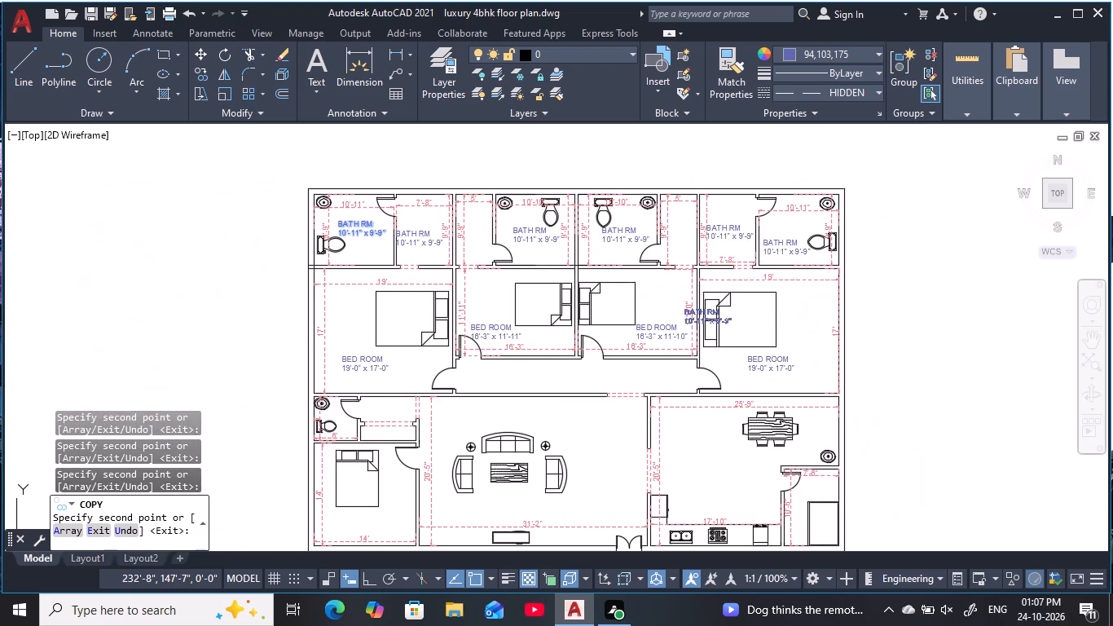
key("Escape")
key("Escape")
key("Escape")
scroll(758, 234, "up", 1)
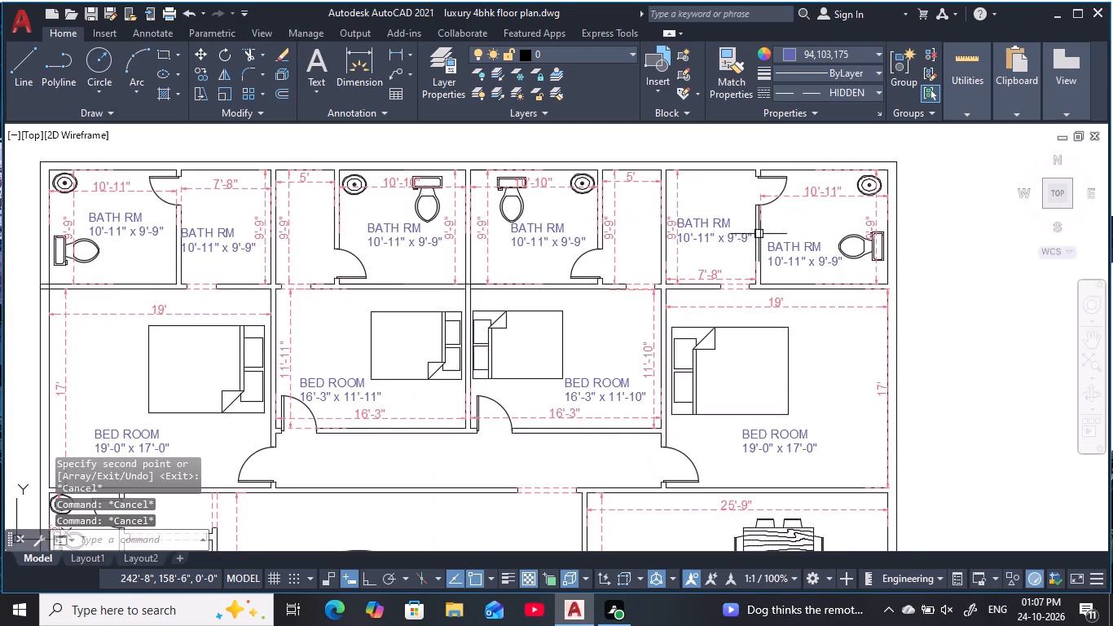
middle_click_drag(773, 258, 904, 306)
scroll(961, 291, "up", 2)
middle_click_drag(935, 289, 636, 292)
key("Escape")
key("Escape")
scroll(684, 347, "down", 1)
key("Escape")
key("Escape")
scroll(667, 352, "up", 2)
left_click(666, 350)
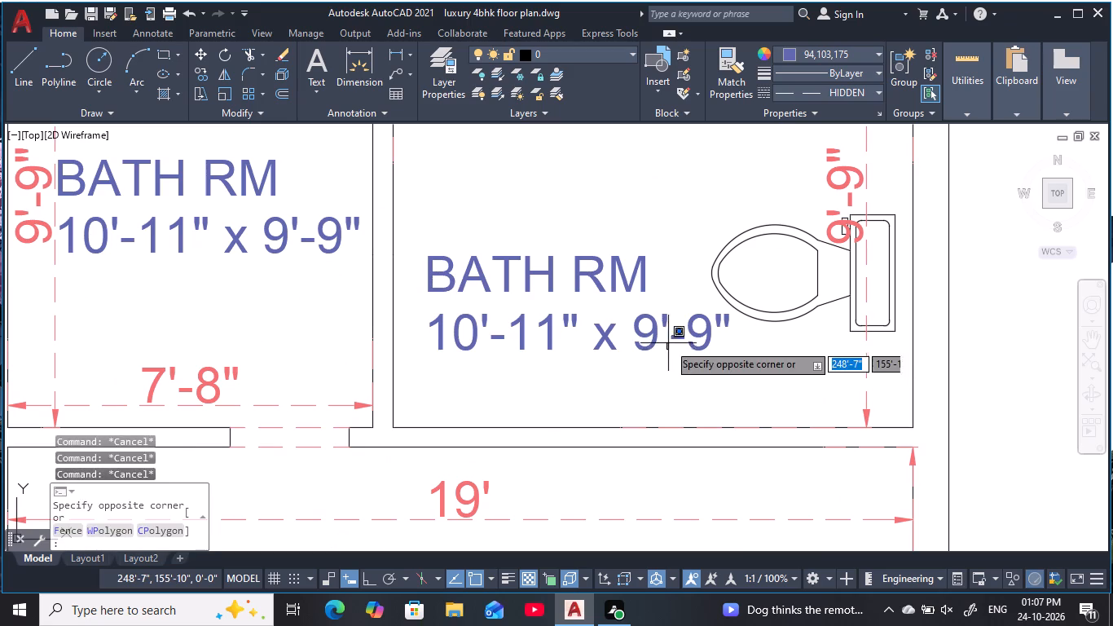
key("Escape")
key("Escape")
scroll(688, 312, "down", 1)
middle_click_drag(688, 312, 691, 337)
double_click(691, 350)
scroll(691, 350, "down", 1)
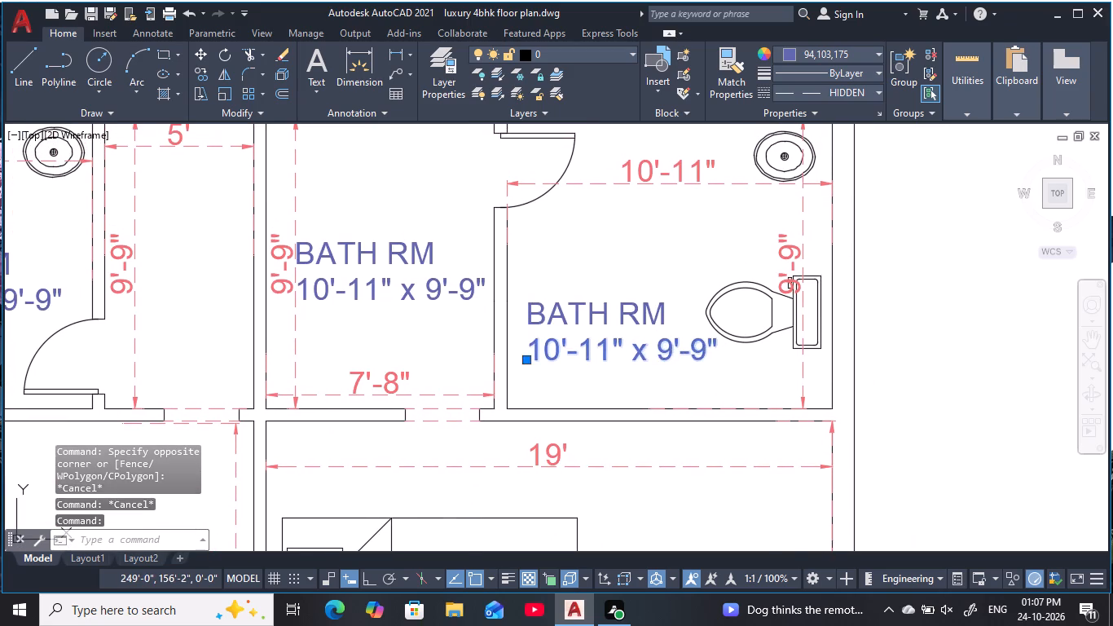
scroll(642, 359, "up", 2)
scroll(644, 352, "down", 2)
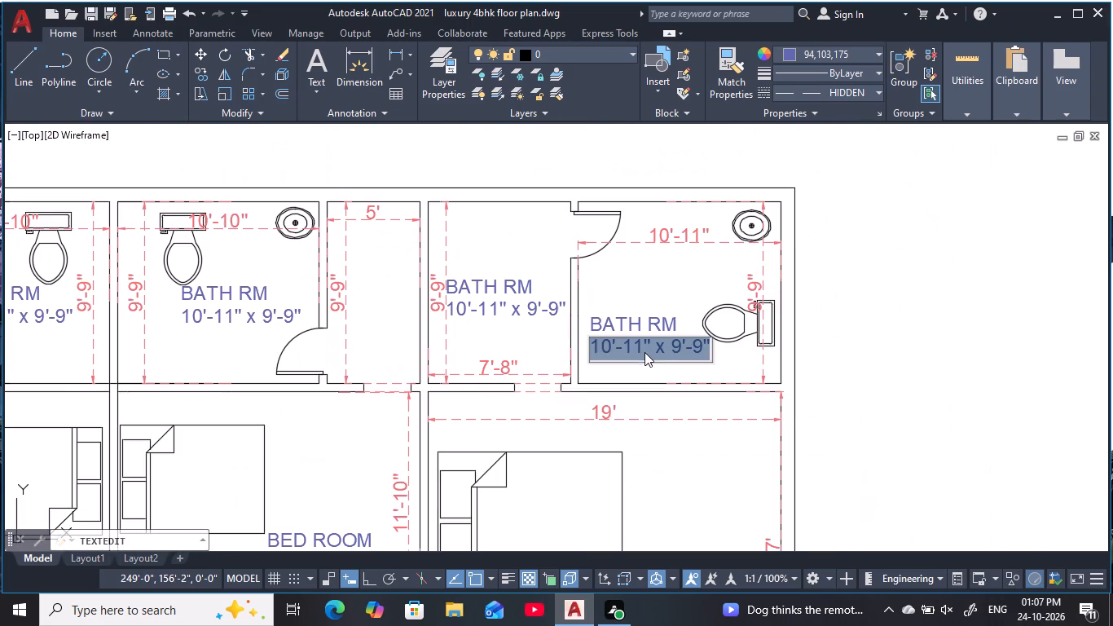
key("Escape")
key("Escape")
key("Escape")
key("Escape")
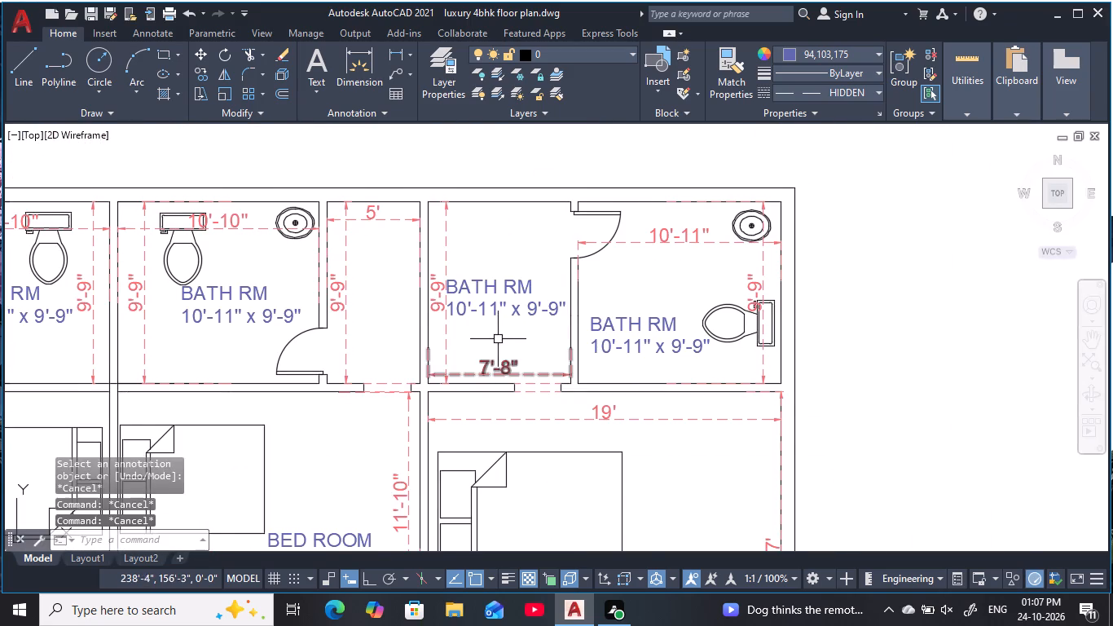
Change the size text in the eastern 7'-8" wide room's label to 7'-8" x 9'-9" and finish text editing.
middle_click_drag(512, 332, 540, 342)
key("Escape")
key("Escape")
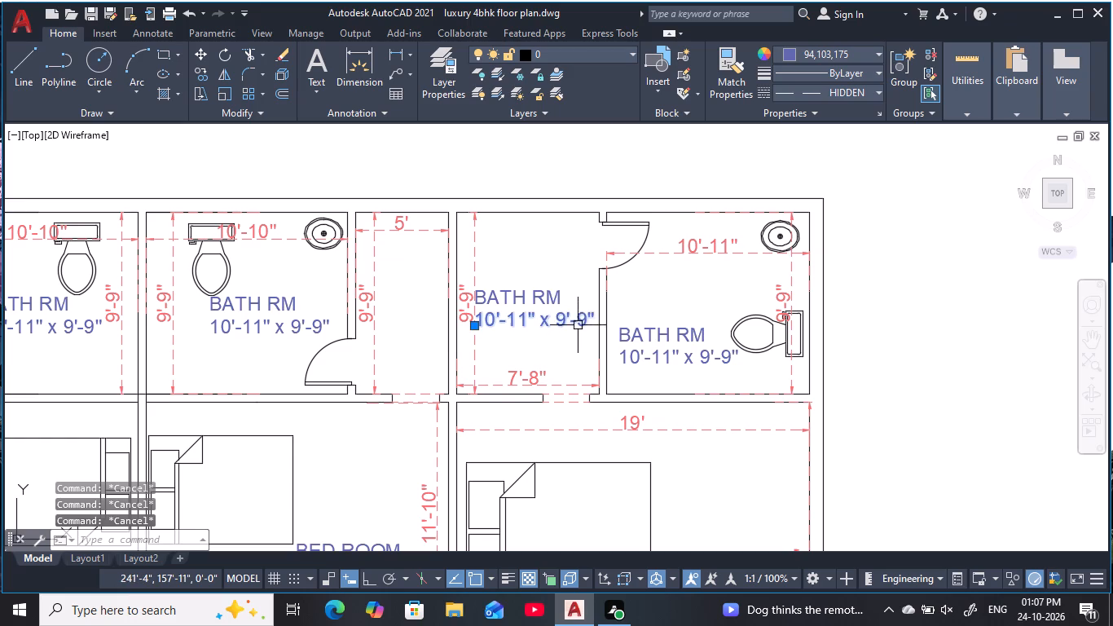
double_click(578, 325)
left_click(528, 324)
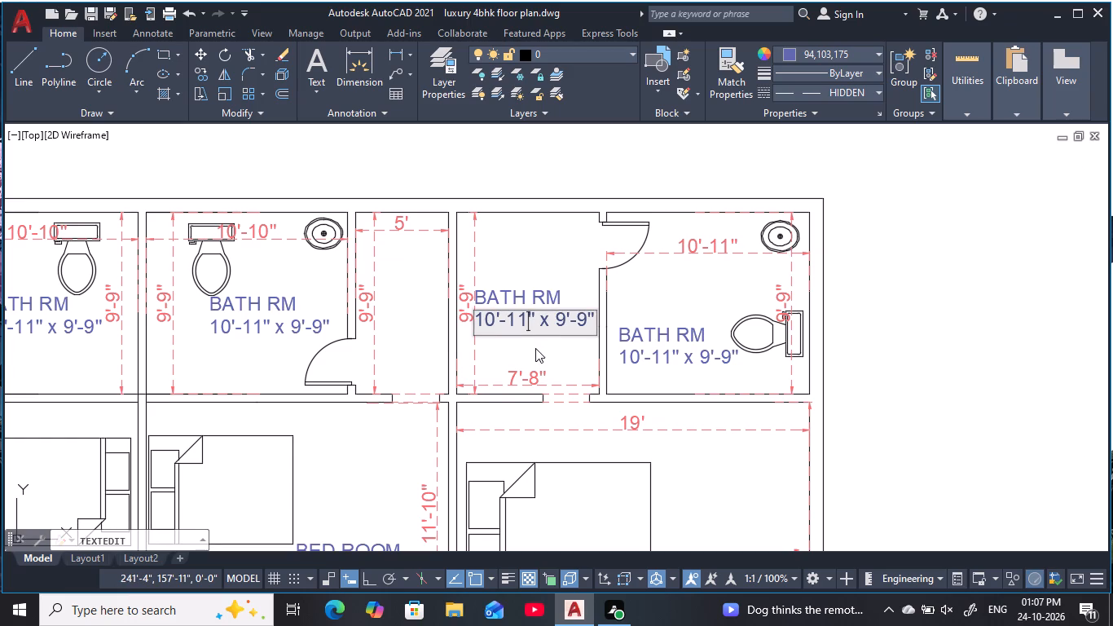
key("BackSpace")
key("BackSpace")
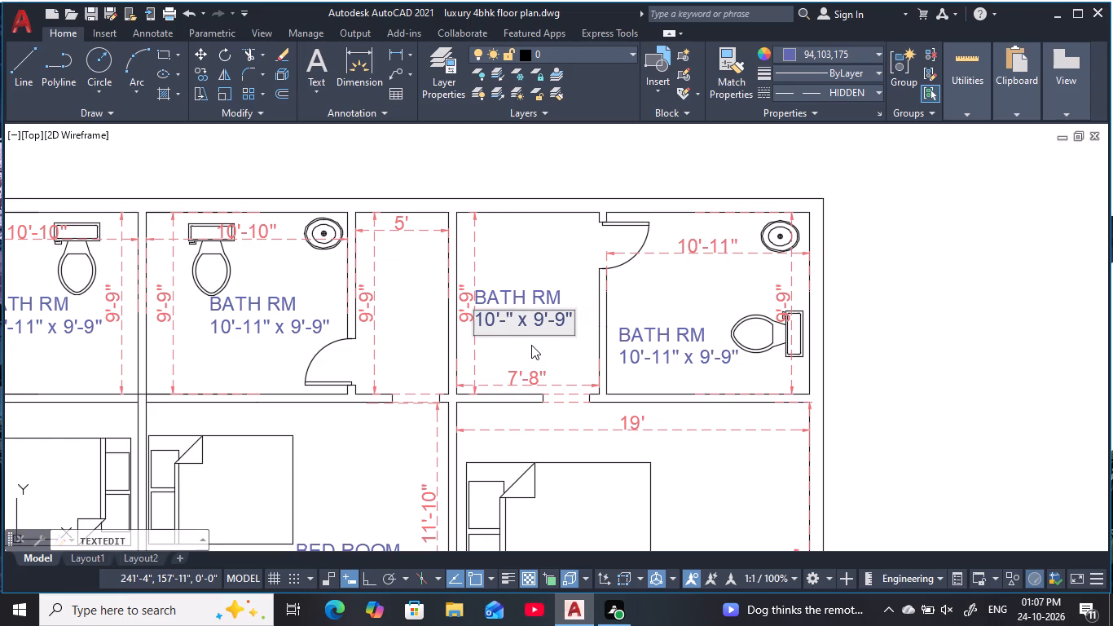
key("8")
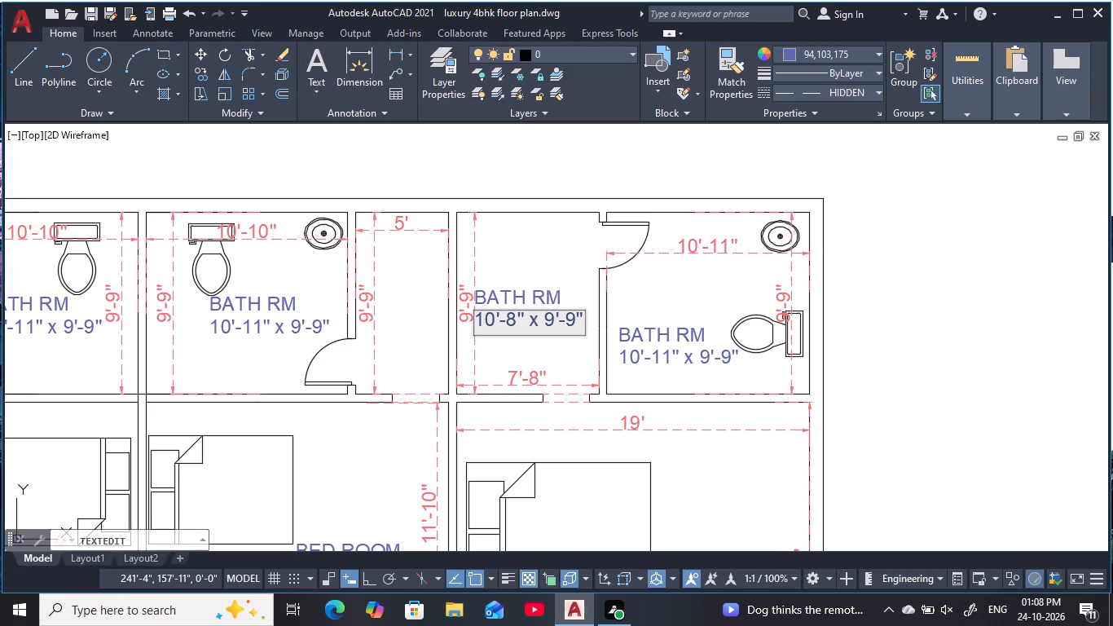
left_click(494, 320)
key("BackSpace")
key("BackSpace")
type("67")
key("BackSpace")
key("BackSpace")
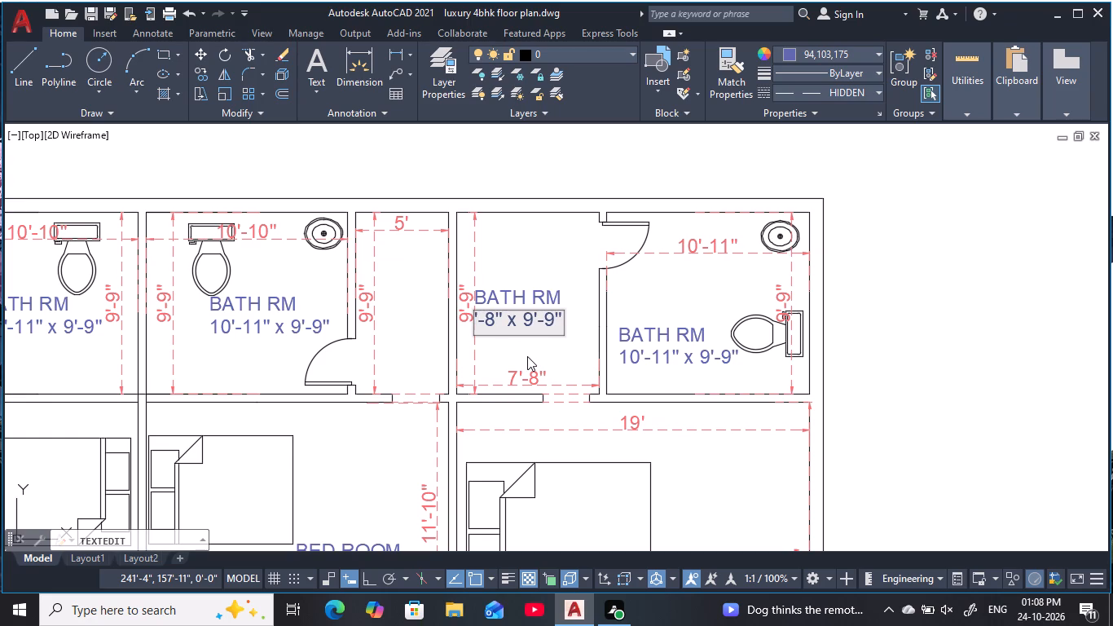
key("7")
key("Return")
key("Escape")
key("Escape")
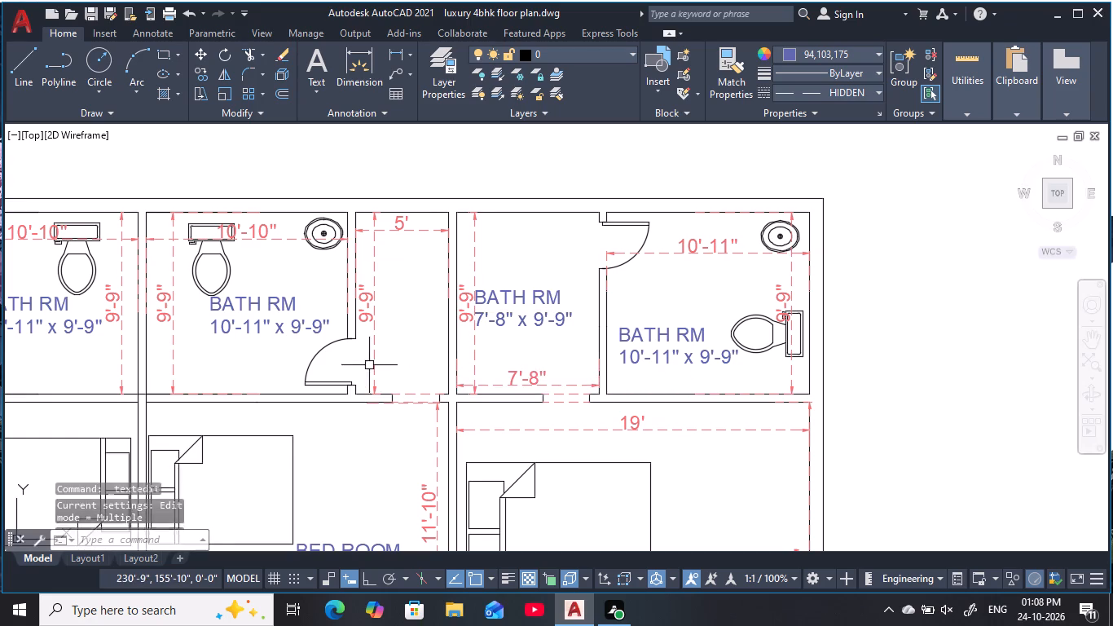
Change the size text in the eastern middle bathroom's label to 10'-10" x 9'-9".
middle_click_drag(393, 368, 552, 339)
key("Escape")
key("Escape")
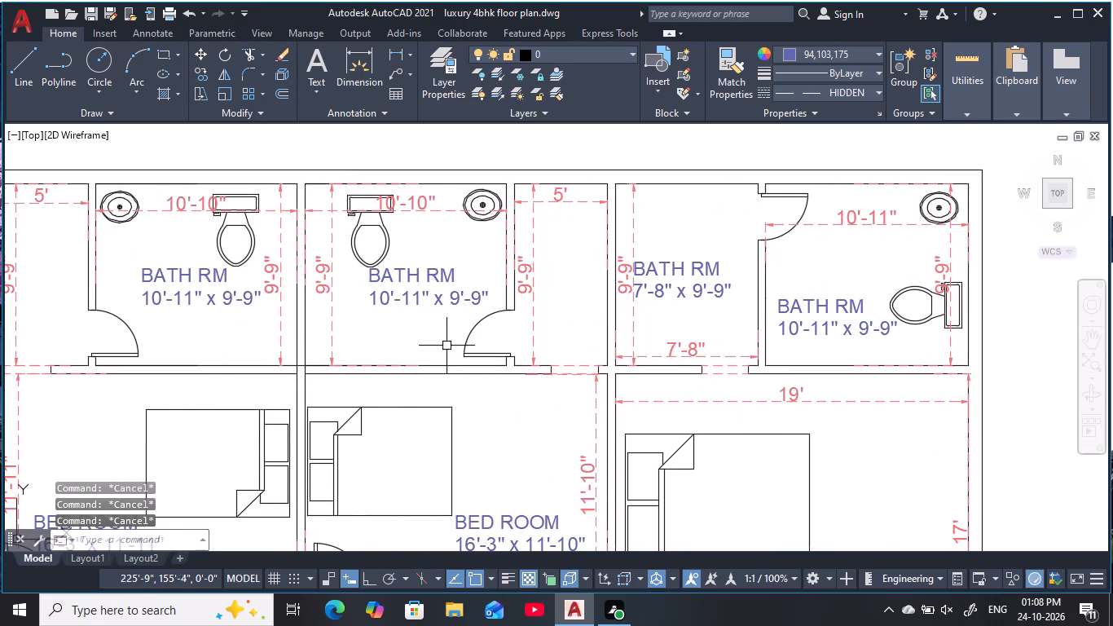
middle_click_drag(450, 349, 467, 366)
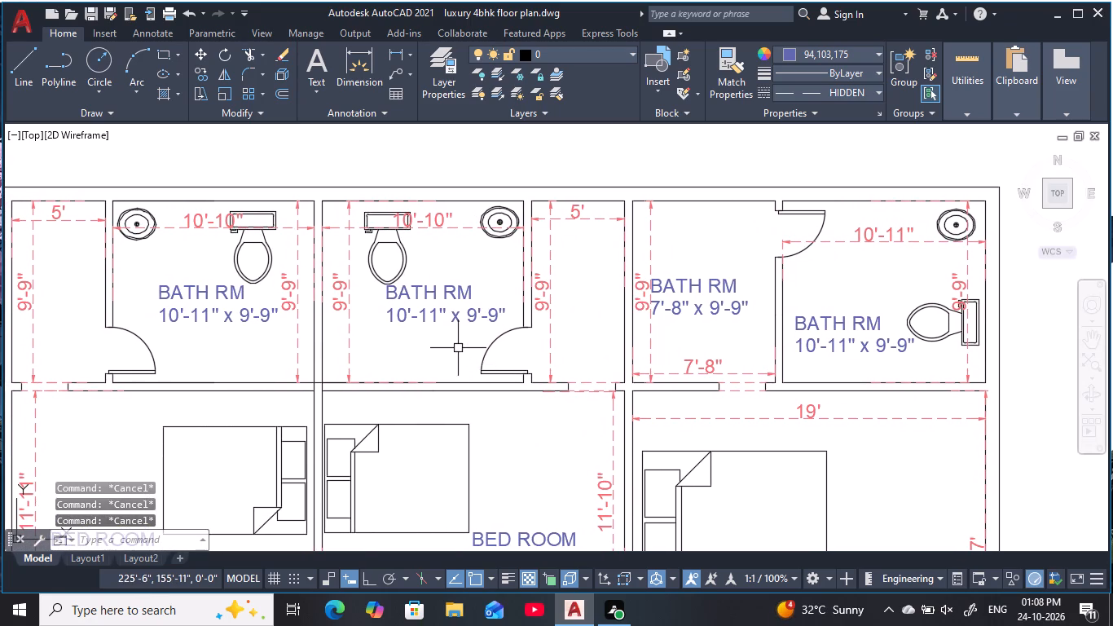
scroll(460, 328, "up", 1)
middle_click_drag(468, 334, 481, 376)
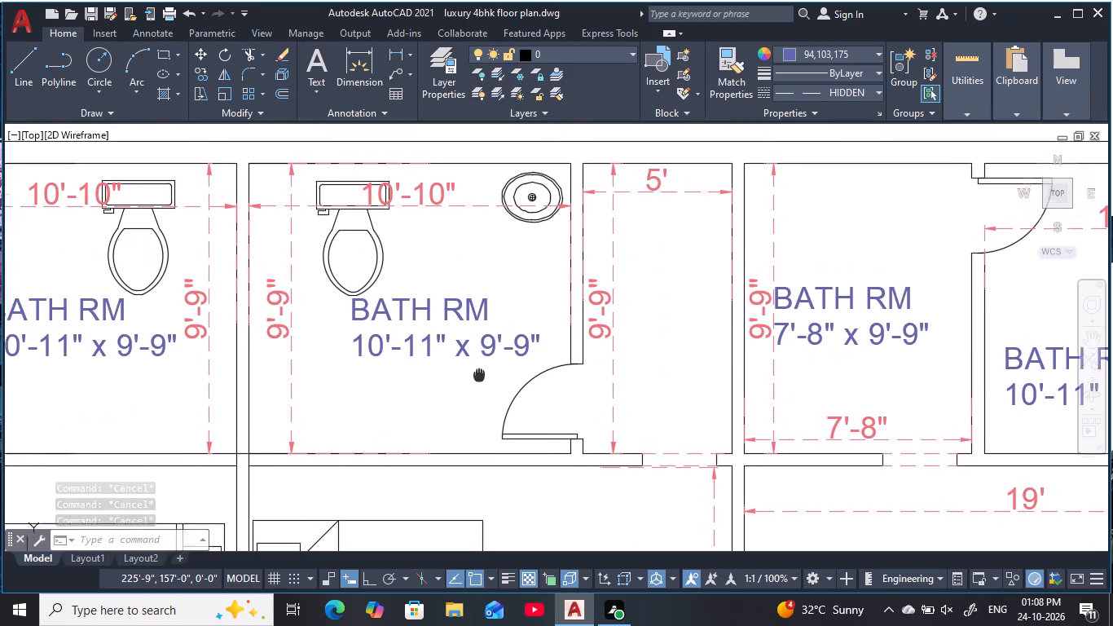
middle_click_drag(481, 376, 481, 377)
double_click(429, 350)
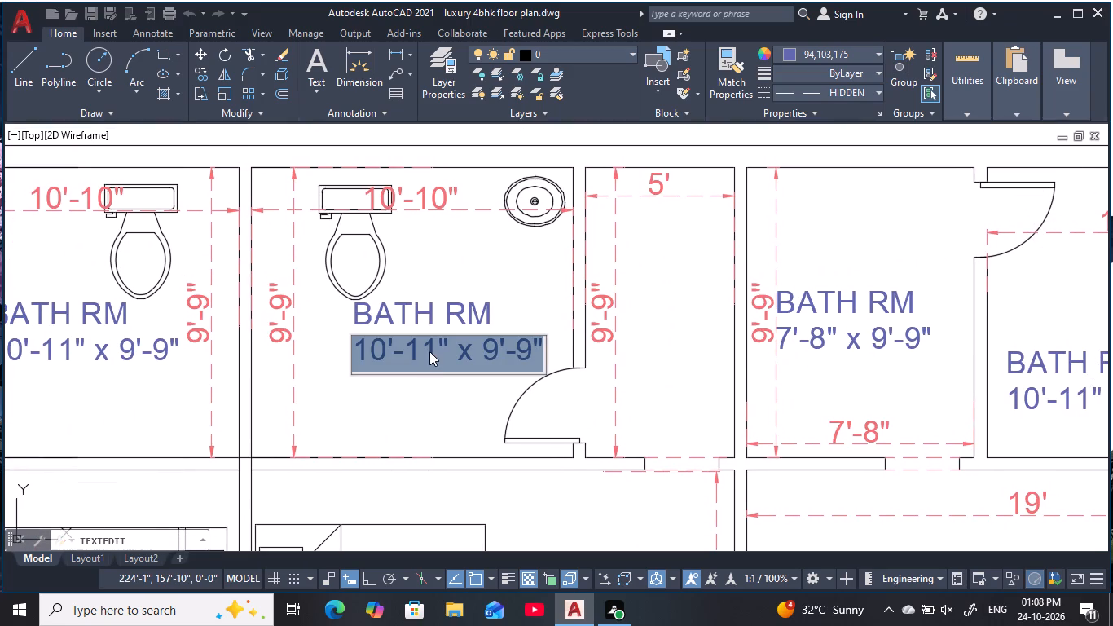
left_click(433, 350)
key("BackSpace")
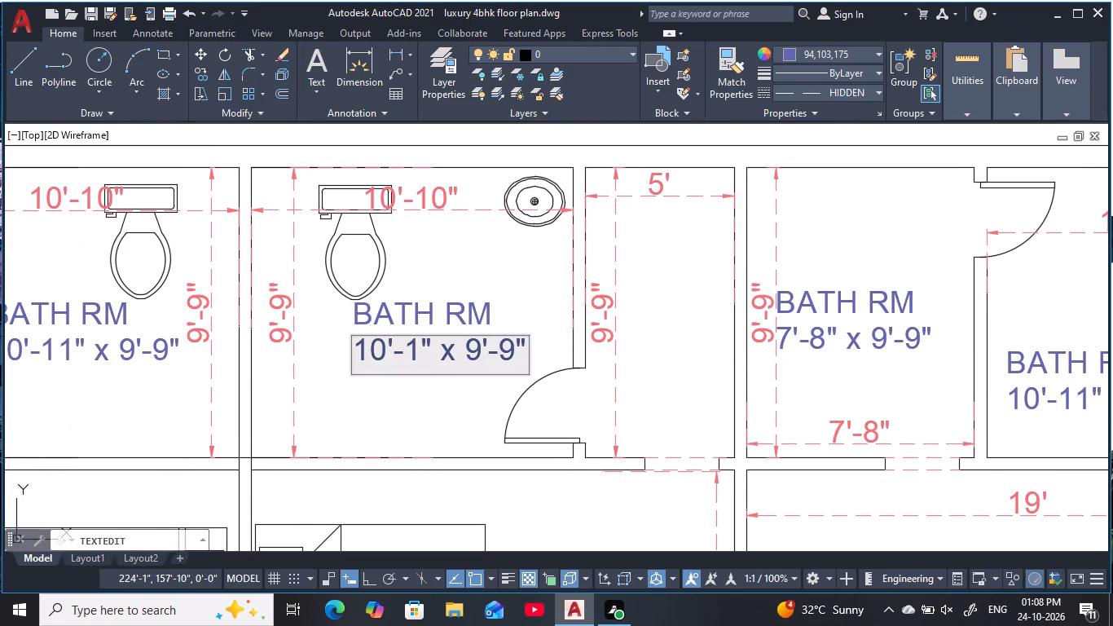
key("0")
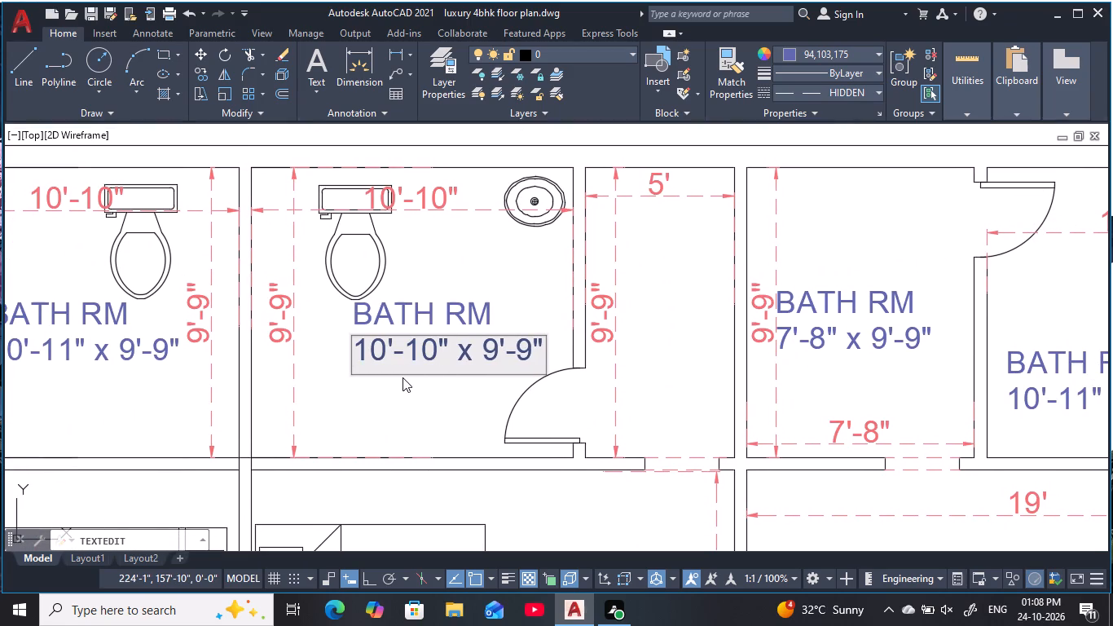
key("Return")
Change the size text in the western middle bathroom's label to 10'-10" x 9'-9".
scroll(328, 382, "down", 1)
middle_click_drag(363, 382, 543, 340)
scroll(374, 338, "up", 1)
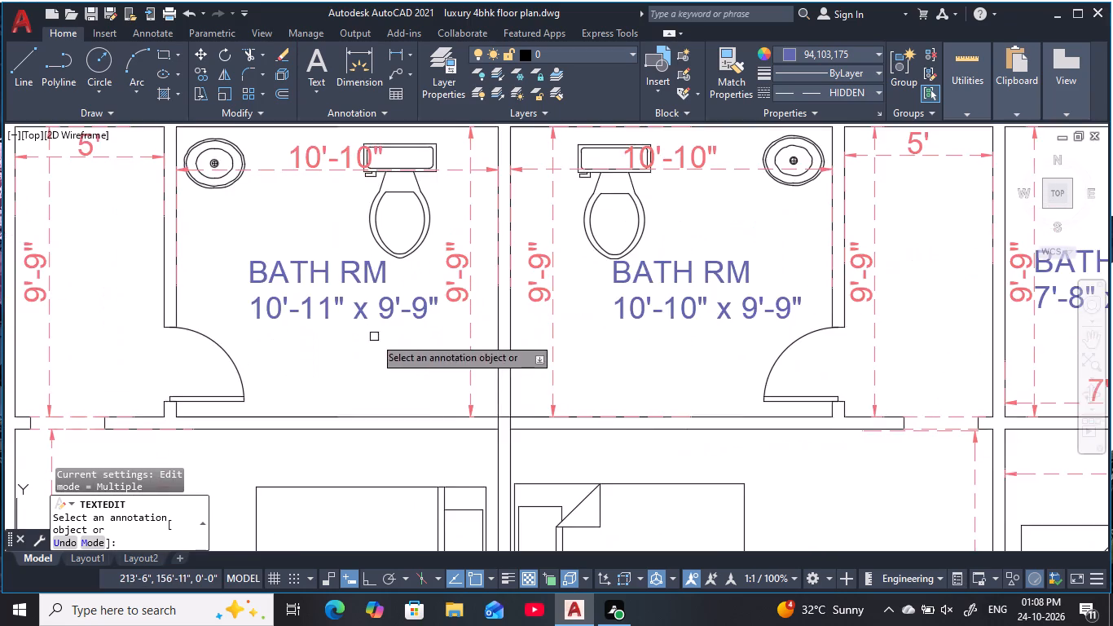
middle_click_drag(385, 355, 433, 408)
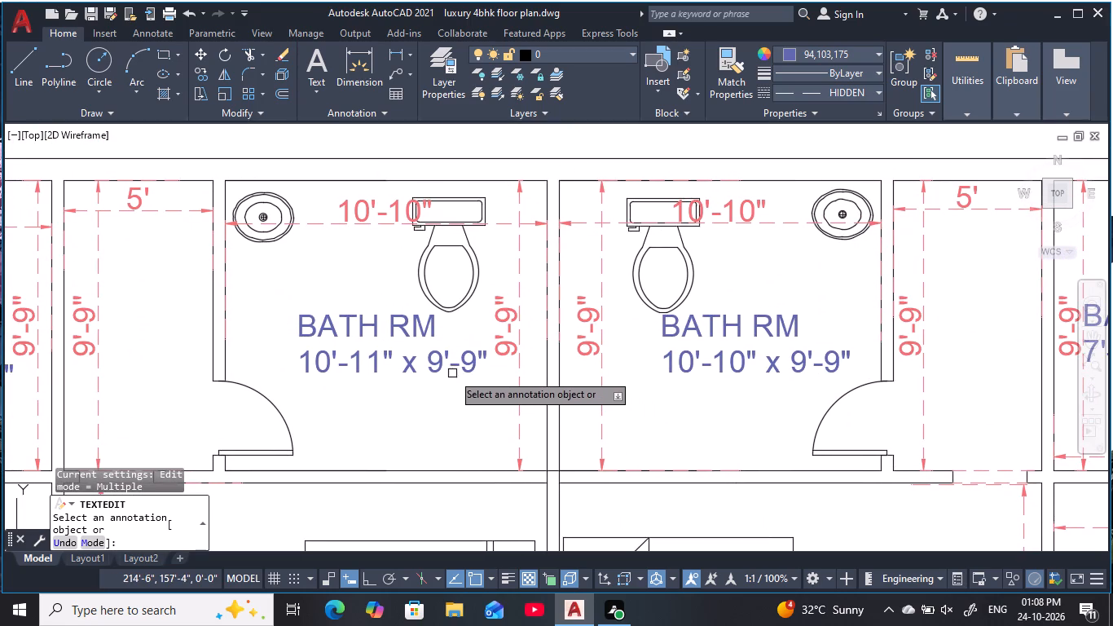
double_click(452, 370)
left_click(381, 366)
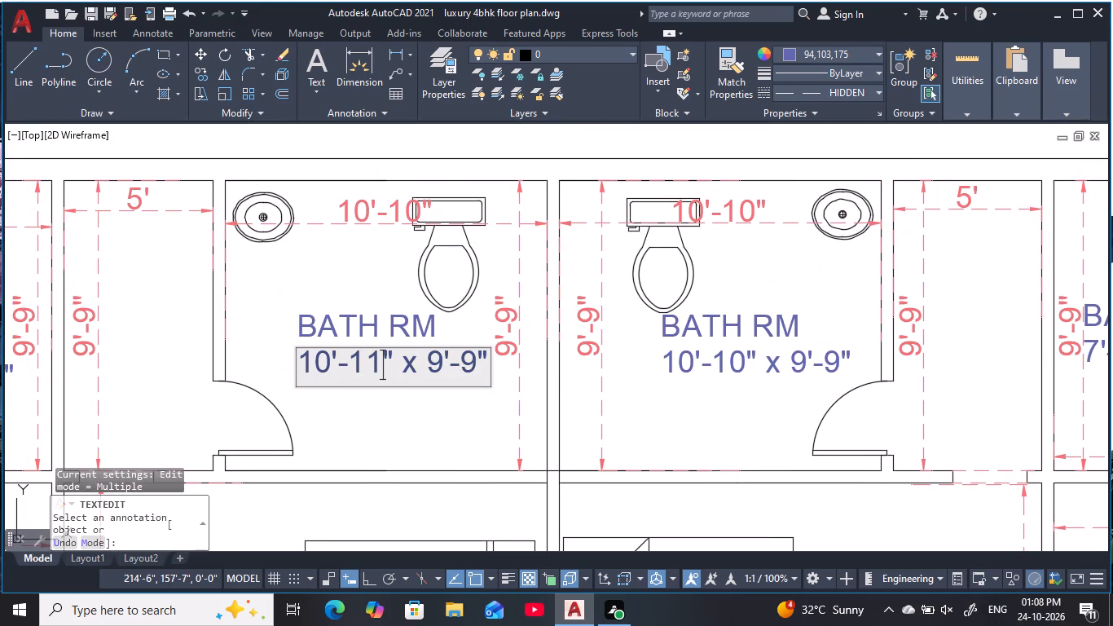
key("BackSpace")
key("0")
key("Return")
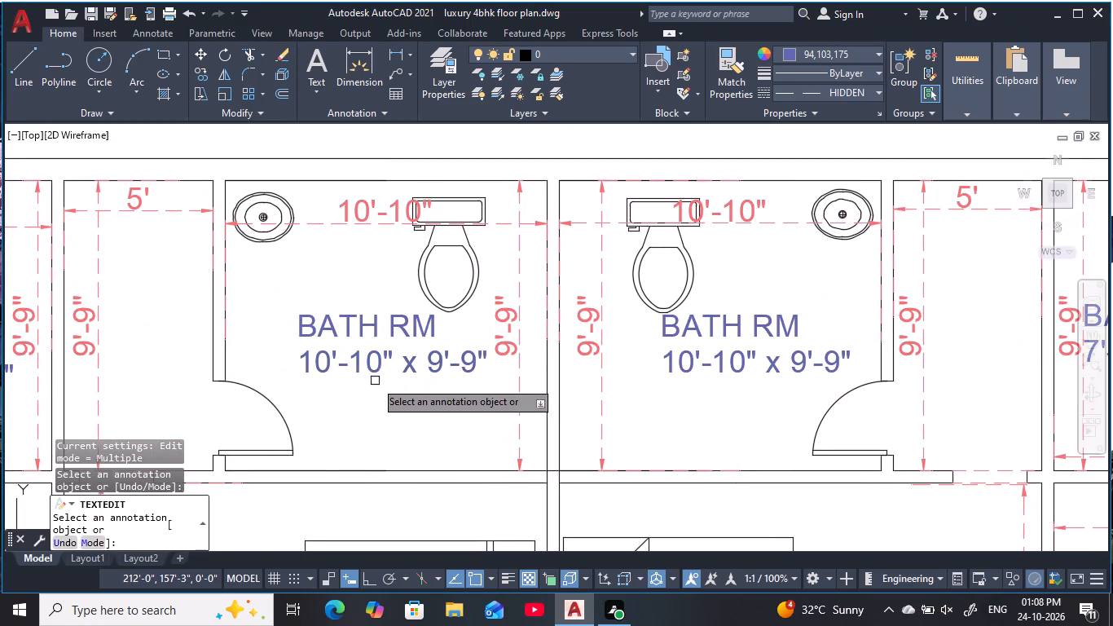
Change the size text in the western 7'-8" wide room's label to 7'-8" x 9'-9" and finish text editing.
scroll(375, 381, "down", 2)
middle_click_drag(384, 383, 613, 355)
scroll(421, 364, "up", 1)
middle_click_drag(422, 364, 440, 394)
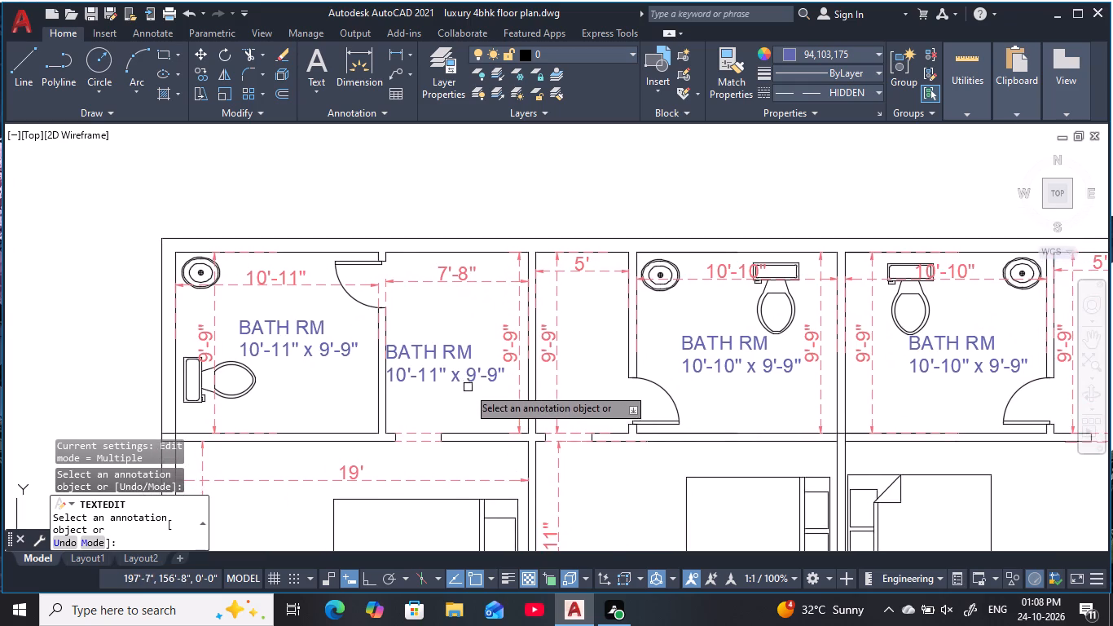
scroll(468, 386, "up", 1)
double_click(493, 371)
left_click(521, 369)
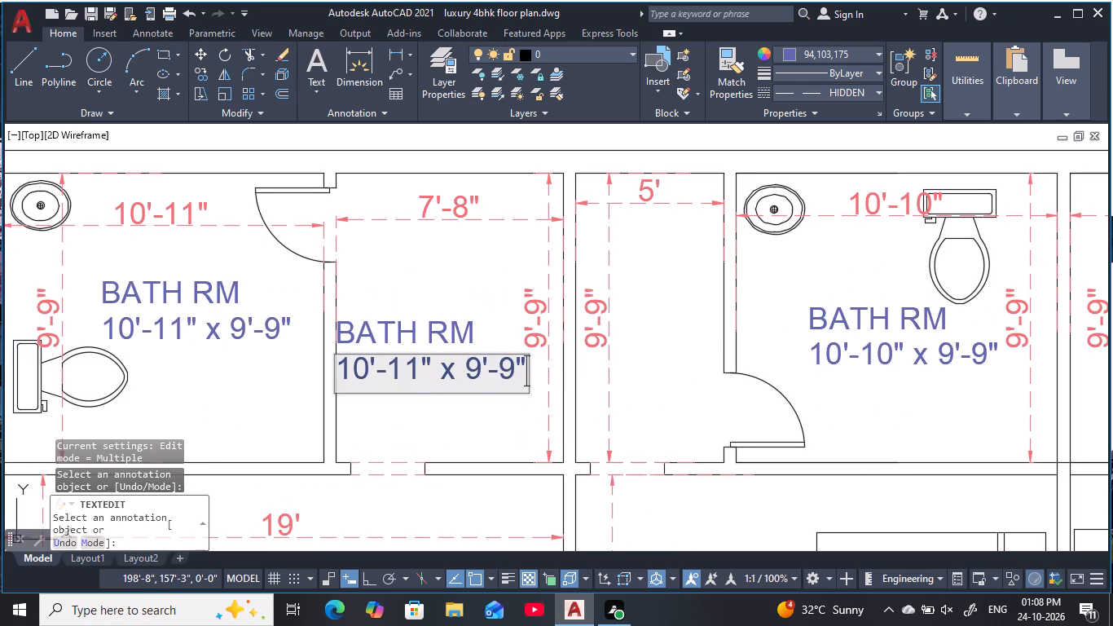
left_click(503, 372)
left_click(424, 373)
key("BackSpace")
key("BackSpace")
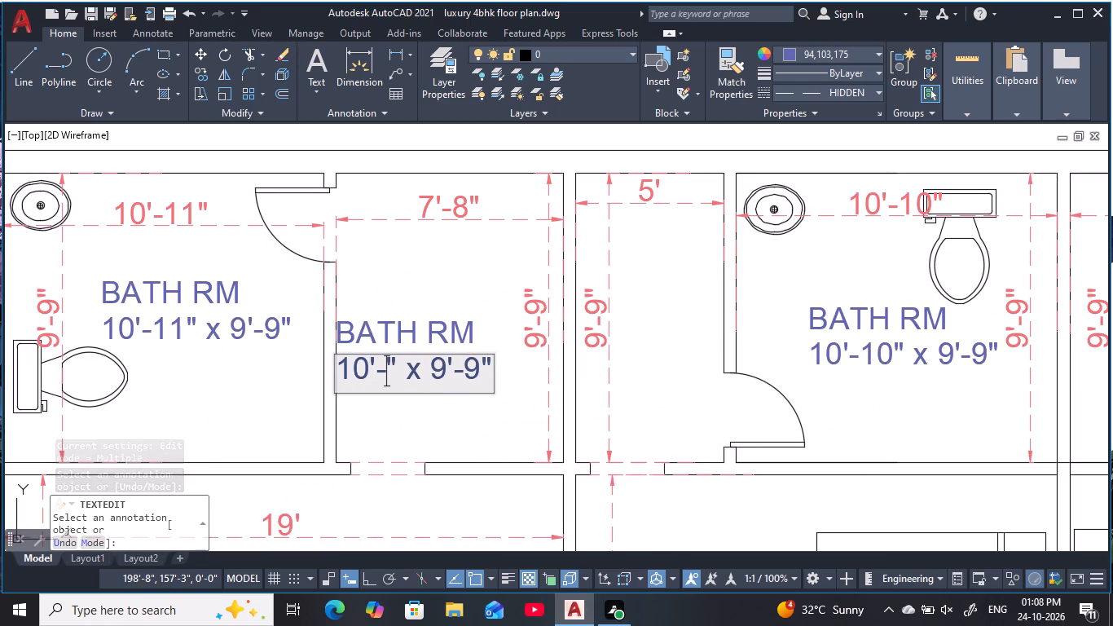
key("8")
left_click(372, 376)
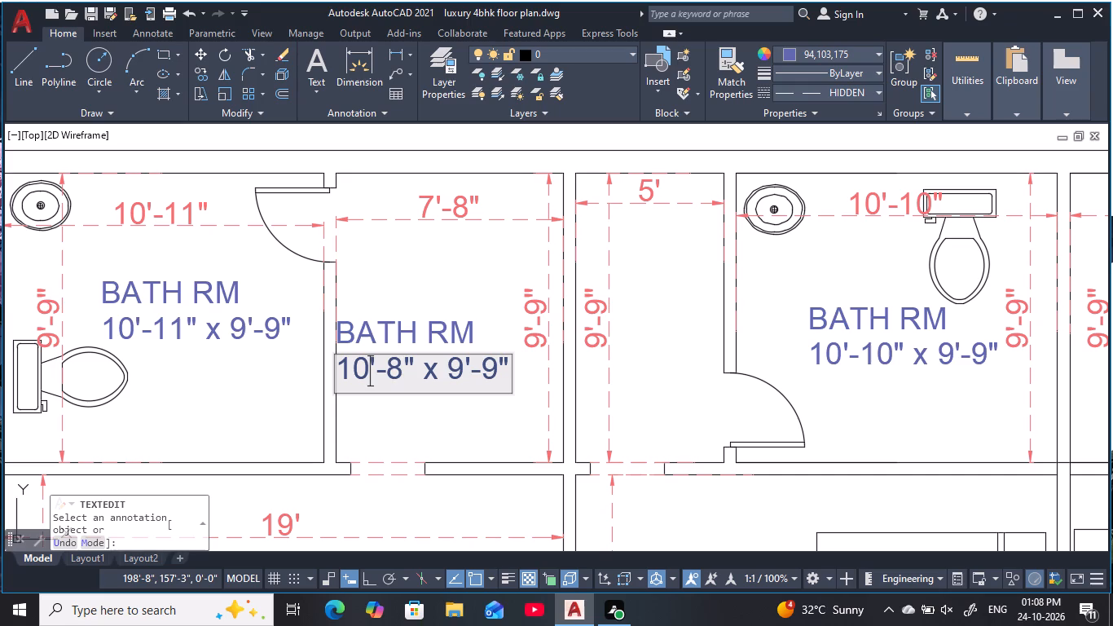
key("BackSpace")
key("BackSpace")
key("7")
key("Return")
scroll(408, 368, "down", 2)
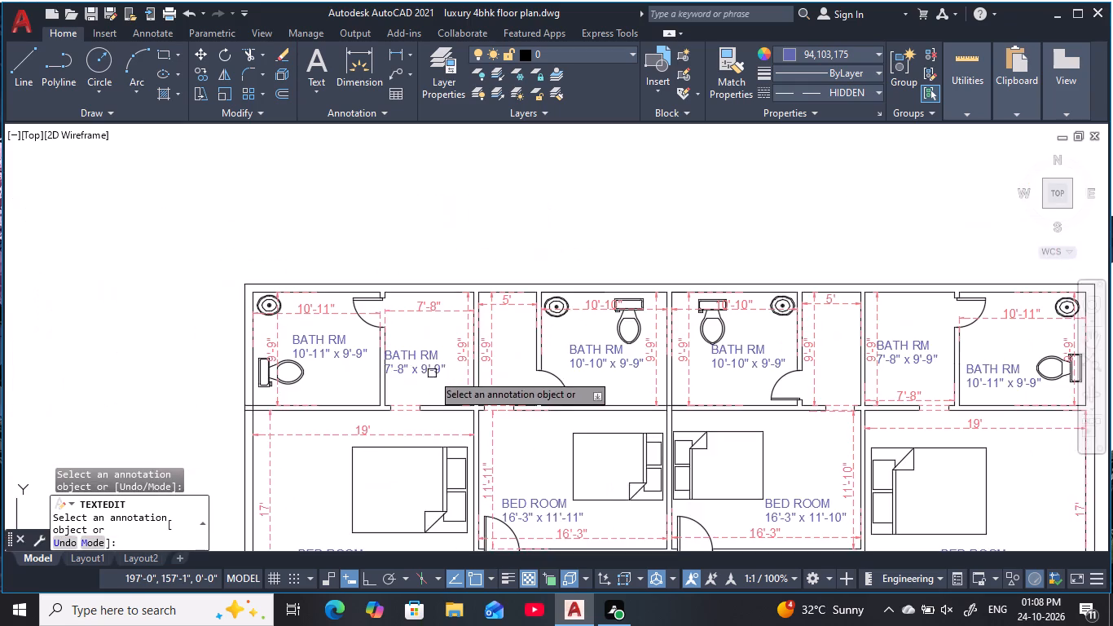
middle_click_drag(433, 373, 303, 373)
key("Escape")
key("Escape")
key("Escape")
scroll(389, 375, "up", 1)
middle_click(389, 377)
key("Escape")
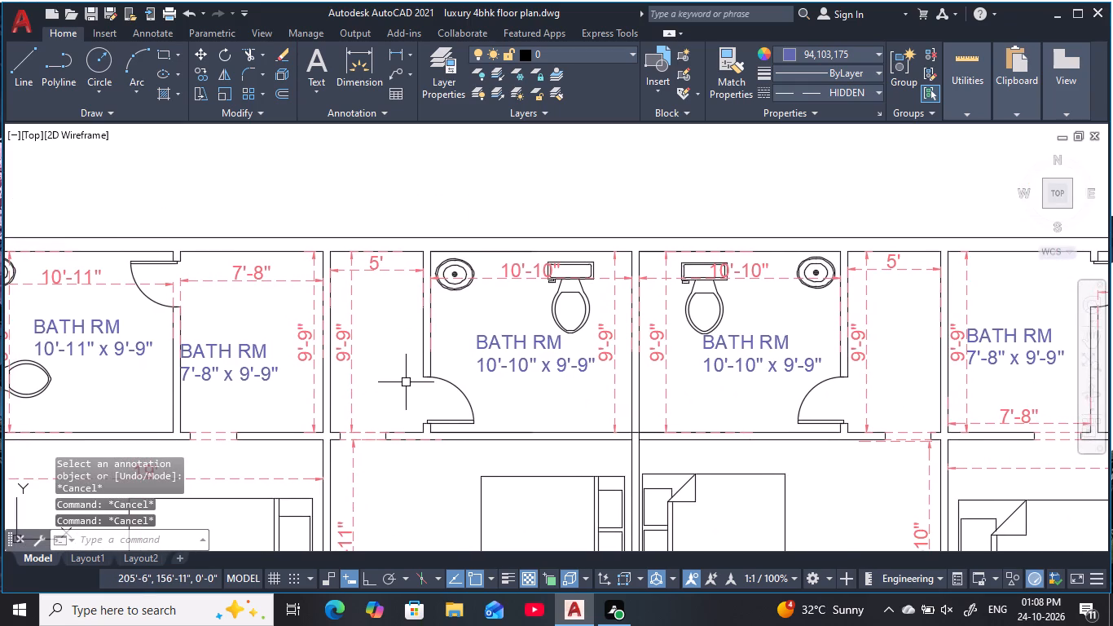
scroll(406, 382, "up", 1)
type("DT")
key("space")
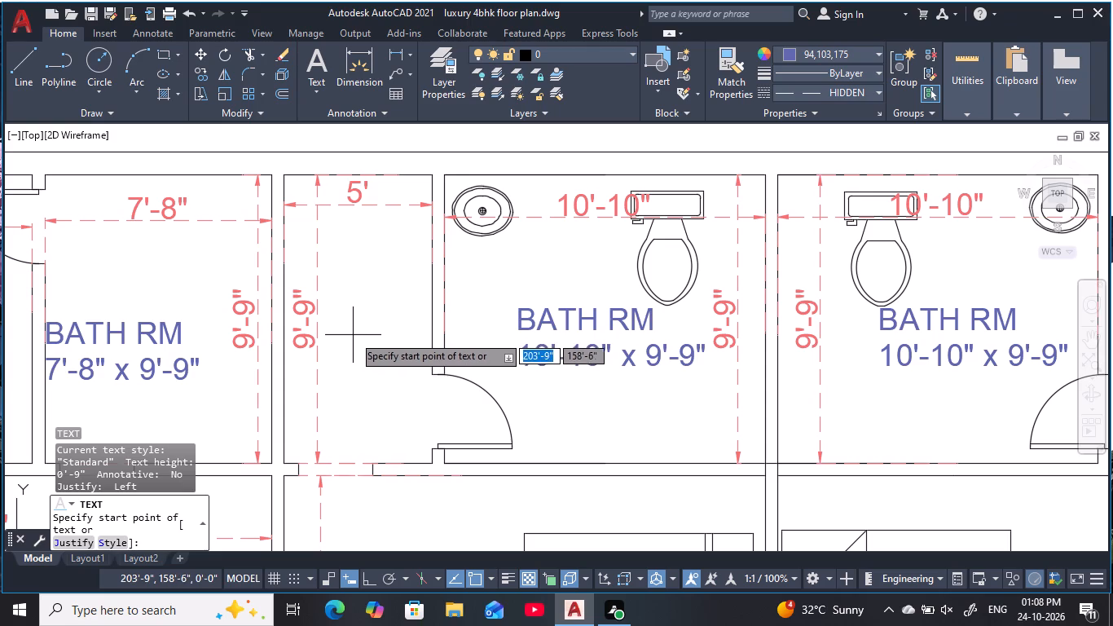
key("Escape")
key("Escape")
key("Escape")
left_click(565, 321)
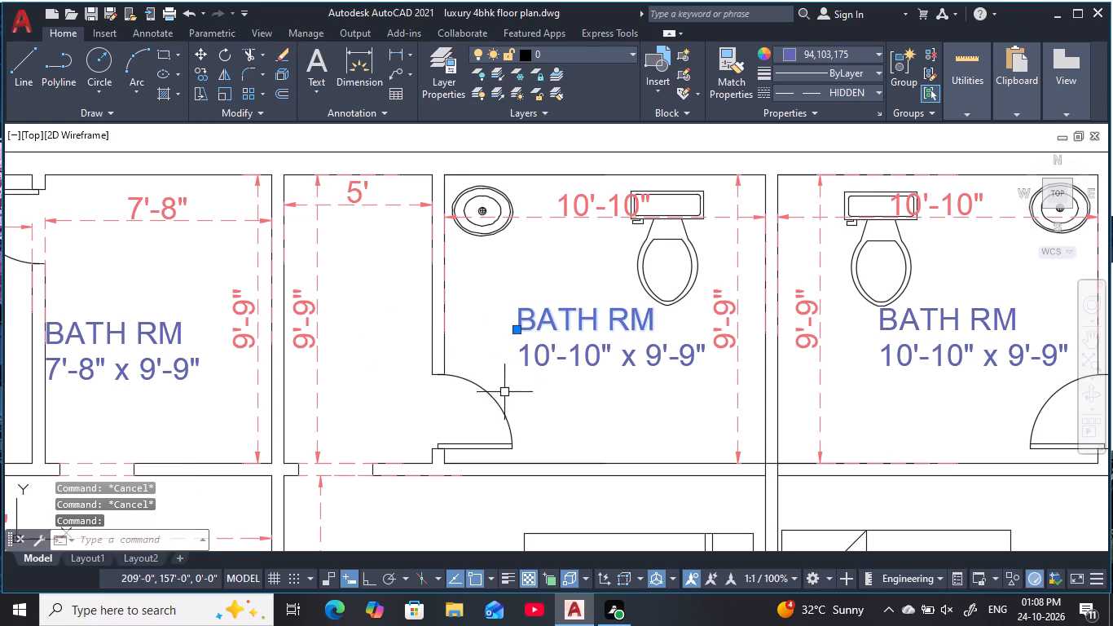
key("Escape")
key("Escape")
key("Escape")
With Ortho on, write DRESSING as horizontal single-line text 6" high in the western 5' wide room.
middle_click_drag(372, 367, 583, 330)
key("Escape")
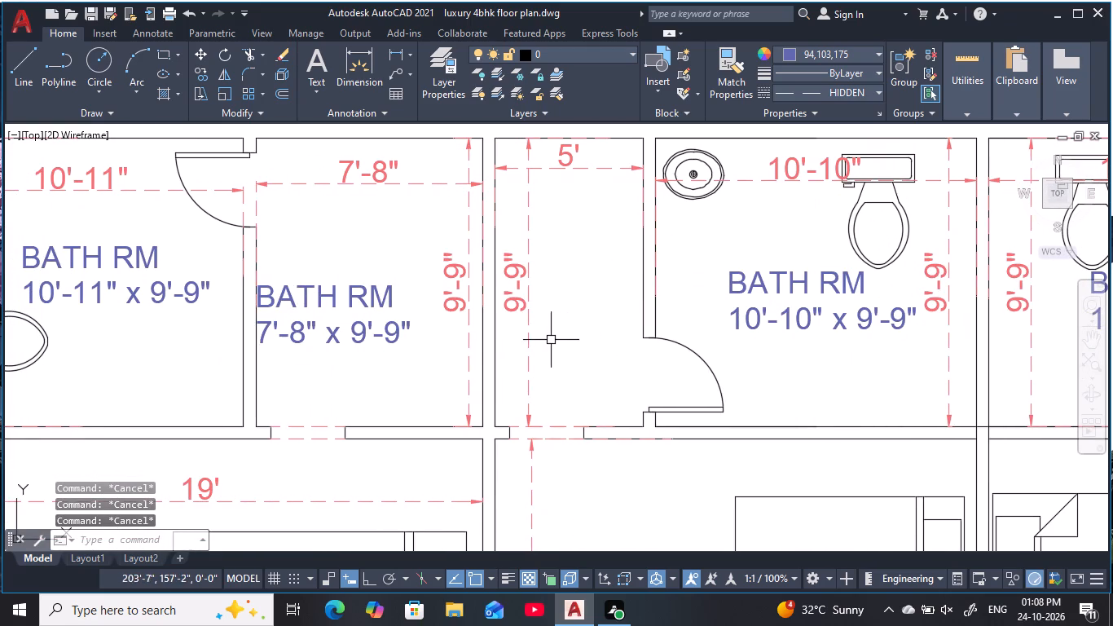
key("Escape")
key("d")
key("t")
key("space")
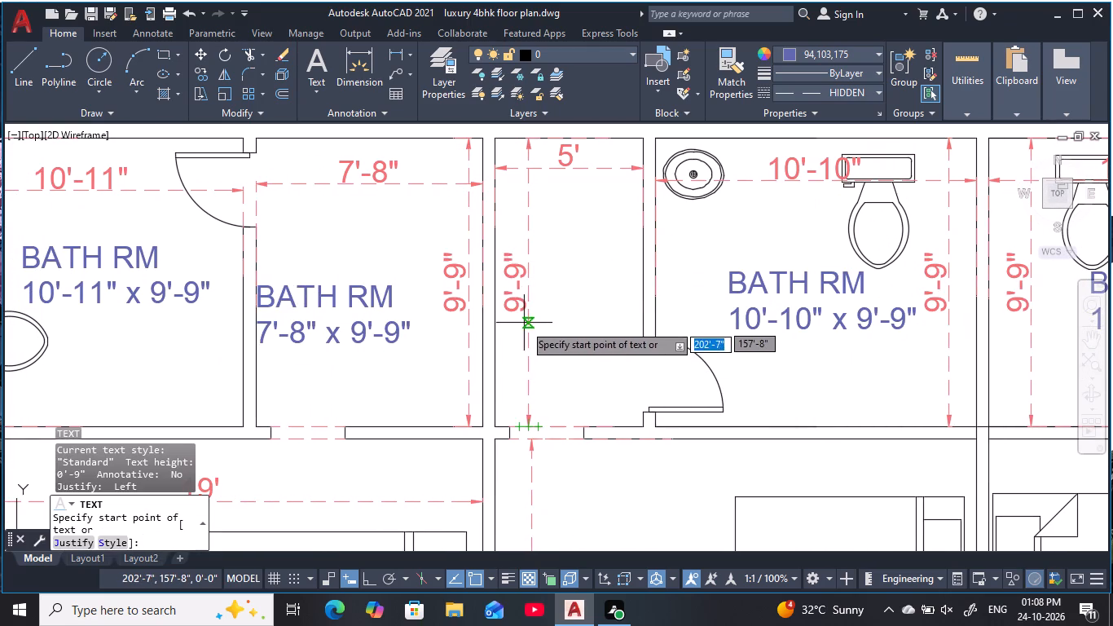
left_click(505, 327)
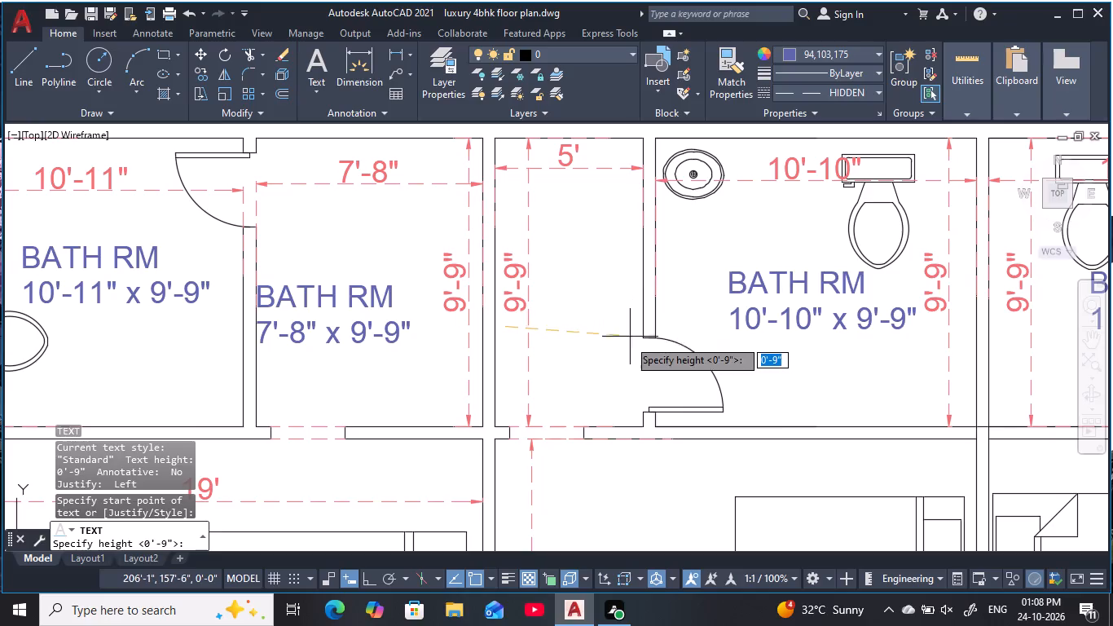
key("F8")
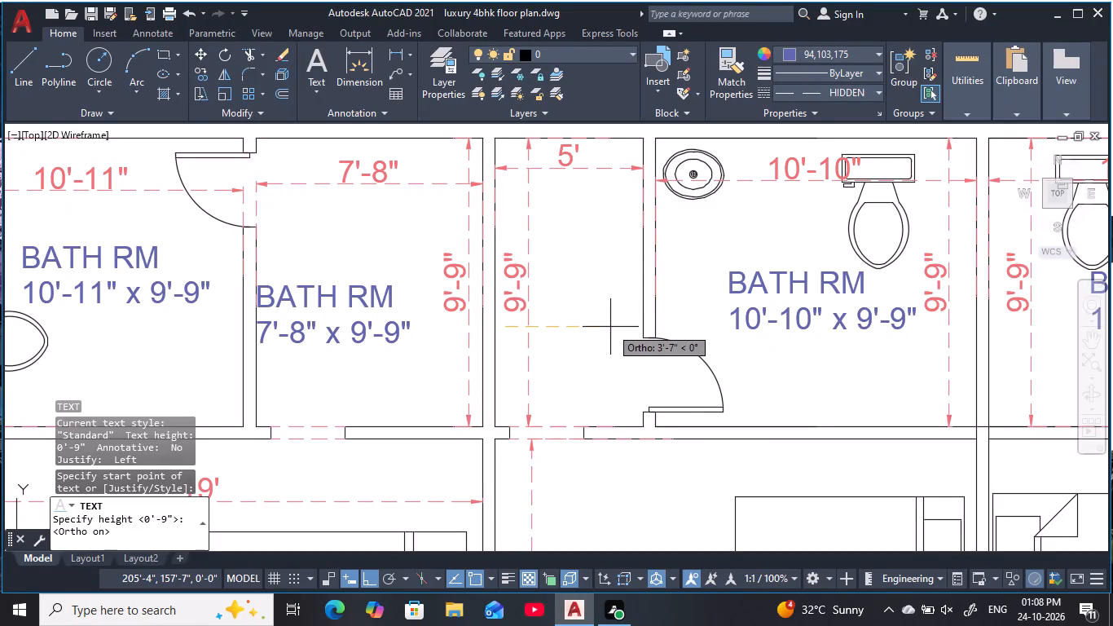
type("6")
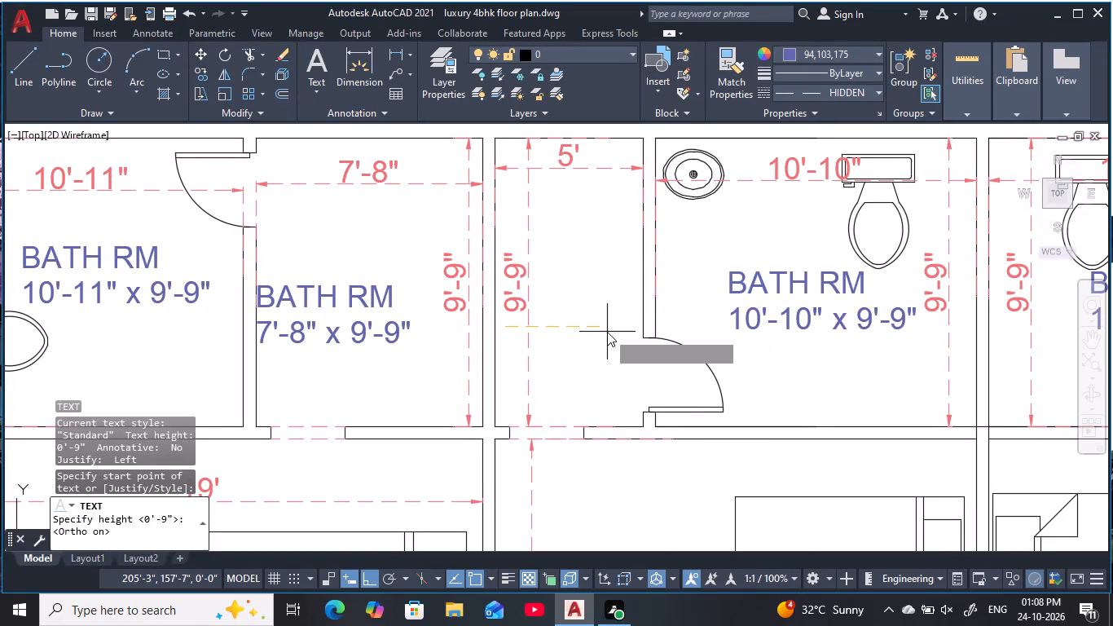
key("space")
key("space")
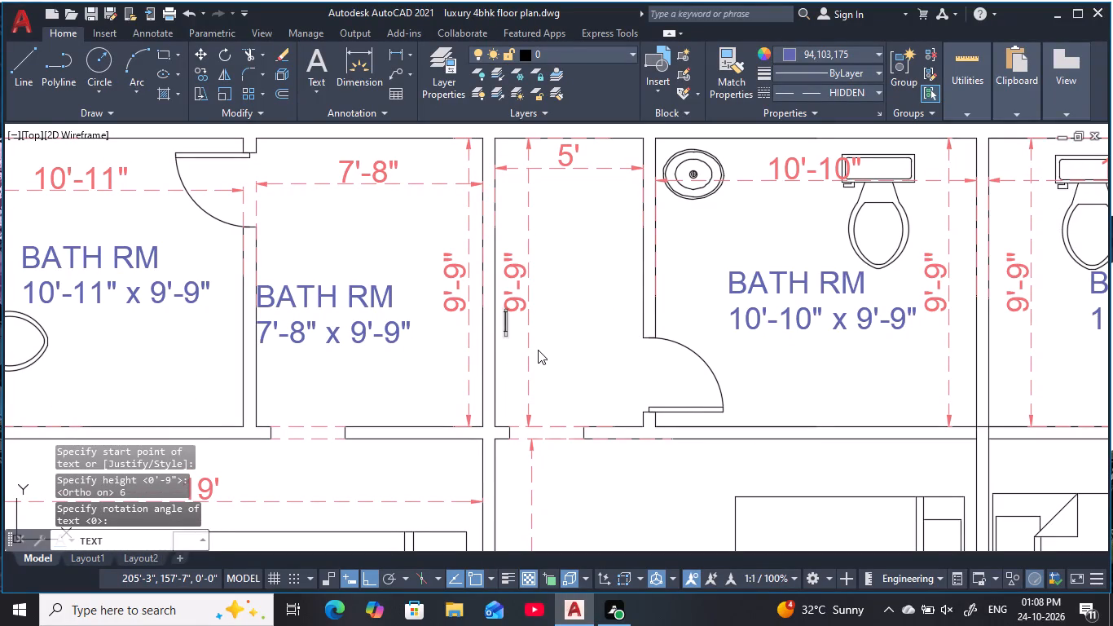
type("DR")
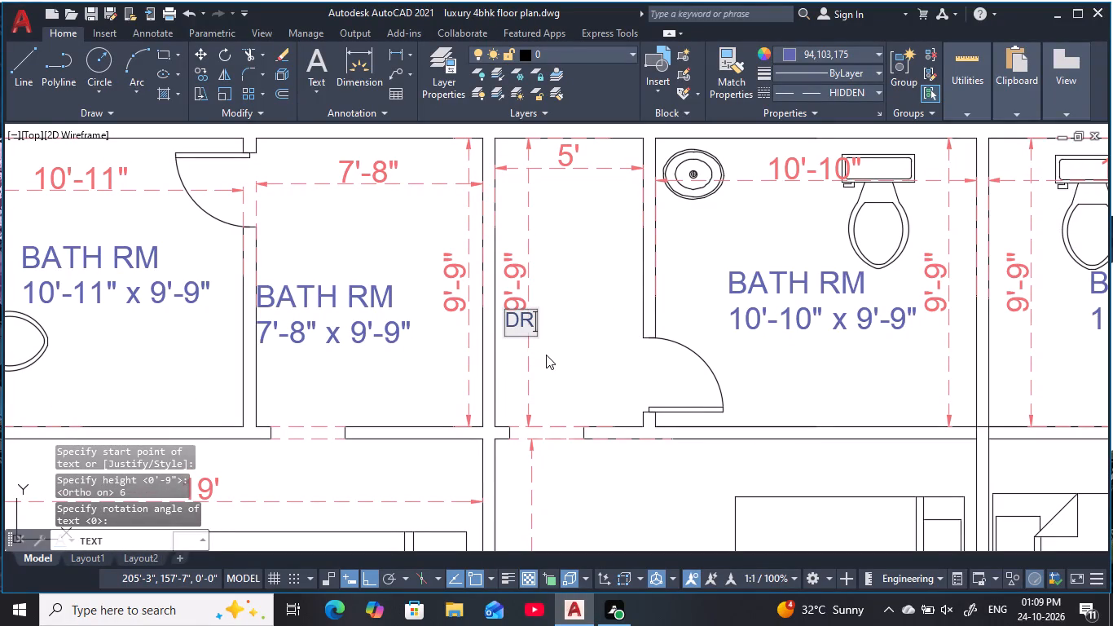
type("ESSING")
key("Return")
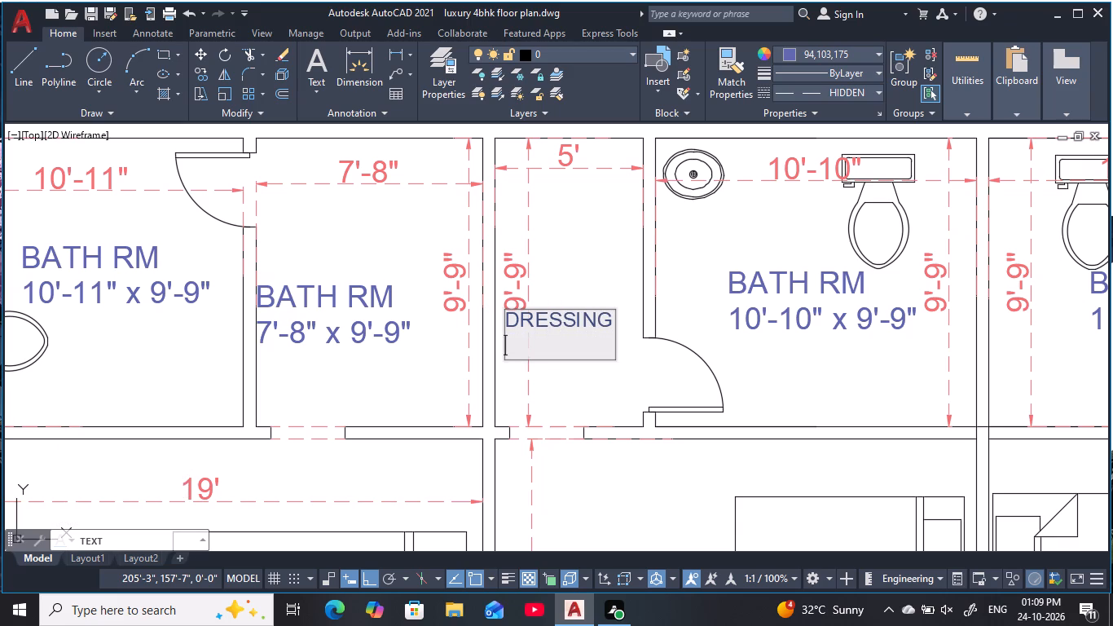
Add the size line 5'-0" x 9'-9" beneath DRESSING and end the text command.
key("5")
key("apostrophe")
key("minus")
type("0\"")
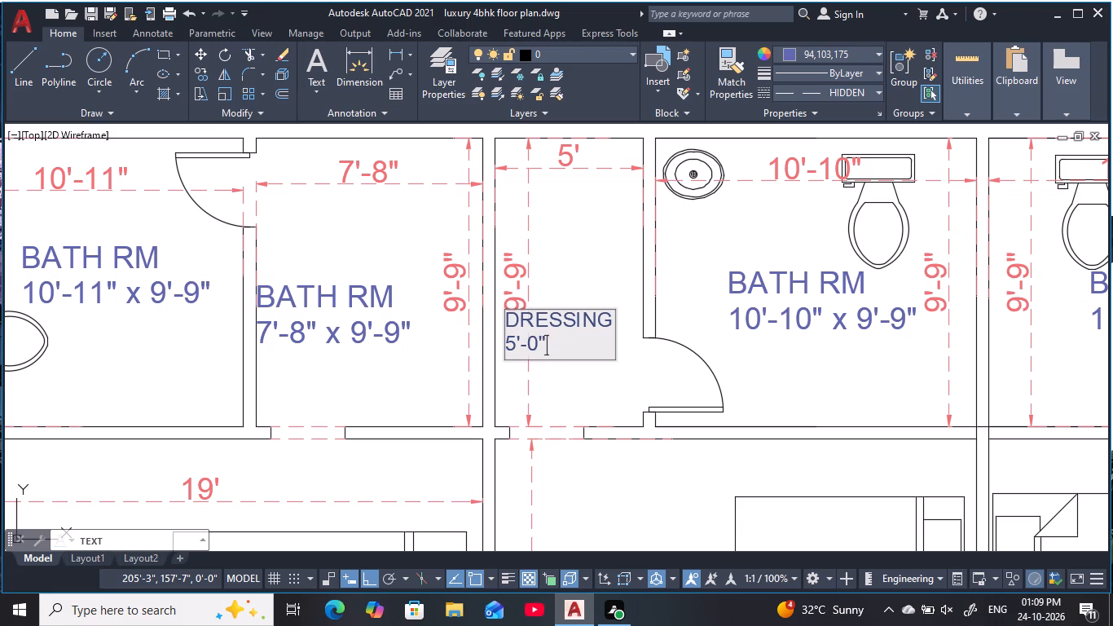
key("space")
key("x")
key("space")
key("9")
key("apostrophe")
key("minus")
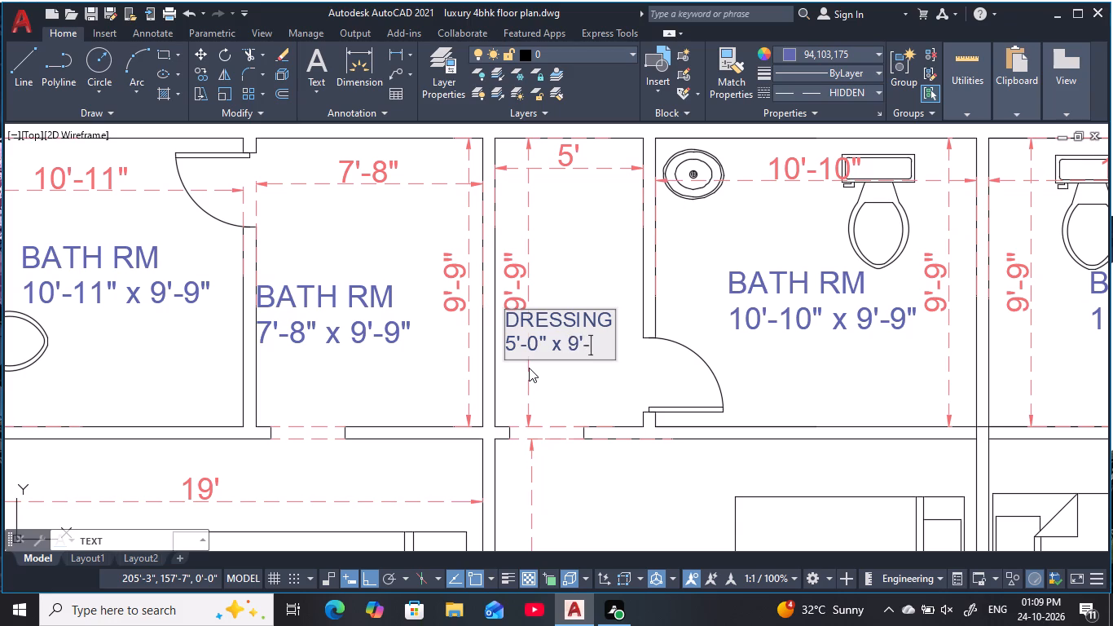
type("9\"")
key("Return")
key("Escape")
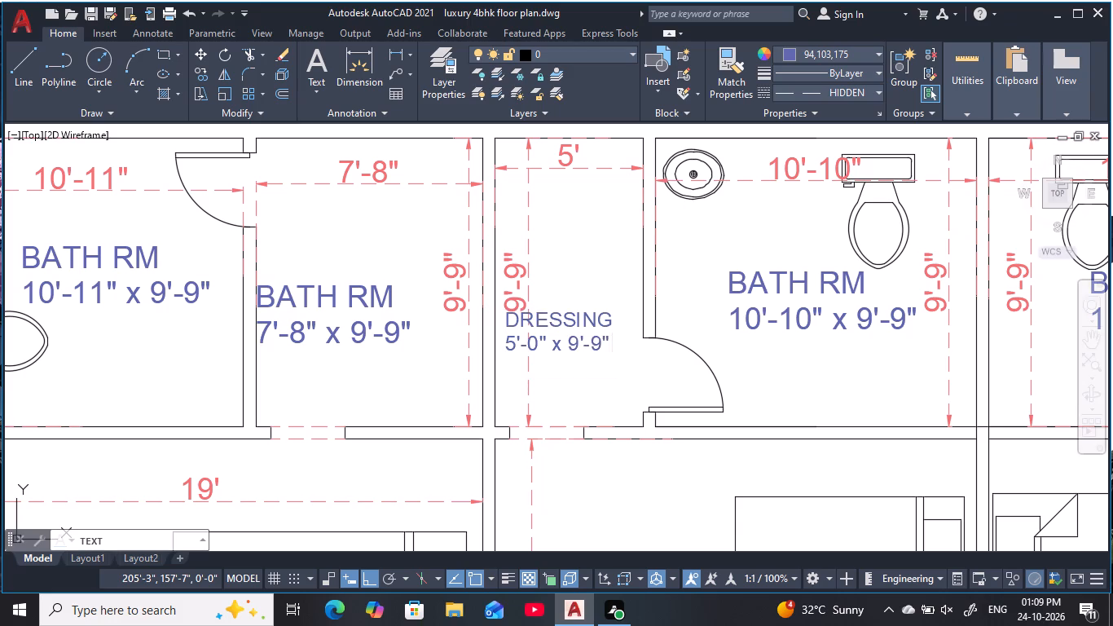
key("Escape")
key("Escape")
key("Escape")
Copy the two-line DRESSING label from the western 5' wide room horizontally into the eastern 5' wide room.
left_click(561, 327)
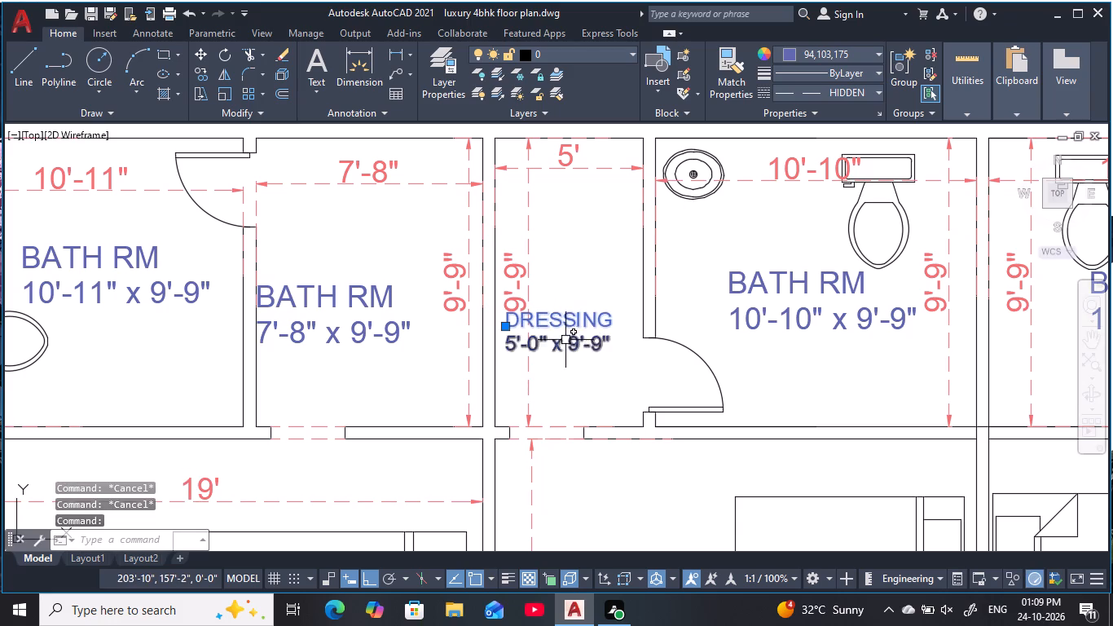
left_click(565, 346)
key("c")
key("o")
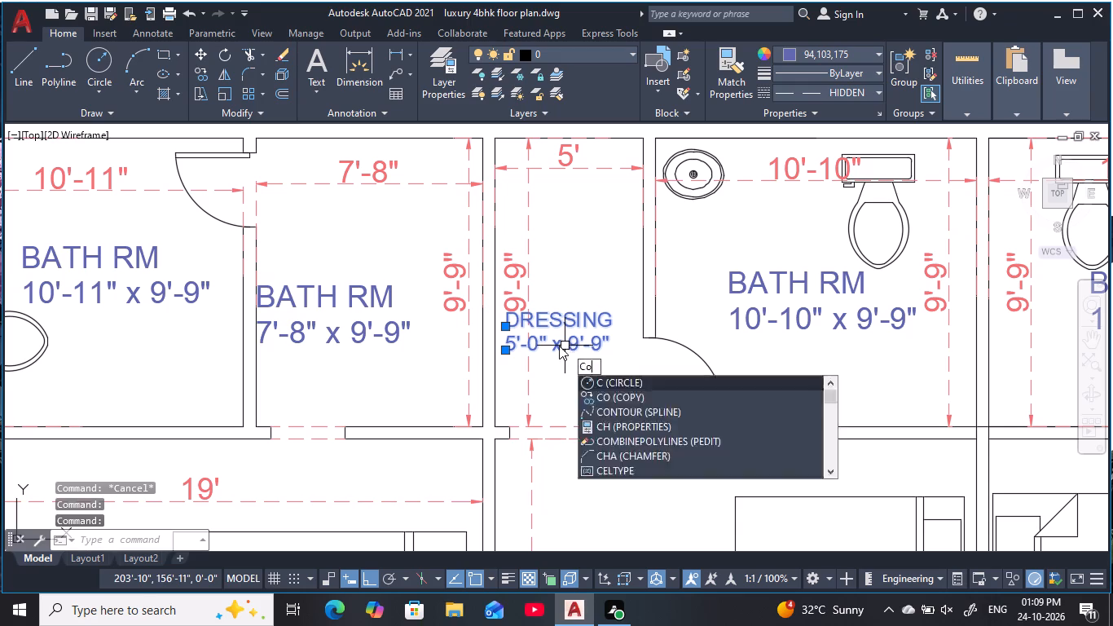
key("space")
left_click(559, 343)
middle_click_drag(620, 347, 427, 353)
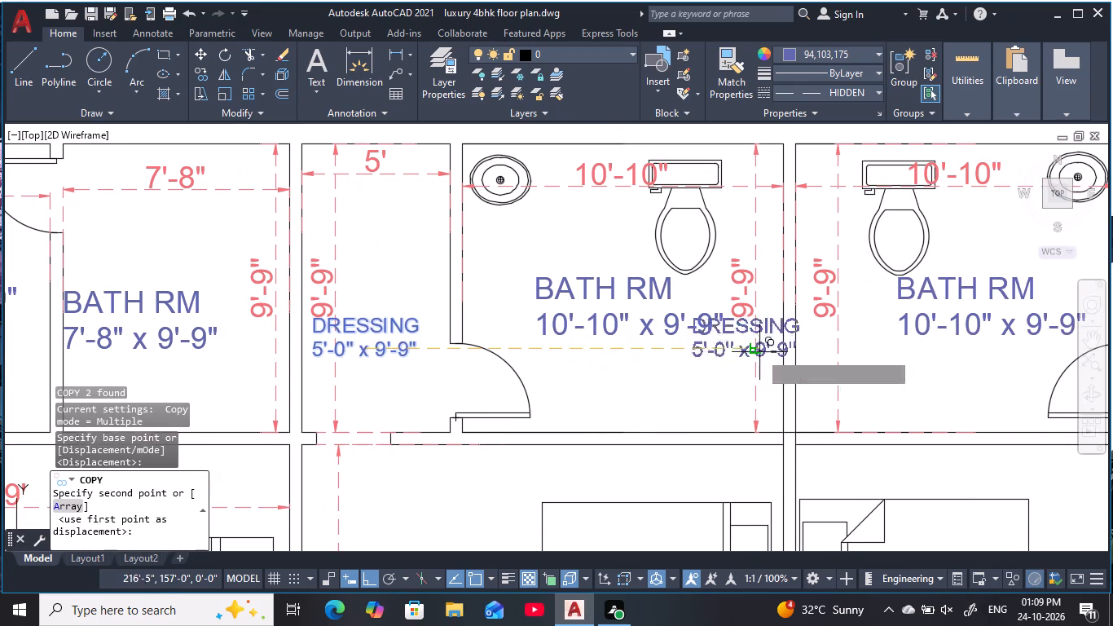
middle_click_drag(876, 356, 392, 381)
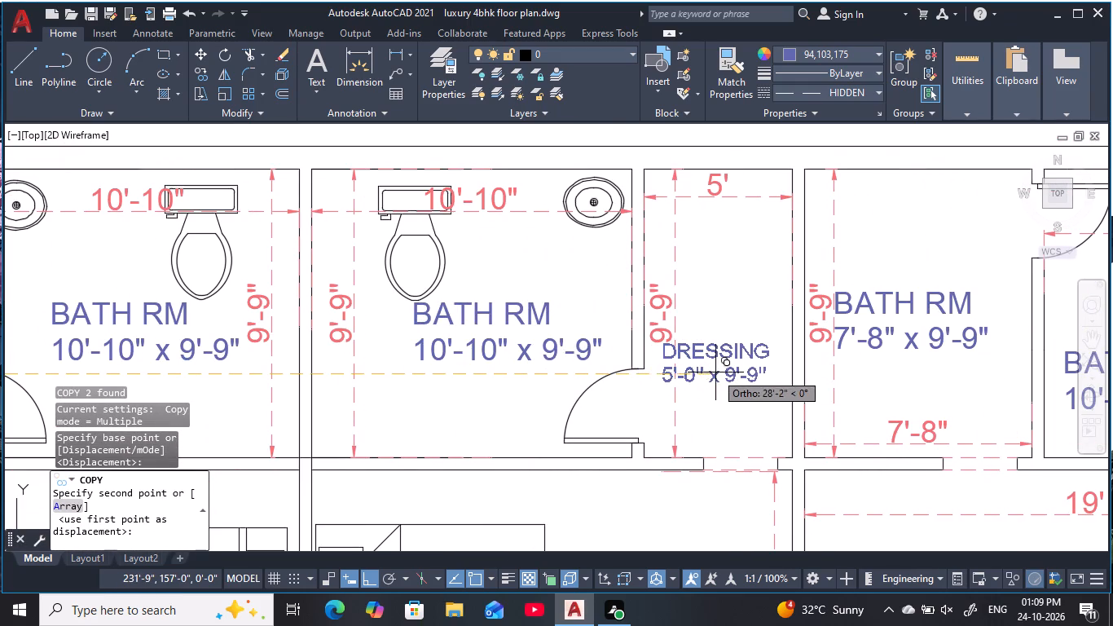
left_click(715, 373)
With Ortho off, place label copies in the small closet space south of the western bedroom and in the adjoining 6' wide toilet.
middle_click_drag(707, 377, 448, 377)
scroll(814, 362, "down", 3)
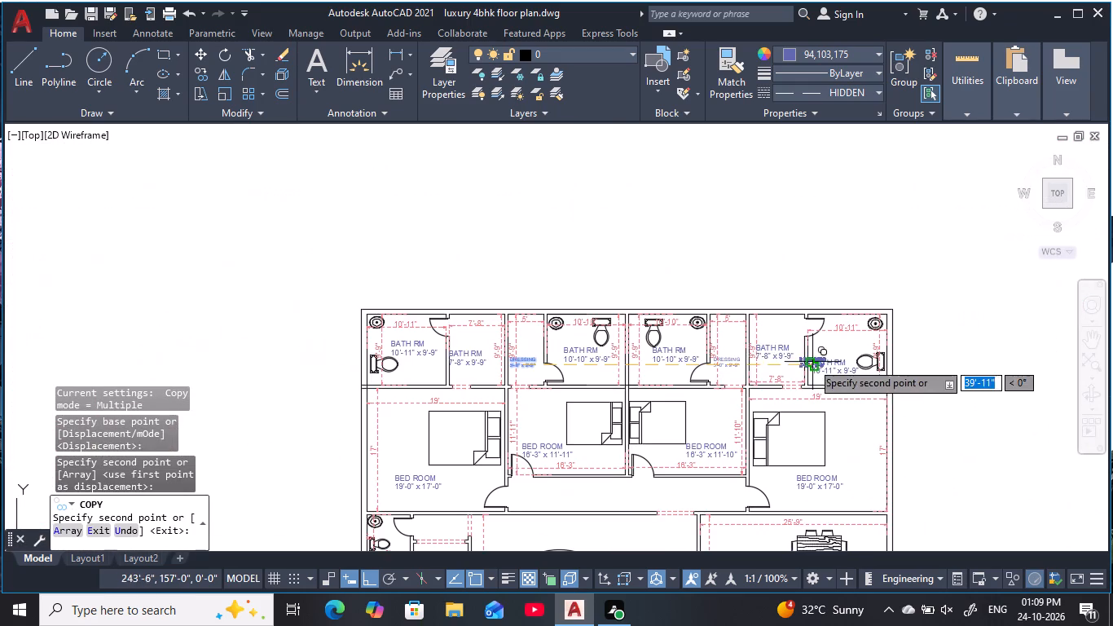
key("F8")
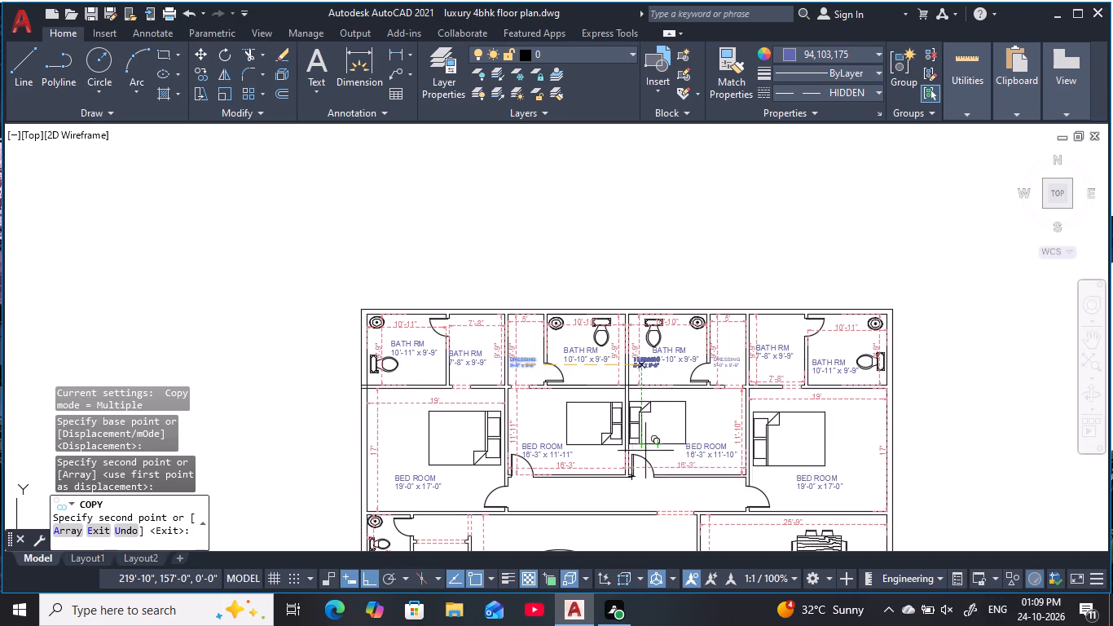
middle_click_drag(559, 449, 622, 286)
scroll(471, 399, "up", 3)
middle_click_drag(474, 394, 517, 371)
scroll(474, 394, "up", 1)
left_click(719, 344)
middle_click_drag(557, 386, 557, 386)
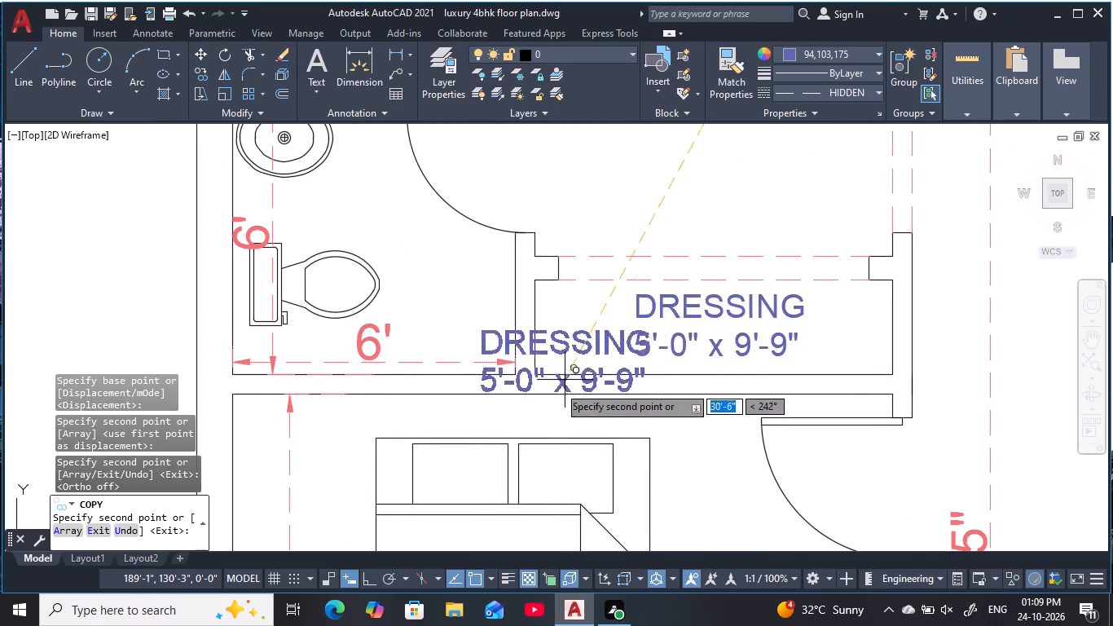
middle_click_drag(557, 386, 680, 433)
scroll(713, 417, "down", 1)
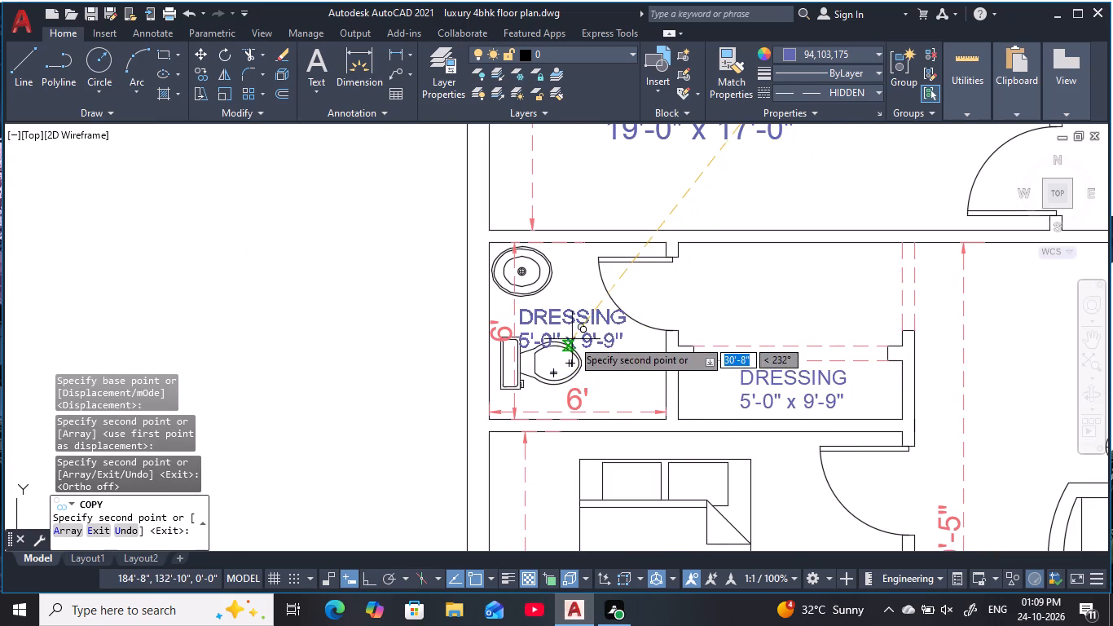
left_click(572, 339)
Place another copy of the DRESSING label in the 7'-6" wide room beside the kitchen and end the copy.
scroll(662, 360, "down", 1)
middle_click_drag(704, 369, 365, 370)
scroll(365, 370, "down", 1)
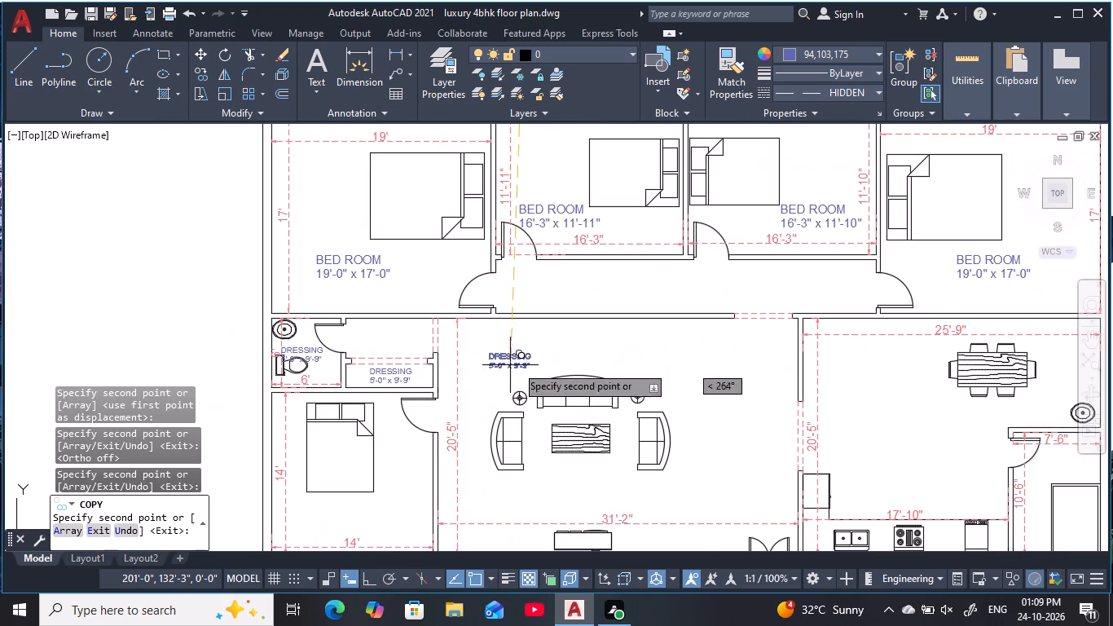
middle_click_drag(754, 433, 364, 295)
scroll(663, 349, "up", 2)
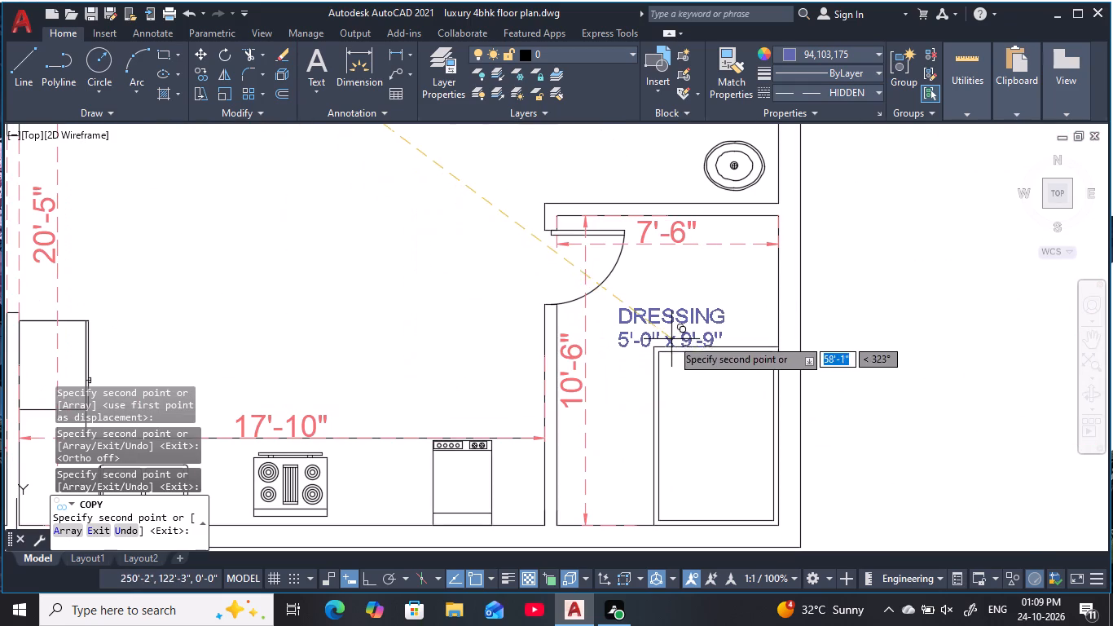
left_click(666, 325)
scroll(681, 447, "down", 2)
middle_click_drag(676, 444, 768, 415)
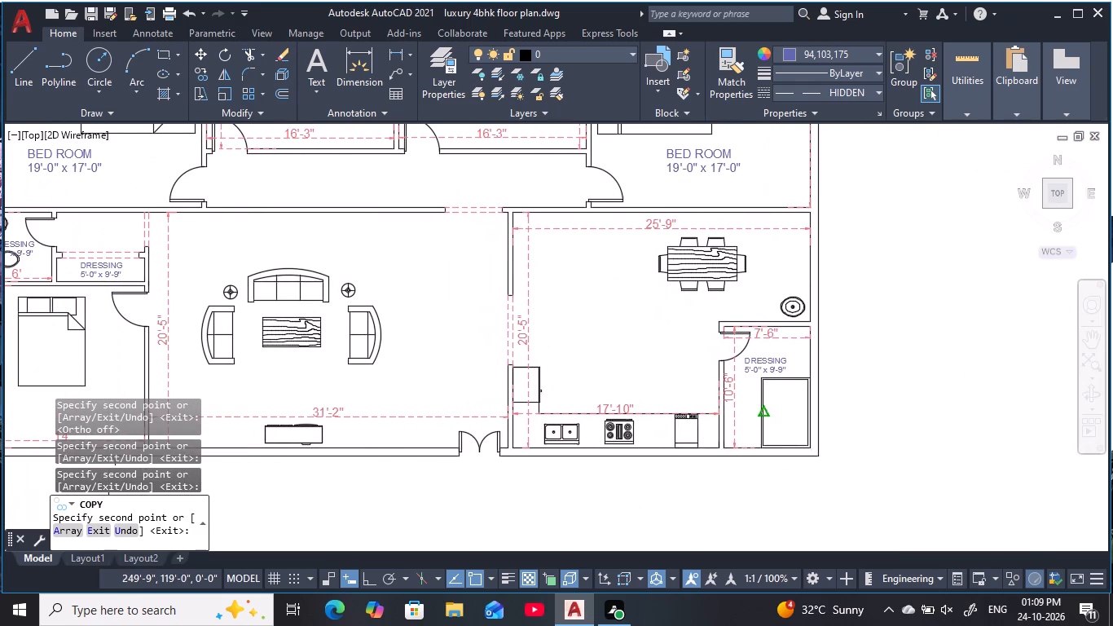
middle_click_drag(661, 387, 770, 376)
scroll(404, 327, "down", 1)
middle_click_drag(407, 327, 524, 436)
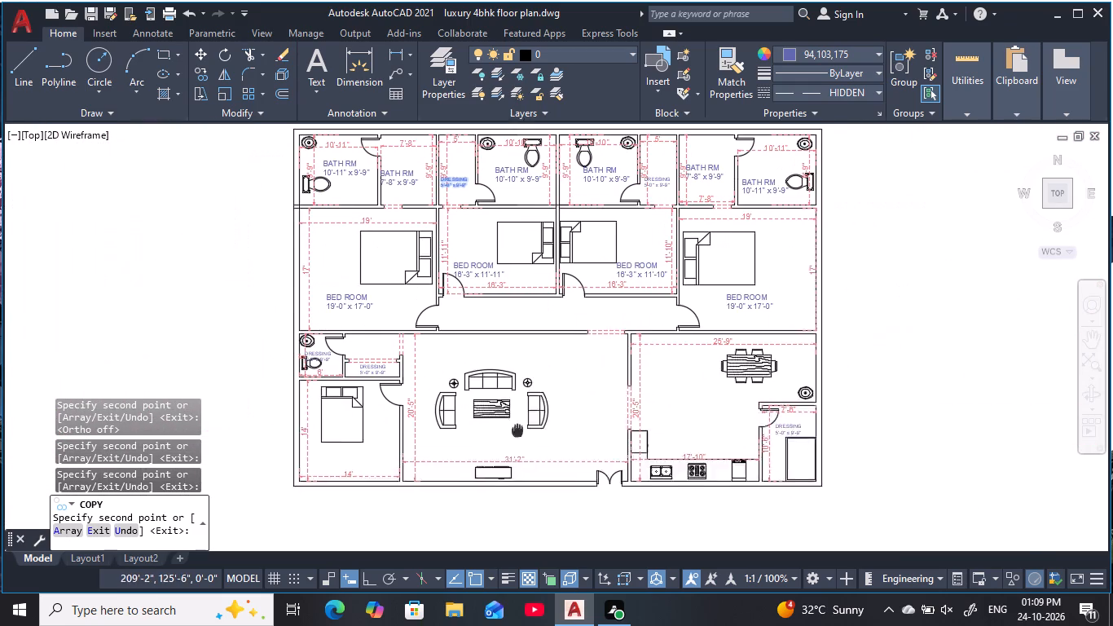
middle_click_drag(524, 436, 552, 443)
middle_click_drag(535, 348, 540, 380)
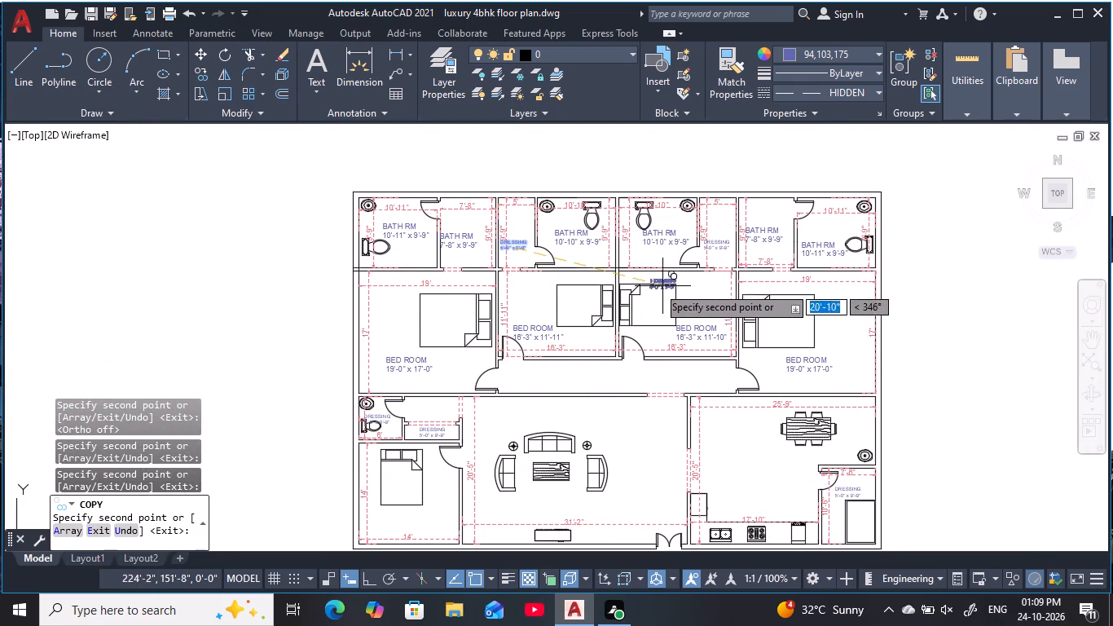
key("Escape")
key("Escape")
Examine the name and size labels across the northern row of bathrooms and dressing rooms.
scroll(438, 253, "up", 3)
middle_click_drag(412, 261, 455, 378)
scroll(435, 350, "down", 1)
middle_click_drag(433, 359, 424, 372)
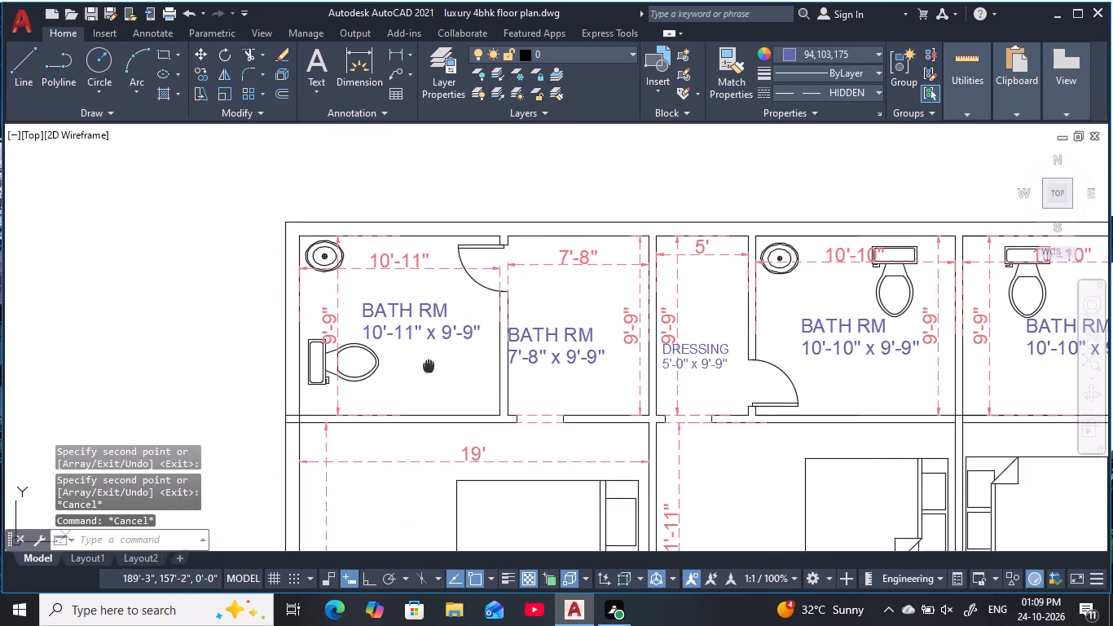
middle_click_drag(424, 372, 420, 383)
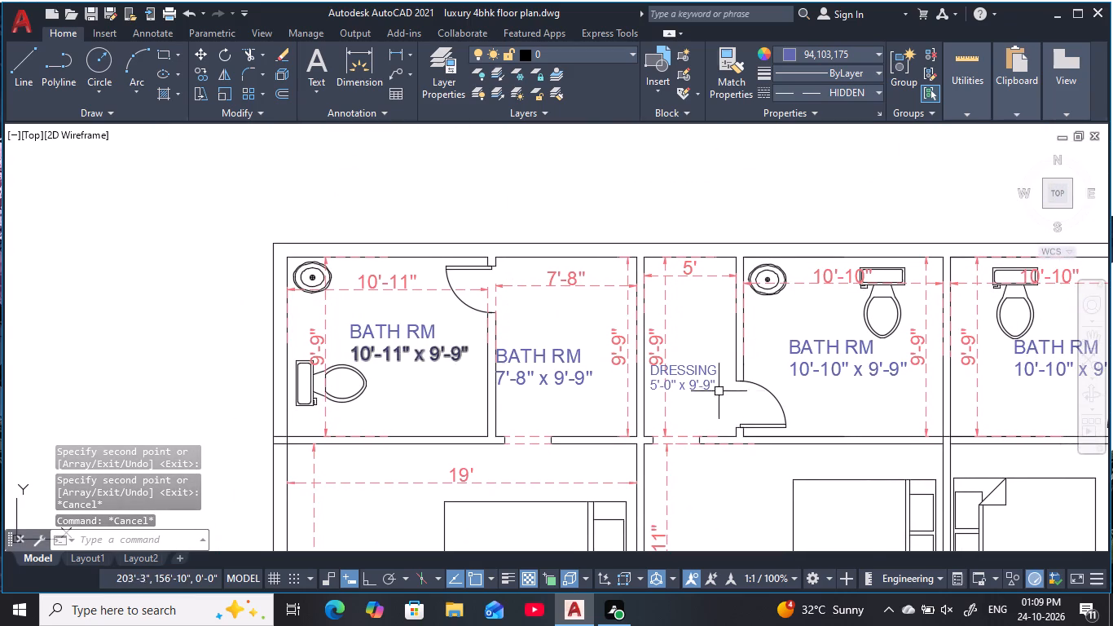
middle_click_drag(751, 390, 637, 370)
scroll(548, 352, "up", 2)
scroll(706, 389, "down", 2)
middle_click_drag(708, 391, 614, 395)
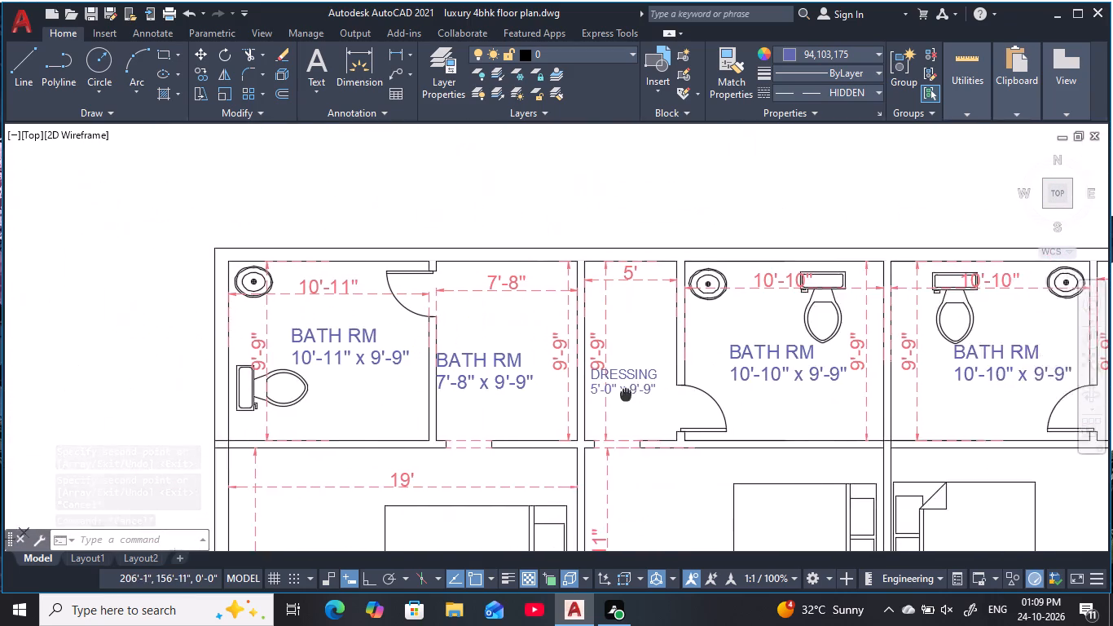
middle_click_drag(614, 395, 456, 398)
middle_click_drag(742, 373, 433, 373)
scroll(604, 395, "up", 2)
middle_click_drag(600, 395, 590, 396)
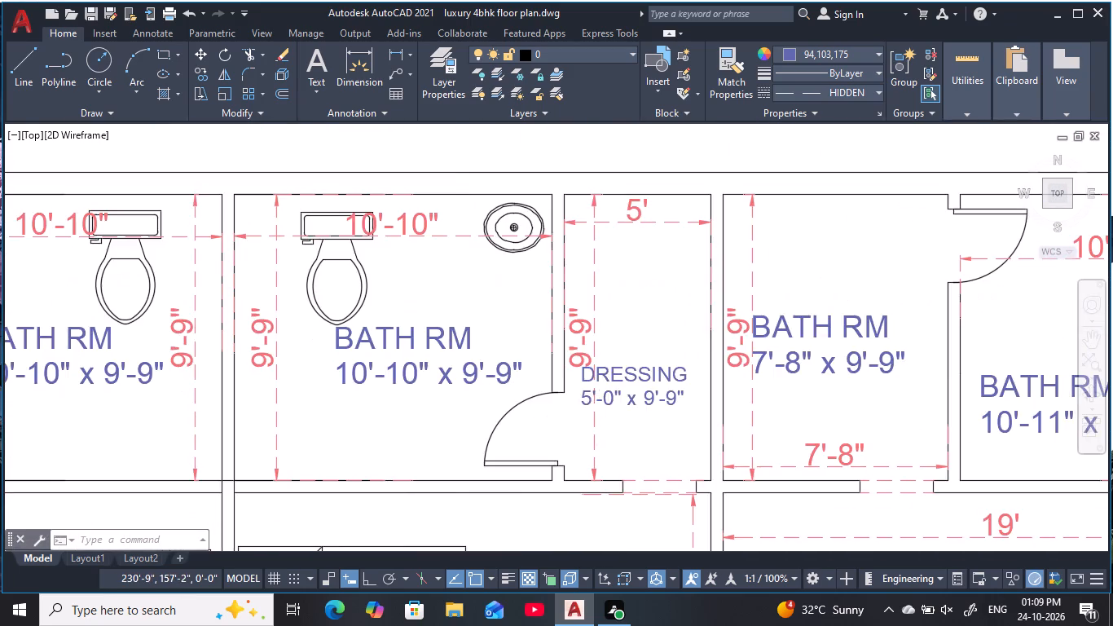
middle_click_drag(590, 396, 465, 378)
scroll(571, 397, "down", 1)
middle_click(571, 397)
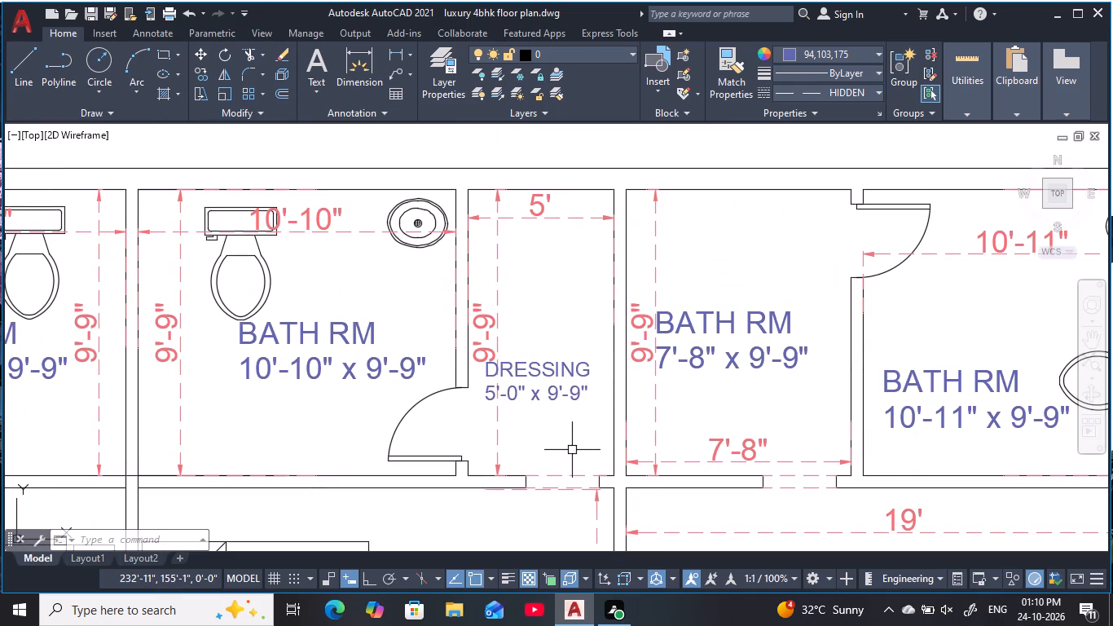
key("Escape")
key("Escape")
scroll(555, 451, "down", 1)
middle_click_drag(555, 451, 666, 360)
key("Escape")
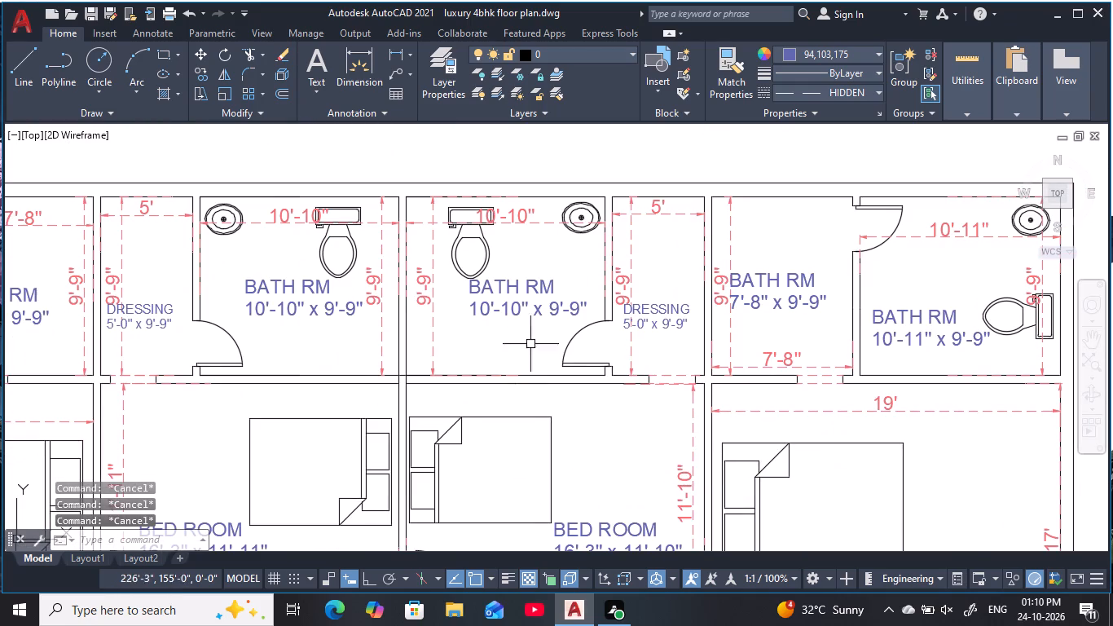
key("Escape")
middle_click_drag(641, 274, 649, 268)
scroll(526, 493, "down", 1)
middle_click_drag(532, 478, 624, 415)
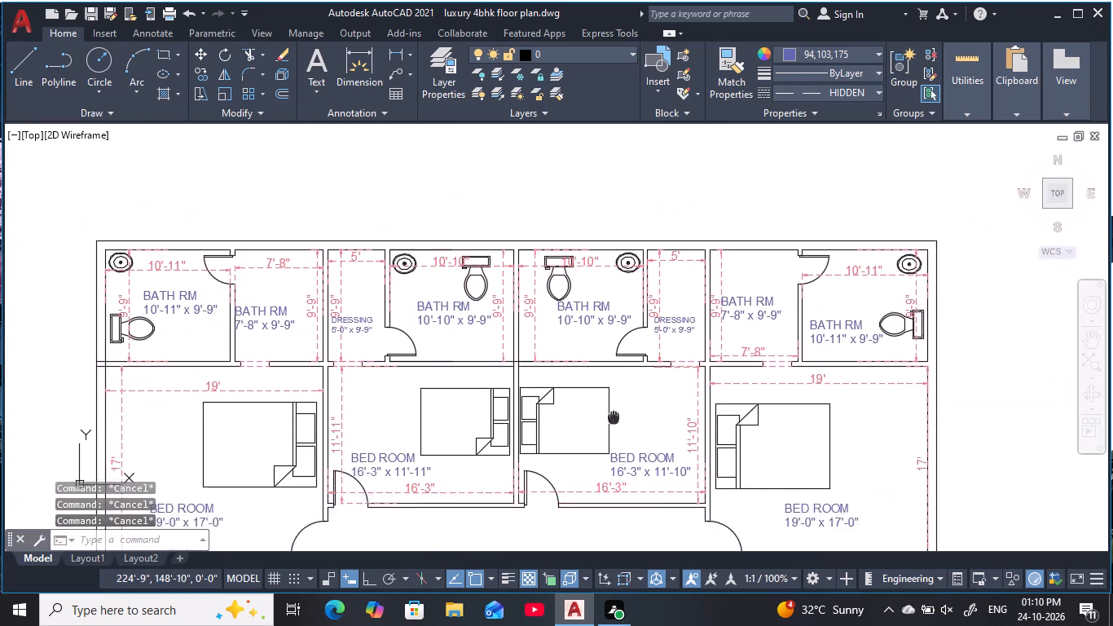
middle_click_drag(624, 415, 774, 416)
middle_click_drag(677, 500, 630, 276)
Change the name text of the copied label in the 6' wide toilet to TOILET.
middle_click_drag(399, 405, 521, 328)
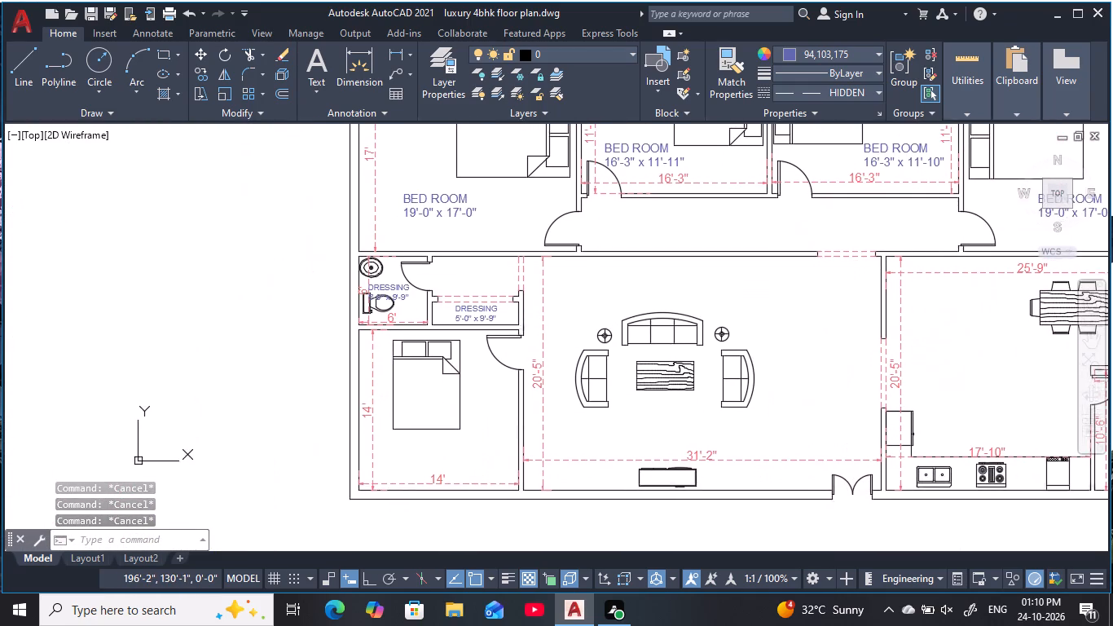
middle_click_drag(521, 328, 522, 376)
middle_click_drag(446, 273, 455, 292)
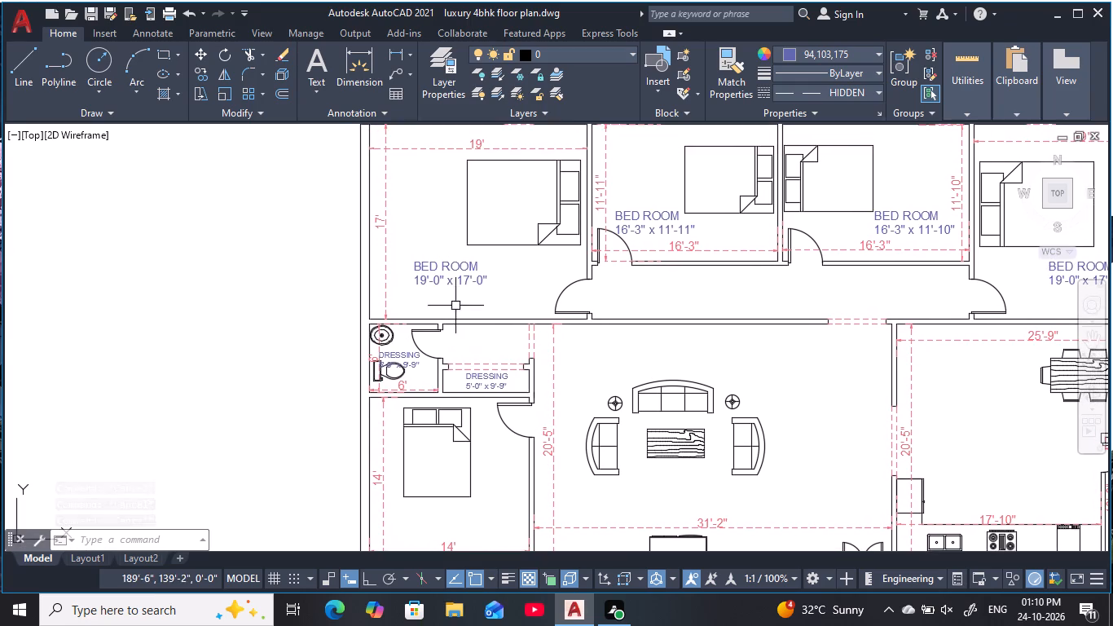
scroll(473, 373, "up", 3)
middle_click_drag(480, 396, 675, 381)
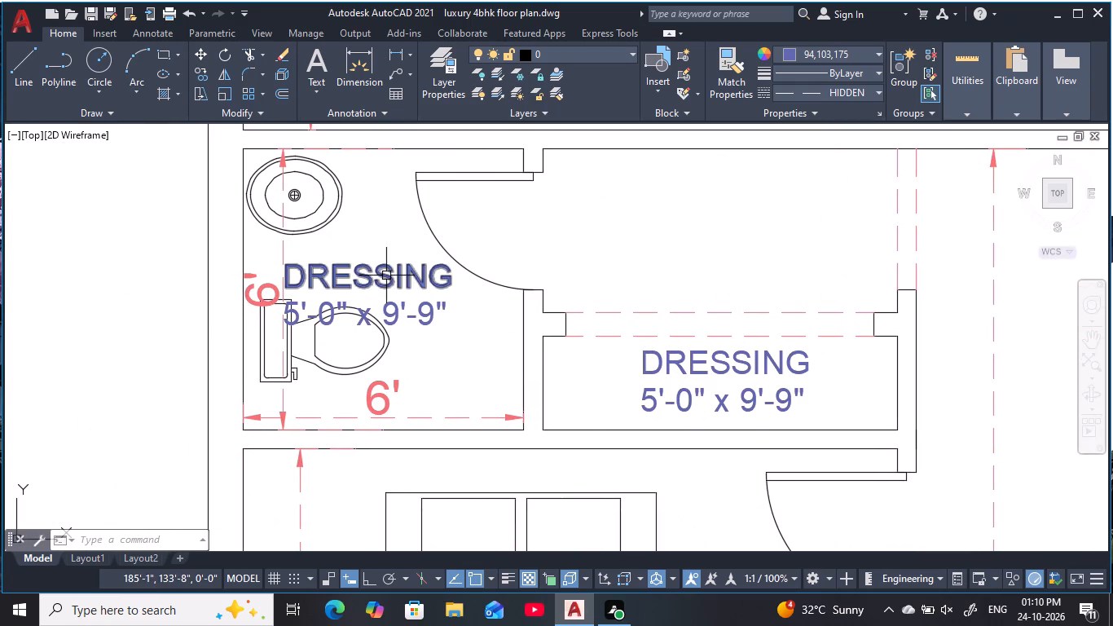
left_click(398, 286)
left_click(398, 286)
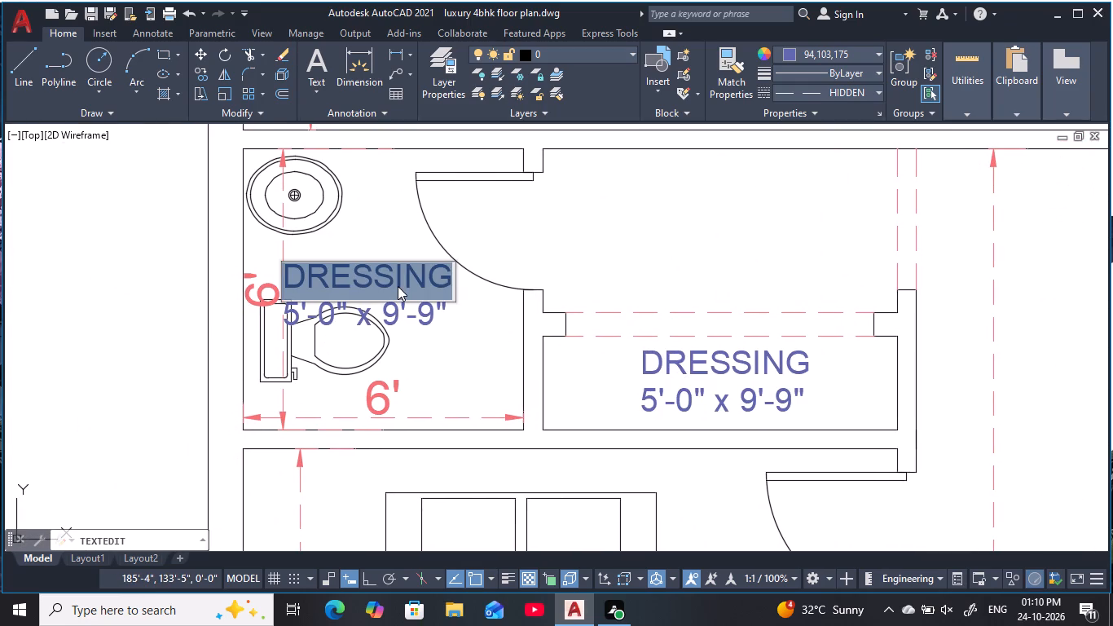
key("BackSpace")
key("t")
type("oilet")
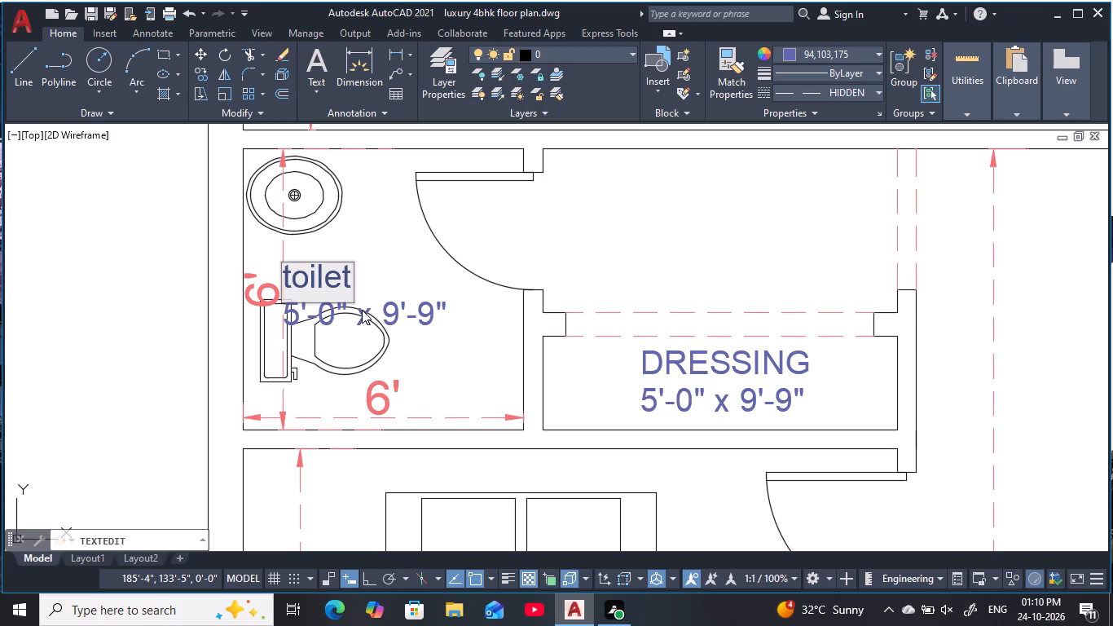
key("BackSpace")
key("BackSpace")
key("BackSpace")
key("BackSpace")
key("BackSpace")
key("BackSpace")
key("BackSpace")
key("BackSpace")
key("BackSpace")
key("BackSpace")
key("BackSpace")
key("BackSpace")
key("BackSpace")
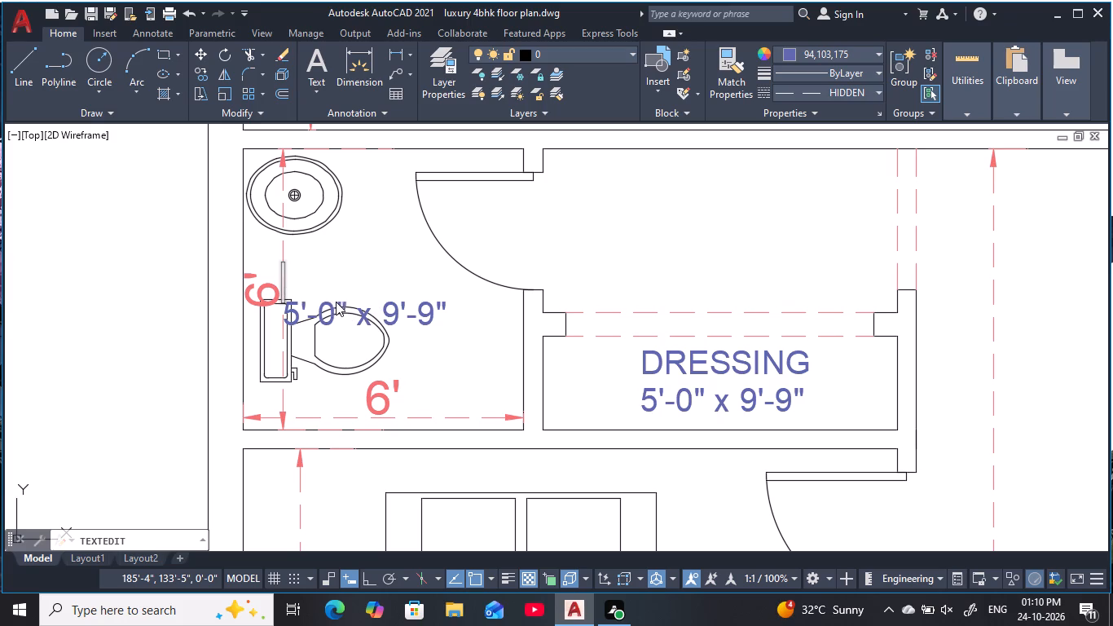
key("t")
key("o")
type("IL")
type("ET")
left_click(414, 308)
Change the size line beneath TOILET to 6'-0" x 6'-0" and finish text editing.
double_click(430, 315)
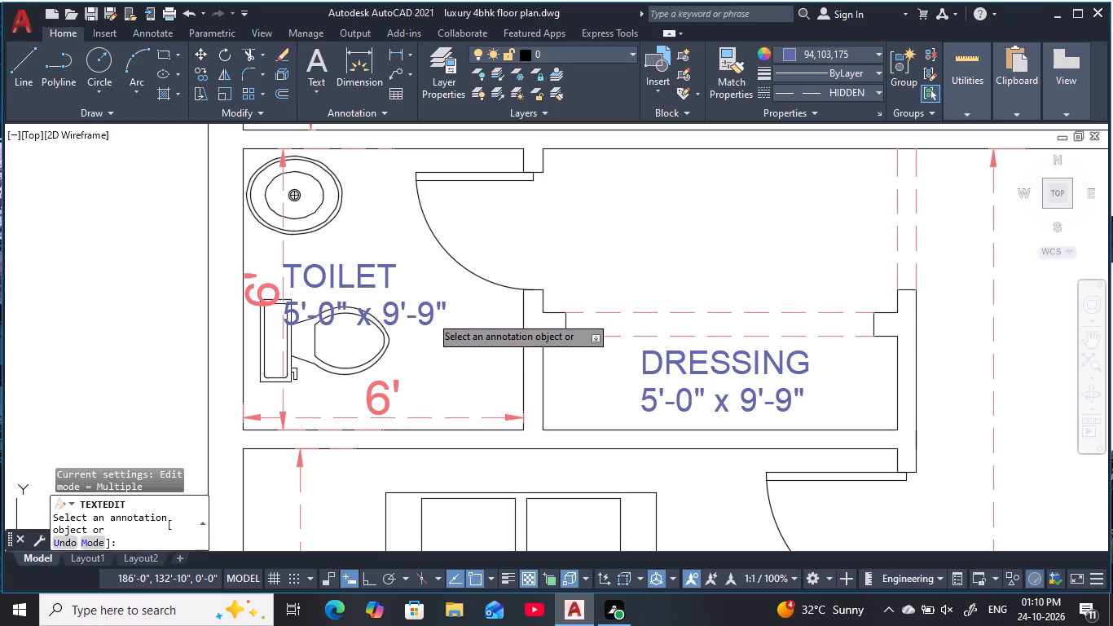
left_click(431, 324)
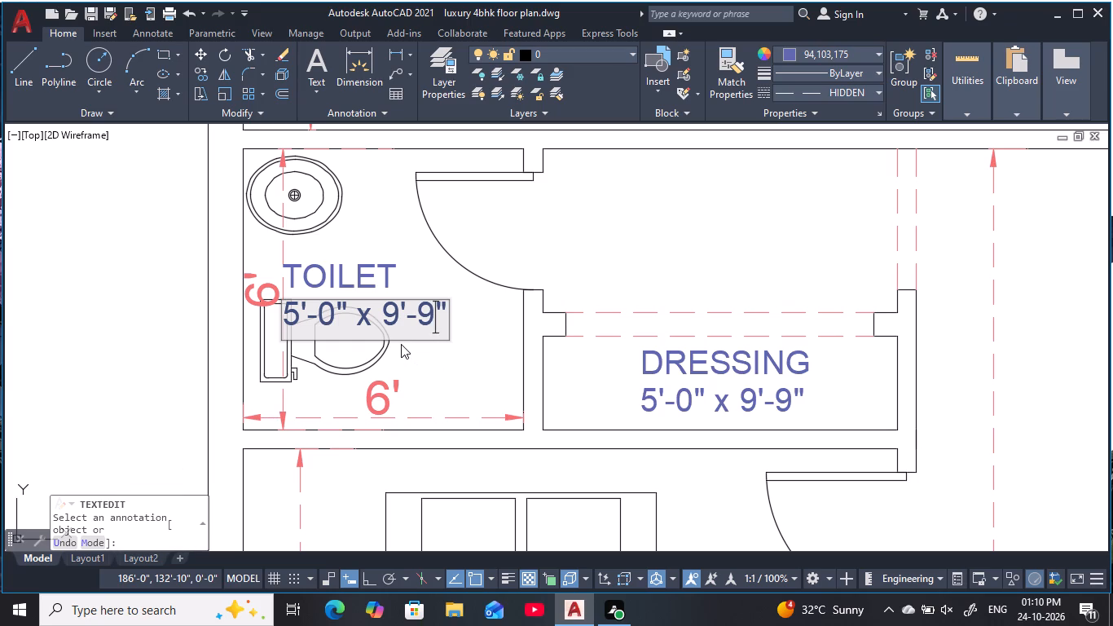
key("BackSpace")
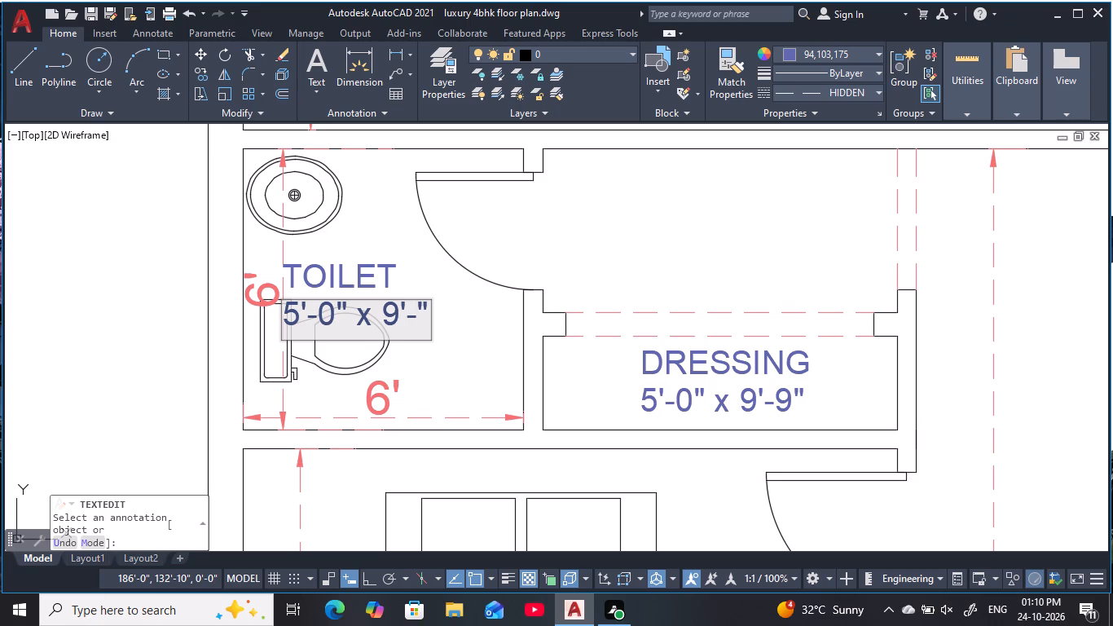
key("0")
left_click(403, 315)
key("BackSpace")
key("6")
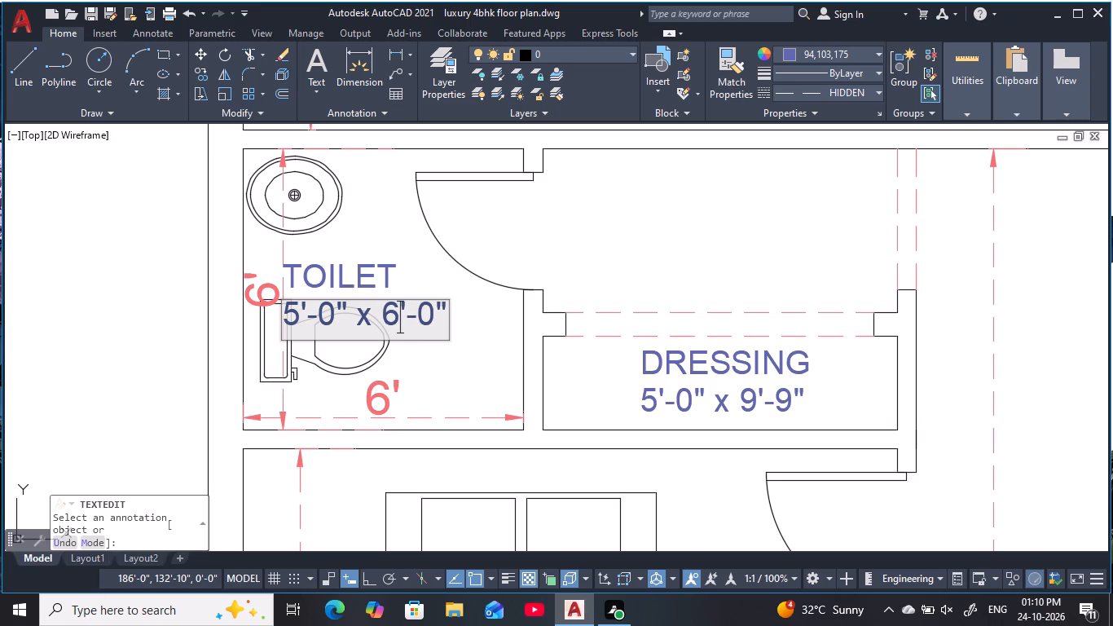
left_click(301, 321)
key("BackSpace")
key("6")
key("Return")
scroll(393, 330, "down", 1)
key("Escape")
key("Escape")
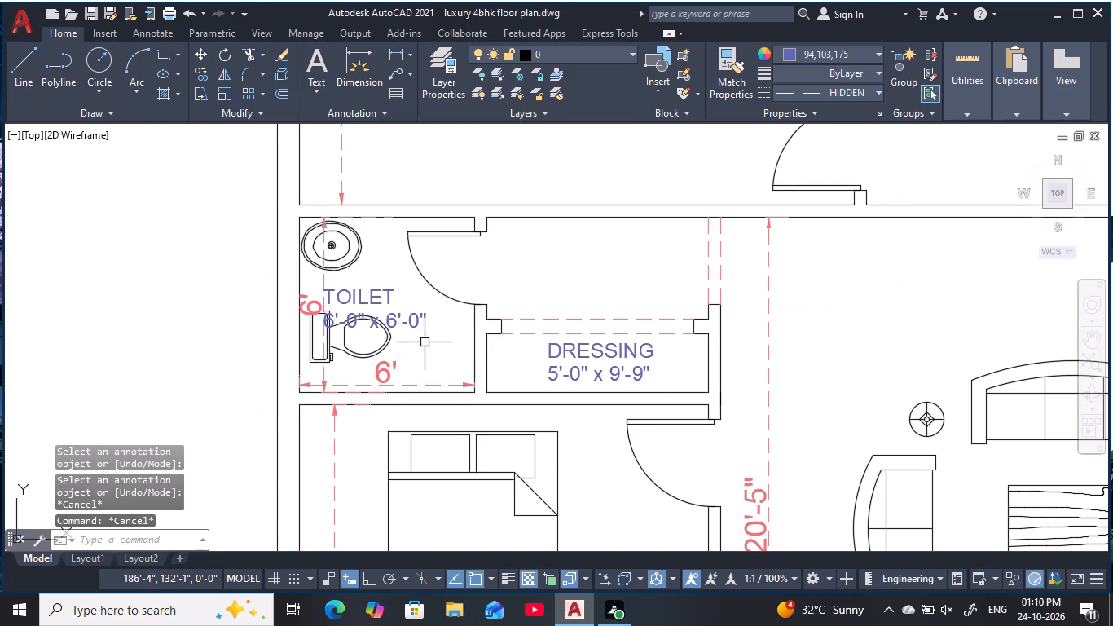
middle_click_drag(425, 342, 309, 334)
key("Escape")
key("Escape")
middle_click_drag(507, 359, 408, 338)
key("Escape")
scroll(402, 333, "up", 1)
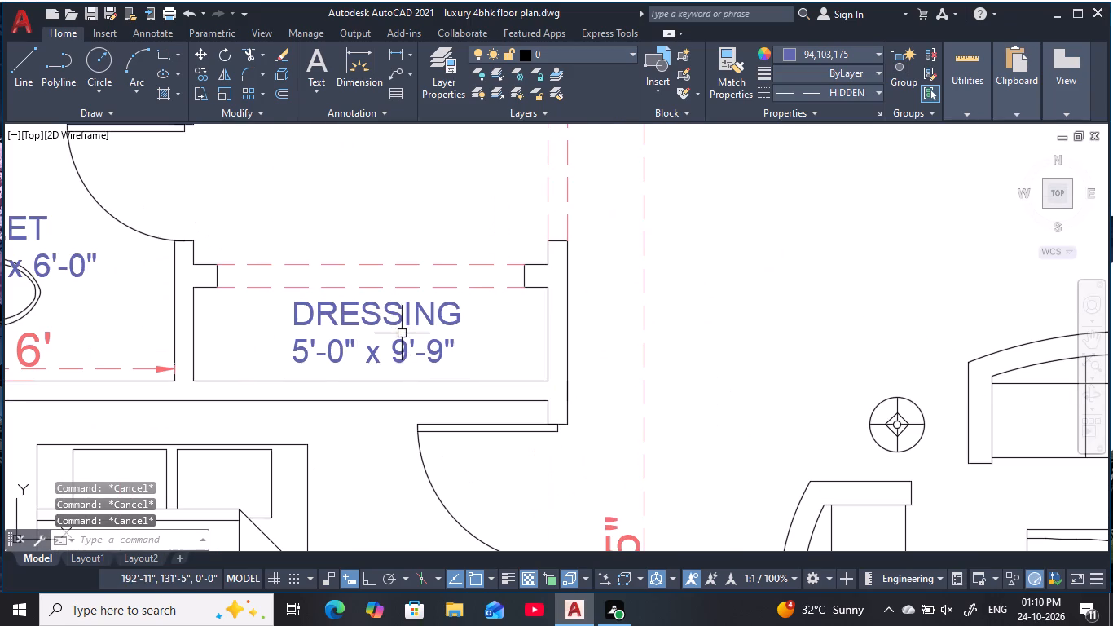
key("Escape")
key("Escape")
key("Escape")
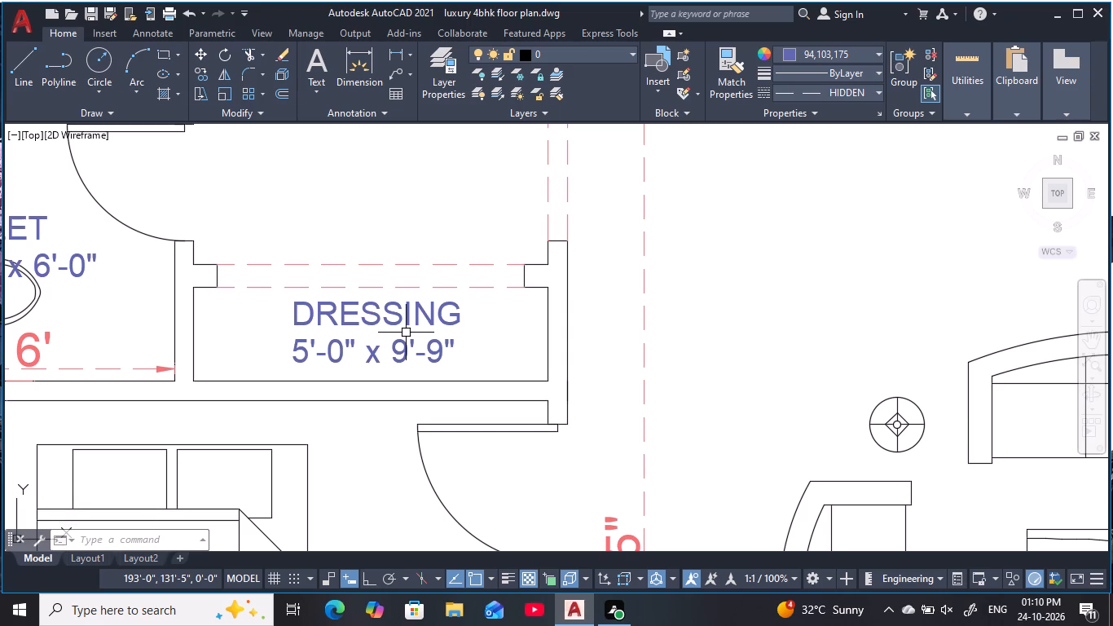
Change the name text of the copied DRESSING label in the closet beside the 6' wide toilet to LINEN CLOSET.
key("Escape")
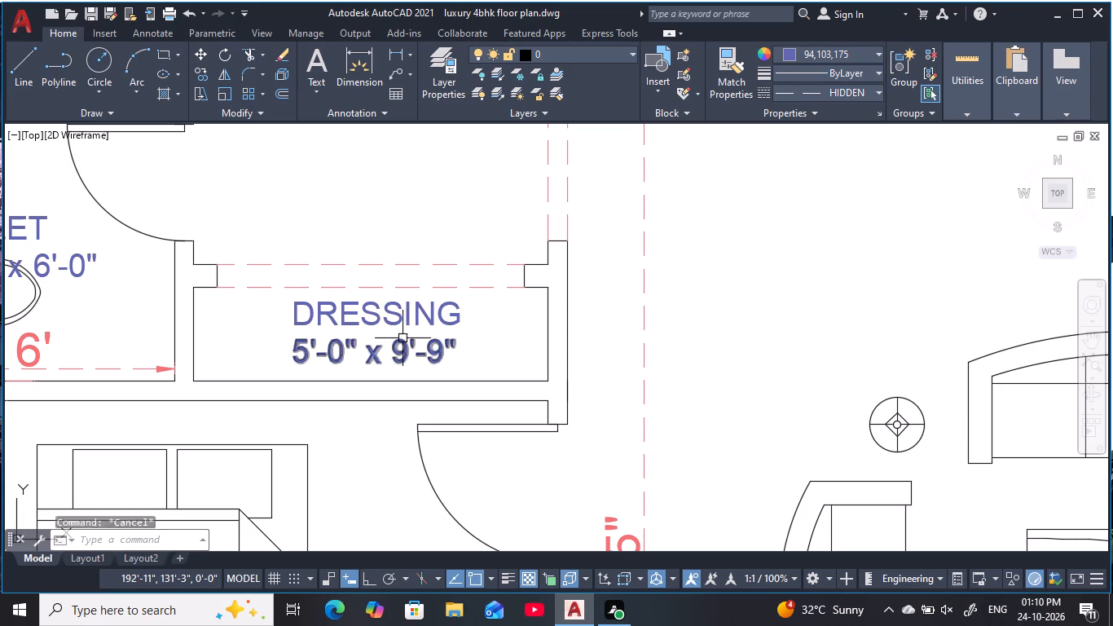
key("Escape")
key("Escape")
double_click(408, 317)
key("BackSpace")
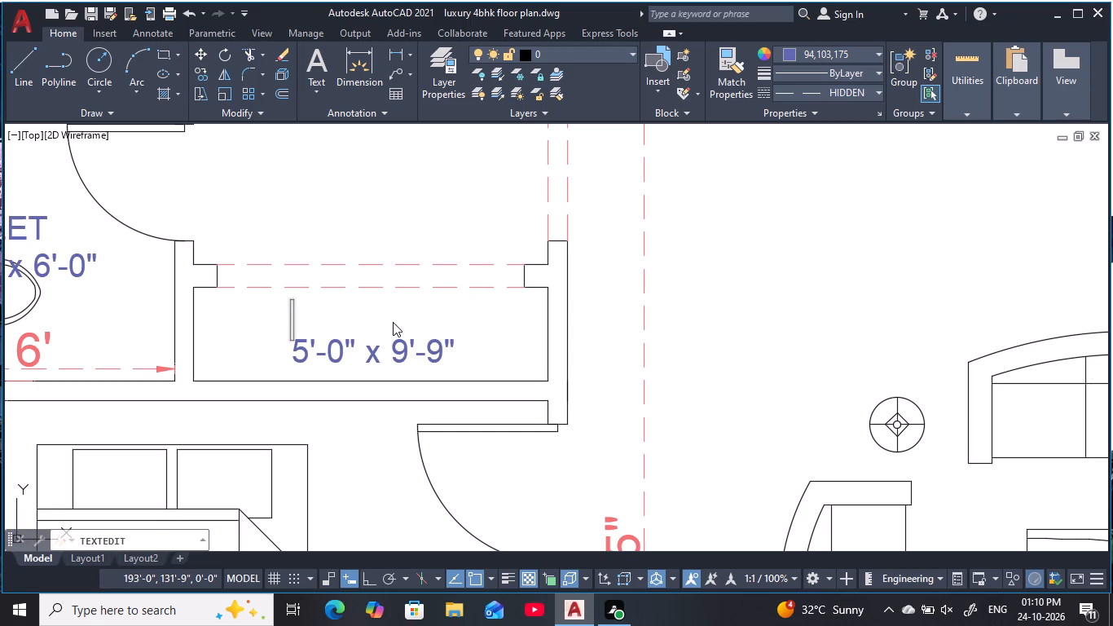
type("LIN")
type("EN")
key("space")
key("c")
type("LO")
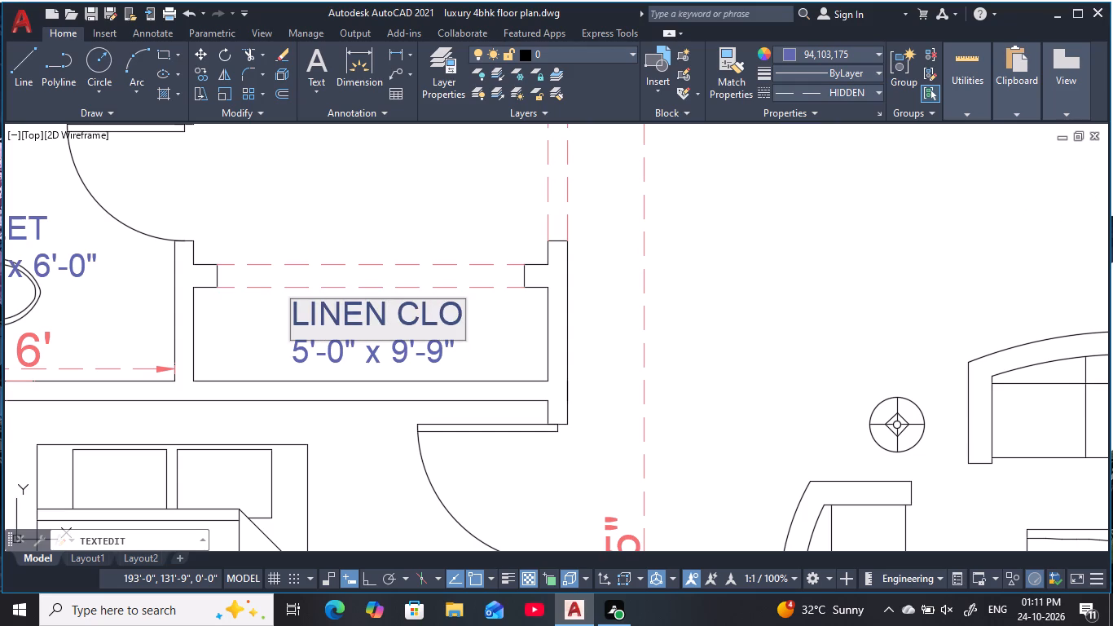
type("SET")
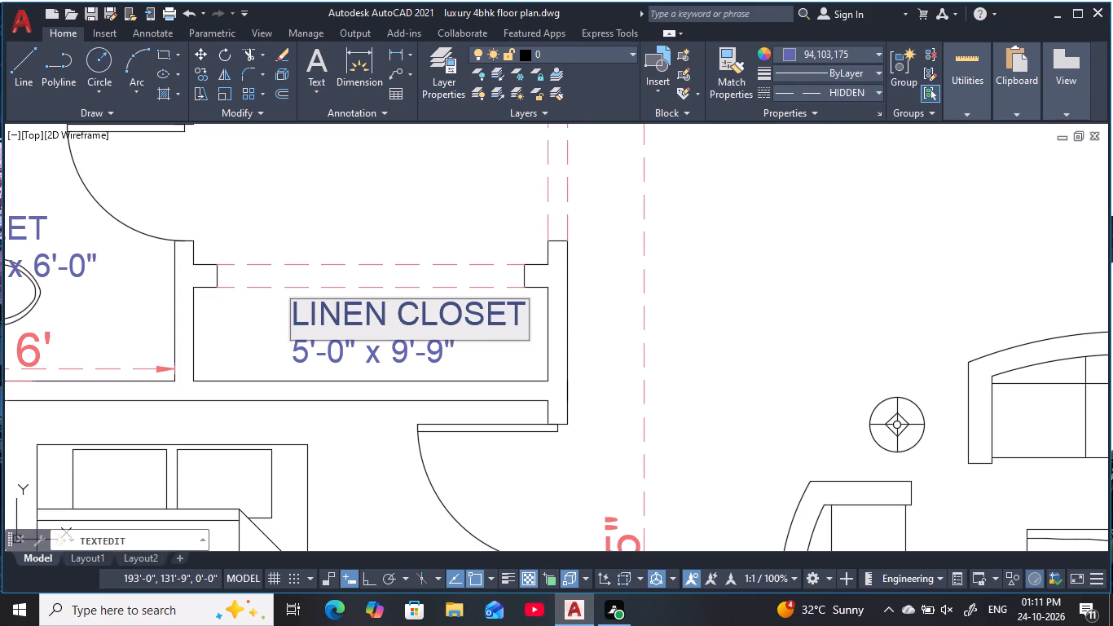
key("Return")
key("Escape")
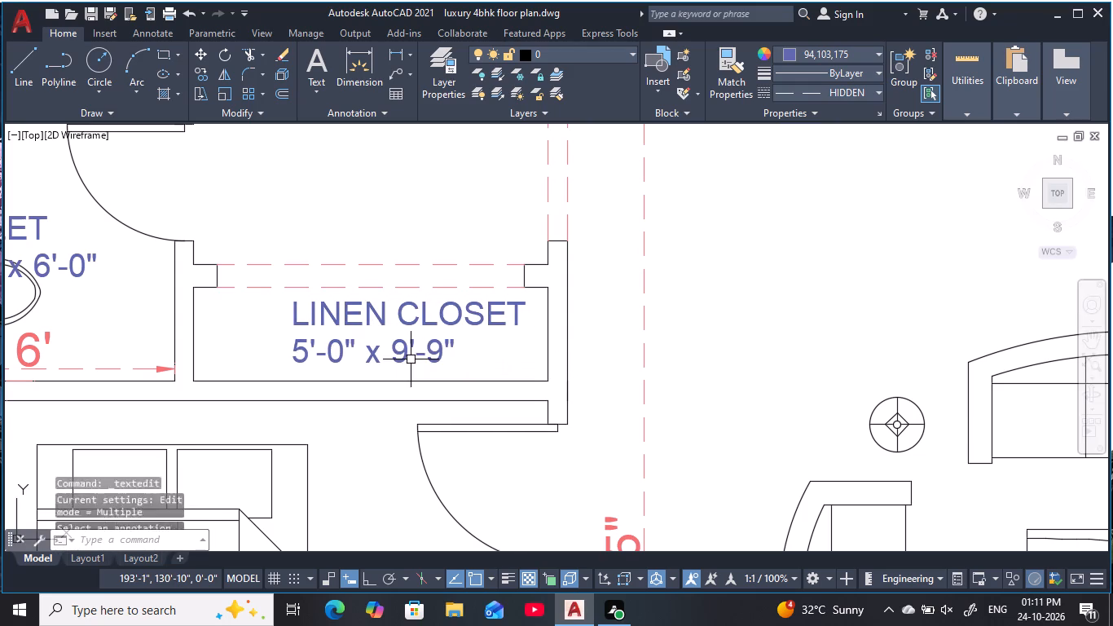
key("Escape")
key("Escape")
key("Escape")
Erase the size line beneath the LINEN CLOSET label.
left_click(416, 358)
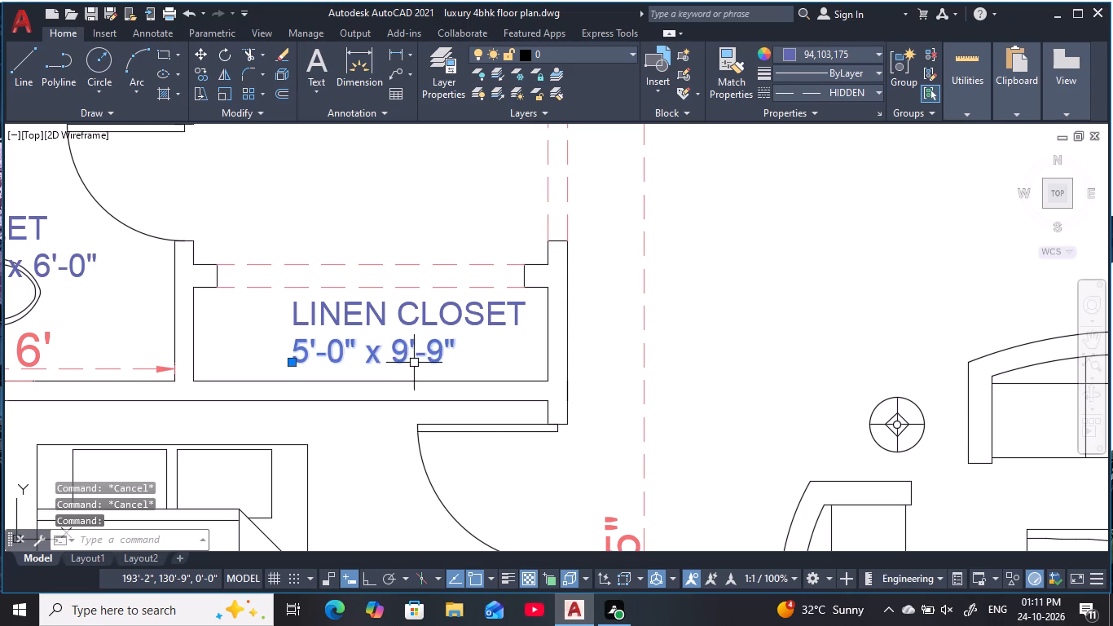
key("e")
key("space")
Copy the two-line BED ROOM 16'-3" x 11'-11" label into the 31'-2" wide living room, just above the three-seat sofa.
scroll(410, 362, "down", 2)
middle_click_drag(389, 368, 323, 365)
scroll(354, 368, "down", 1)
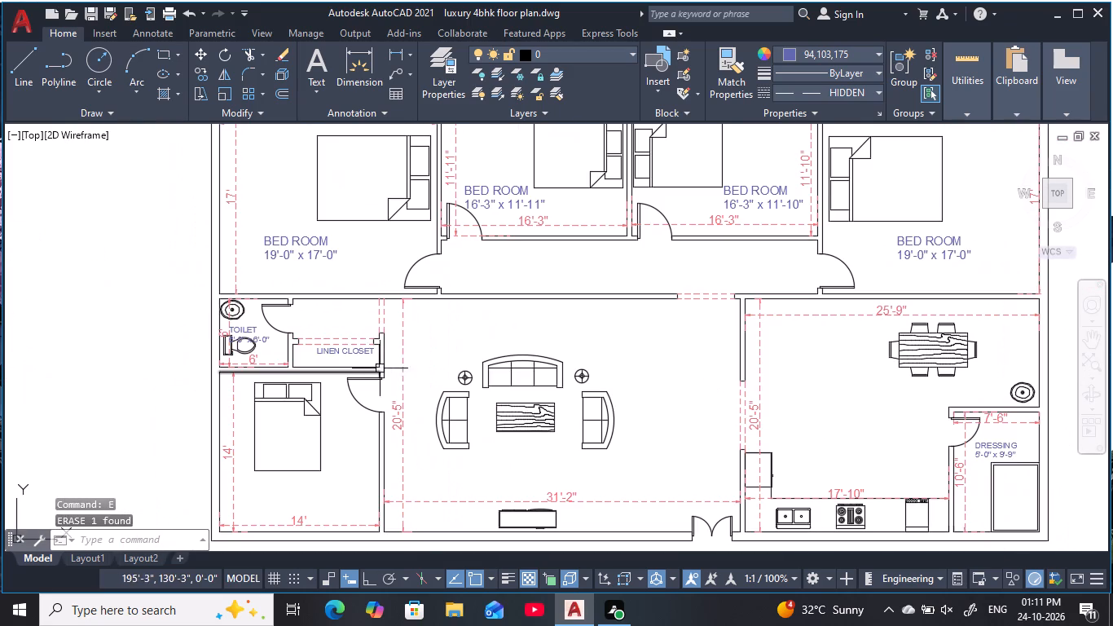
middle_click_drag(574, 459, 523, 426)
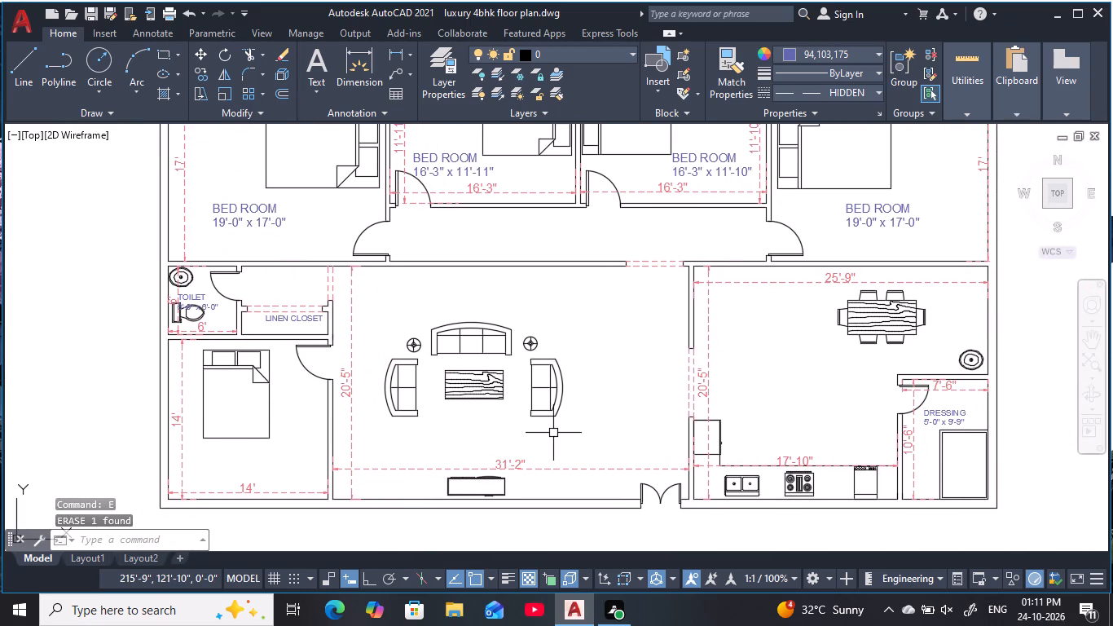
middle_click_drag(585, 375, 600, 422)
left_click(472, 204)
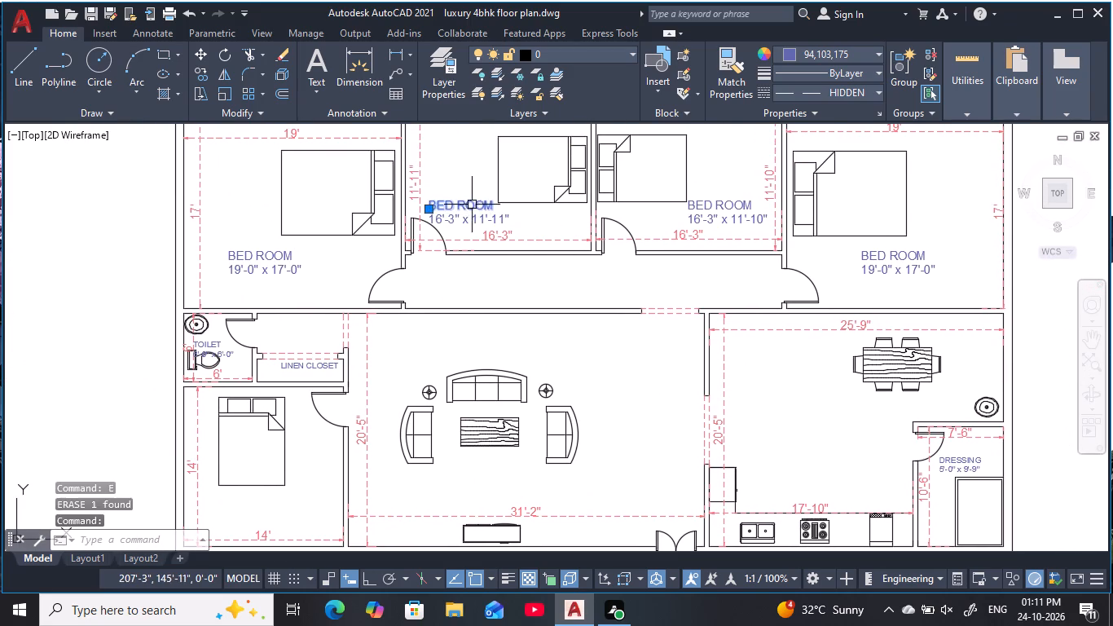
left_click(472, 218)
key("c")
key("o")
key("space")
left_click(464, 225)
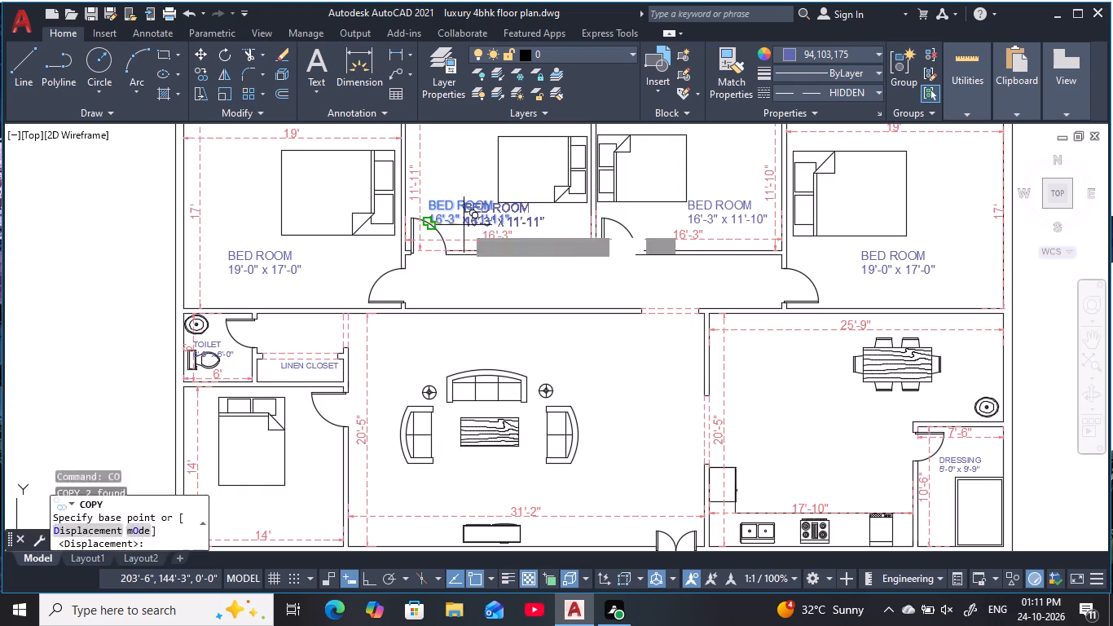
middle_click_drag(501, 366, 452, 297)
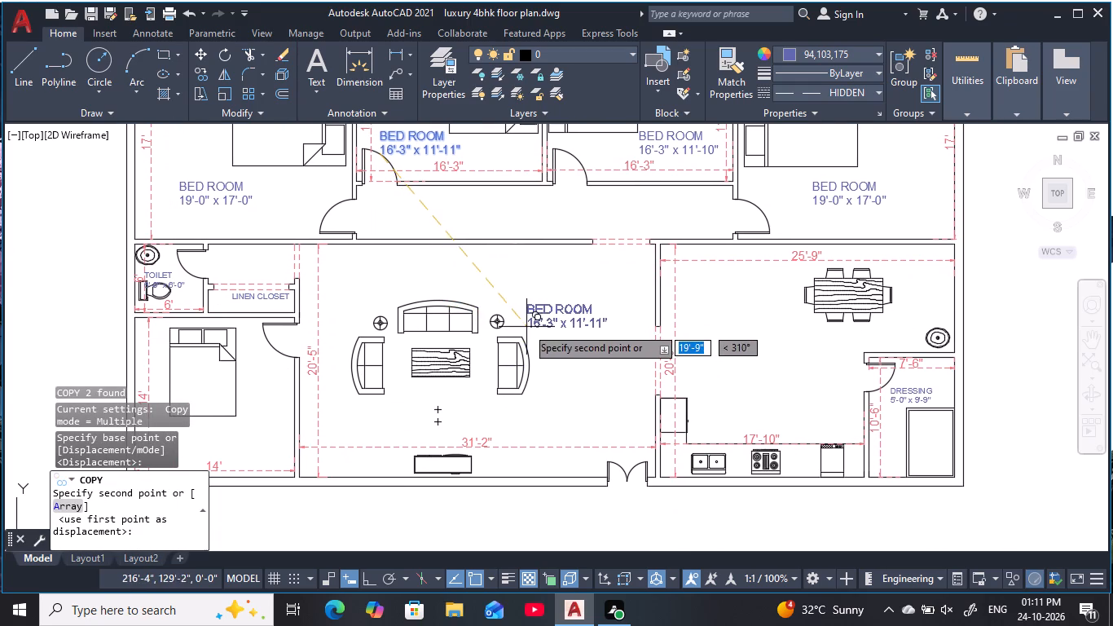
middle_click_drag(422, 417, 445, 410)
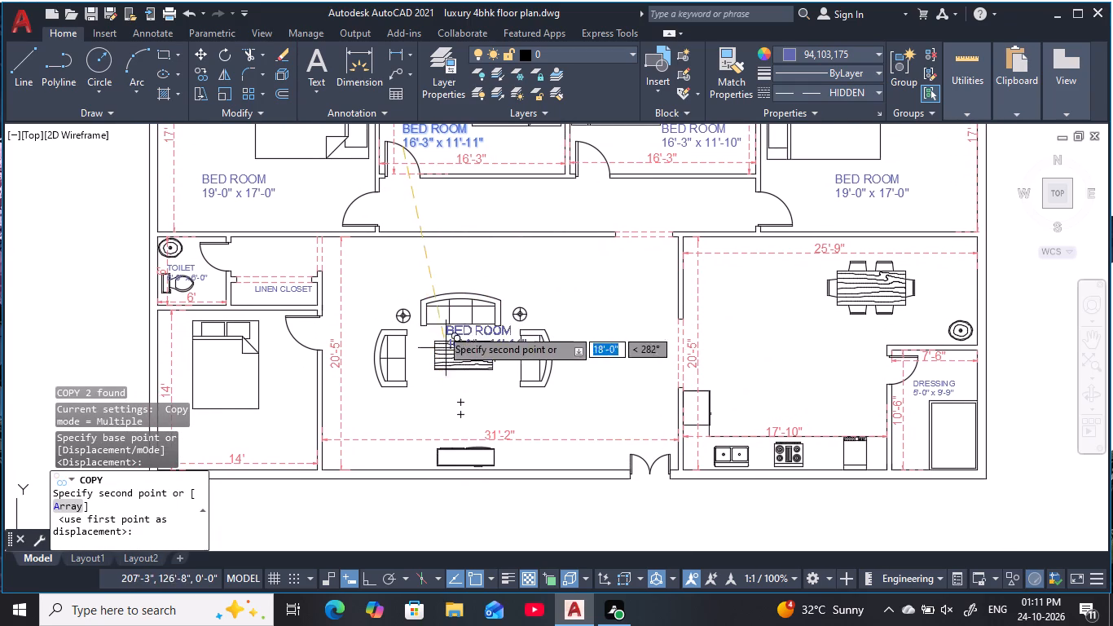
left_click(468, 283)
Place further copies of the label in the kitchen and dining room and below the bed in the 14' wide bedroom.
middle_click_drag(572, 313, 352, 314)
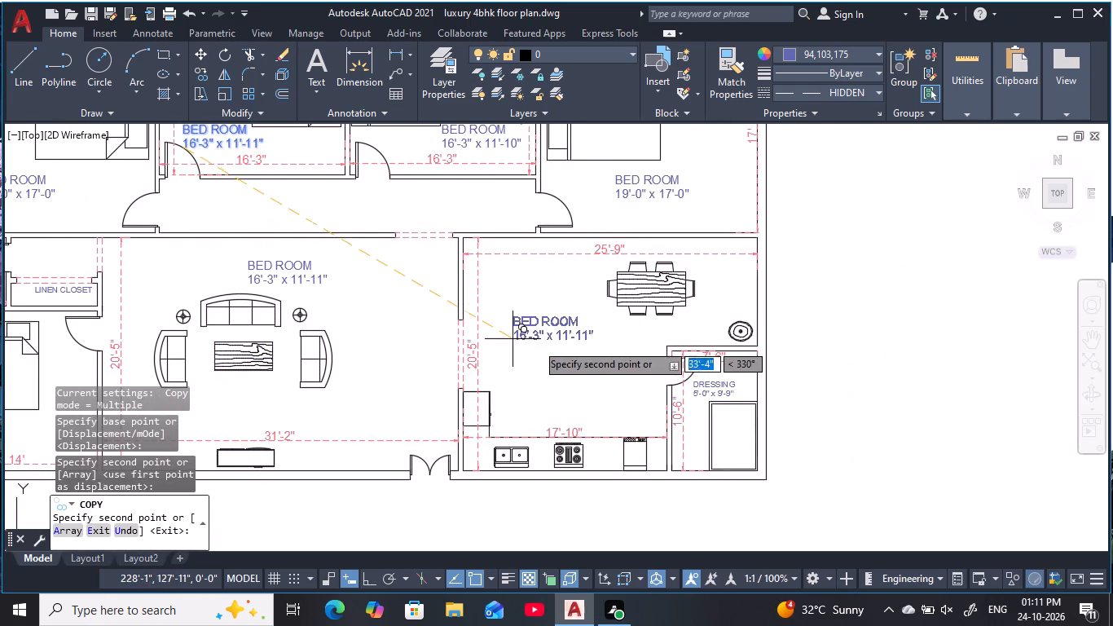
left_click(535, 355)
middle_click_drag(441, 381, 821, 281)
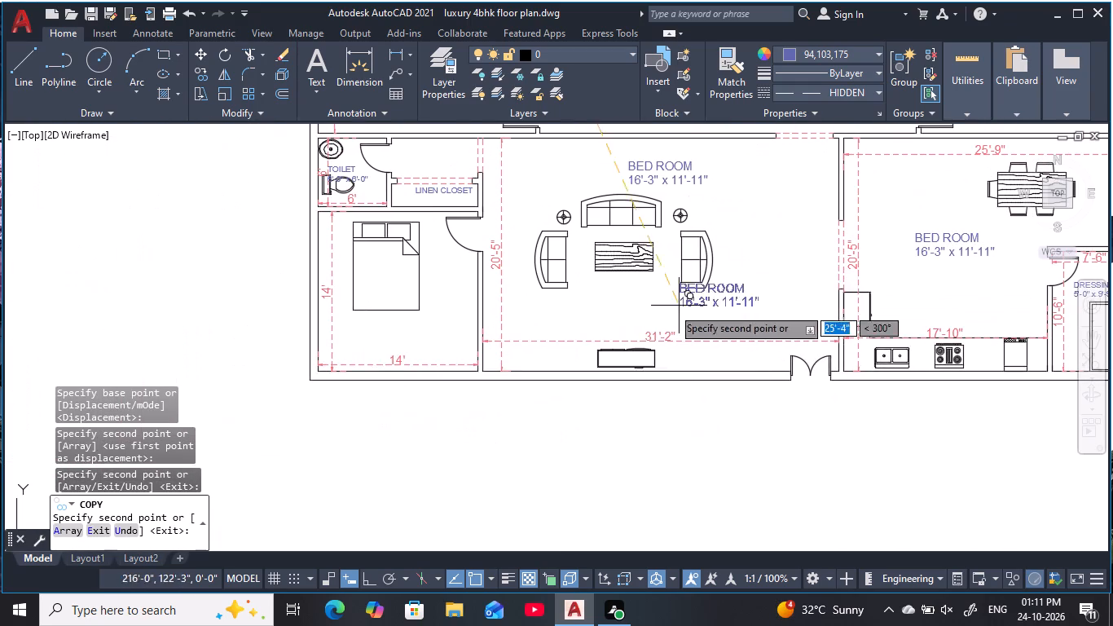
left_click(369, 344)
Place another copy of the BED ROOM label in the corridor between the bedrooms and the living room, ending the copy.
middle_click_drag(588, 311, 515, 329)
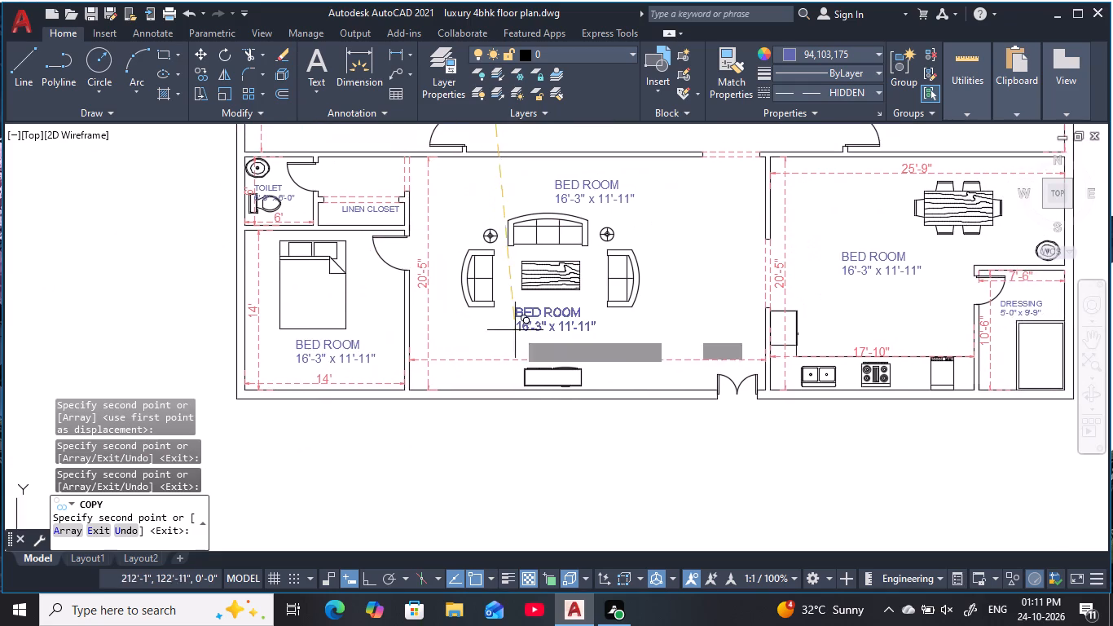
scroll(583, 320, "down", 1)
middle_click_drag(583, 320, 540, 364)
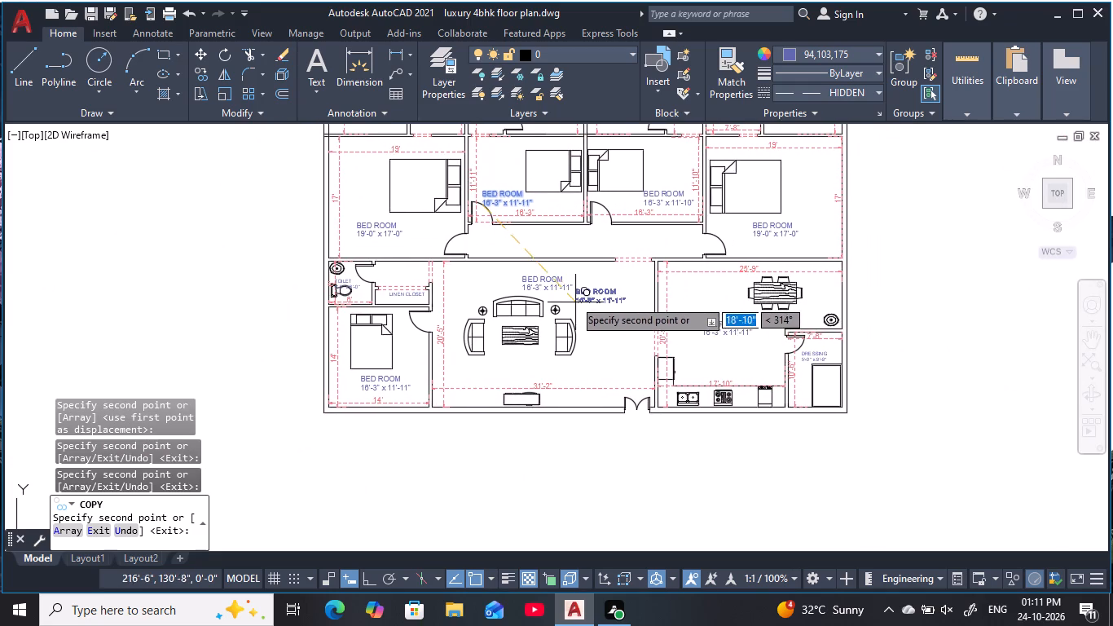
scroll(591, 263, "up", 1)
left_click(612, 246)
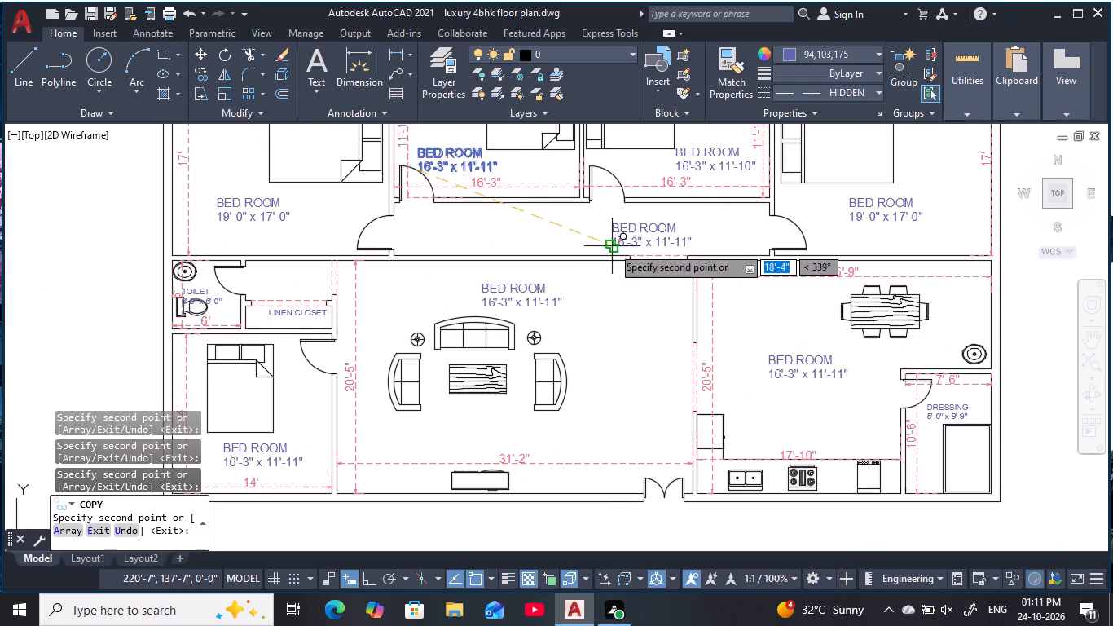
key("Escape")
key("Escape")
key("Escape")
Change the size line of the copied BED ROOM label in the 14' wide bedroom to 14'-0" x 14'-0".
middle_click_drag(618, 366, 684, 358)
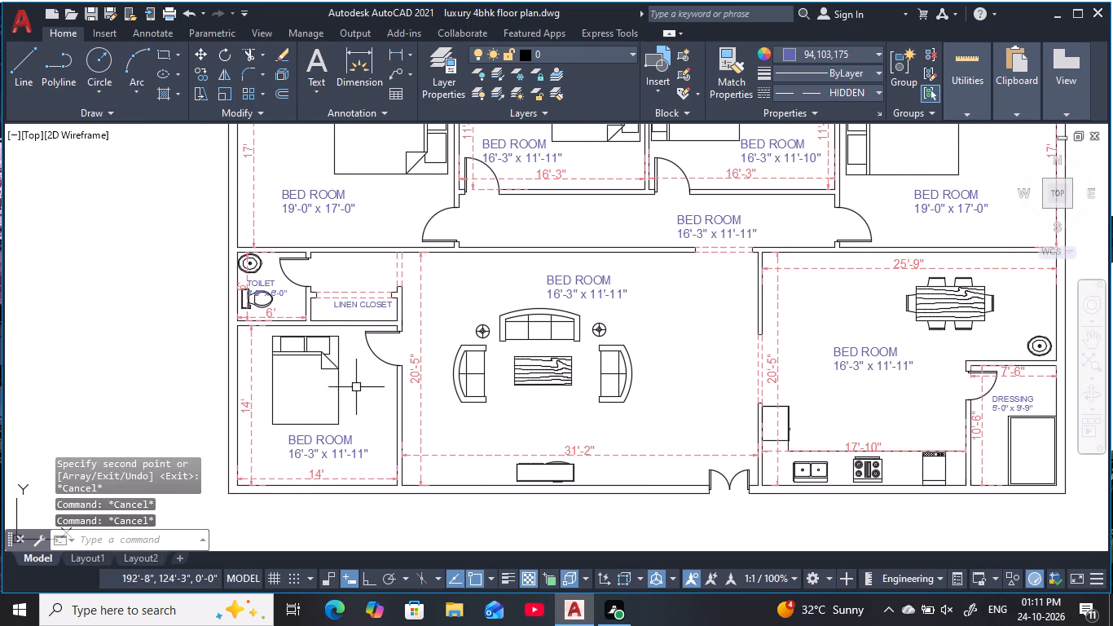
middle_click_drag(347, 411, 411, 321)
scroll(368, 391, "up", 3)
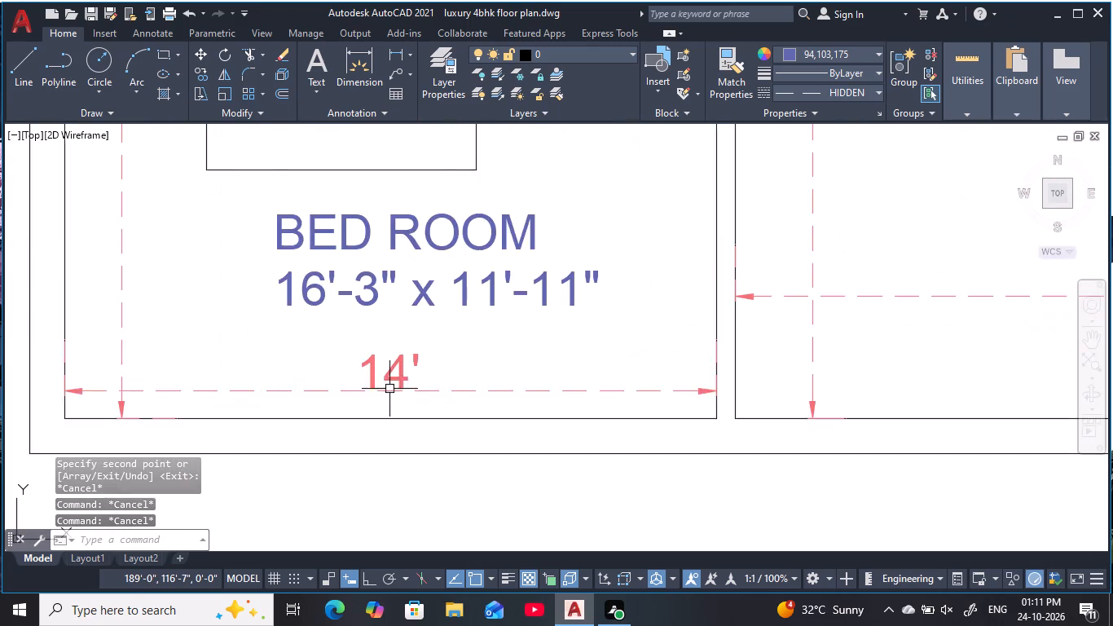
middle_click_drag(397, 394, 418, 455)
scroll(423, 467, "down", 2)
middle_click_drag(308, 346, 340, 396)
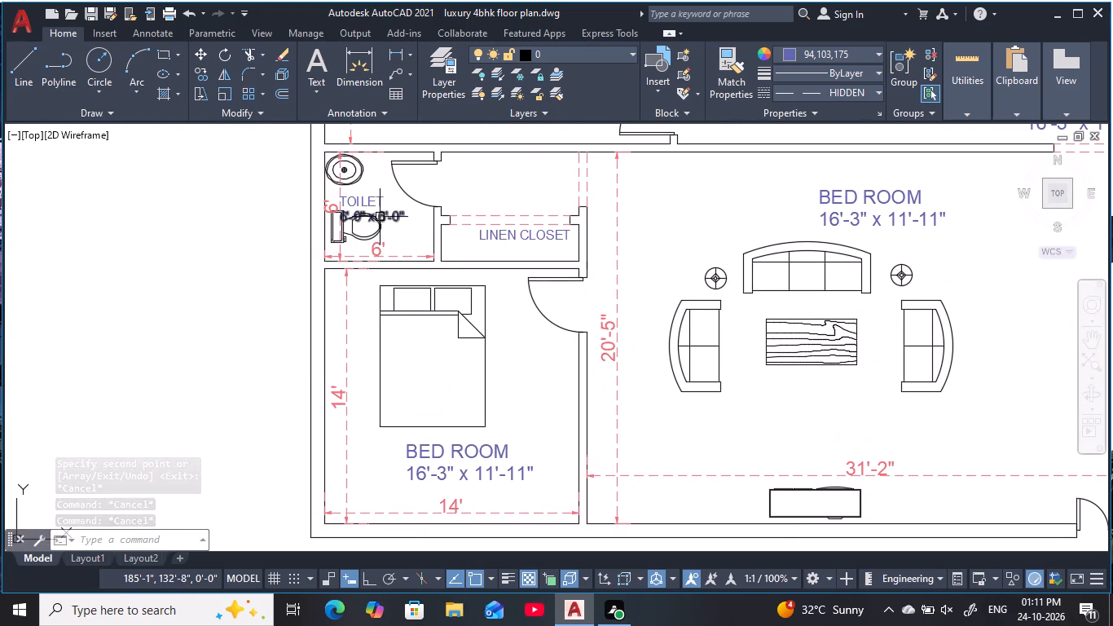
middle_click_drag(515, 460, 492, 380)
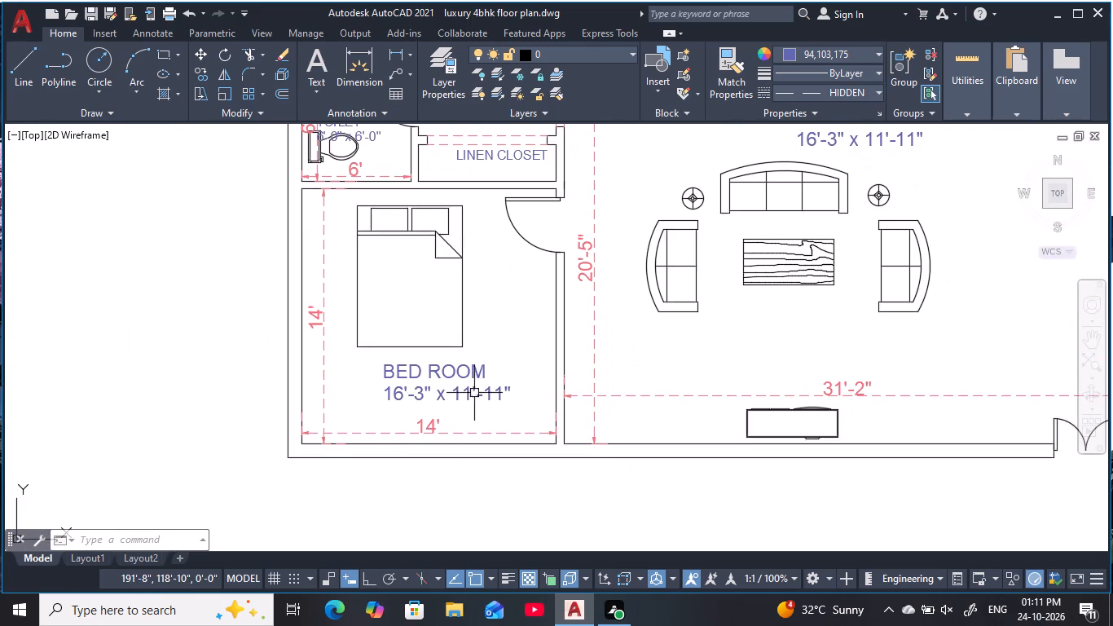
scroll(463, 403, "up", 1)
middle_click_drag(464, 403, 473, 425)
double_click(479, 412)
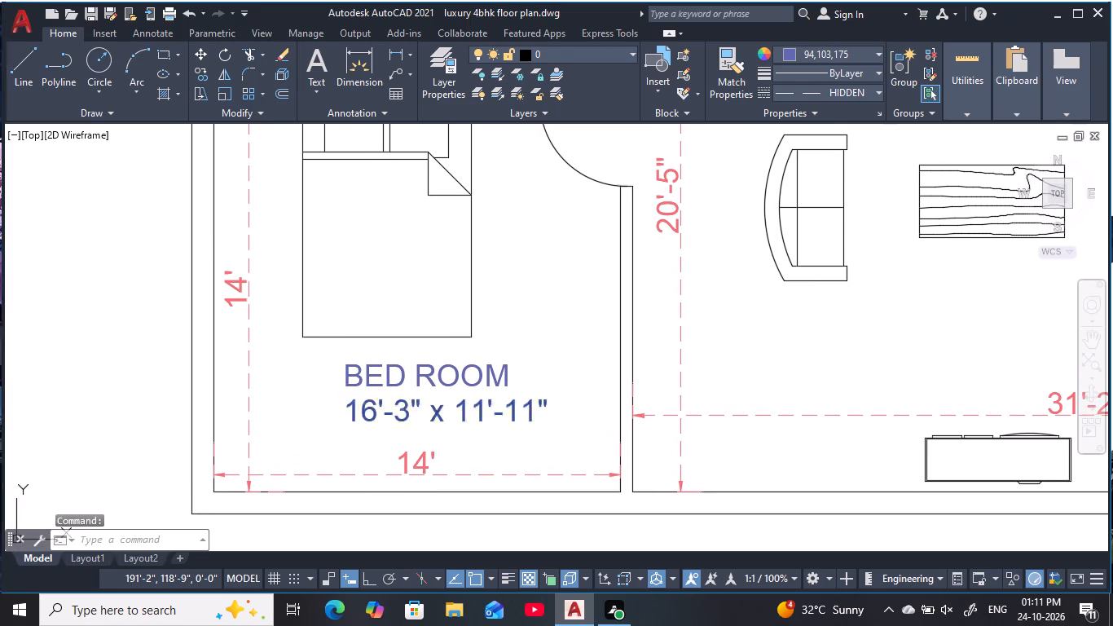
left_click(539, 418)
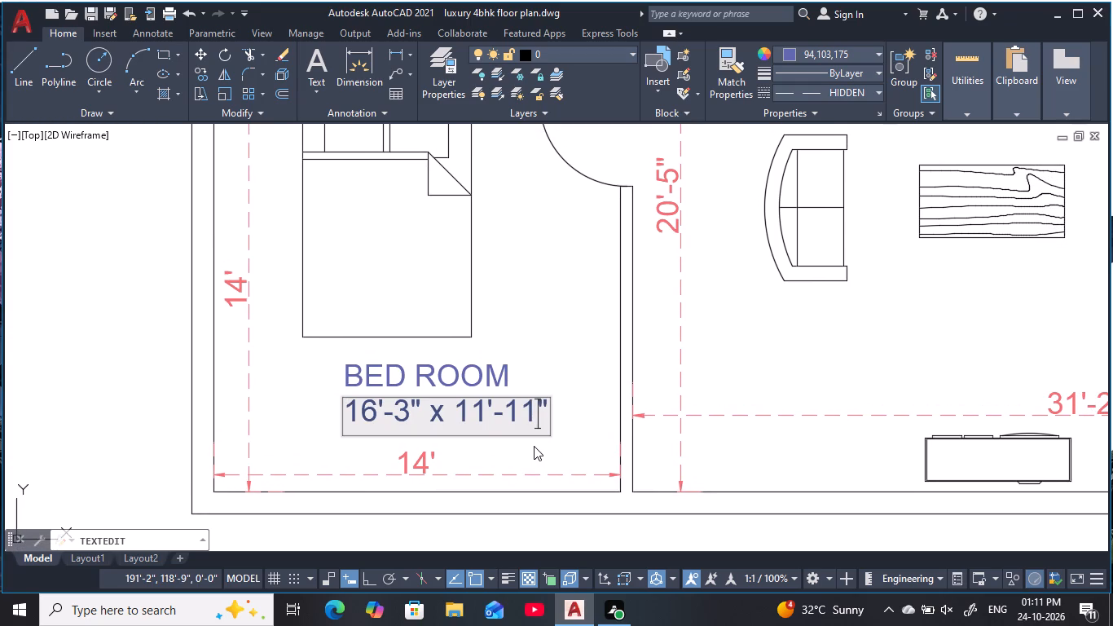
key("BackSpace")
key("BackSpace")
key("0")
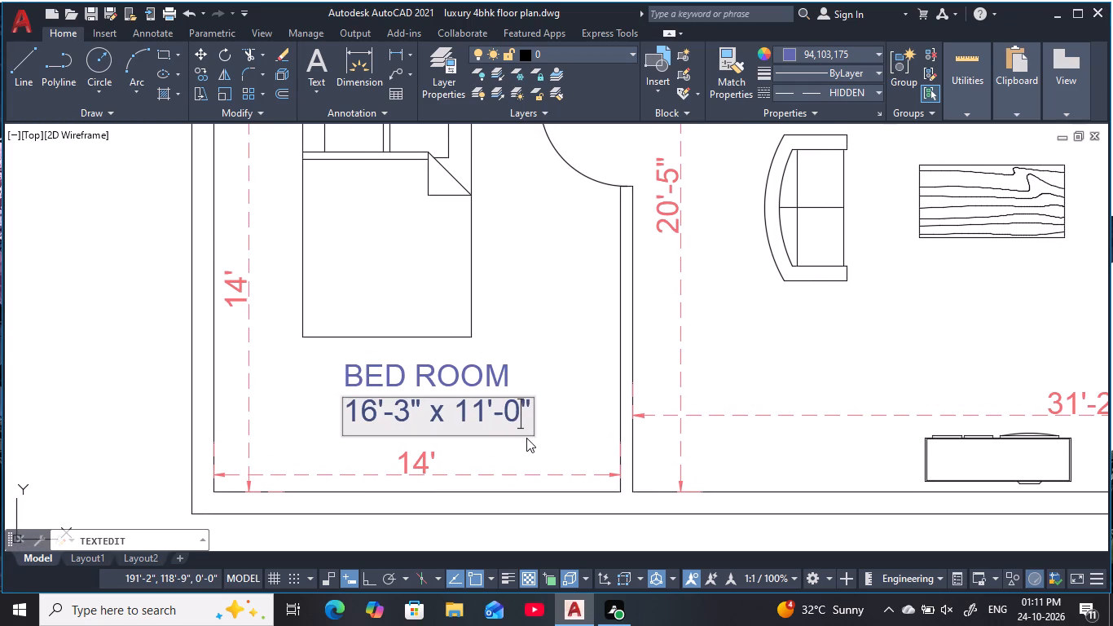
left_click(480, 412)
key("BackSpace")
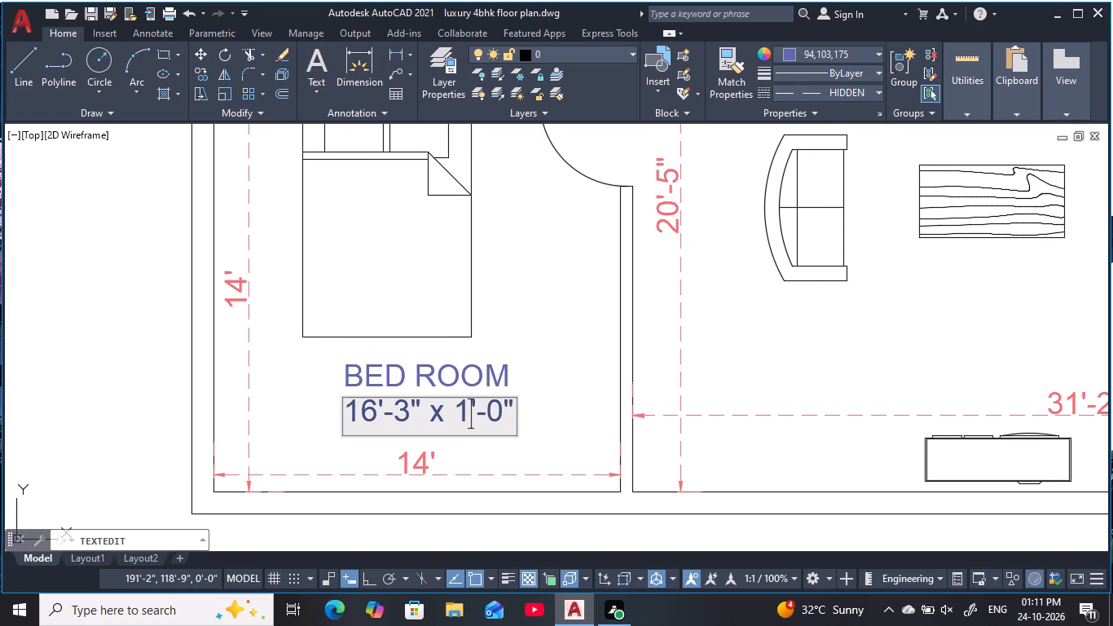
key("4")
left_click(408, 413)
key("BackSpace")
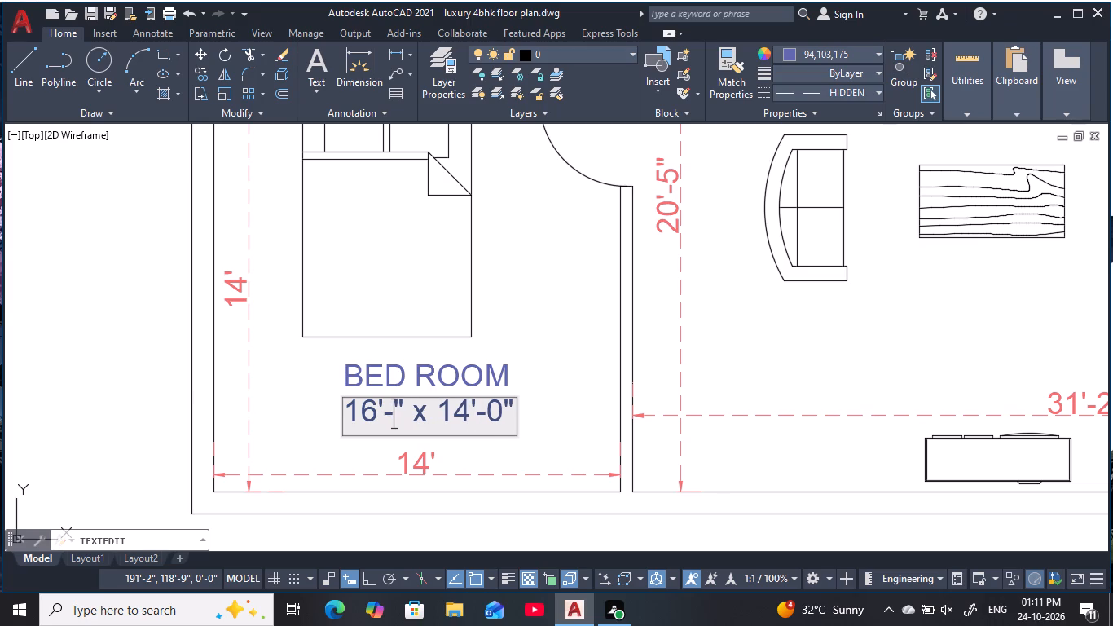
key("0")
left_click(378, 411)
key("BackSpace")
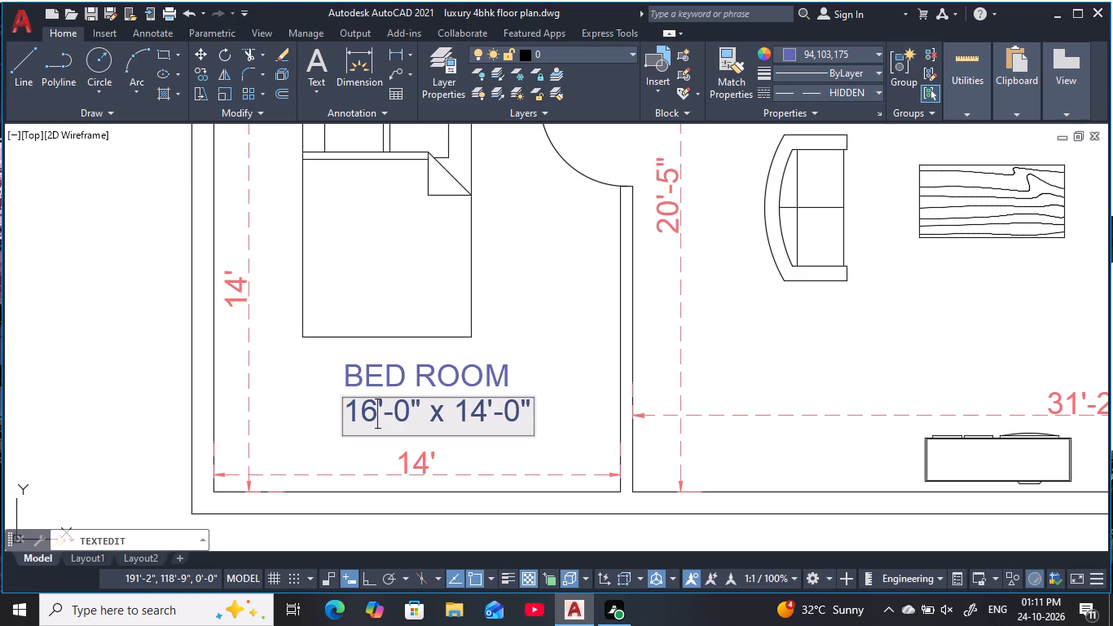
key("4")
key("Return")
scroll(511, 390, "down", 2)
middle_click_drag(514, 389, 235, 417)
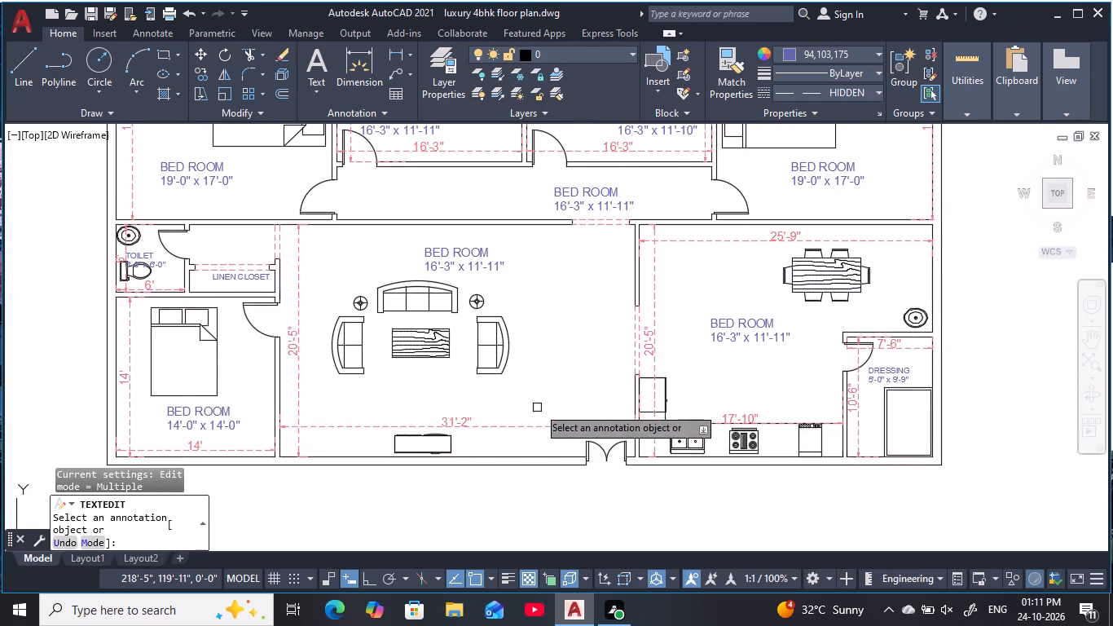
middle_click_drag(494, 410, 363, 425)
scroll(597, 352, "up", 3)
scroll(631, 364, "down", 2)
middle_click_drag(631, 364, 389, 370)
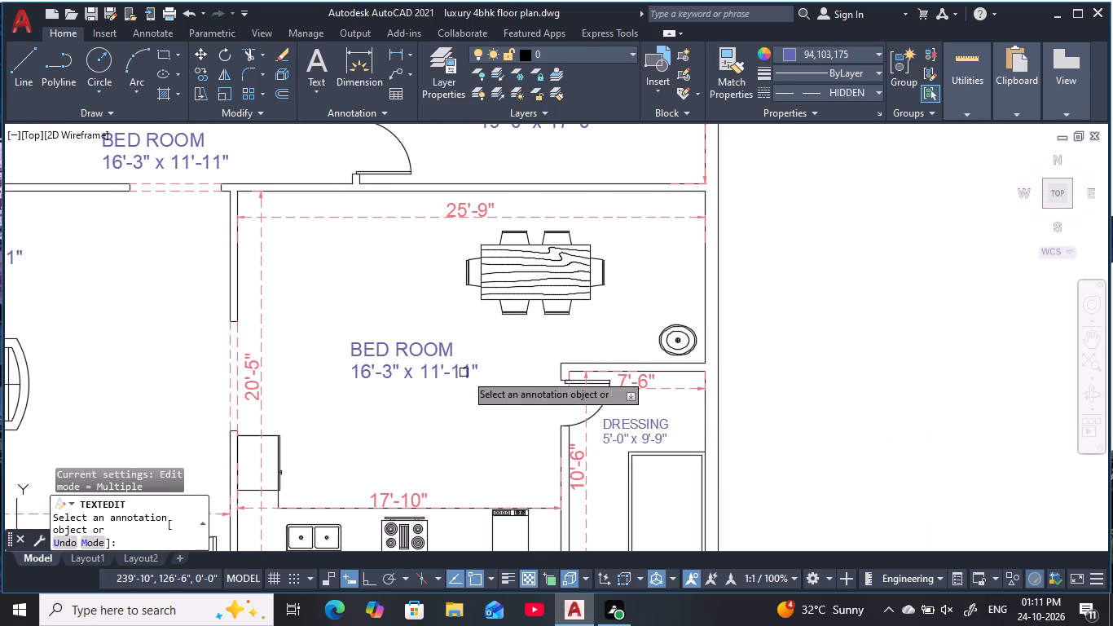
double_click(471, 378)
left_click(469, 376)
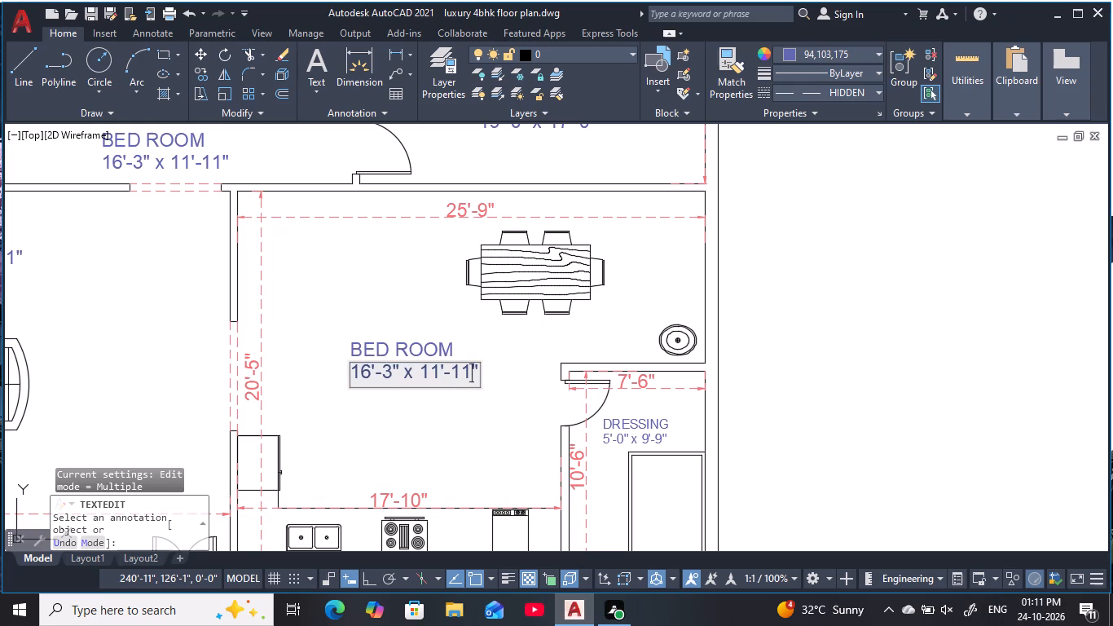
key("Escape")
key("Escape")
Change the name text of the copied label in the room with the dining table to KITCHEN / DINING.
double_click(434, 350)
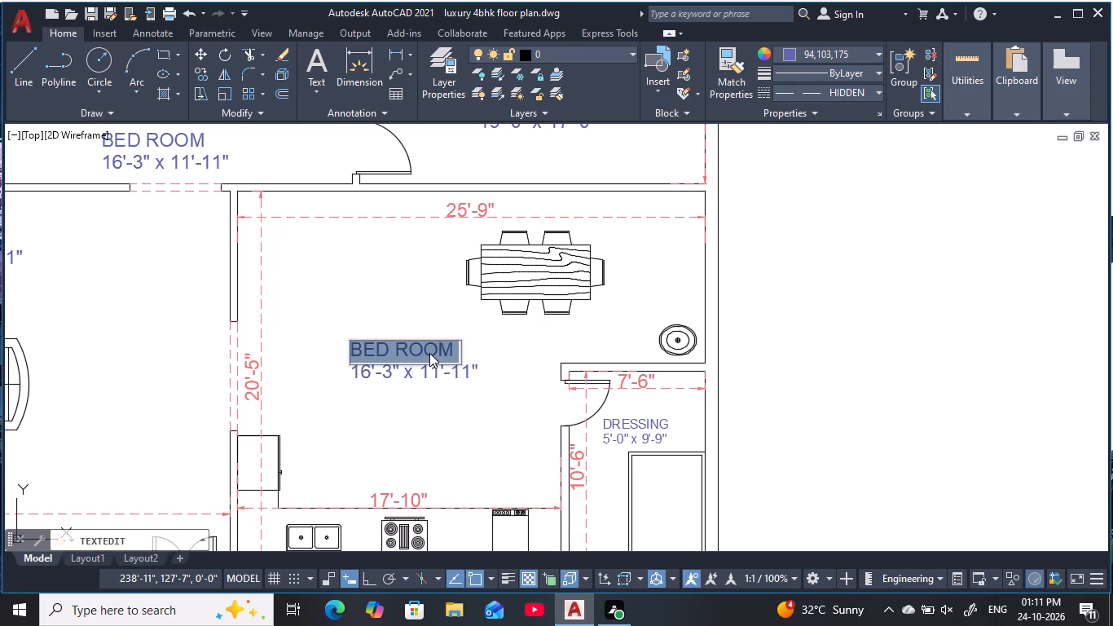
key("BackSpace")
type("KI")
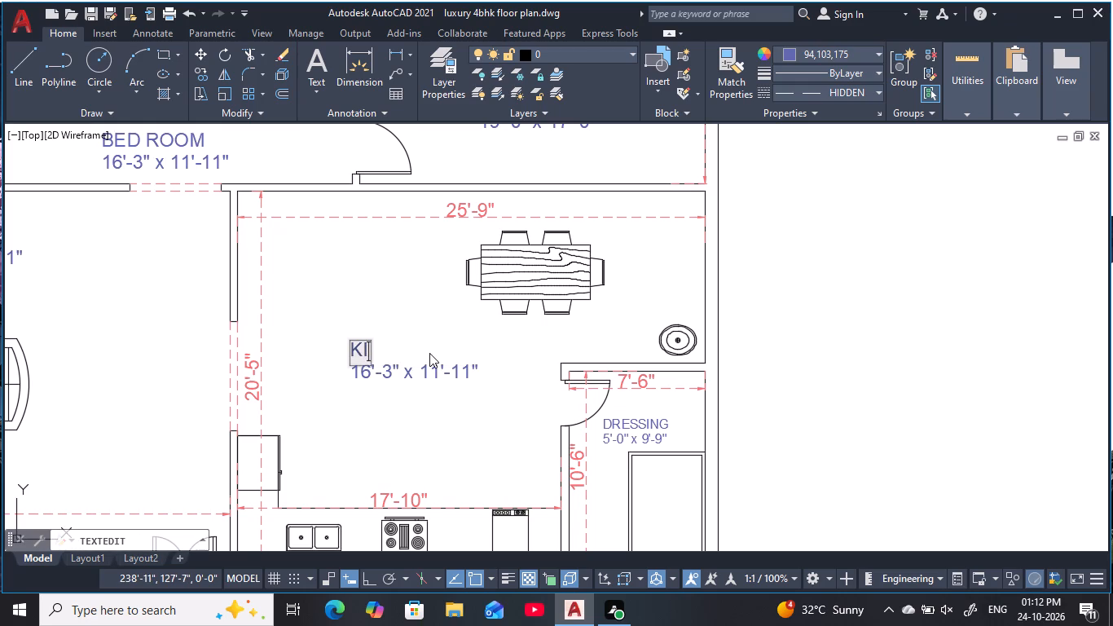
type("TCHEN")
key("space")
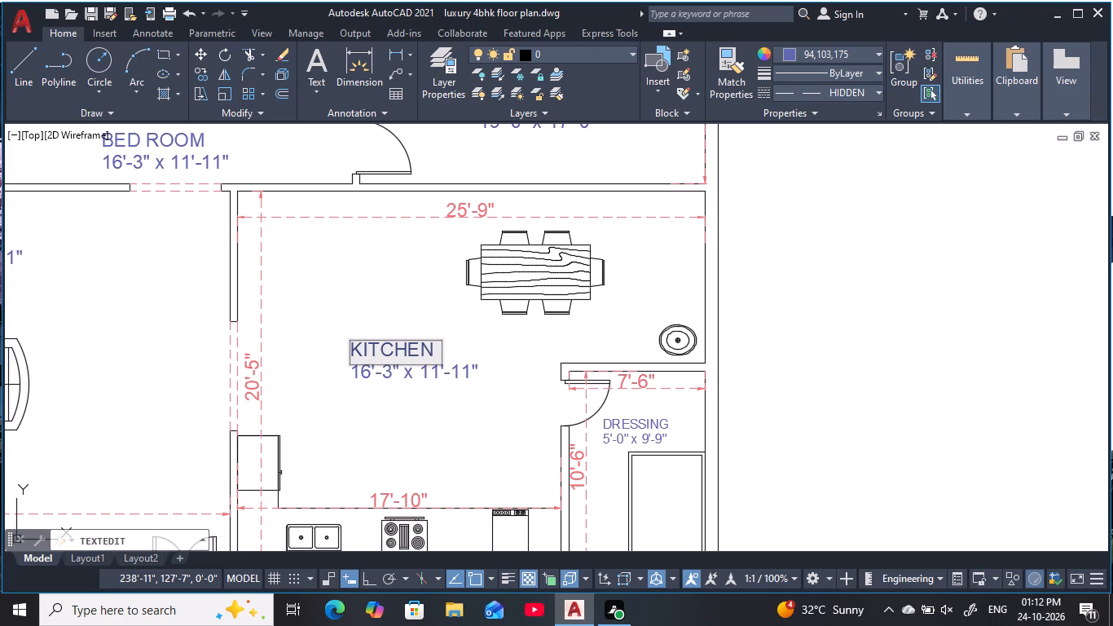
type("/")
key("space")
type("DINING")
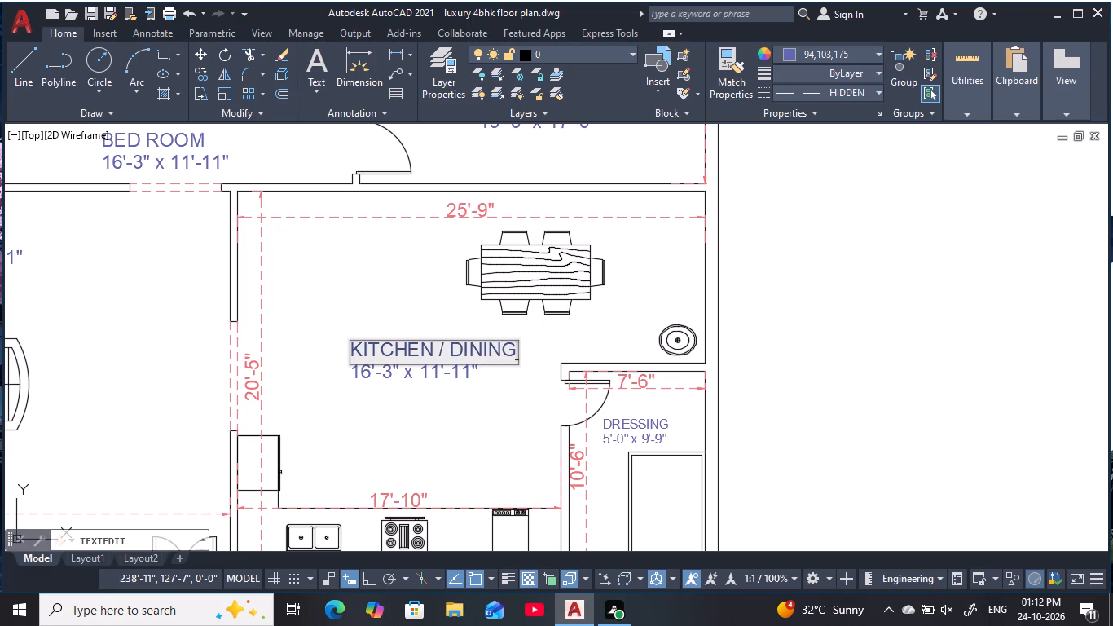
key("Return")
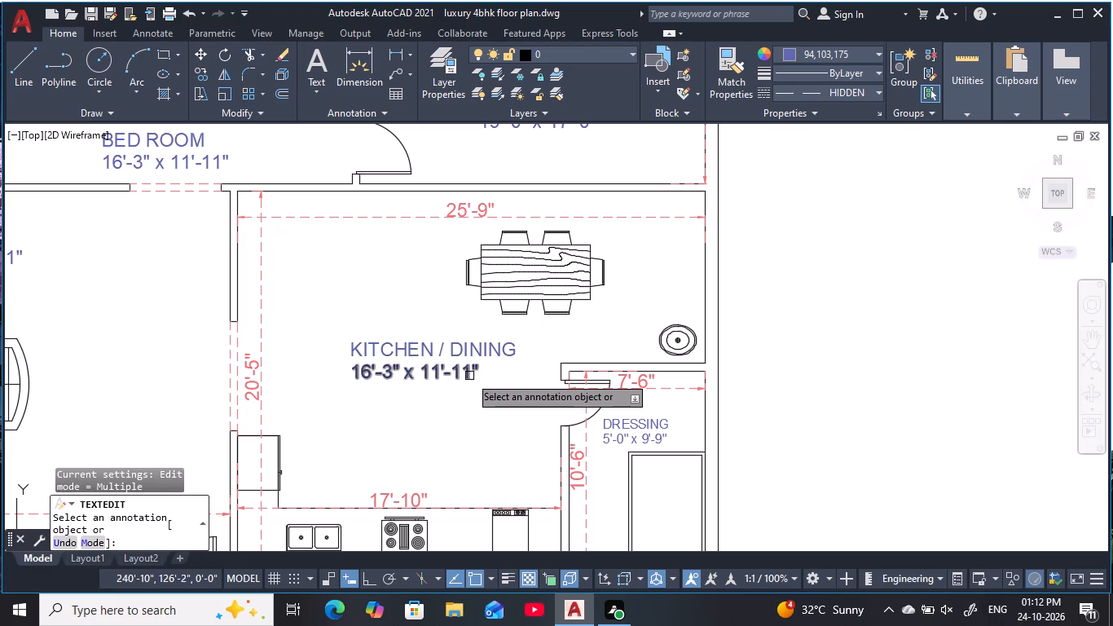
Change the size line under the KITCHEN / DINING label to 17'-10" x 20'-5".
double_click(471, 376)
left_click(472, 376)
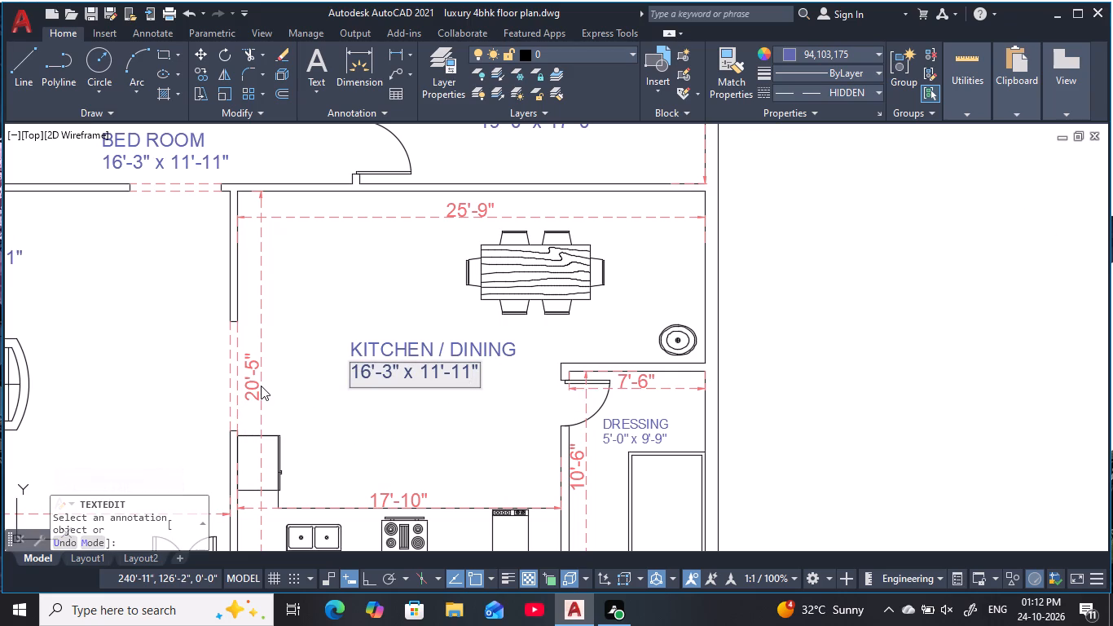
key("BackSpace")
key("BackSpace")
key("5")
left_click(435, 374)
key("BackSpace")
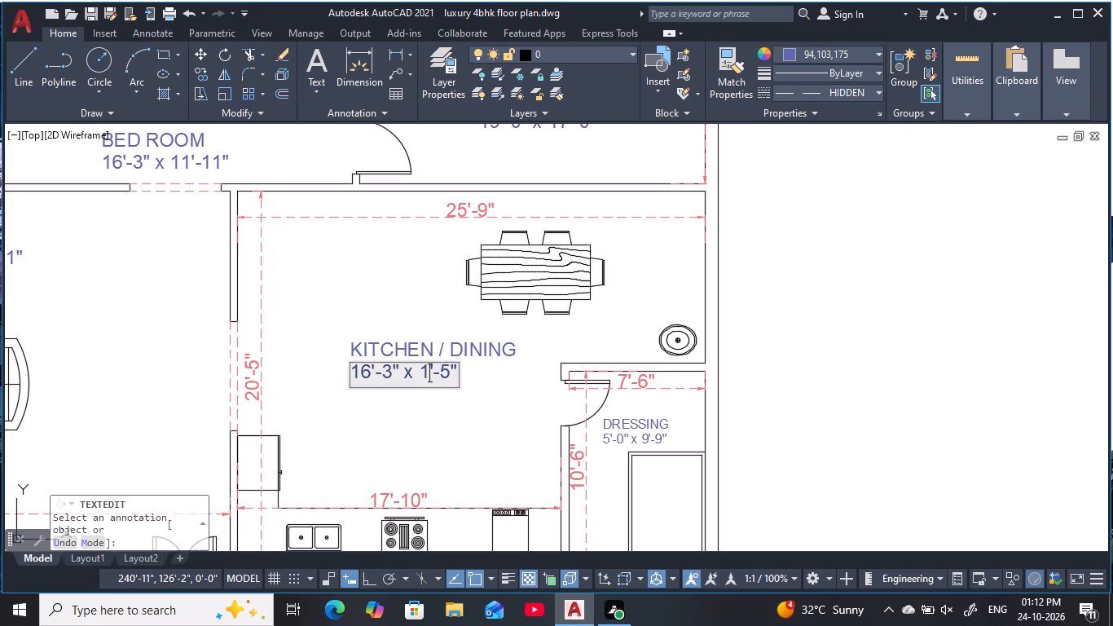
key("BackSpace")
key("2")
key("0")
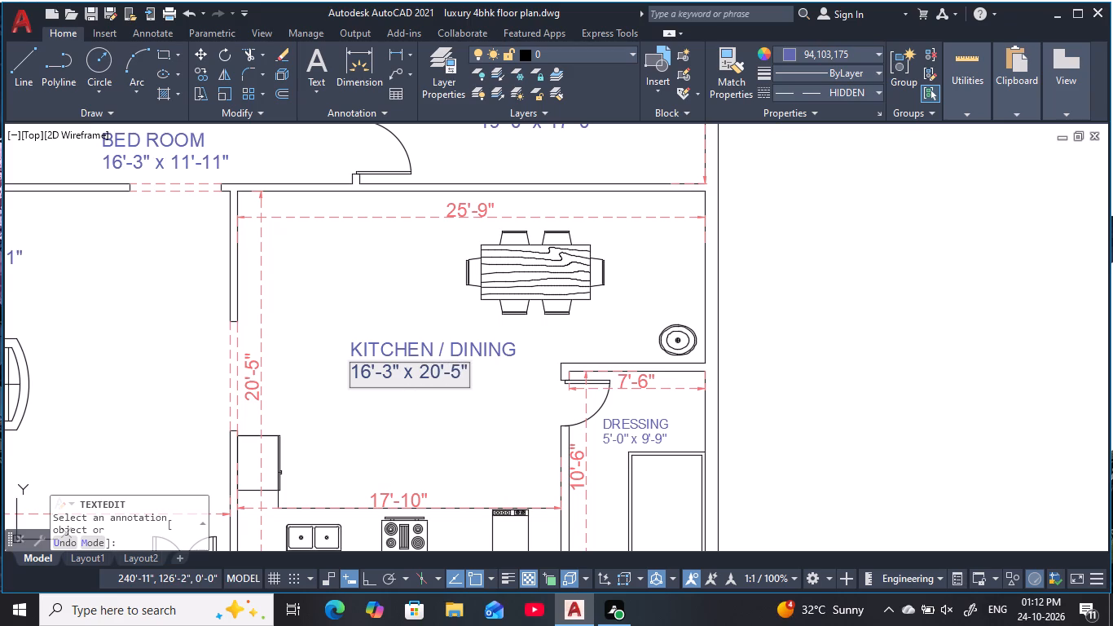
left_click(392, 375)
key("1")
key("7")
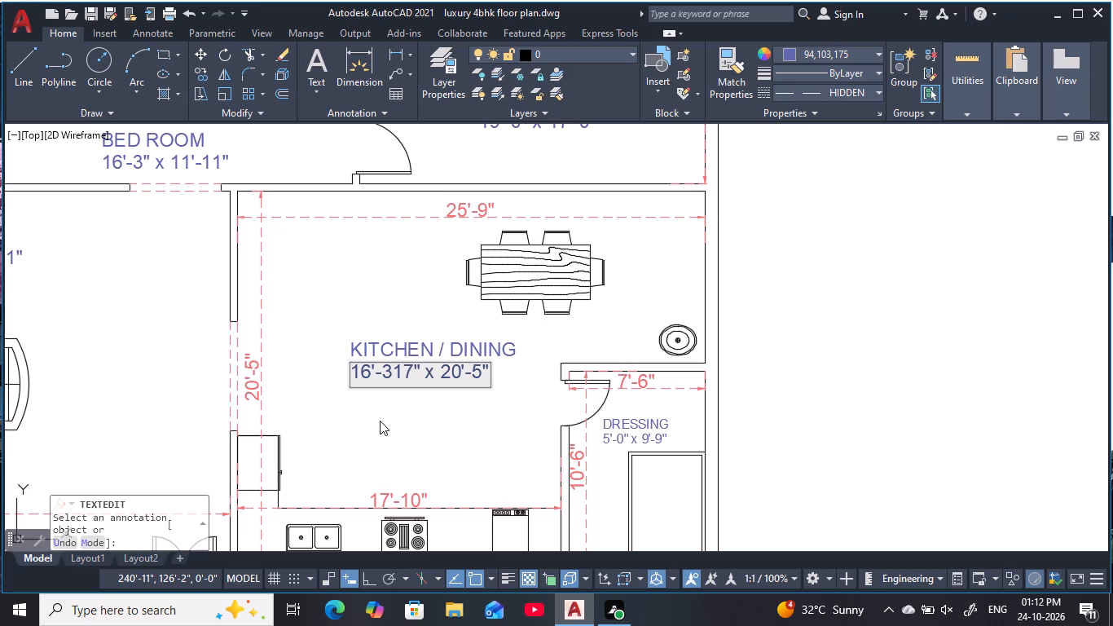
key("BackSpace")
key("BackSpace")
key("BackSpace")
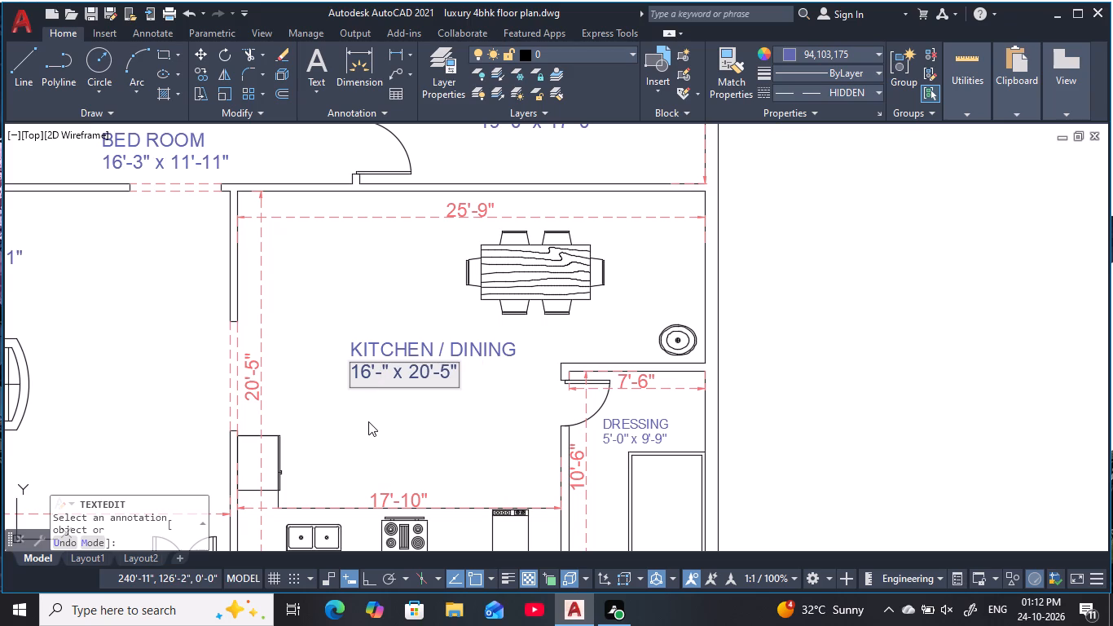
key("1")
key("0")
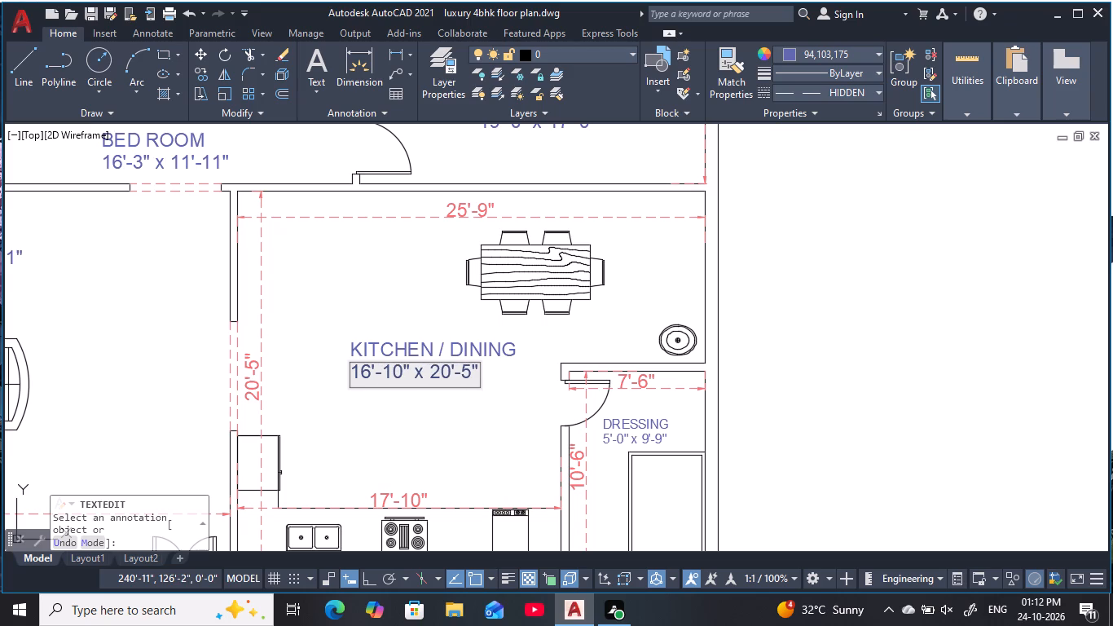
left_click(370, 373)
key("BackSpace")
key("BackSpace")
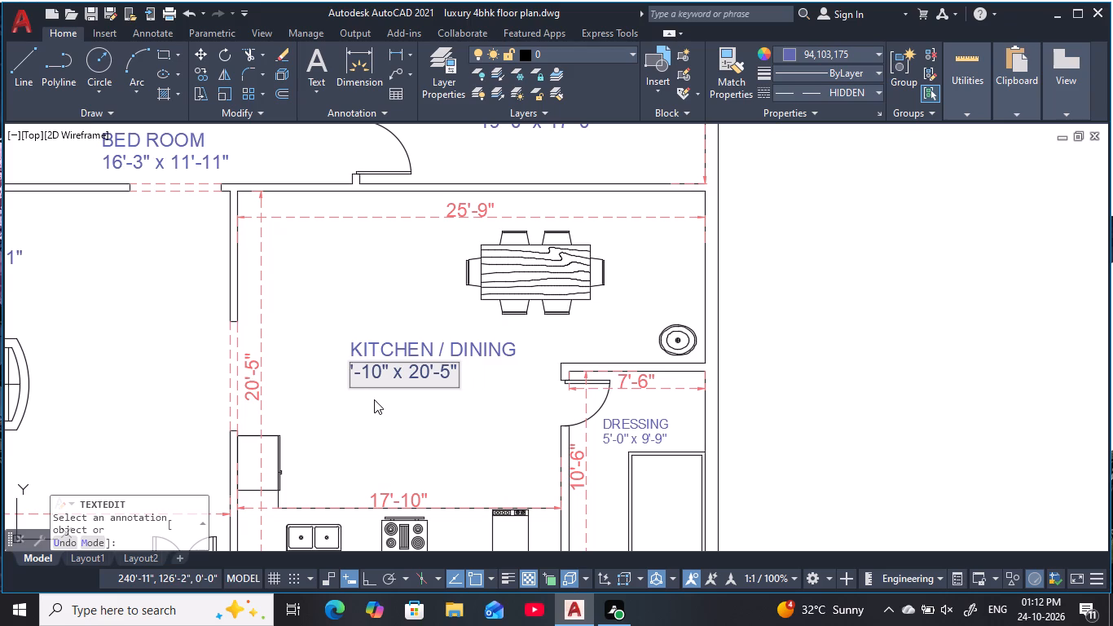
key("1")
key("7")
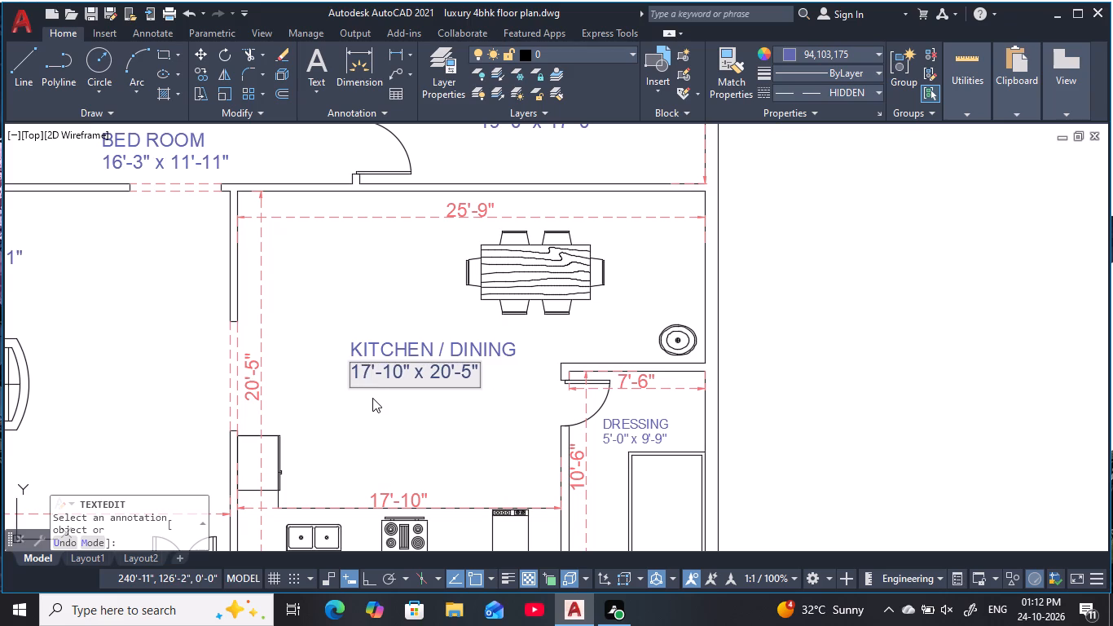
key("Return")
Change the name text of the DRESSING label in the small room beside the kitchen to LAUNDRY.
middle_click_drag(632, 442, 535, 365)
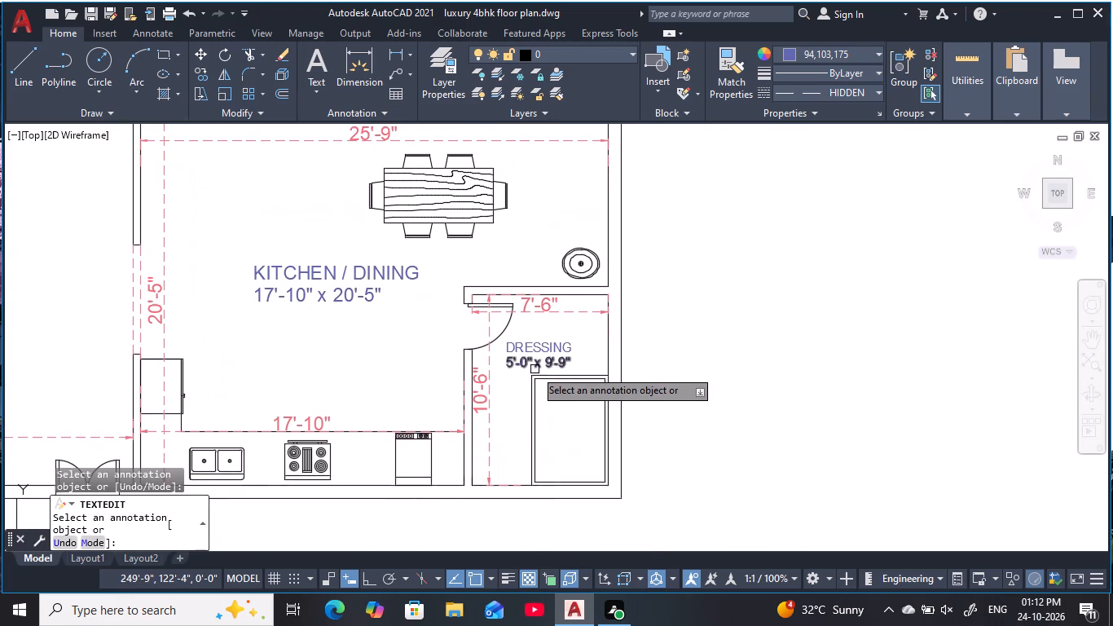
scroll(535, 369, "up", 1)
middle_click_drag(535, 369, 502, 370)
key("Escape")
key("Escape")
key("Escape")
key("Escape")
key("Escape")
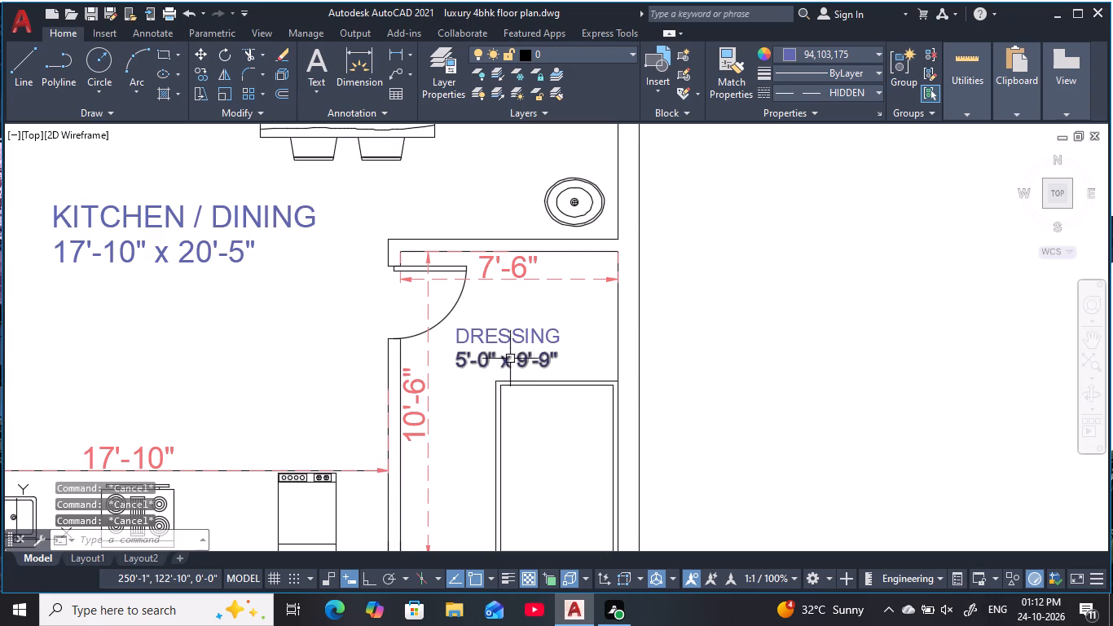
key("Escape")
key("Escape")
left_click(537, 332)
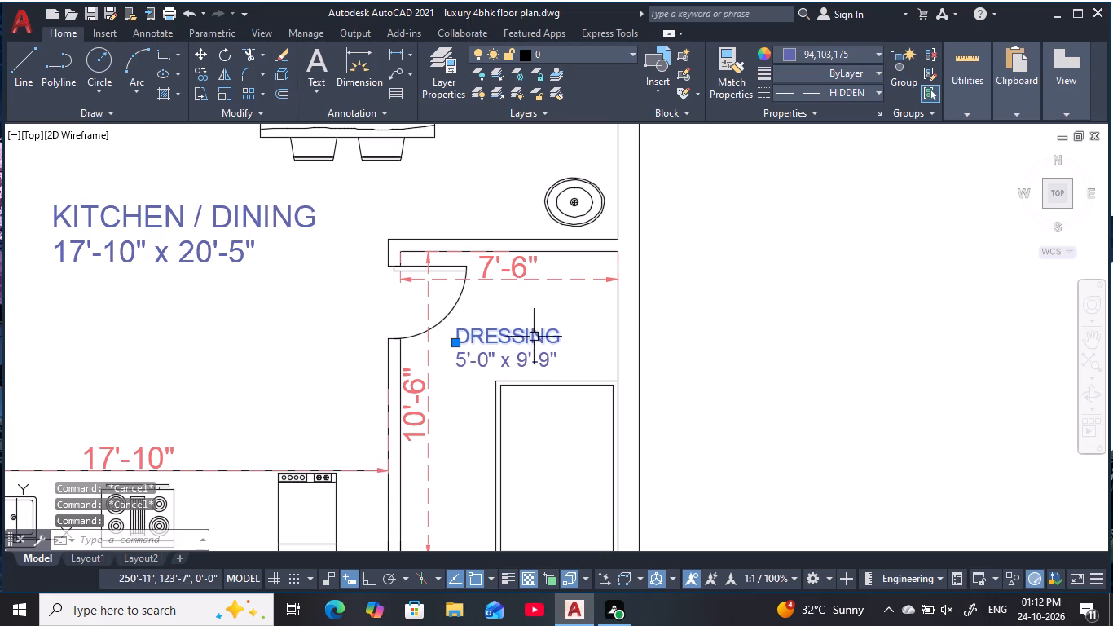
key("Escape")
key("Escape")
double_click(528, 339)
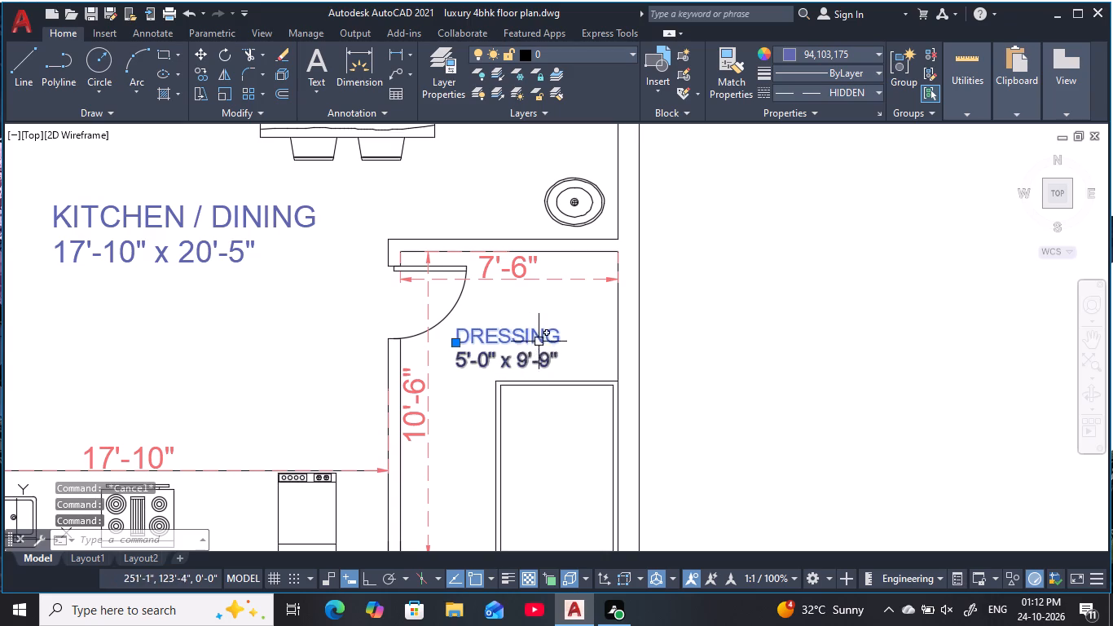
double_click(540, 340)
double_click(541, 336)
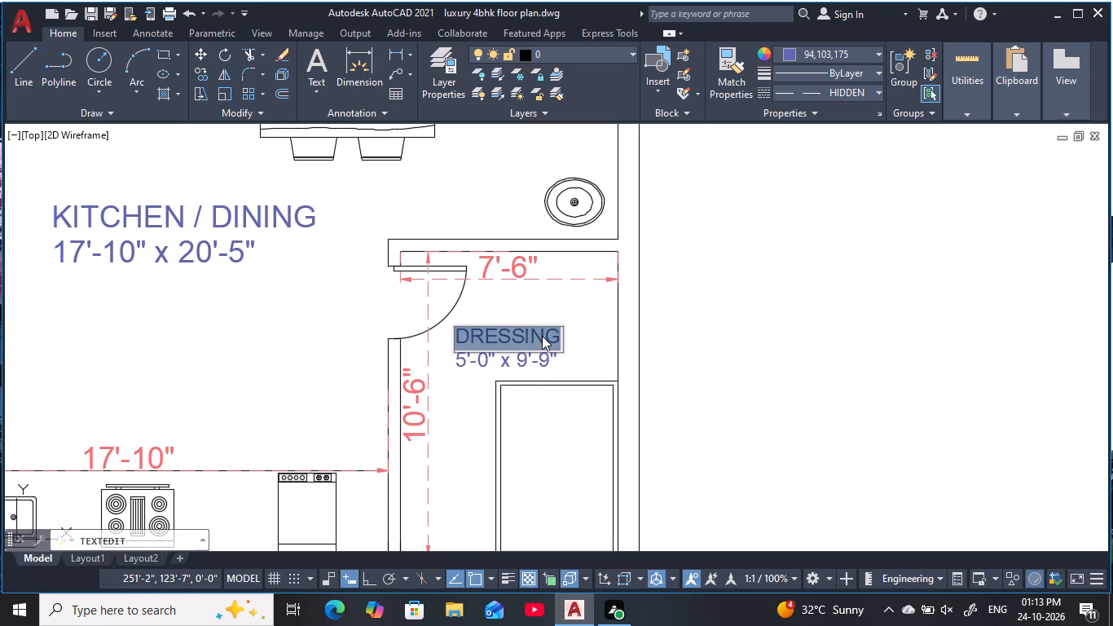
key("BackSpace")
key("l")
type("AUNDRY")
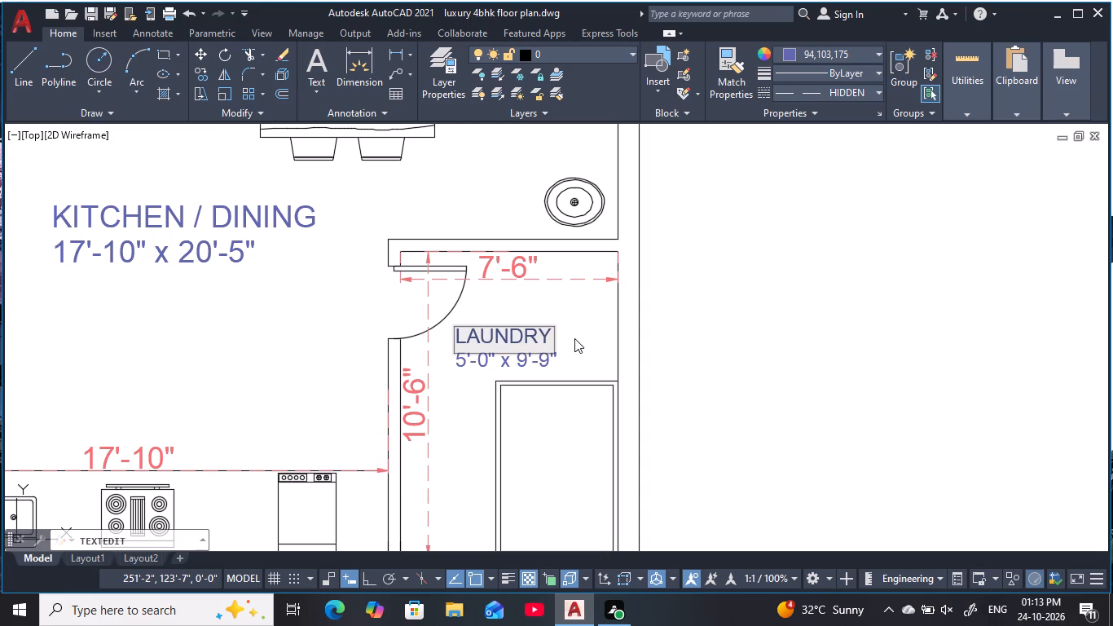
key("Return")
Change the size line under the LAUNDRY label to 7'-6" x 10'-6" and end text editing.
double_click(552, 362)
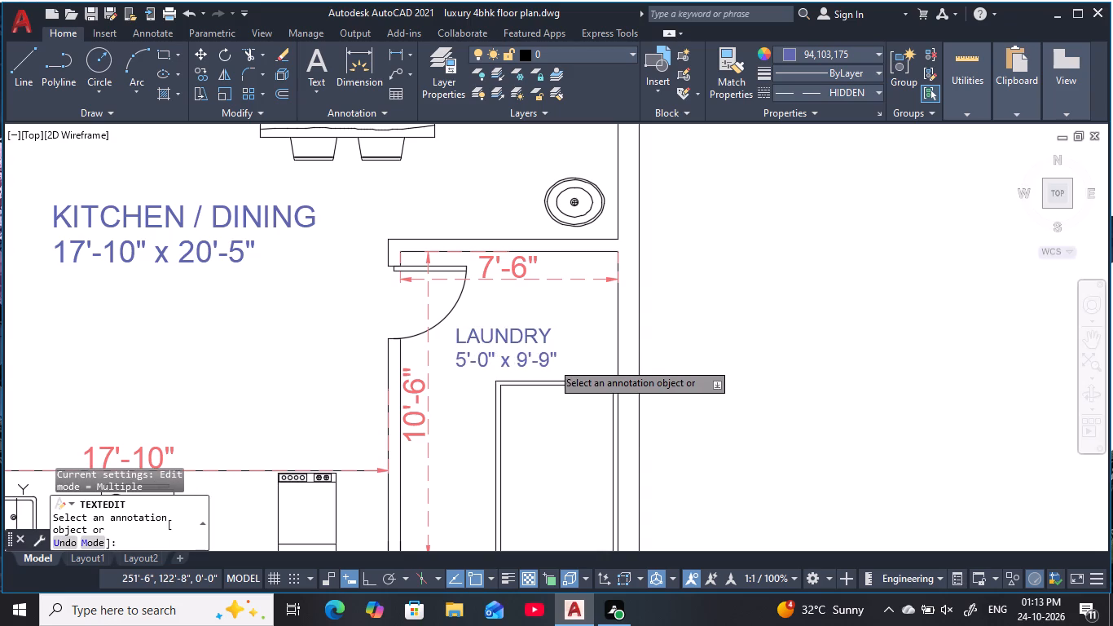
left_click(552, 362)
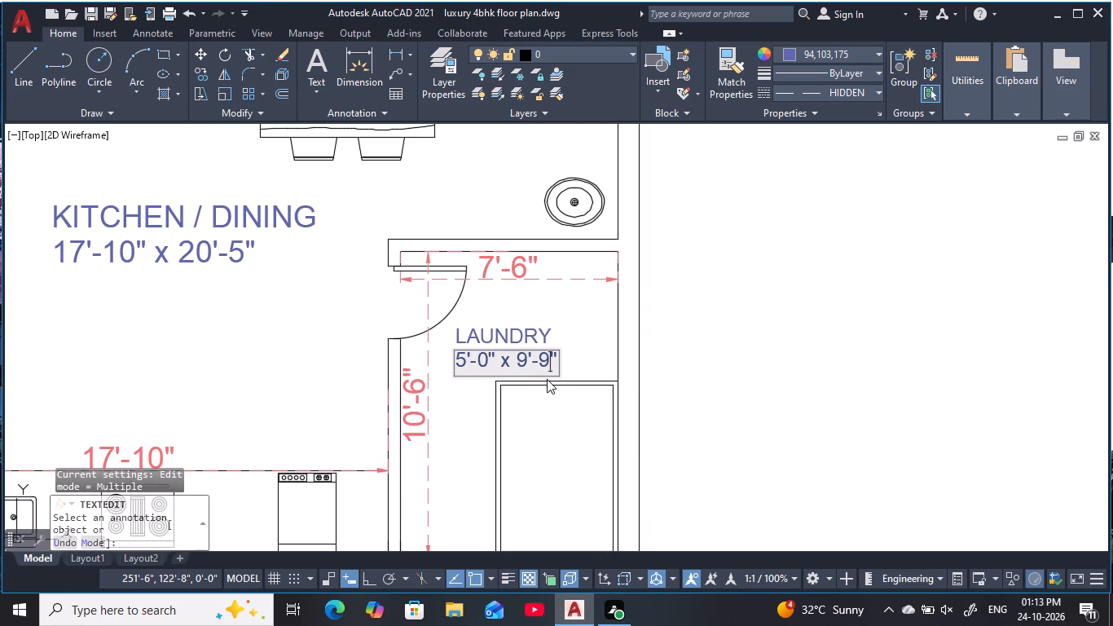
middle_click_drag(552, 424, 552, 386)
key("BackSpace")
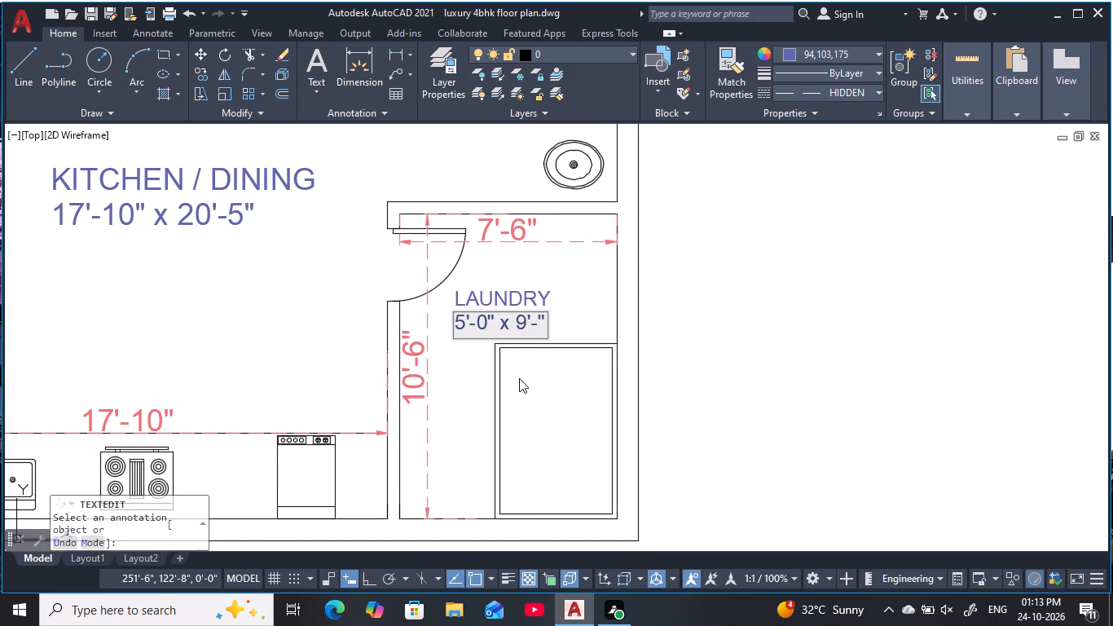
key("6")
left_click(523, 326)
key("BackSpace")
type("10")
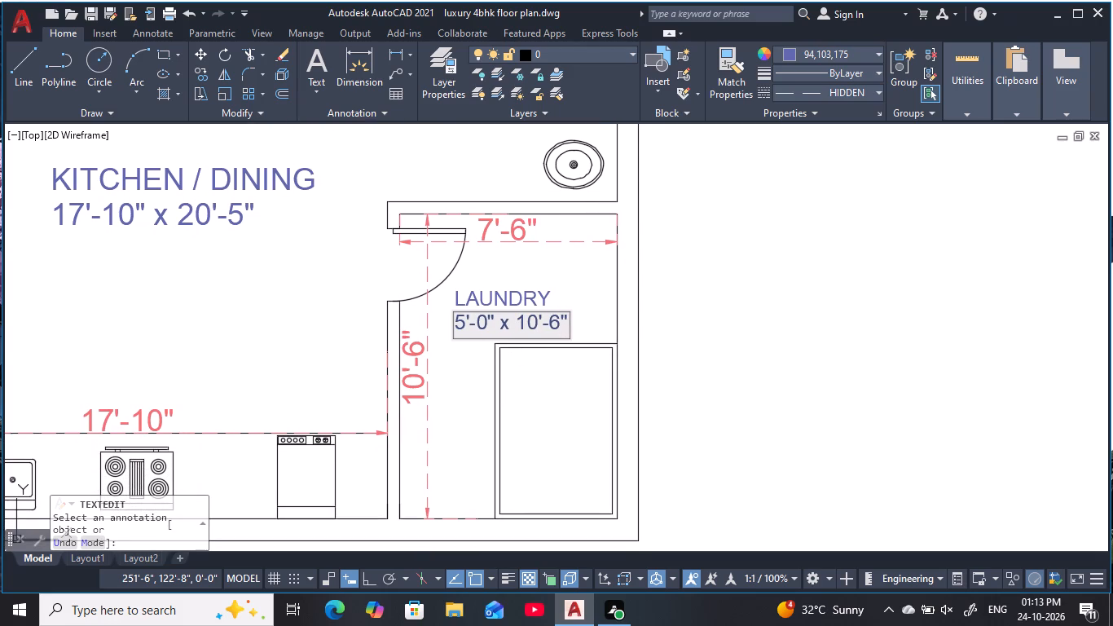
left_click(488, 324)
key("BackSpace")
key("6")
left_click(464, 321)
key("BackSpace")
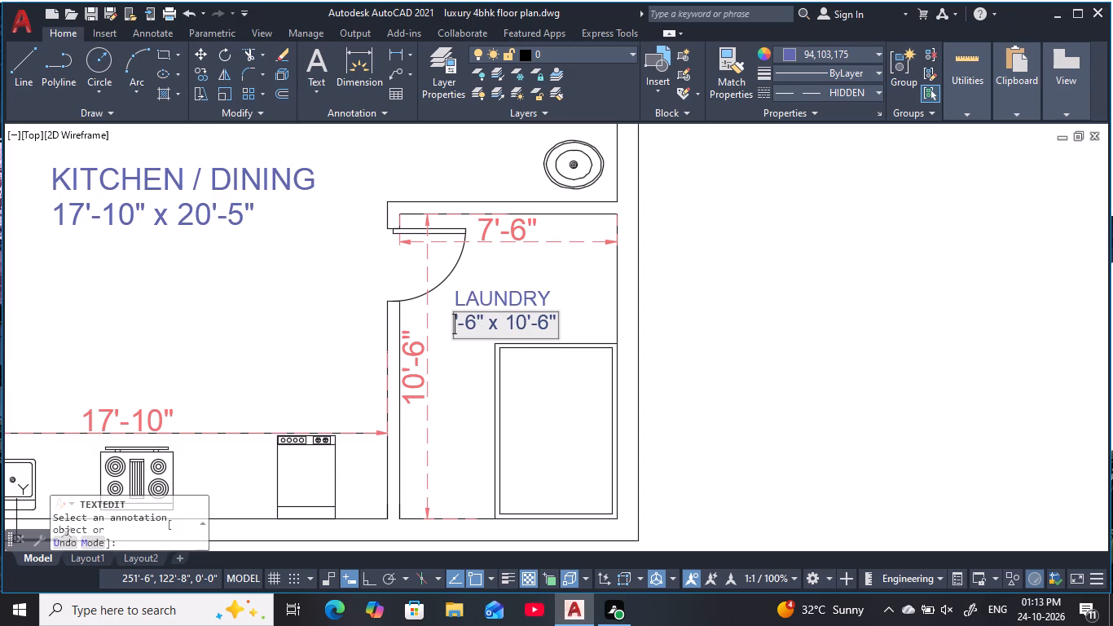
key("7")
key("Return")
middle_click_drag(493, 344, 561, 301)
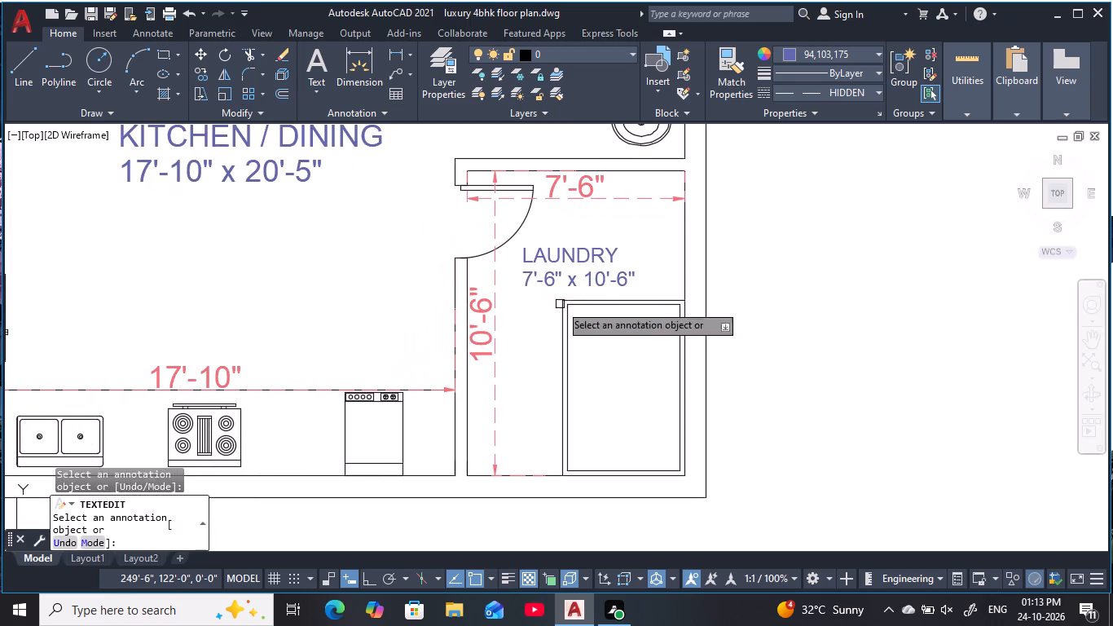
key("Escape")
key("Escape")
Examine the room labels across the kitchen/dining area, the living room and the corridor.
scroll(413, 344, "down", 1)
middle_click_drag(394, 344, 493, 359)
scroll(433, 355, "down", 1)
middle_click_drag(435, 354, 436, 355)
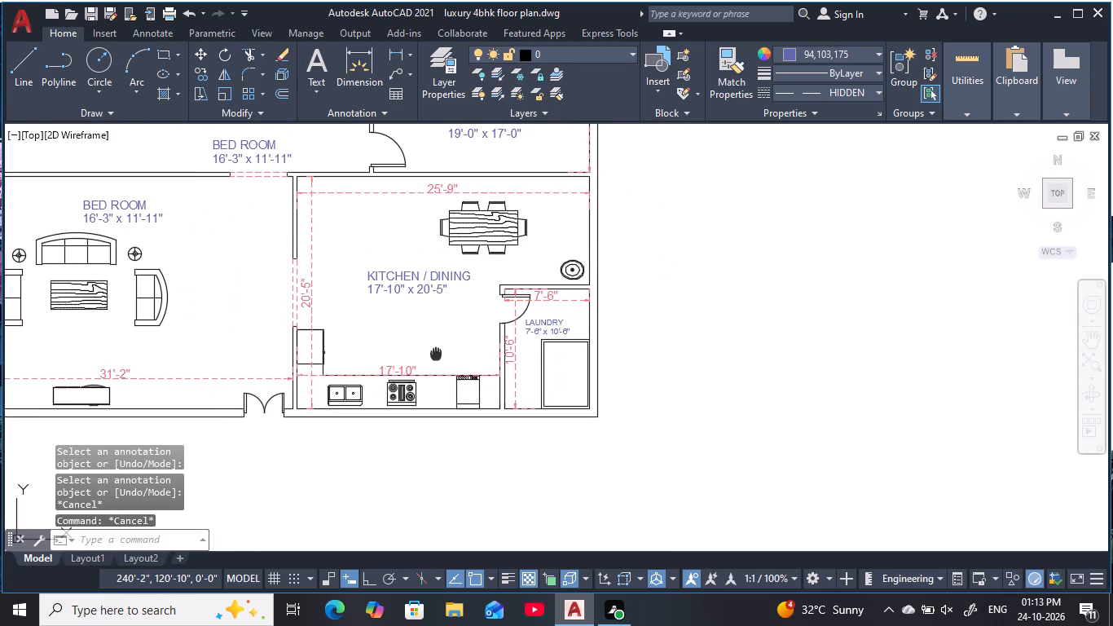
middle_click_drag(436, 355, 444, 392)
middle_click_drag(462, 359, 437, 378)
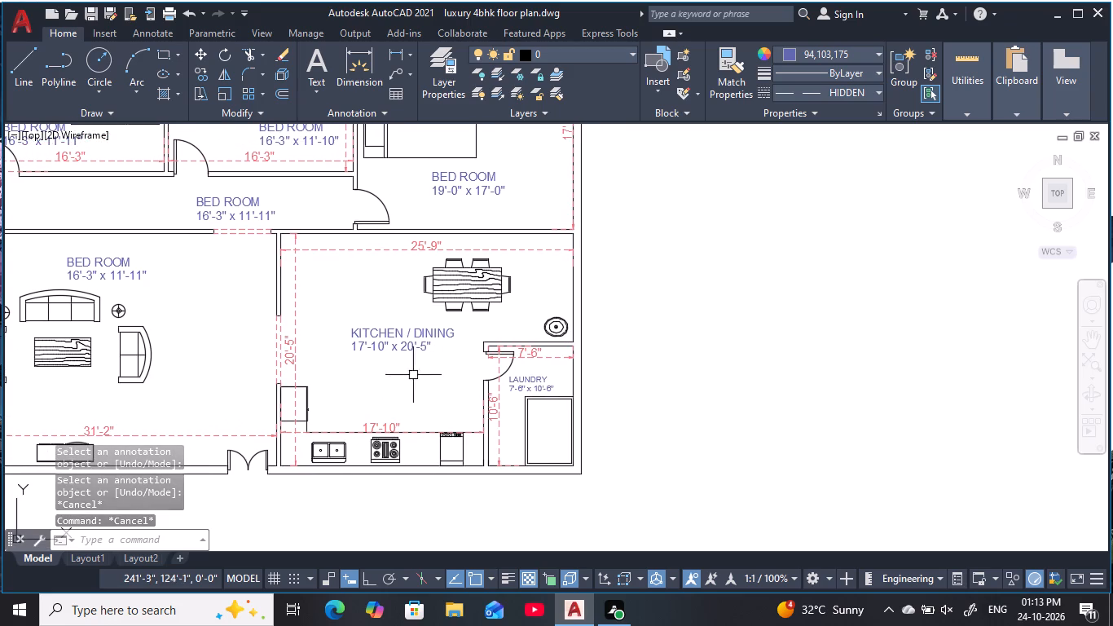
middle_click_drag(329, 368, 592, 317)
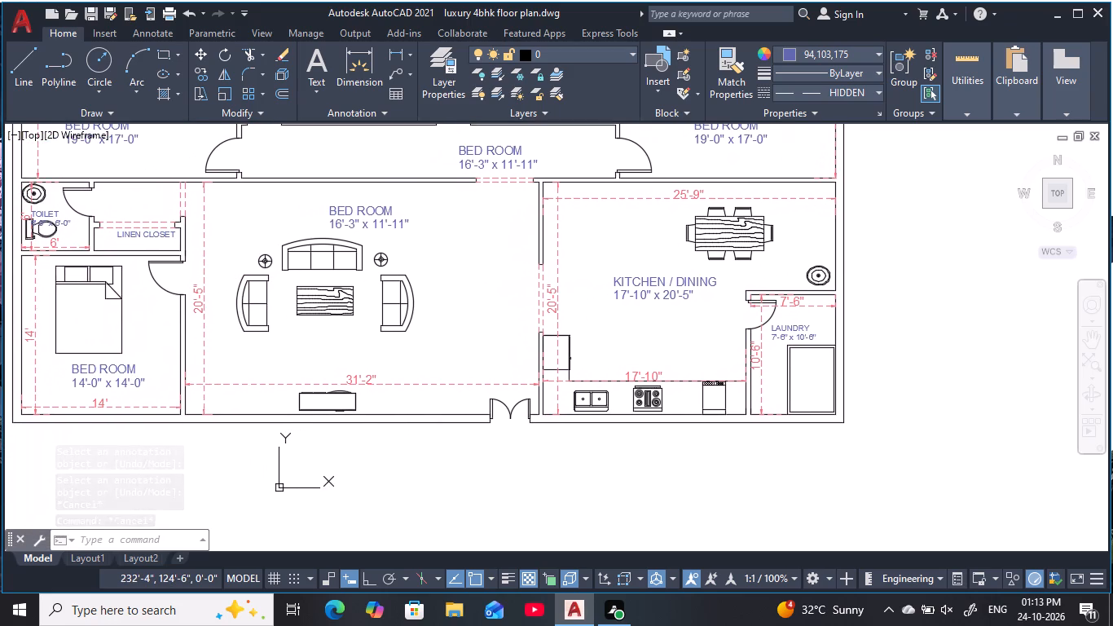
middle_click_drag(592, 317, 550, 335)
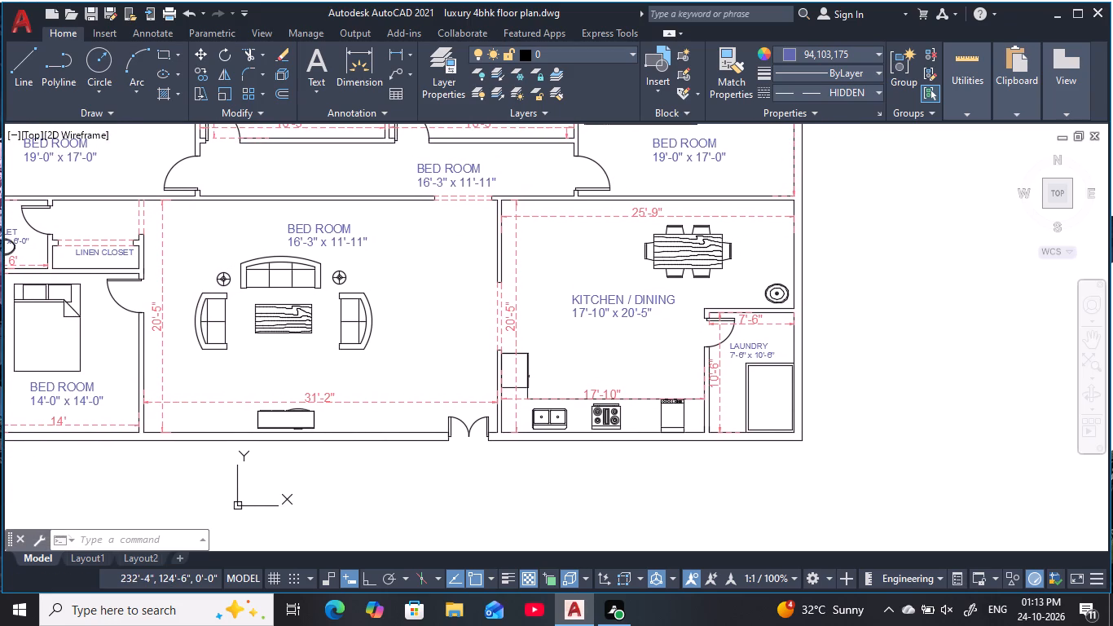
middle_click_drag(622, 350, 591, 350)
Join the four inner lines of the rectangular fixture in the laundry into one polyline.
scroll(734, 386, "up", 1)
middle_click_drag(733, 384, 727, 382)
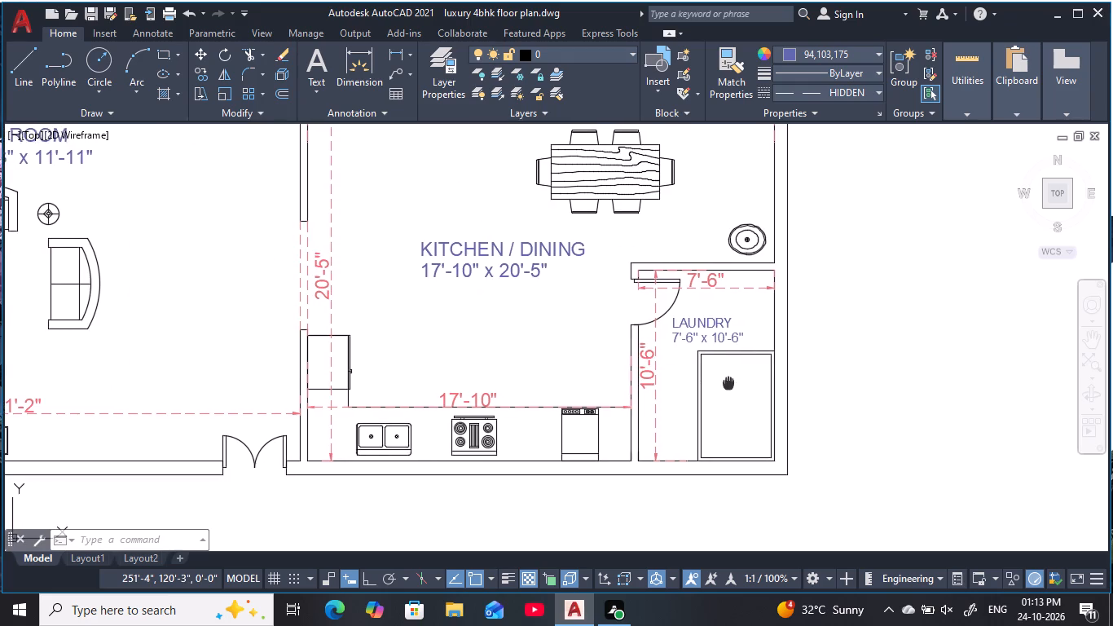
middle_click_drag(727, 382, 644, 368)
scroll(629, 373, "down", 1)
key("Escape")
key("Escape")
middle_click_drag(648, 378, 626, 387)
scroll(626, 387, "up", 2)
key("Escape")
key("Escape")
middle_click_drag(626, 384, 577, 359)
key("Escape")
key("Escape")
left_click(564, 302)
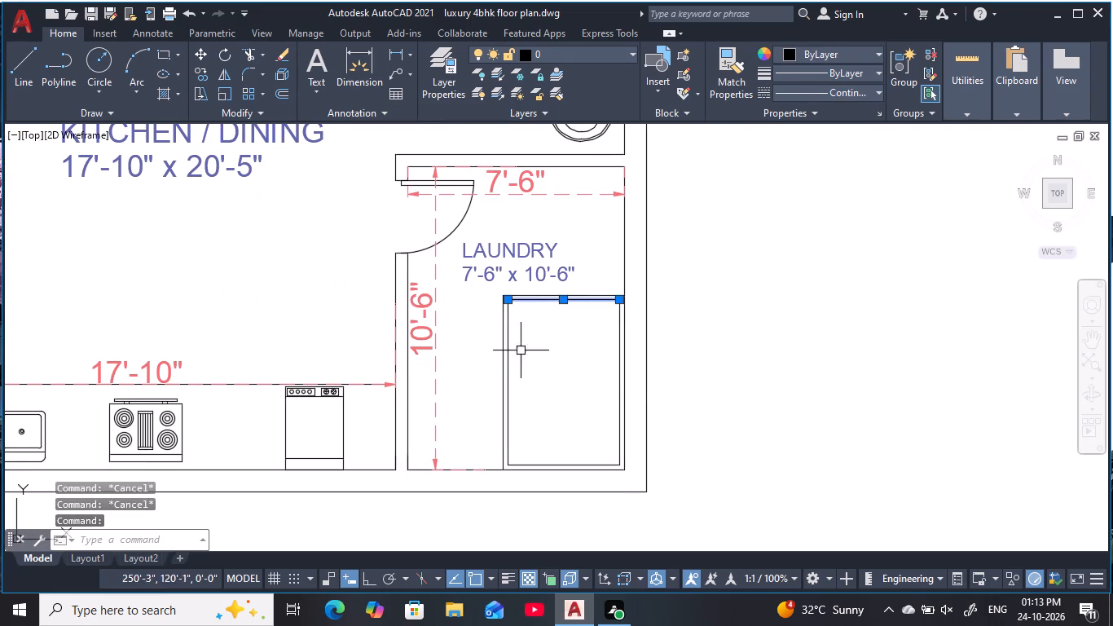
left_click(514, 355)
left_click(504, 363)
left_click(619, 362)
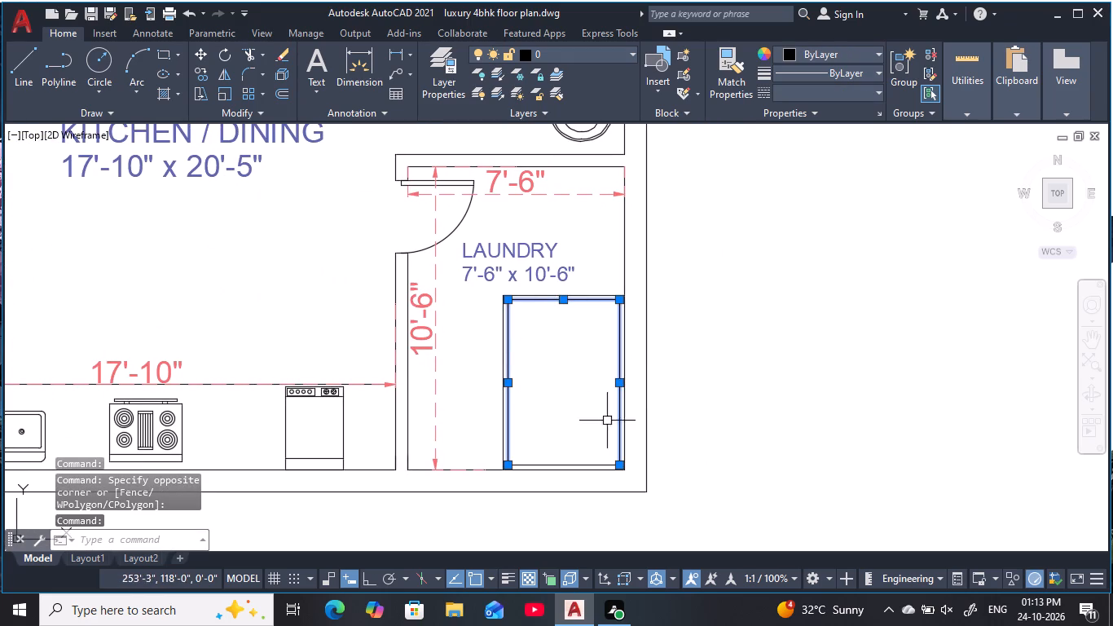
left_click(601, 466)
key("j")
key("space")
key("Escape")
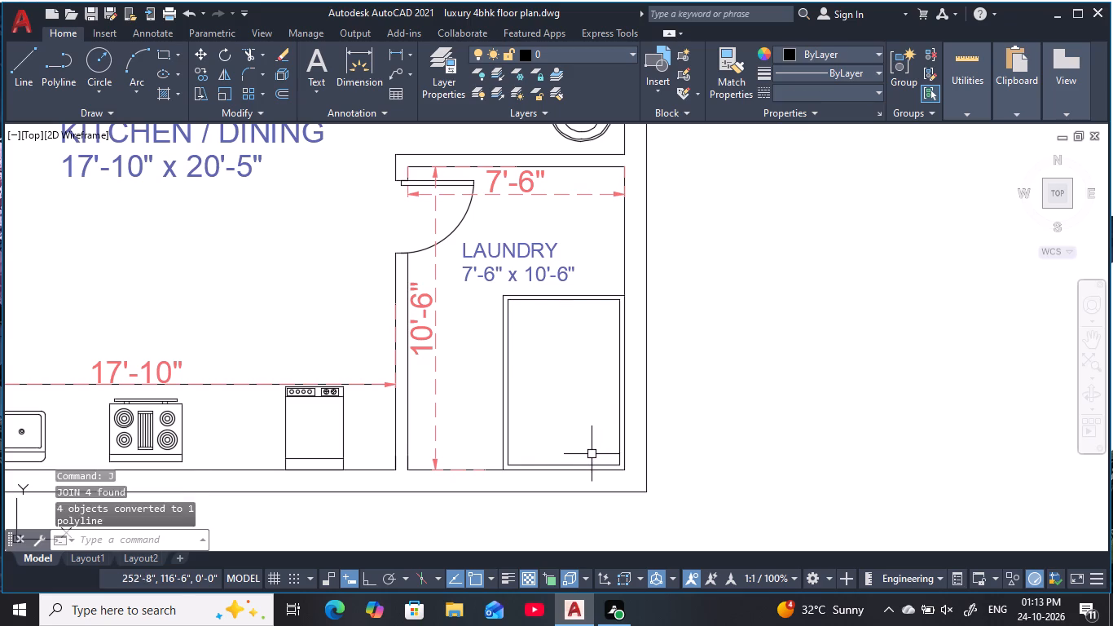
key("Escape")
key("Escape")
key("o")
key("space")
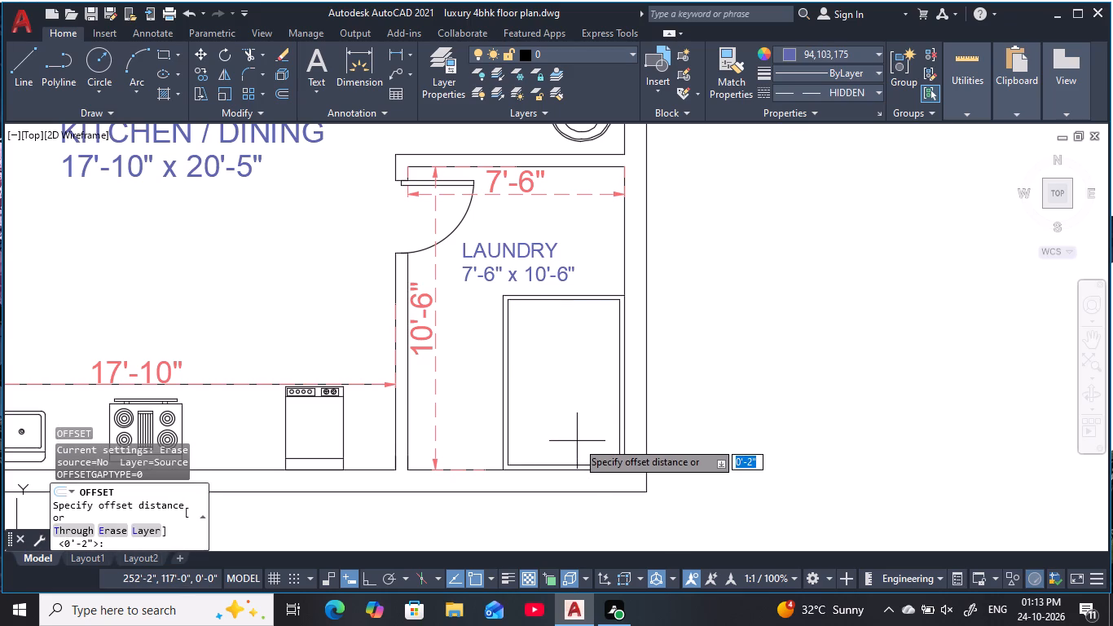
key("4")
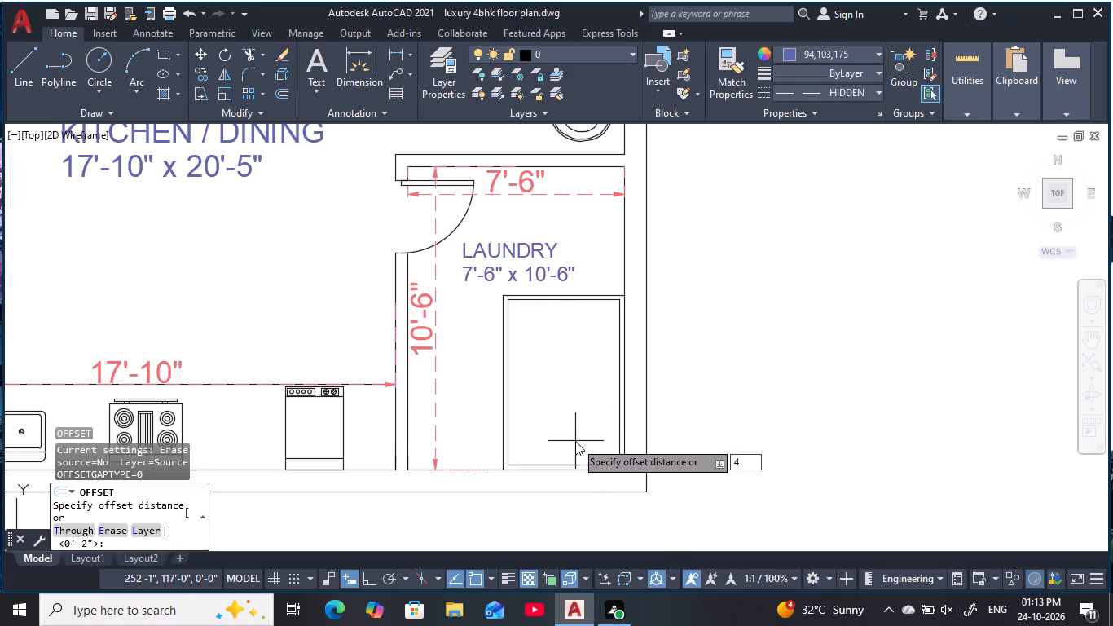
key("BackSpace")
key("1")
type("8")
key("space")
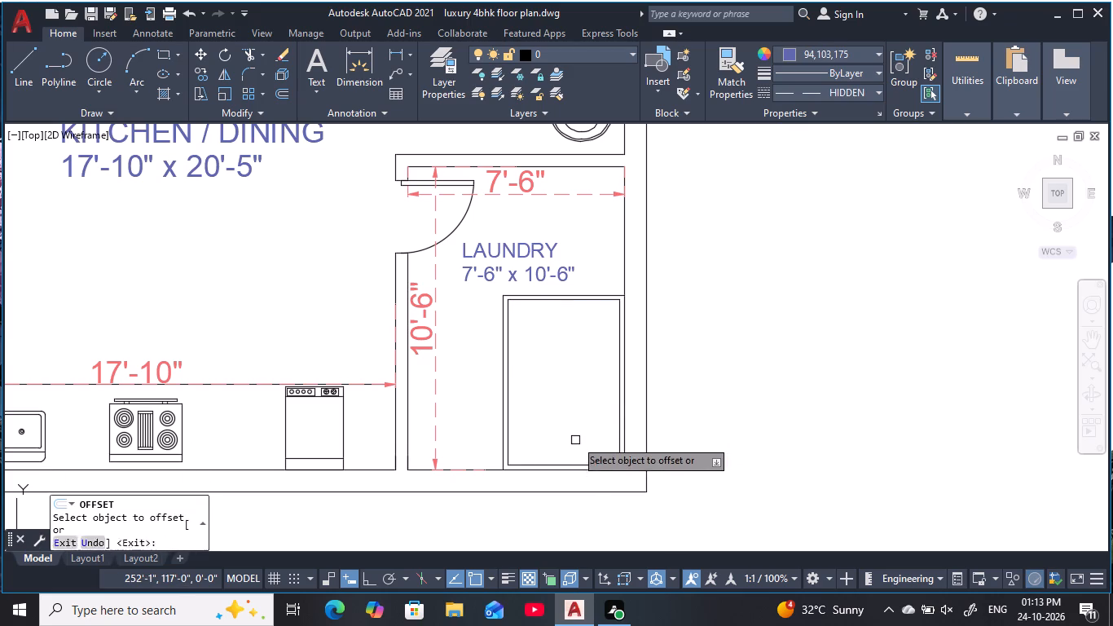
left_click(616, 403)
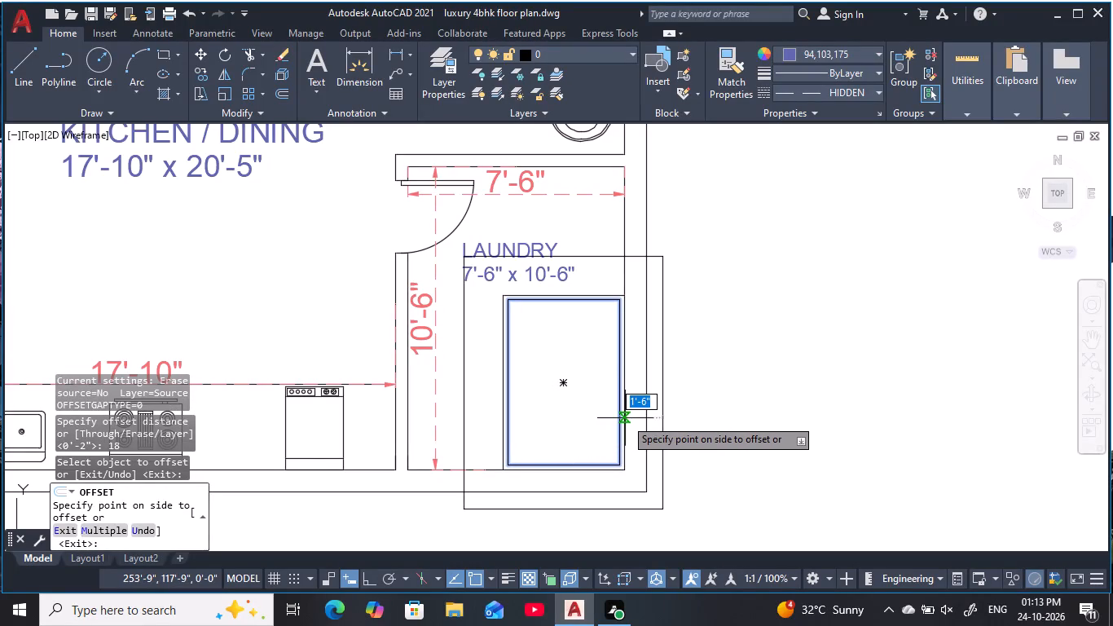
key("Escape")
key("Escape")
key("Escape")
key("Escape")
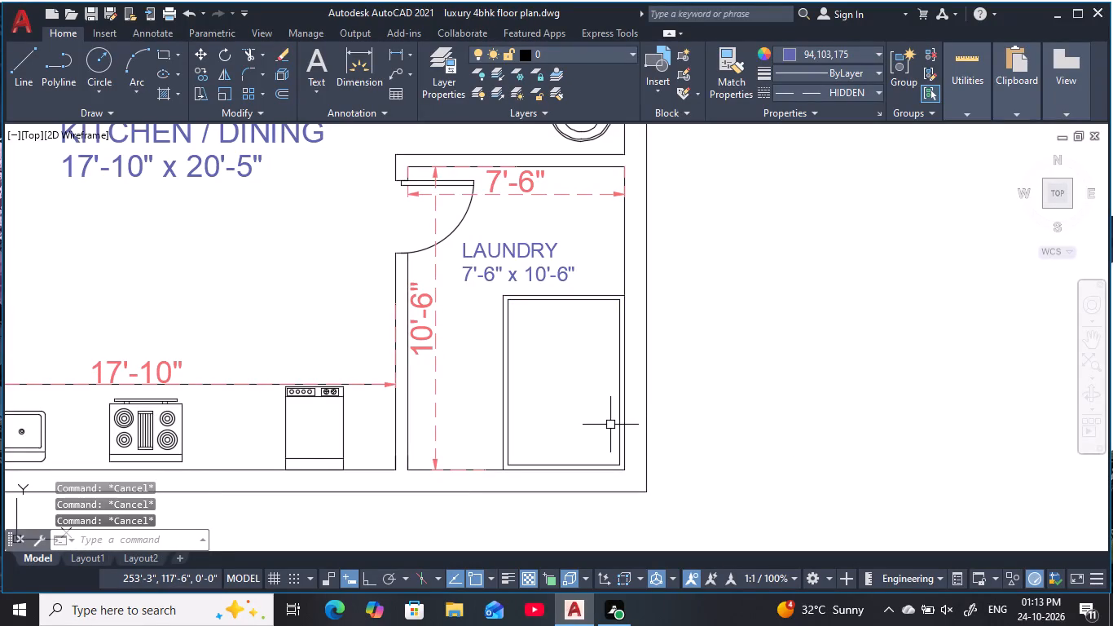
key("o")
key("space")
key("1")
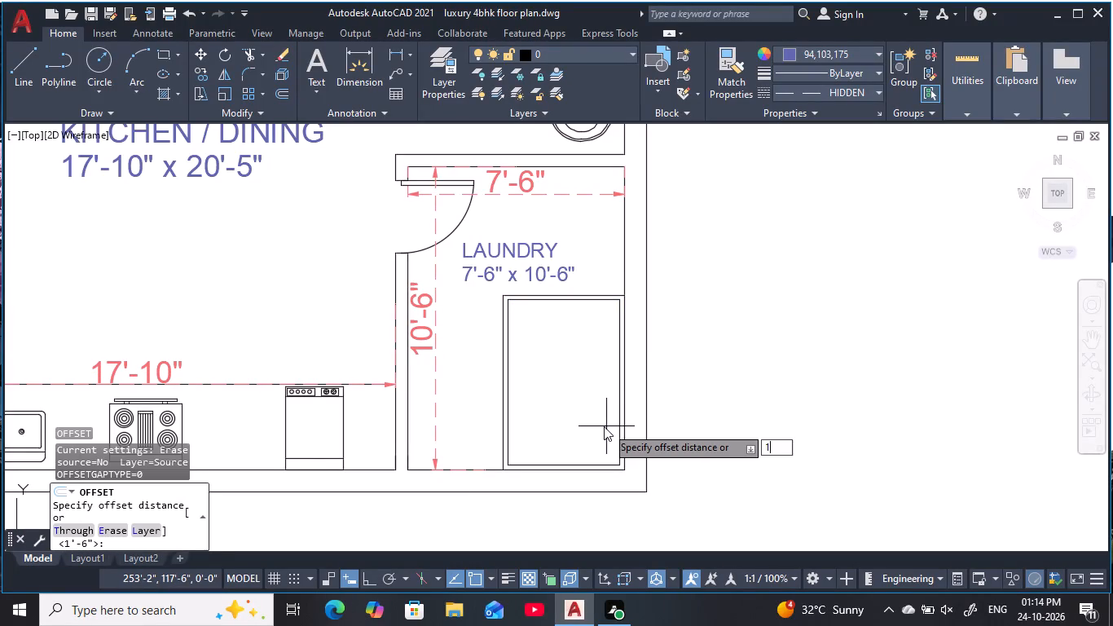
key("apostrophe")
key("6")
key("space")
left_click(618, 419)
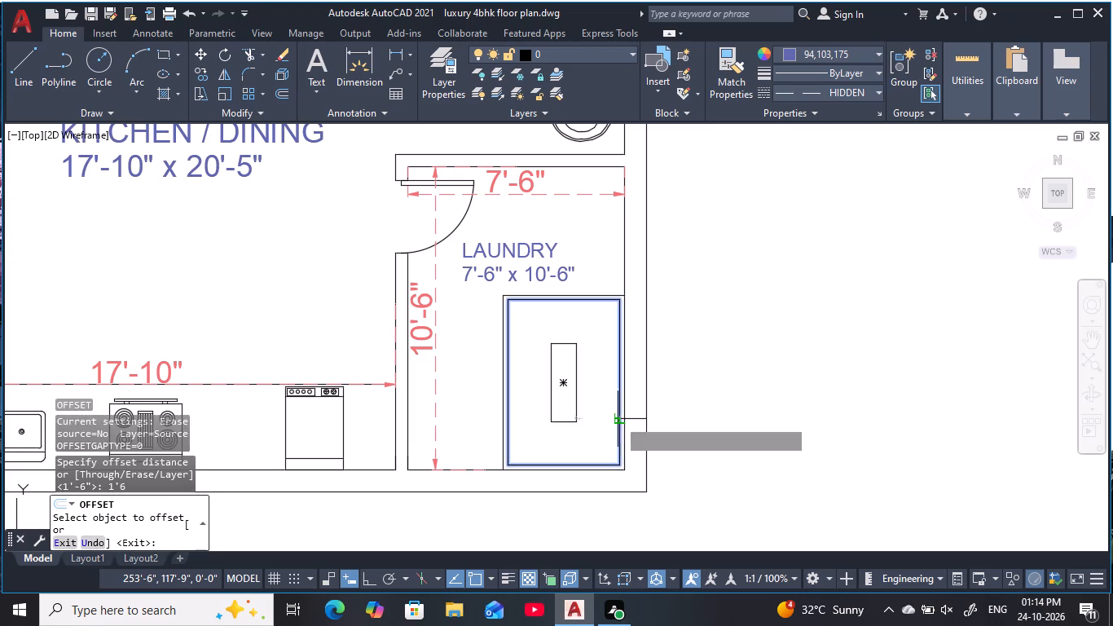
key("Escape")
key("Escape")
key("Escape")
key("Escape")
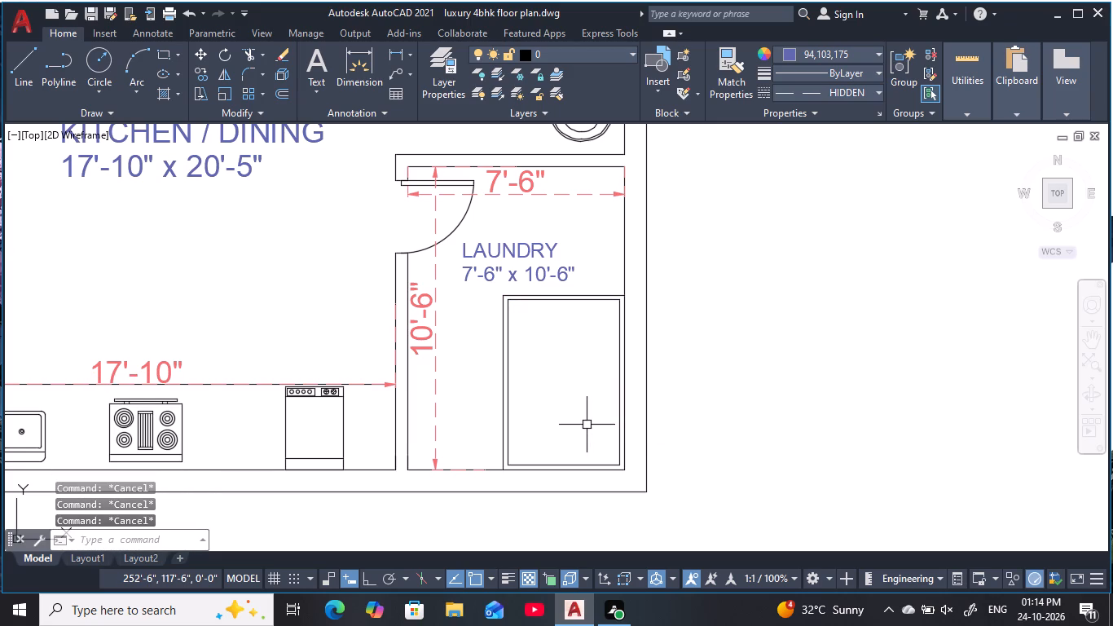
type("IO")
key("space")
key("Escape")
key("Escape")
Offset the joined inner rectangle of the laundry fixture inward by 1'.
key("o")
key("space")
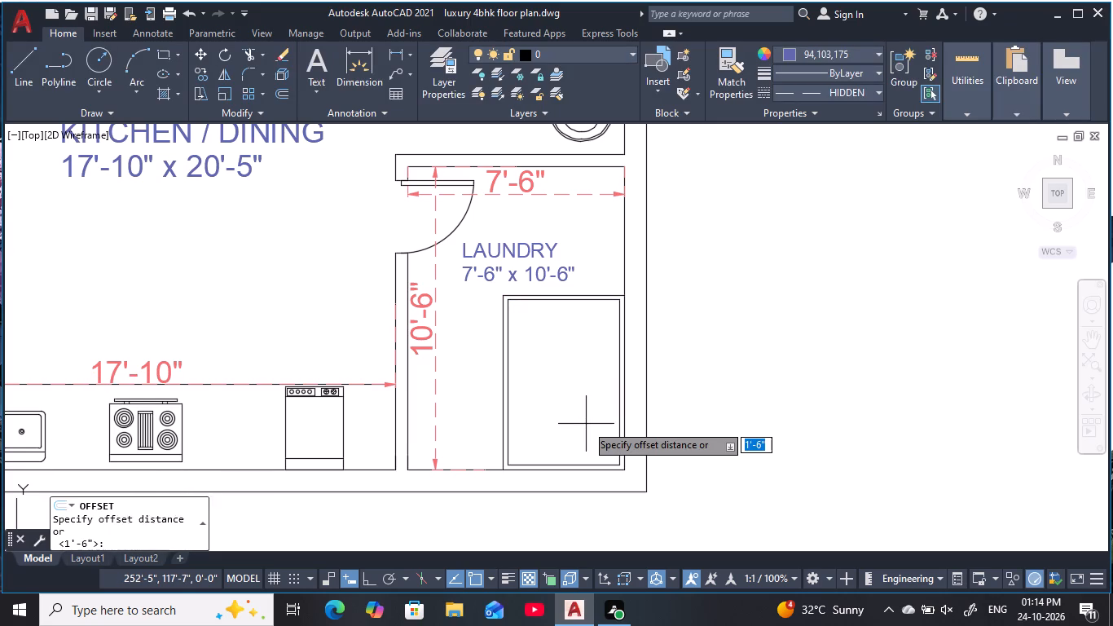
key("1")
key("apostrophe")
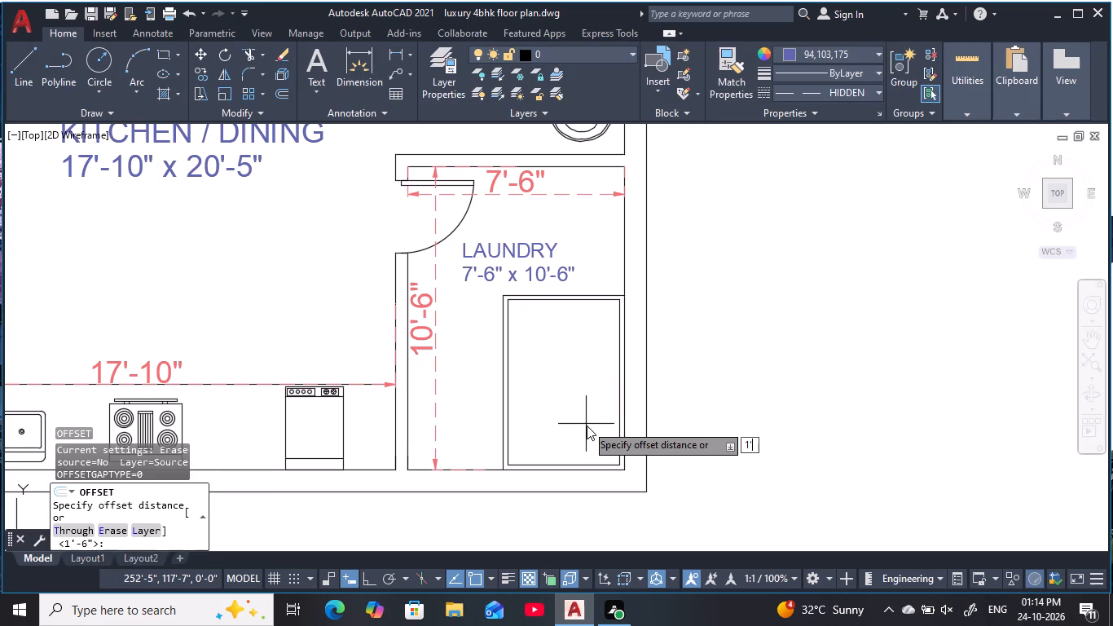
key("space")
left_click(618, 435)
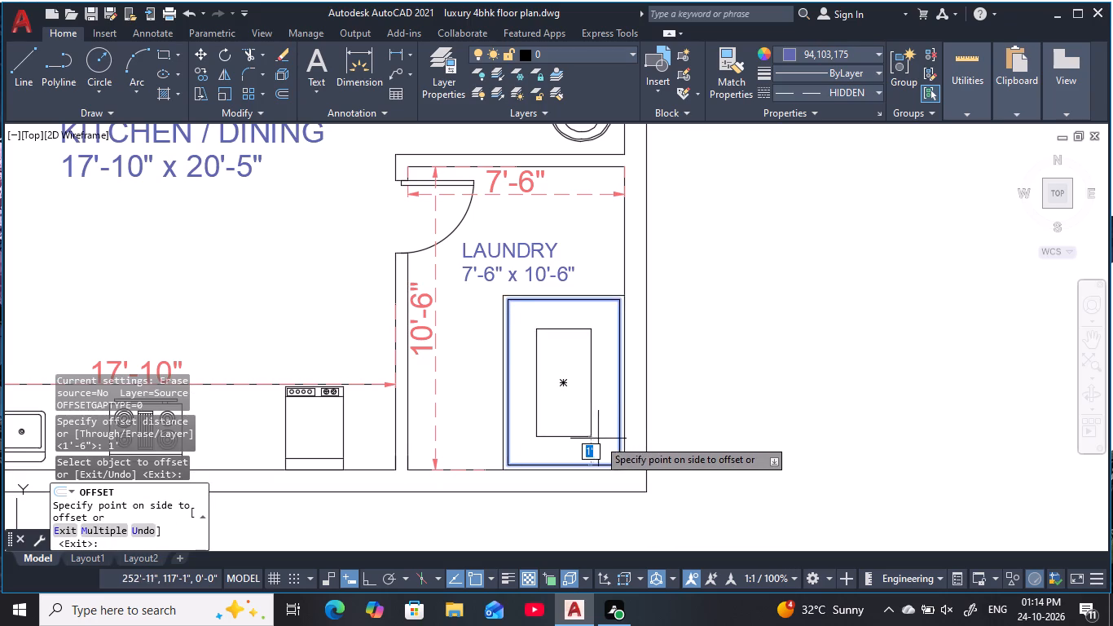
left_click(593, 440)
key("Escape")
key("Escape")
middle_click_drag(551, 419, 570, 429)
key("Escape")
key("Escape")
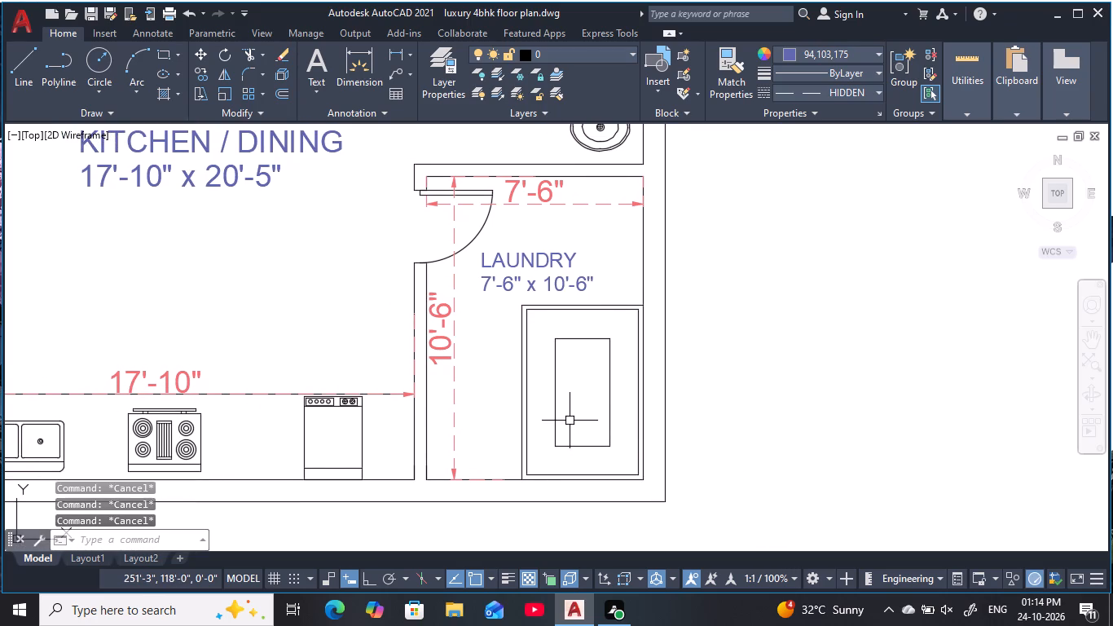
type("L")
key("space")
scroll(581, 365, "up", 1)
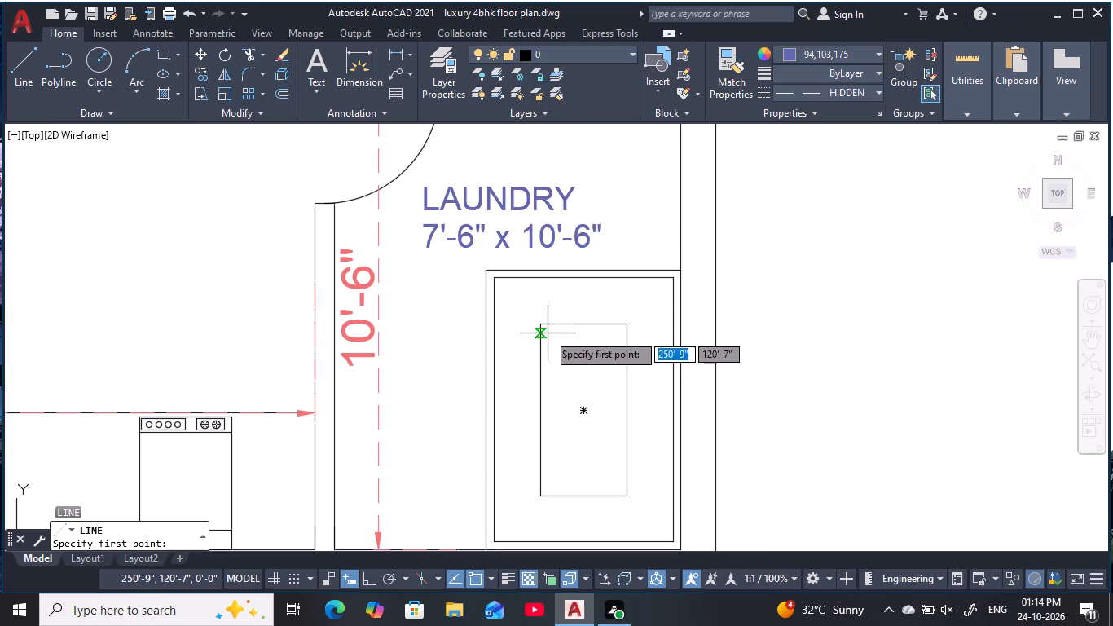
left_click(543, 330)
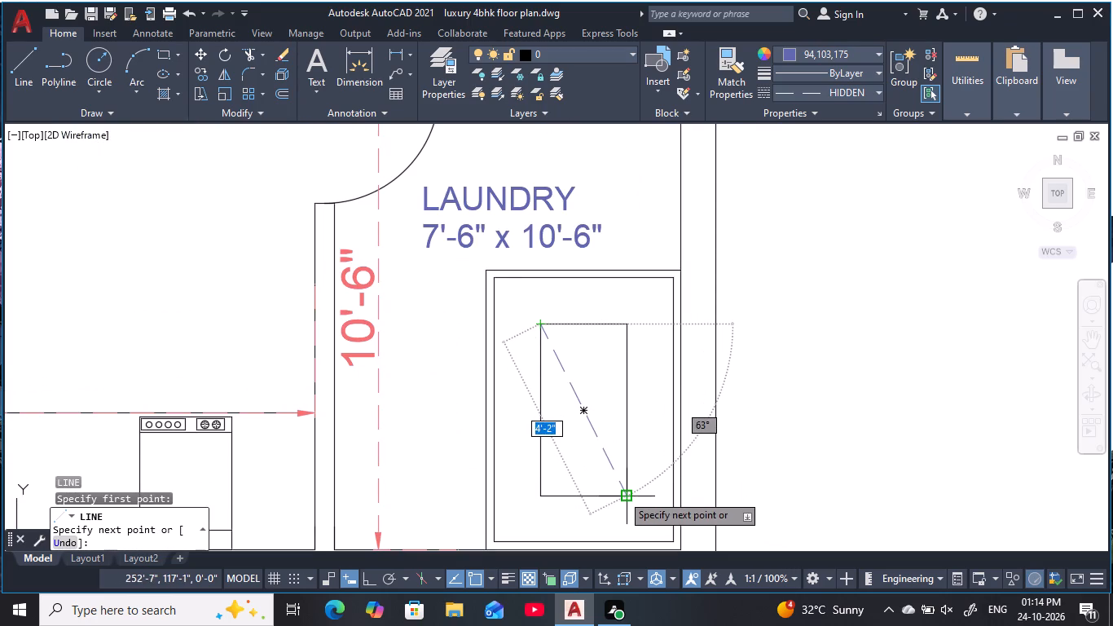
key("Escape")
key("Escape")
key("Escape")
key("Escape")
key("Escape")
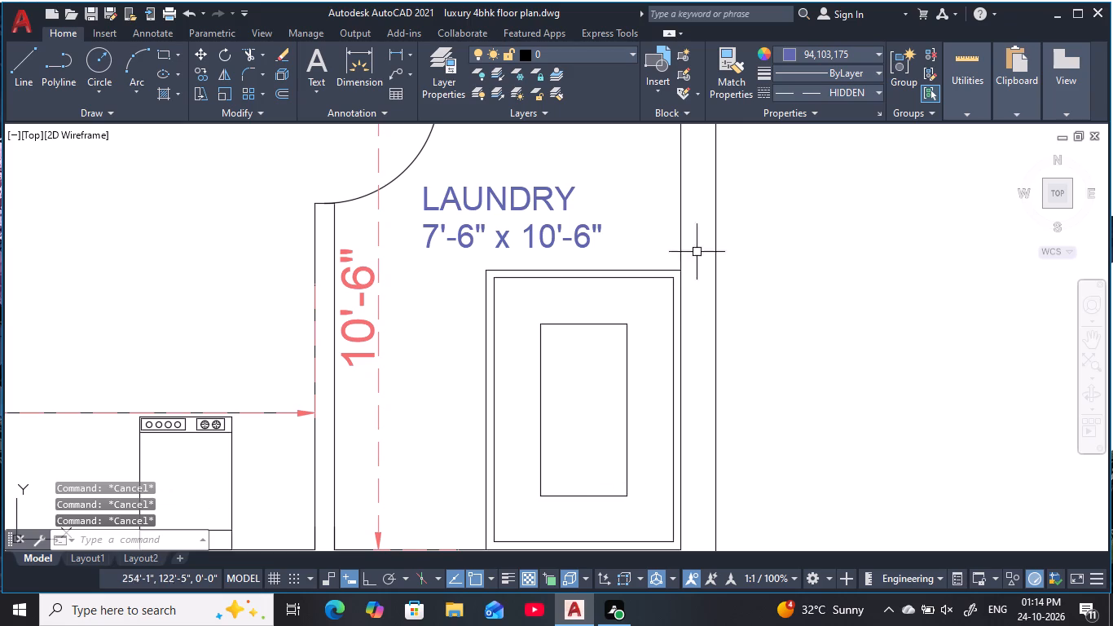
Set the current linetype to Continuous and the current object color to black 0,0,0.
left_click(856, 91)
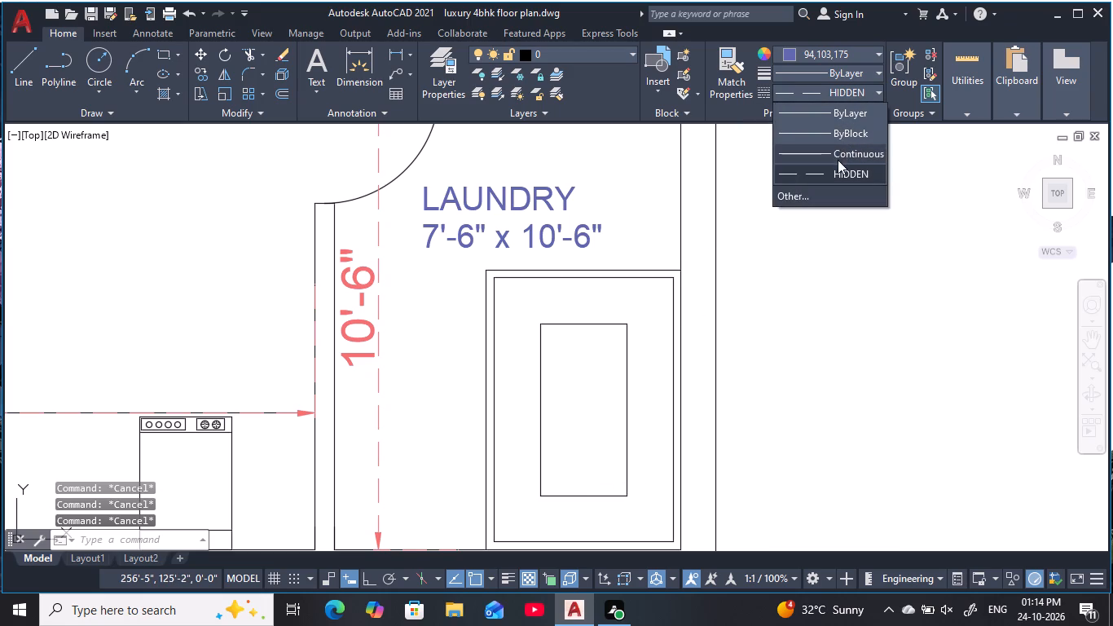
left_click(835, 154)
left_click(829, 52)
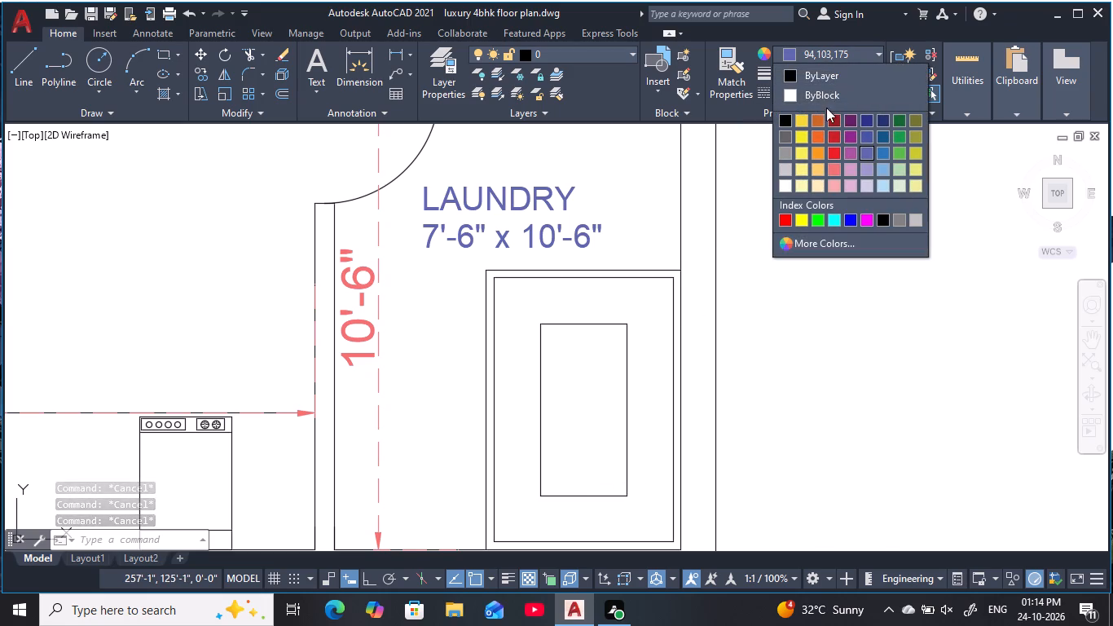
left_click(787, 120)
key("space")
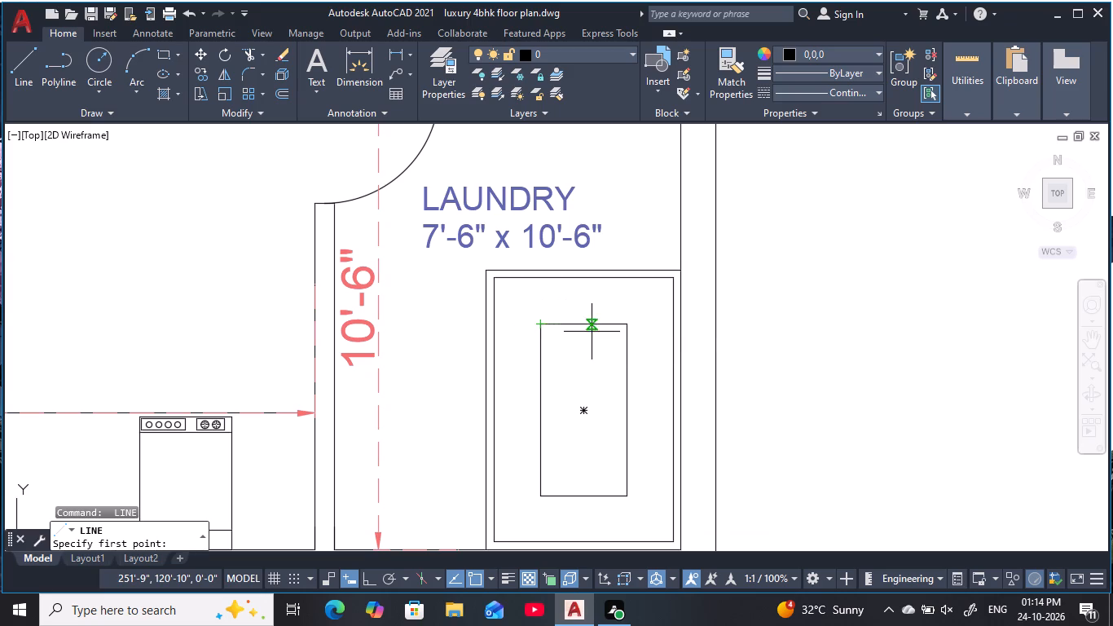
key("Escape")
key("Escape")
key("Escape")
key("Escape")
Draw both corner-to-corner diagonals across the innermost rectangle of the laundry fixture.
key("space")
left_click(540, 328)
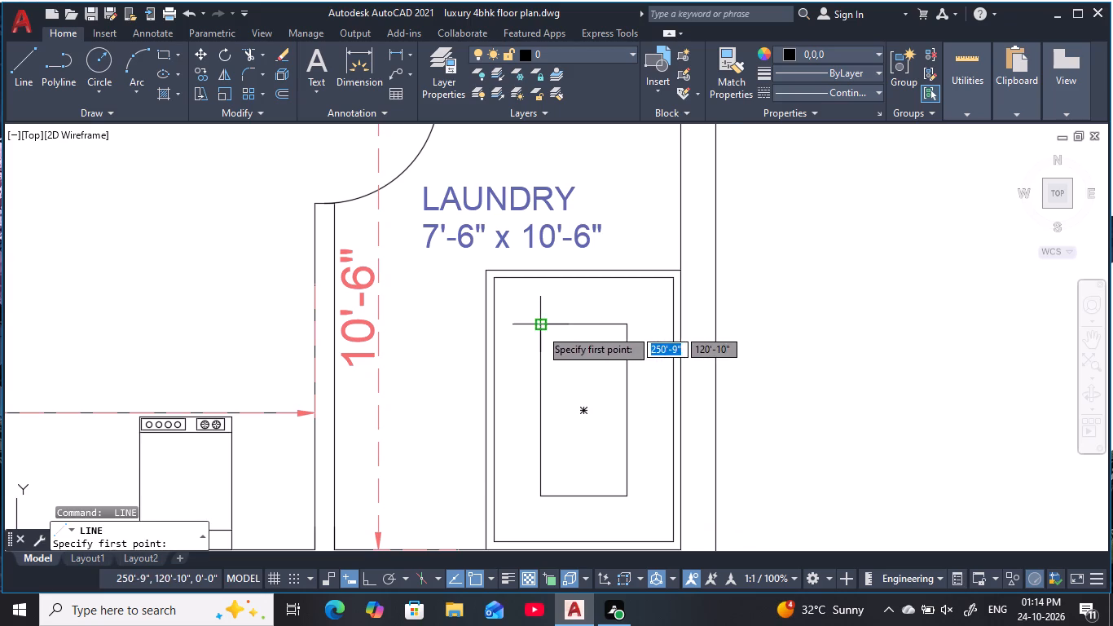
left_click(625, 496)
key("space")
key("space")
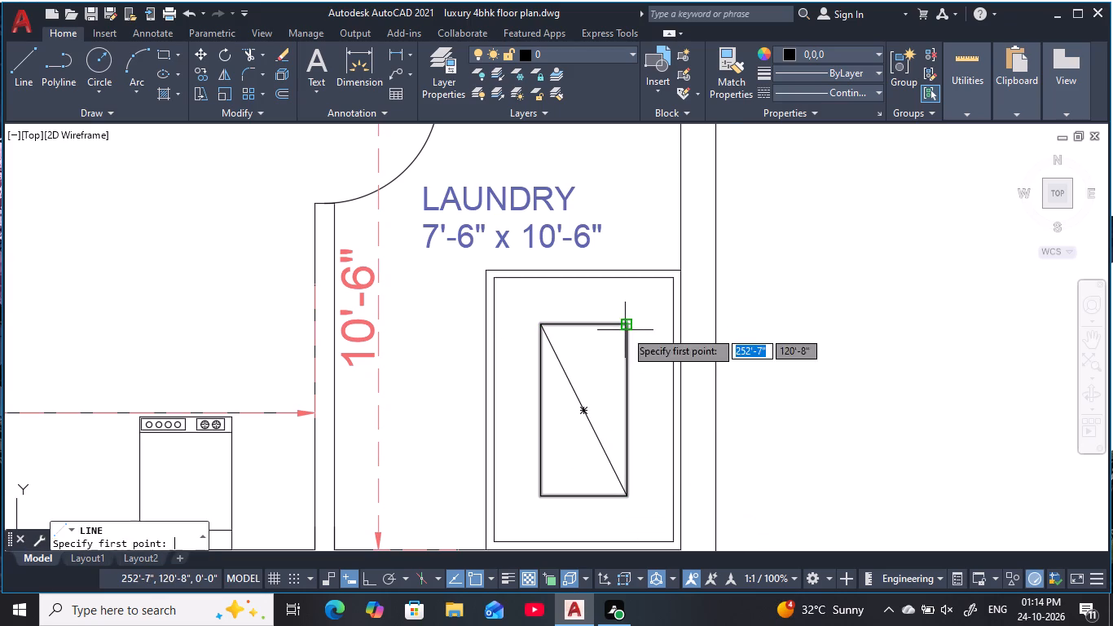
left_click(623, 328)
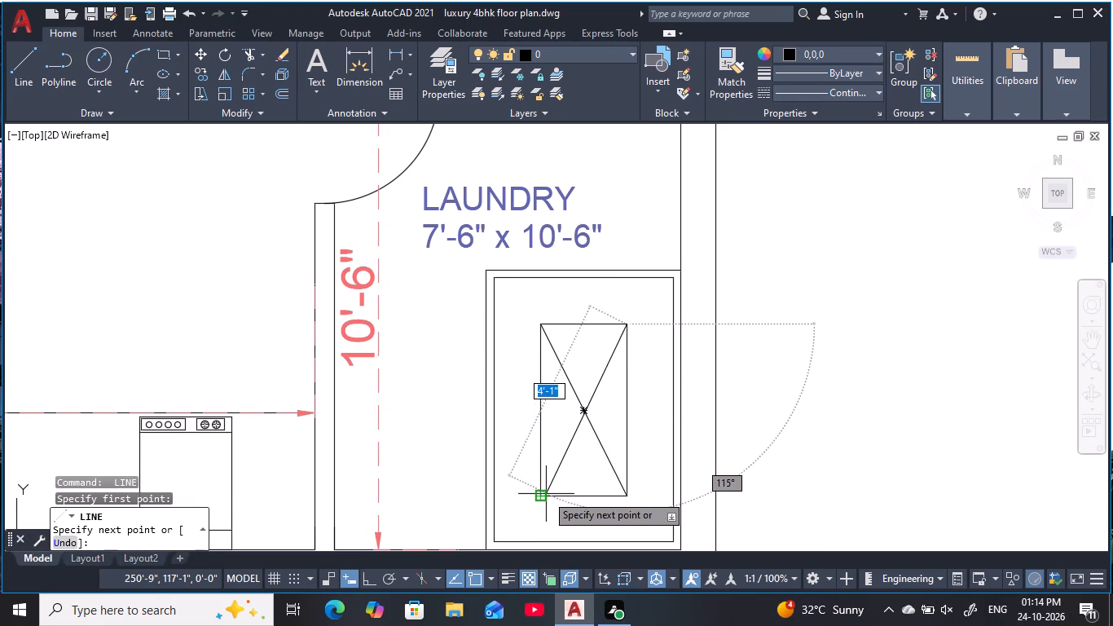
left_click(543, 495)
key("Escape")
key("Escape")
Draw a vertical and a horizontal line joining the midpoints of opposite sides of the fixture's innermost rectangle.
key("space")
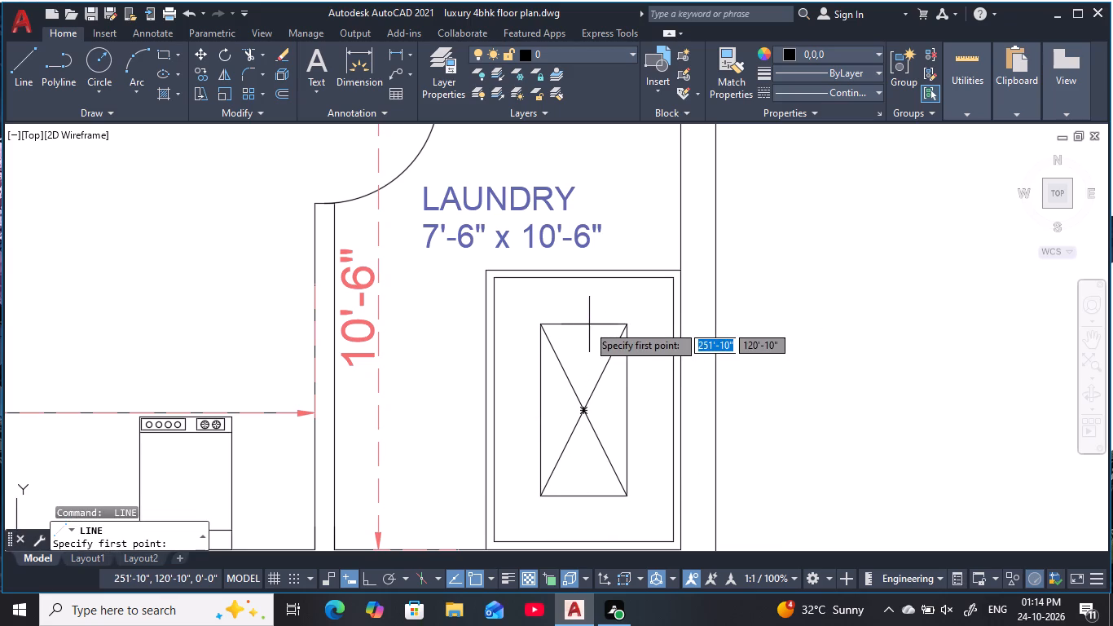
left_click(583, 325)
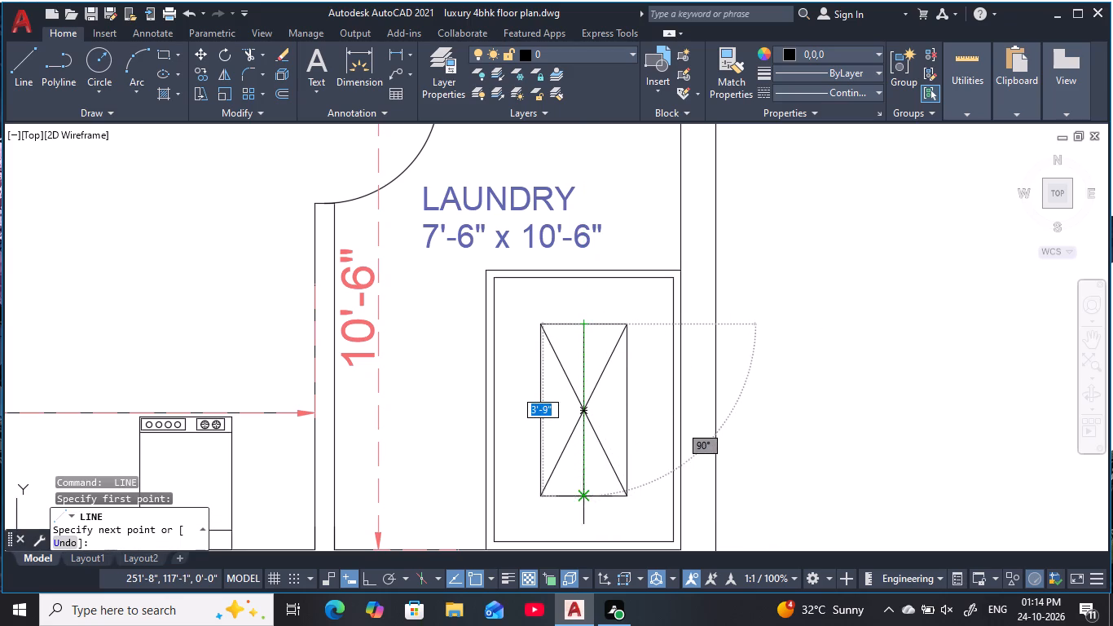
left_click(582, 494)
key("space")
key("space")
left_click(543, 412)
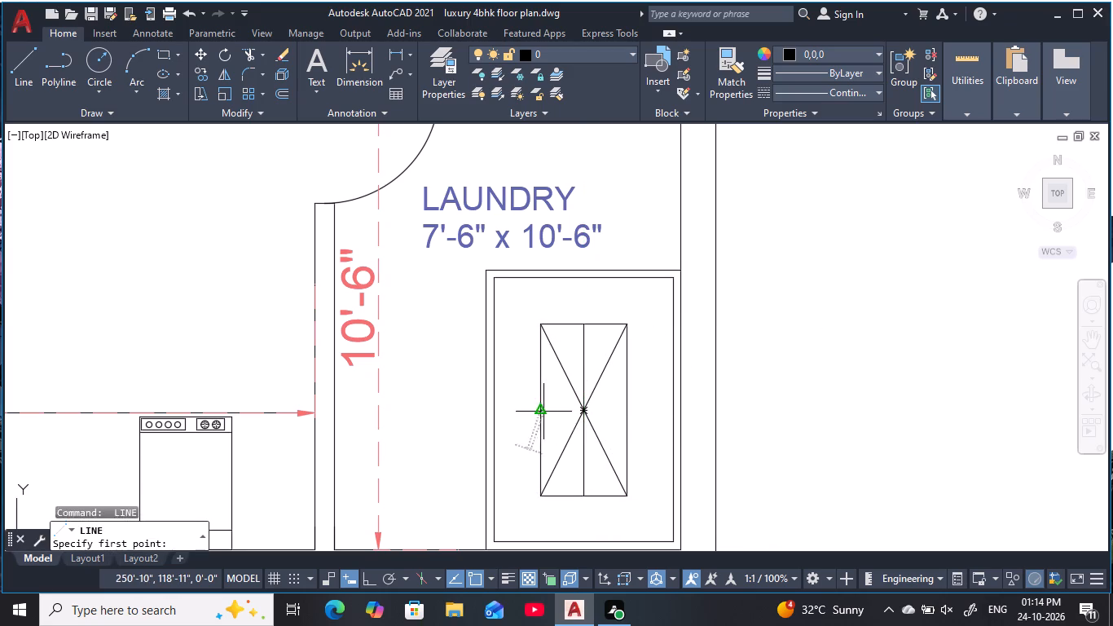
left_click(625, 409)
key("Escape")
key("Escape")
key("Escape")
middle_click_drag(638, 424, 647, 389)
key("Escape")
key("Escape")
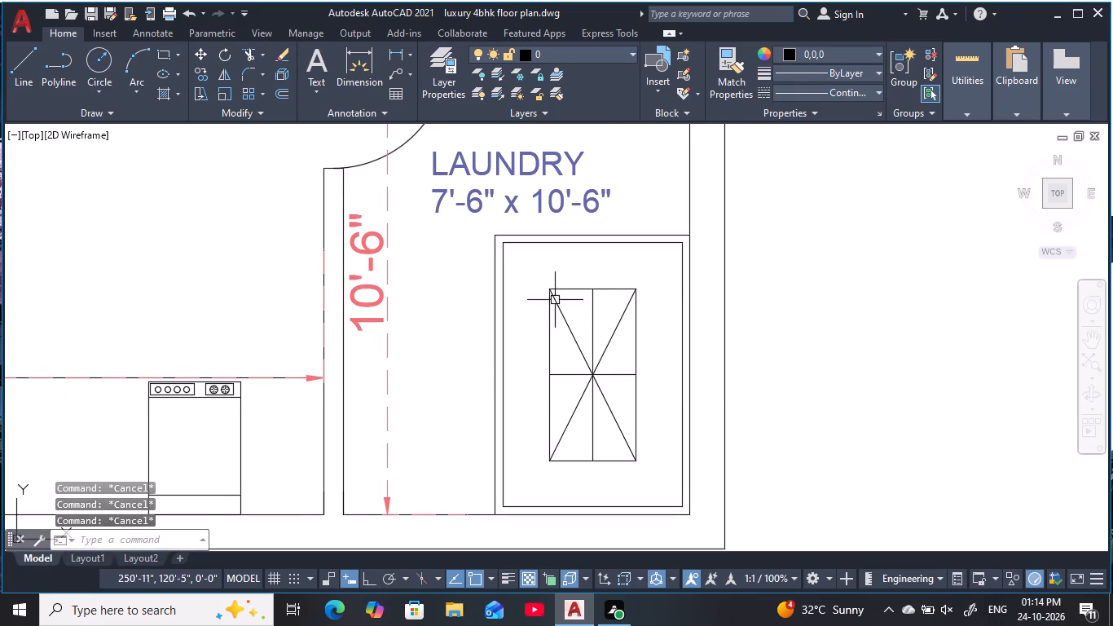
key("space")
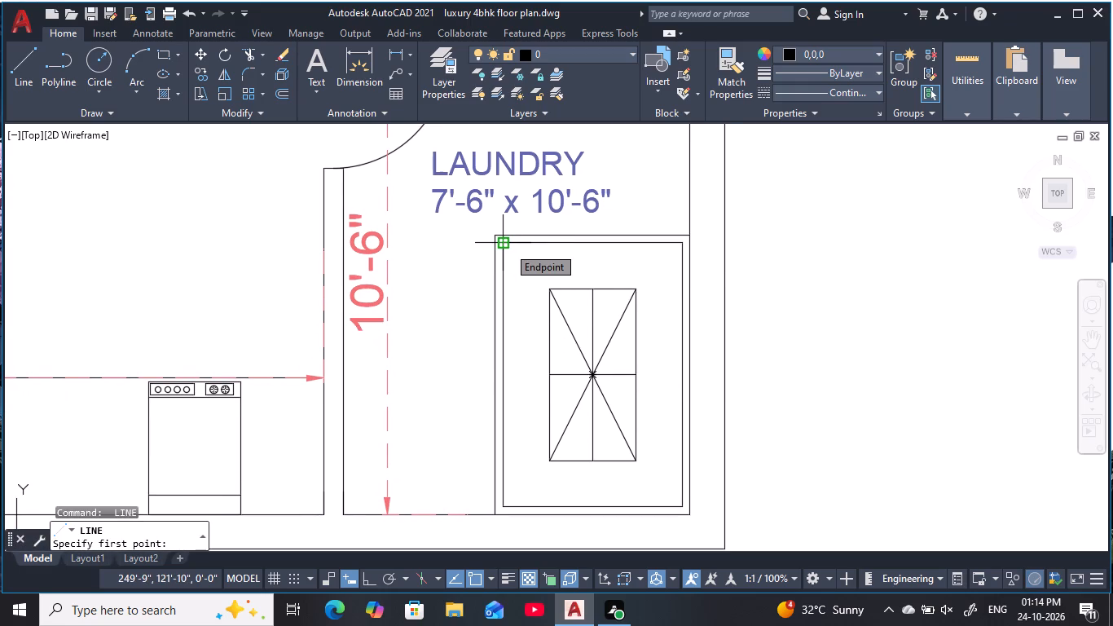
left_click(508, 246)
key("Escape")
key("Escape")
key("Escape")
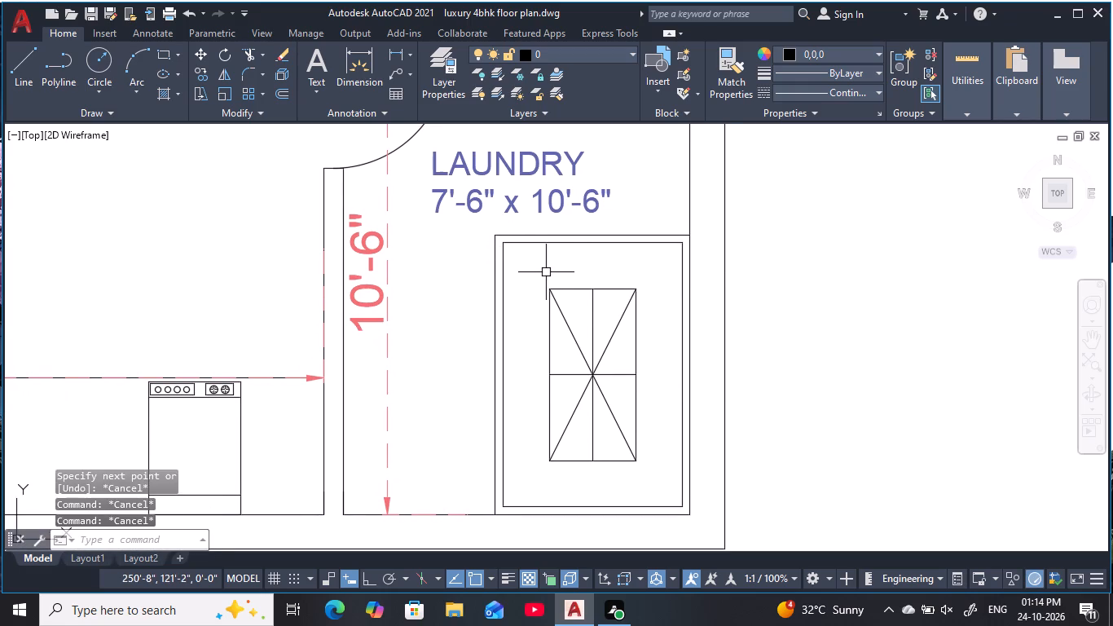
Offset the joined rectangle just inside the laundry fixture's outer outline inward three times in succession, 3" each.
key("o")
key("space")
key("3")
key("space")
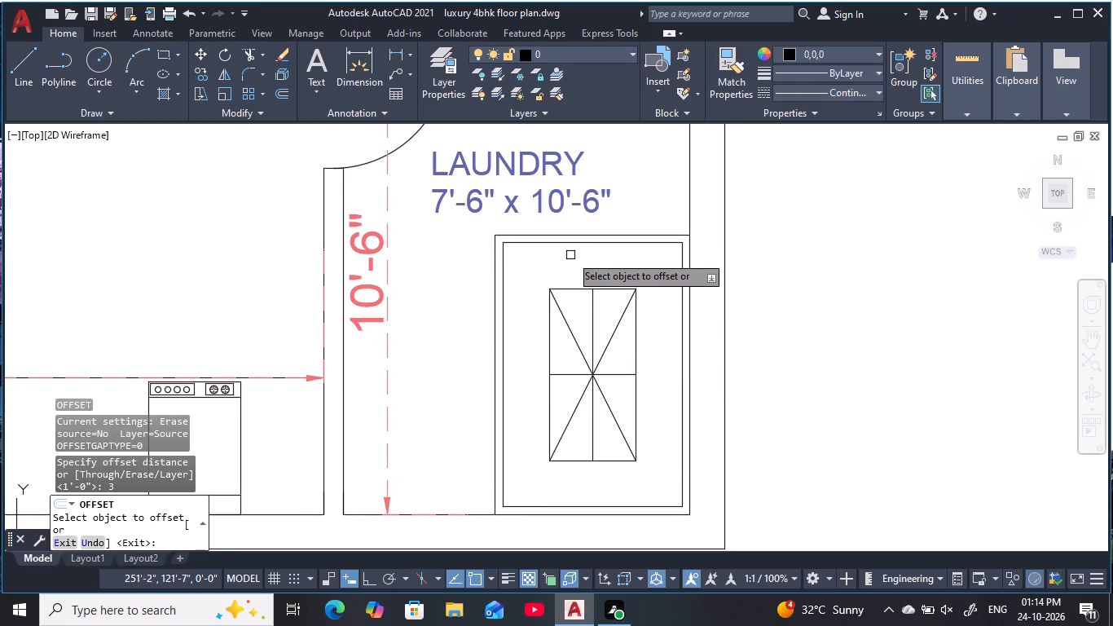
left_click(576, 245)
left_click(594, 274)
left_click(587, 259)
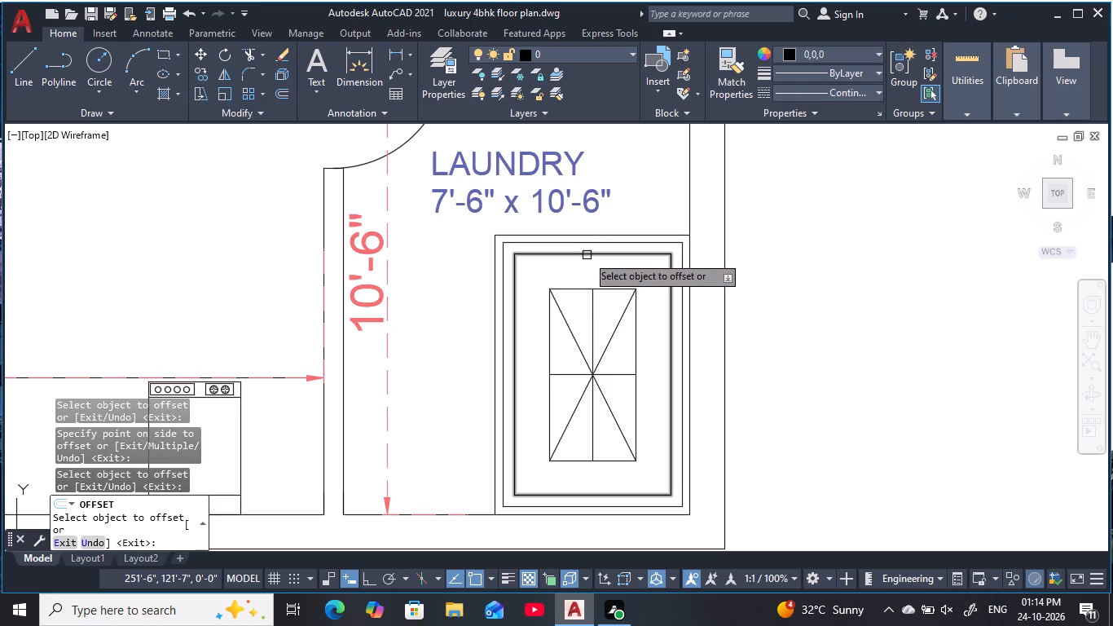
left_click(587, 255)
left_click(598, 274)
left_click(595, 265)
left_click(605, 283)
key("Escape")
scroll(626, 314, "down", 1)
key("Escape")
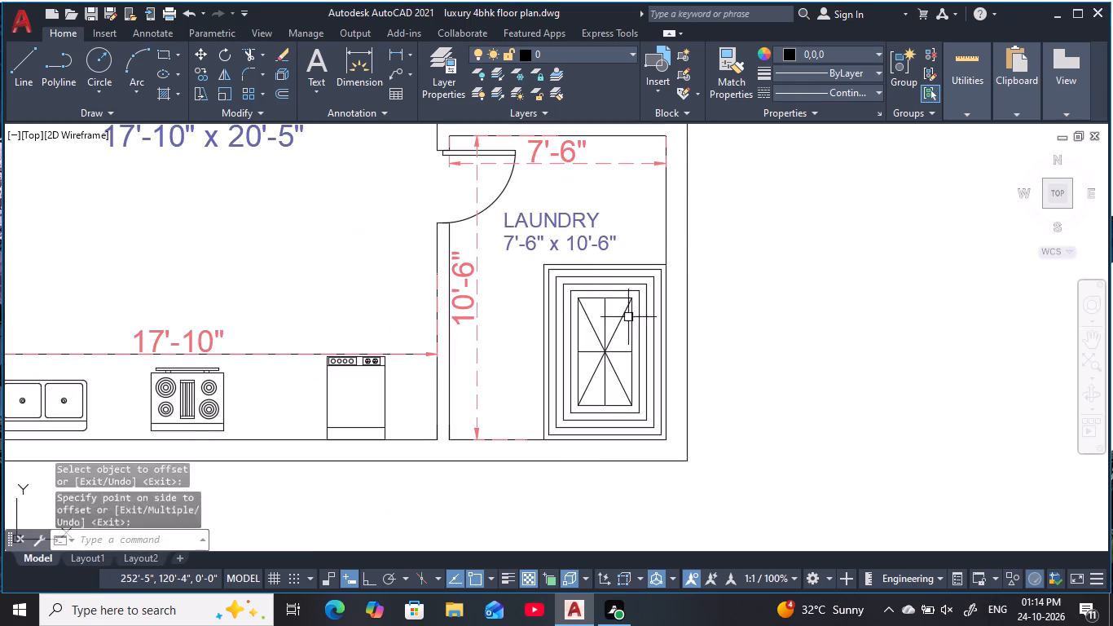
key("Escape")
key("Escape")
key("Escape")
key("Escape")
key("Escape")
key("Escape")
key("Escape")
key("Escape")
key("Escape")
key("Escape")
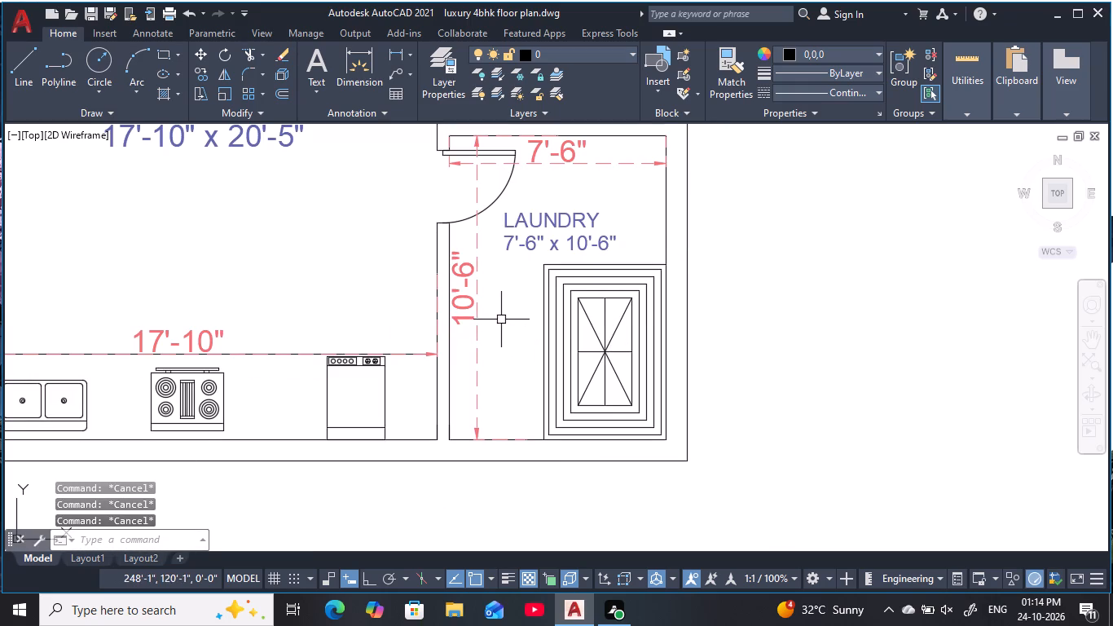
key("Escape")
key("Escape")
key("Escape")
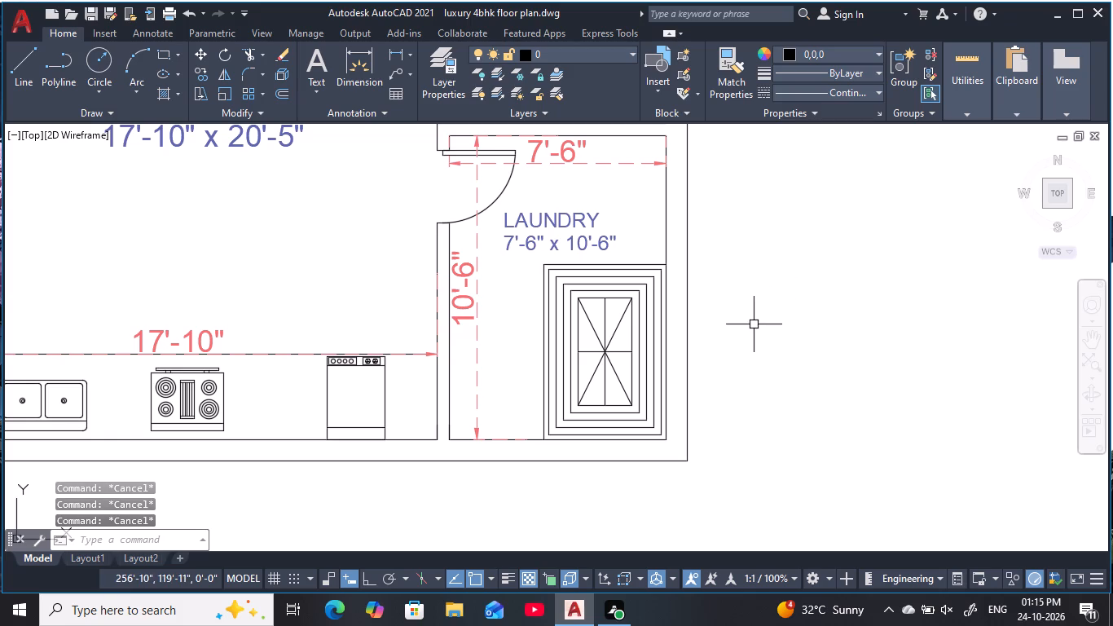
Change the room name above the sofa group from BED ROOM to LIVING HALL.
scroll(507, 355, "down", 1)
middle_click_drag(509, 355, 587, 368)
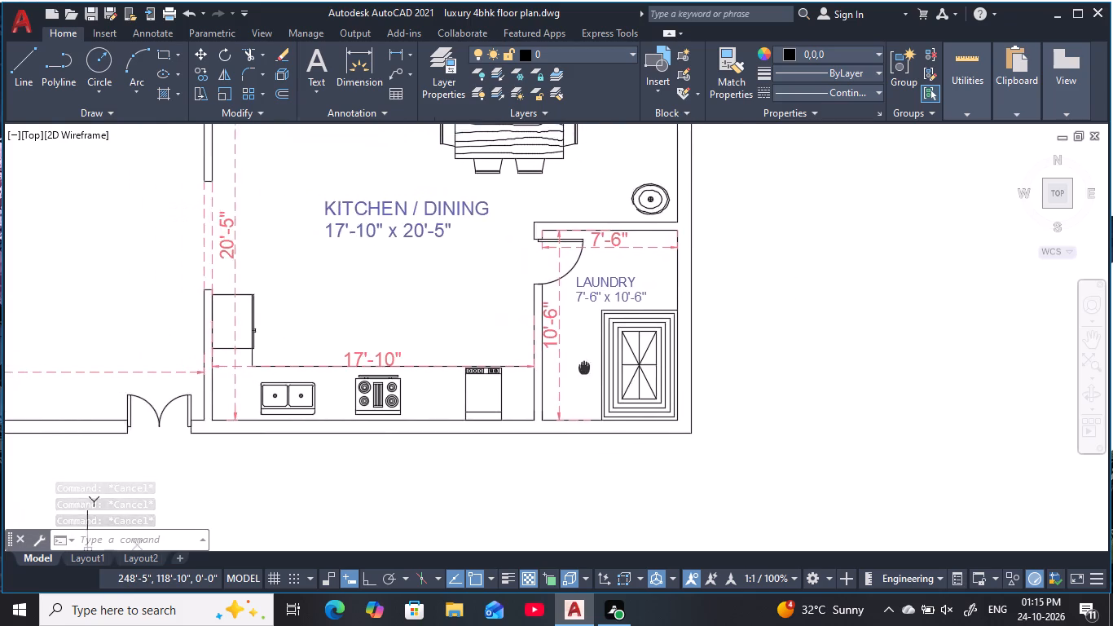
middle_click_drag(587, 368, 708, 395)
scroll(642, 397, "down", 1)
middle_click_drag(531, 376, 556, 375)
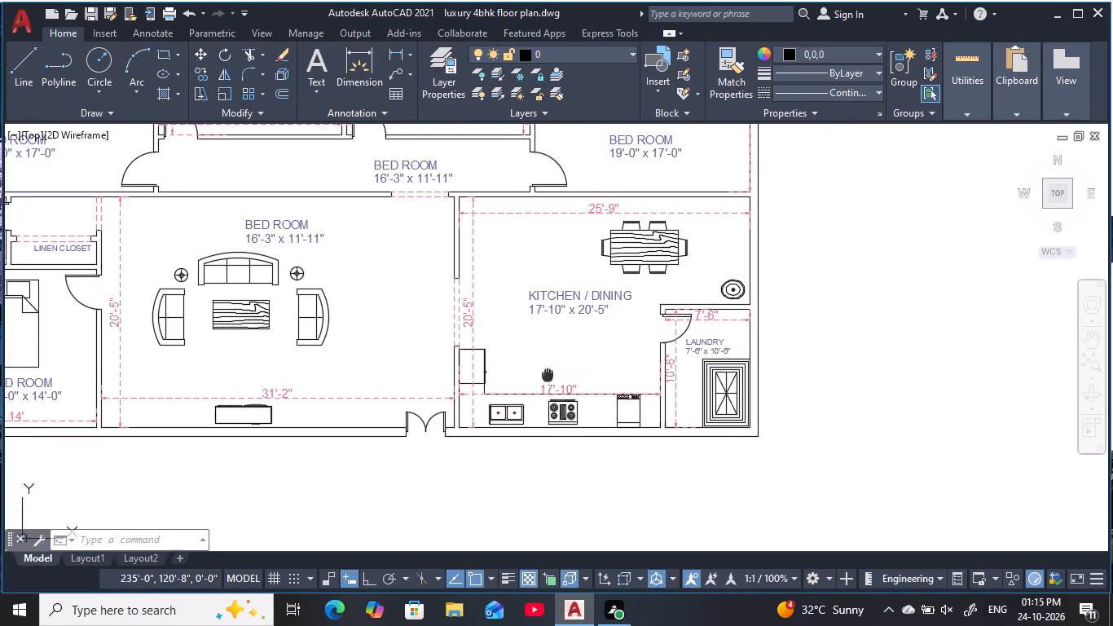
middle_click_drag(556, 375, 668, 385)
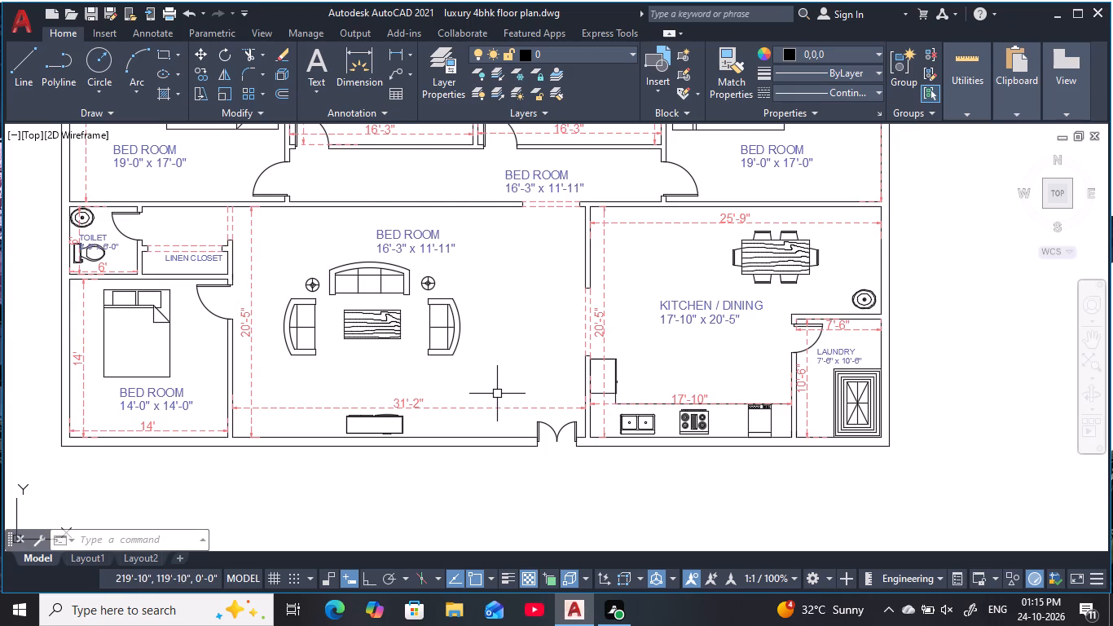
scroll(496, 398, "down", 1)
middle_click_drag(496, 400, 552, 457)
key("Escape")
key("Escape")
key("Escape")
key("Escape")
key("Escape")
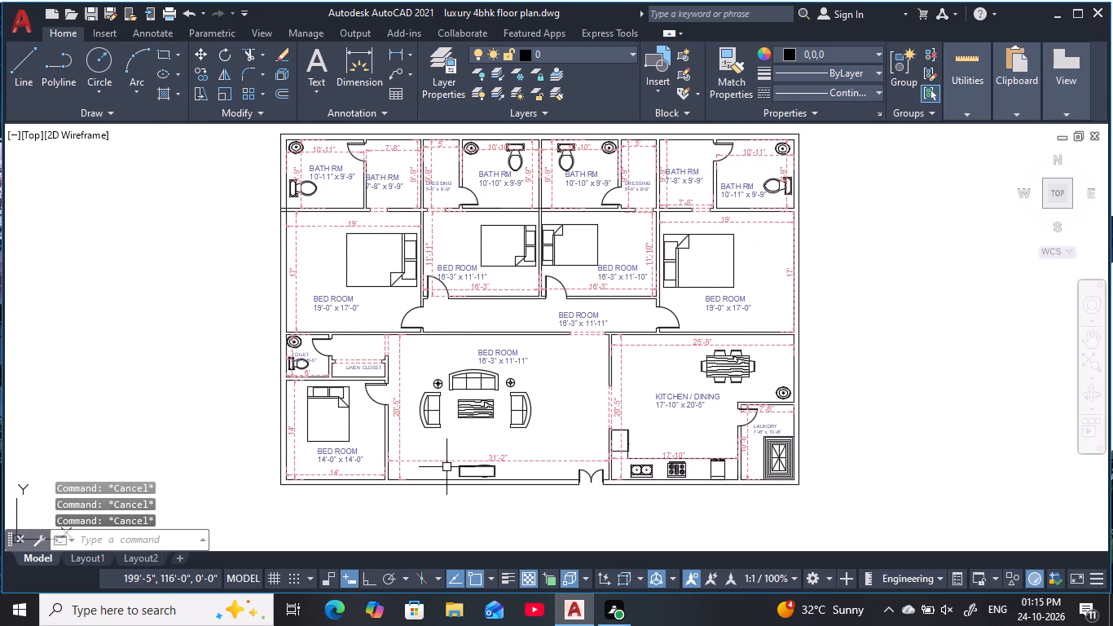
key("Escape")
key("Escape")
key("Escape")
scroll(533, 371, "up", 2)
middle_click_drag(540, 377, 541, 306)
key("Escape")
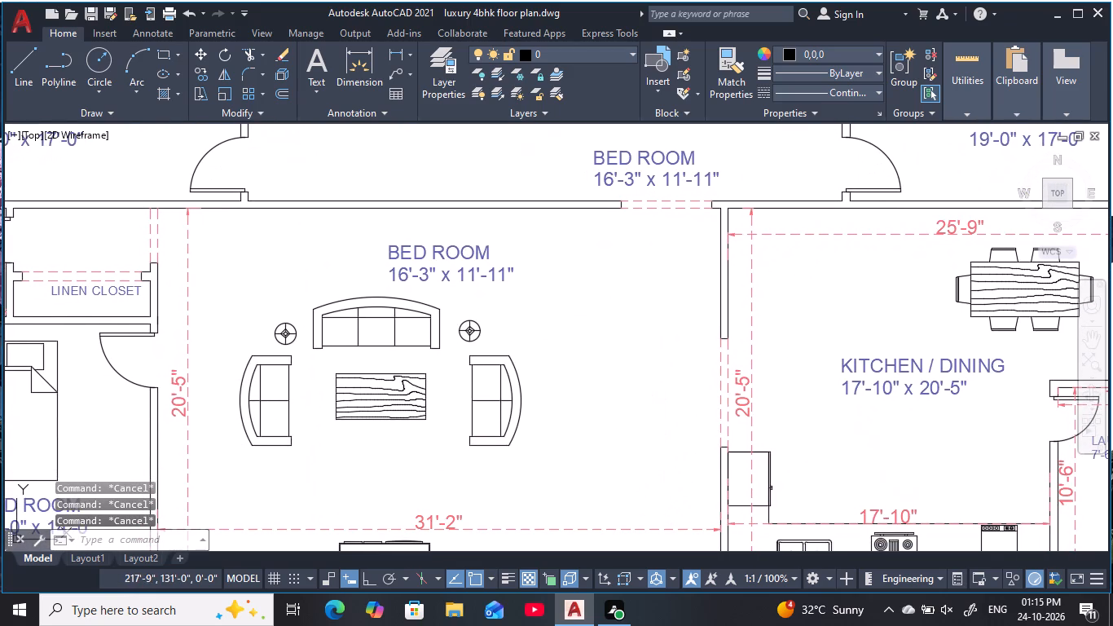
double_click(467, 246)
key("BackSpace")
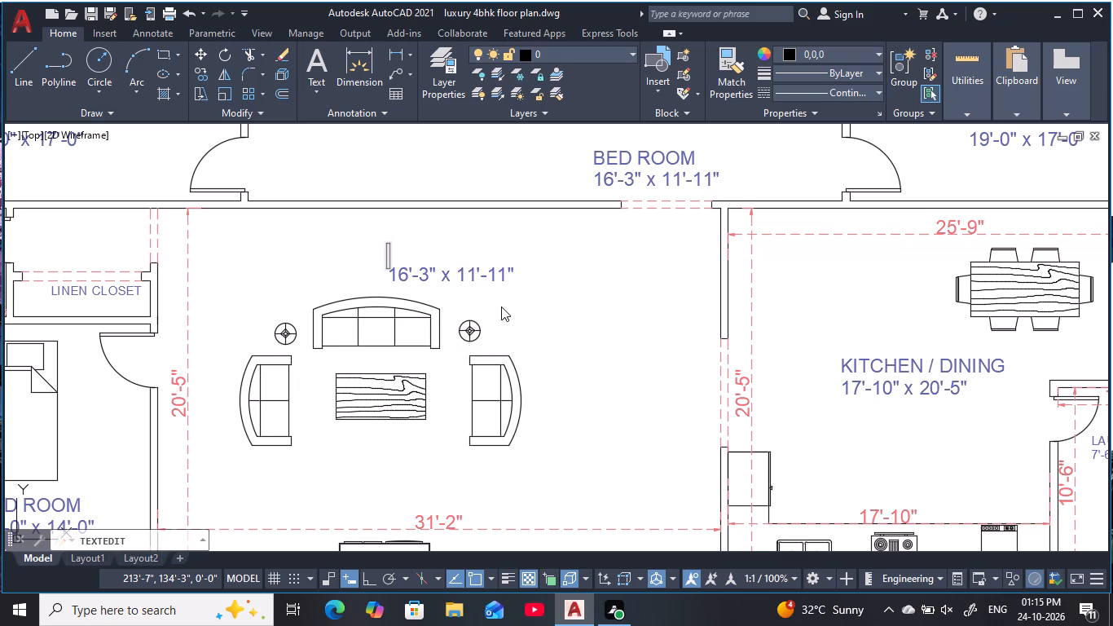
key("l")
left_click(825, 47)
key("i")
key("v")
key("i")
key("n")
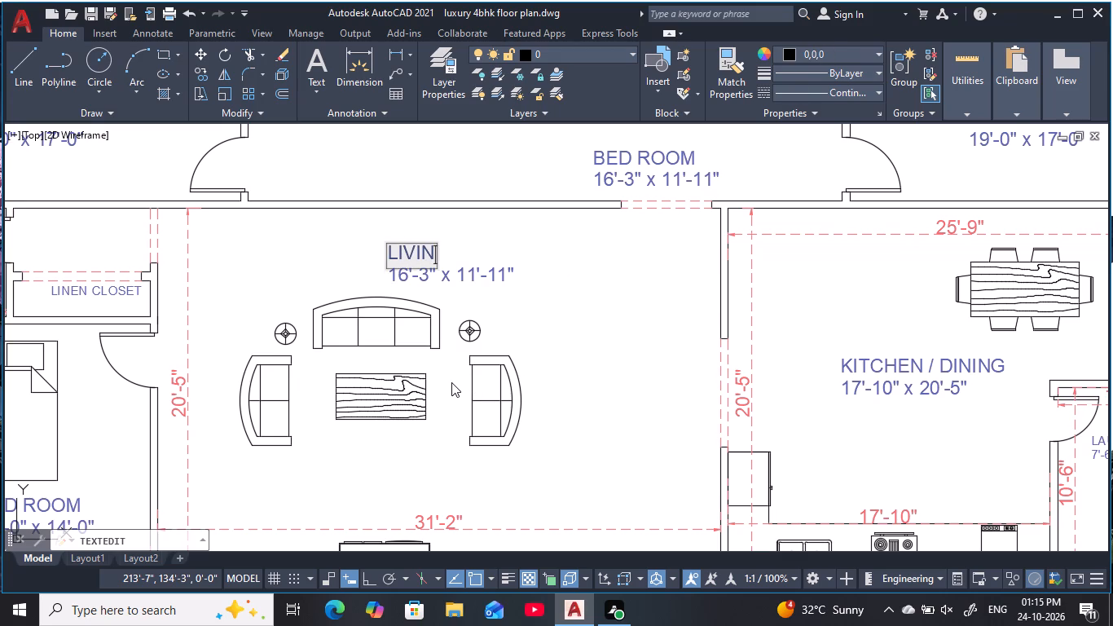
type("G")
key("space")
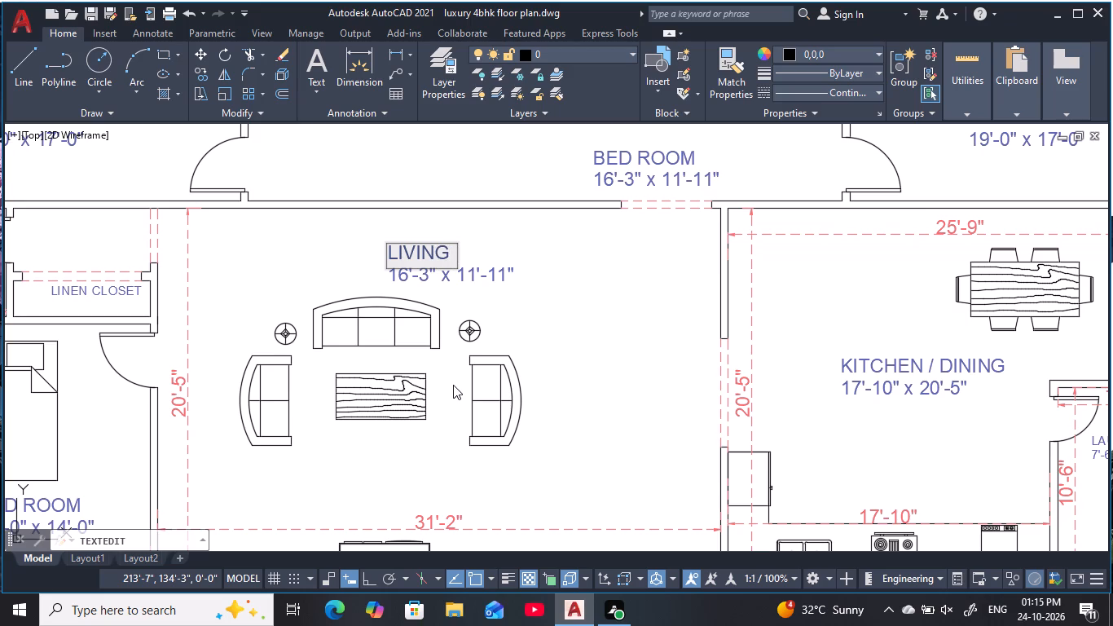
type("HALL")
key("Return")
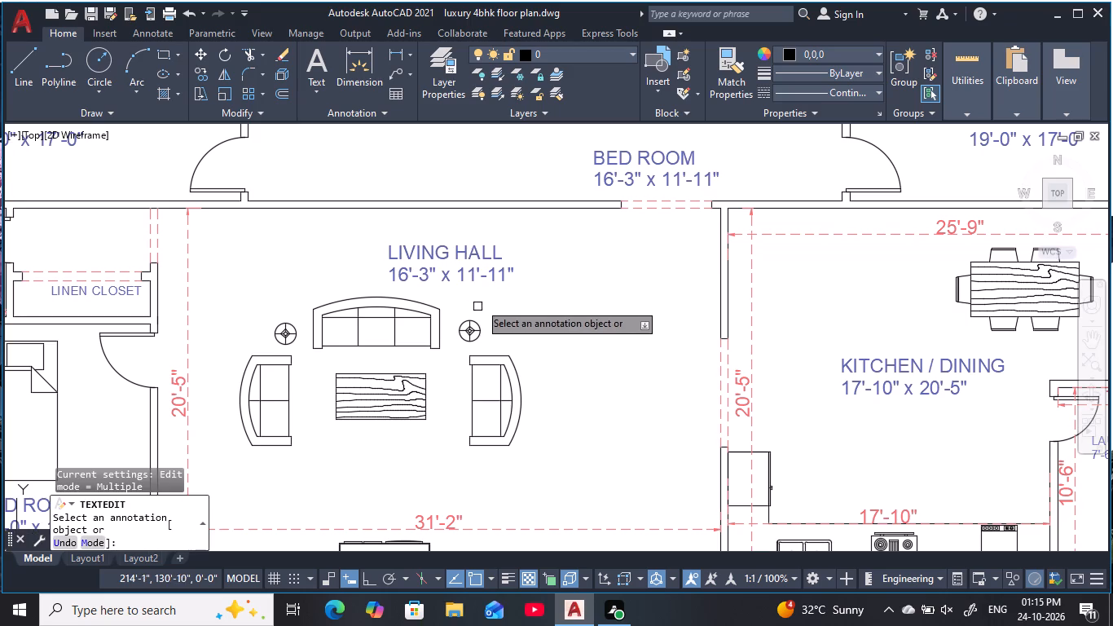
Change the size text under the LIVING HALL label to 31'-2" x 20'-15".
double_click(493, 279)
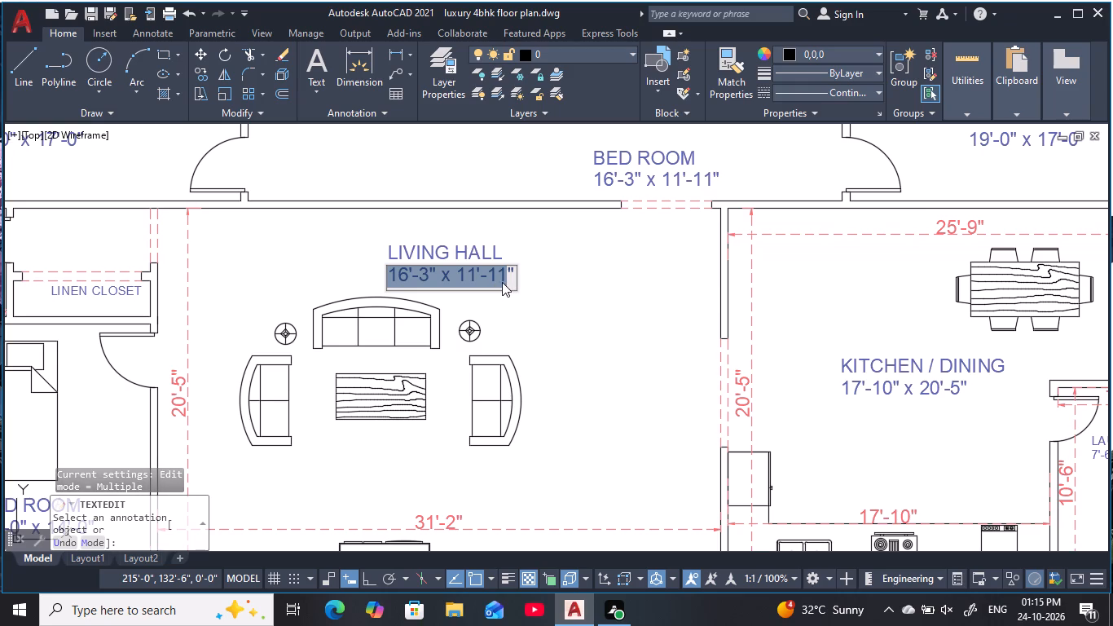
key("BackSpace")
key("ctrl+z")
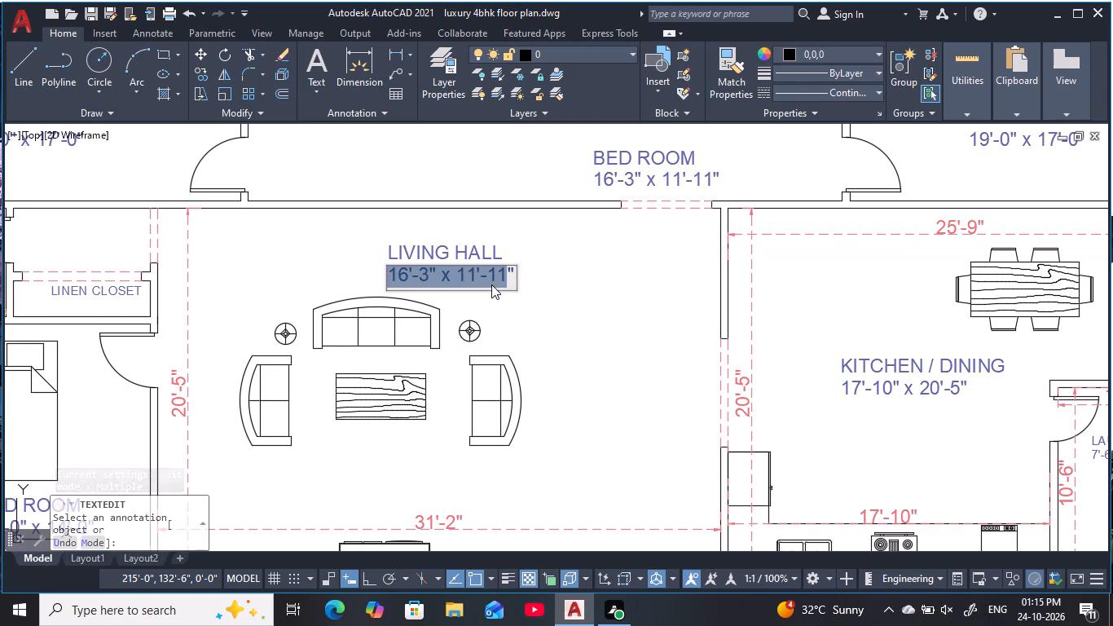
left_click(504, 275)
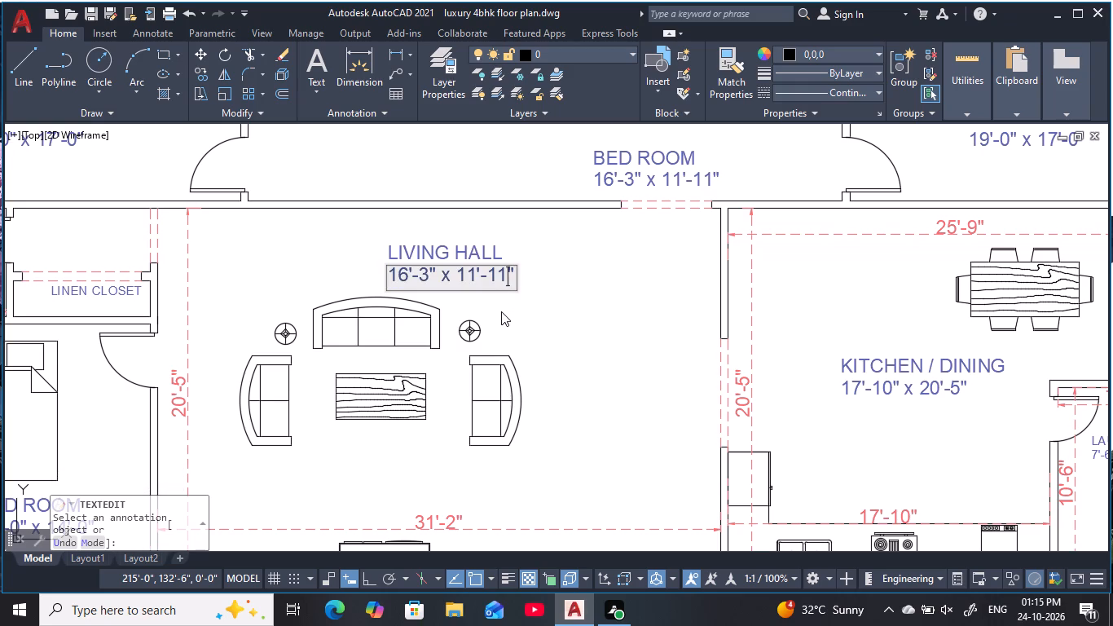
key("BackSpace")
key("5")
left_click(473, 278)
key("BackSpace")
key("BackSpace")
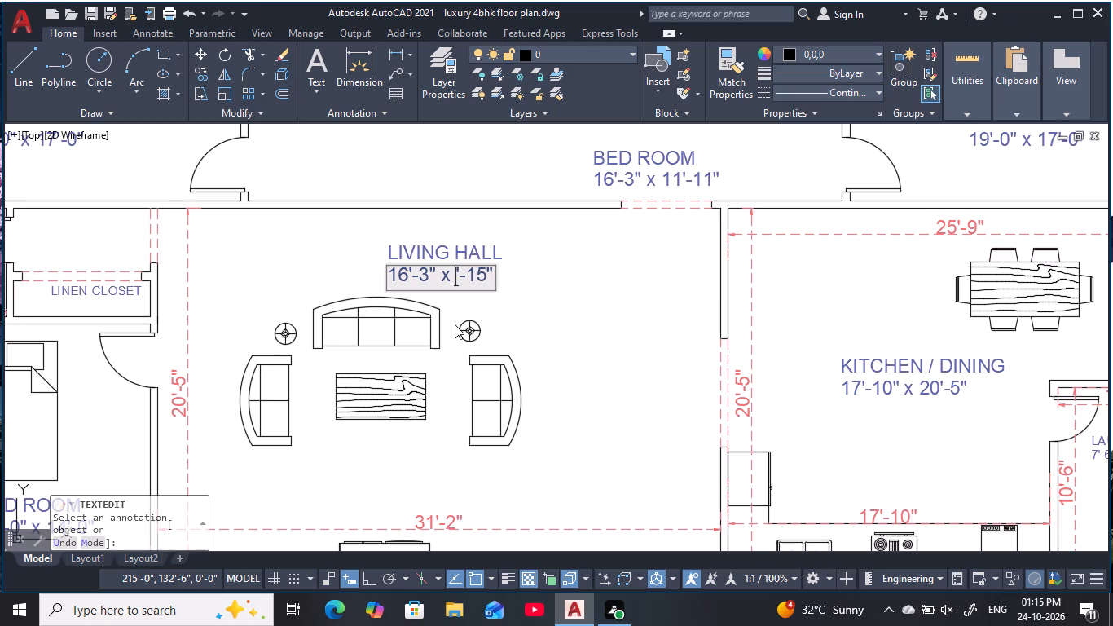
type("20")
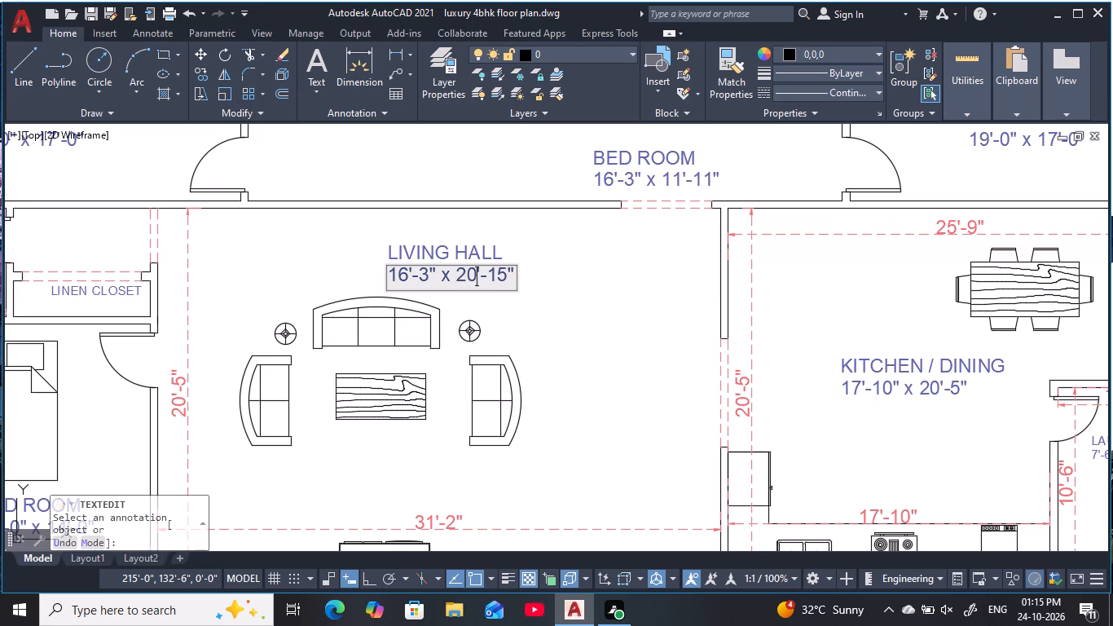
left_click(431, 281)
key("BackSpace")
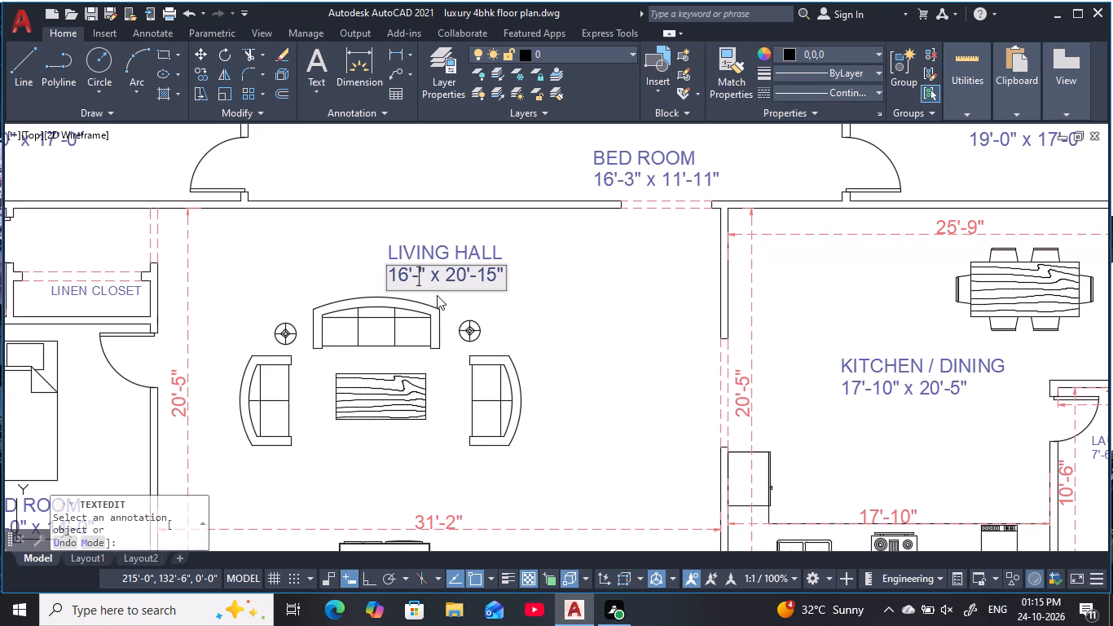
key("2")
left_click(407, 274)
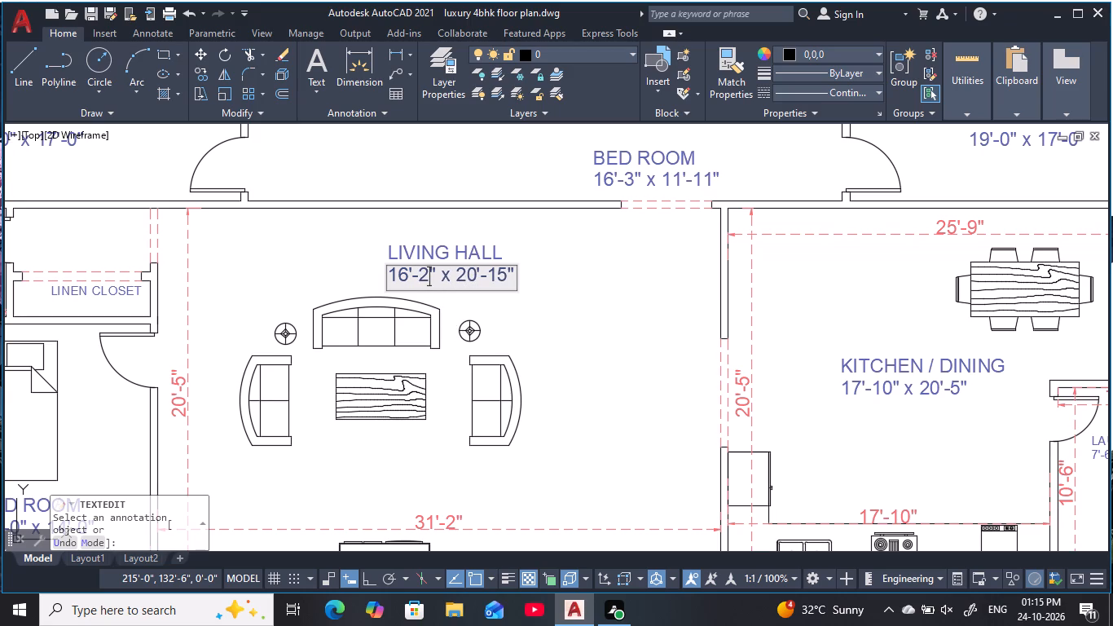
key("BackSpace")
key("BackSpace")
type("31")
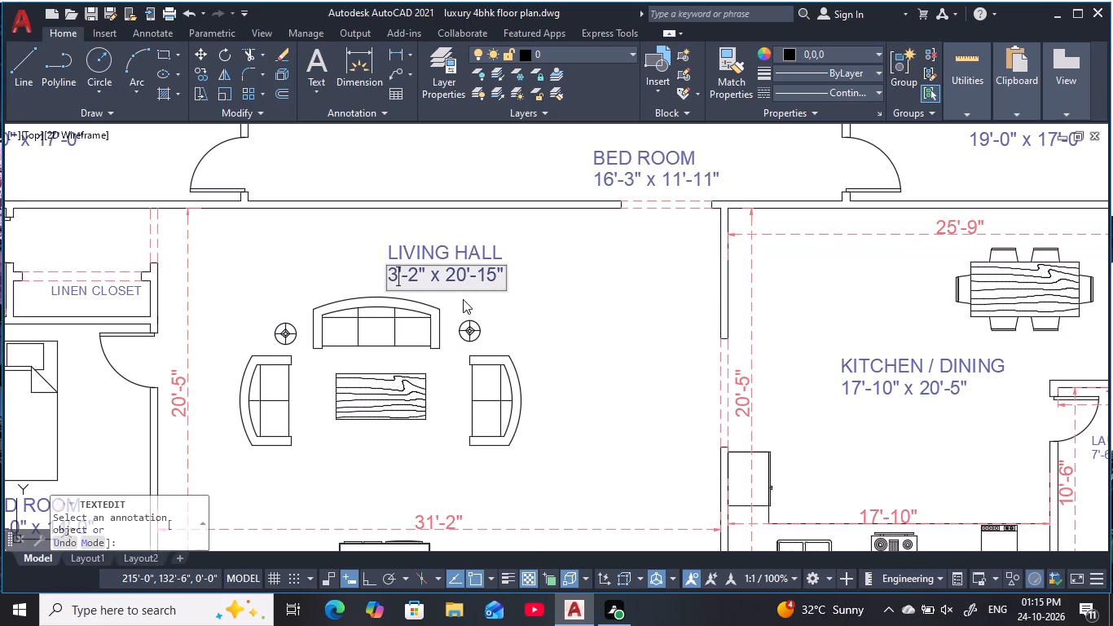
key("Return")
key("Escape")
key("Escape")
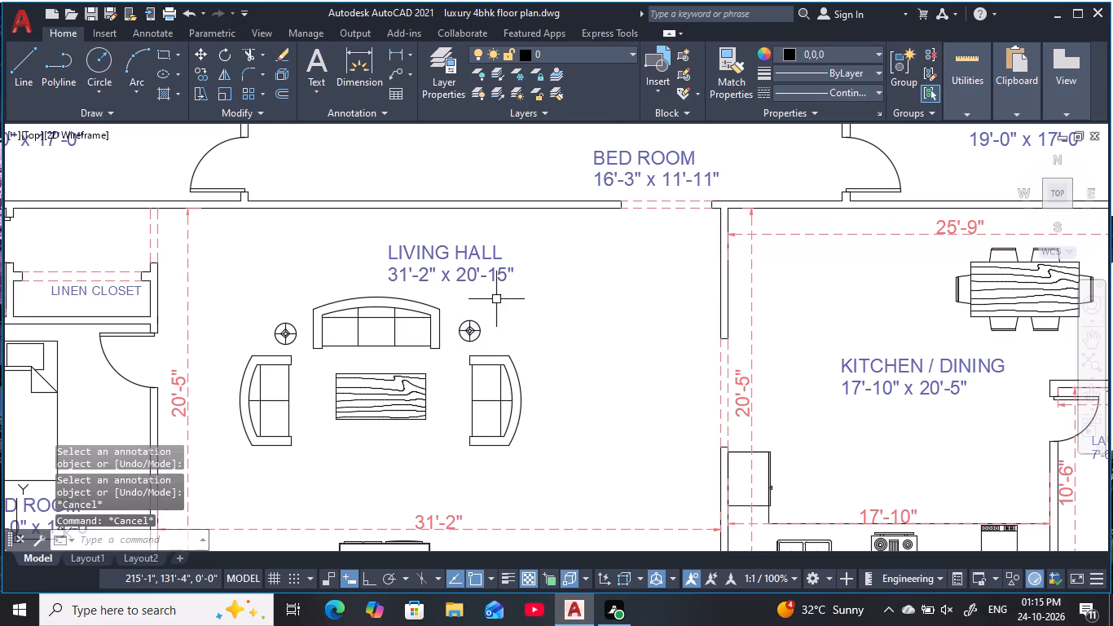
Rename the BED ROOM label in the corridor between the bedrooms and the living hall as HALL WAY.
scroll(511, 302, "down", 2)
middle_click_drag(530, 312, 570, 280)
key("Escape")
key("Escape")
middle_click_drag(591, 274, 567, 314)
scroll(599, 262, "up", 2)
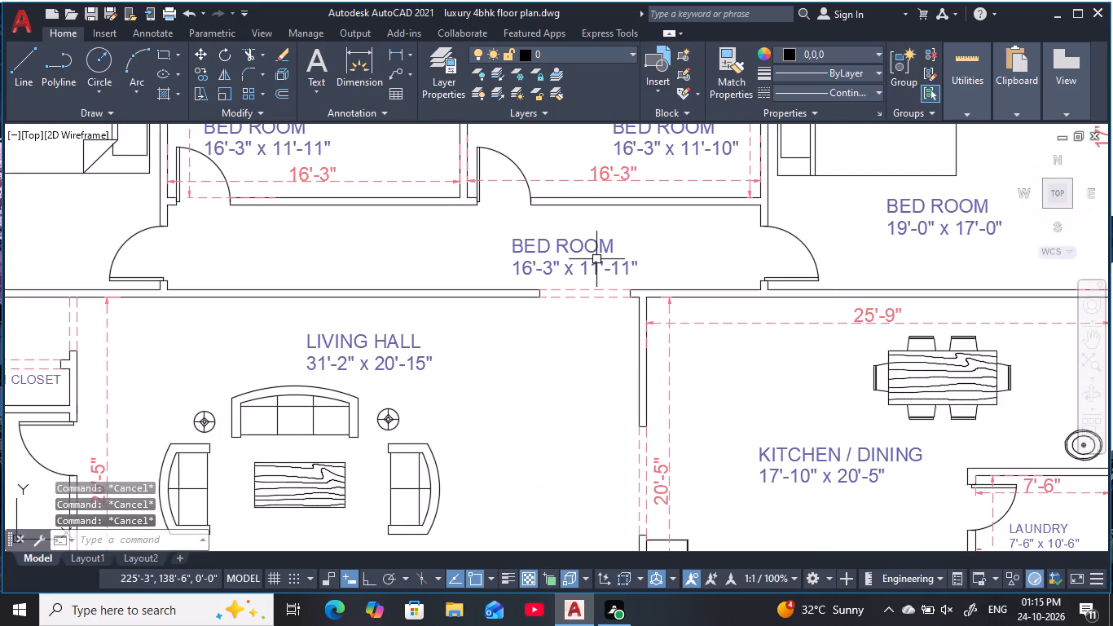
scroll(596, 259, "up", 1)
middle_click_drag(592, 261, 555, 276)
key("Escape")
key("Escape")
double_click(565, 262)
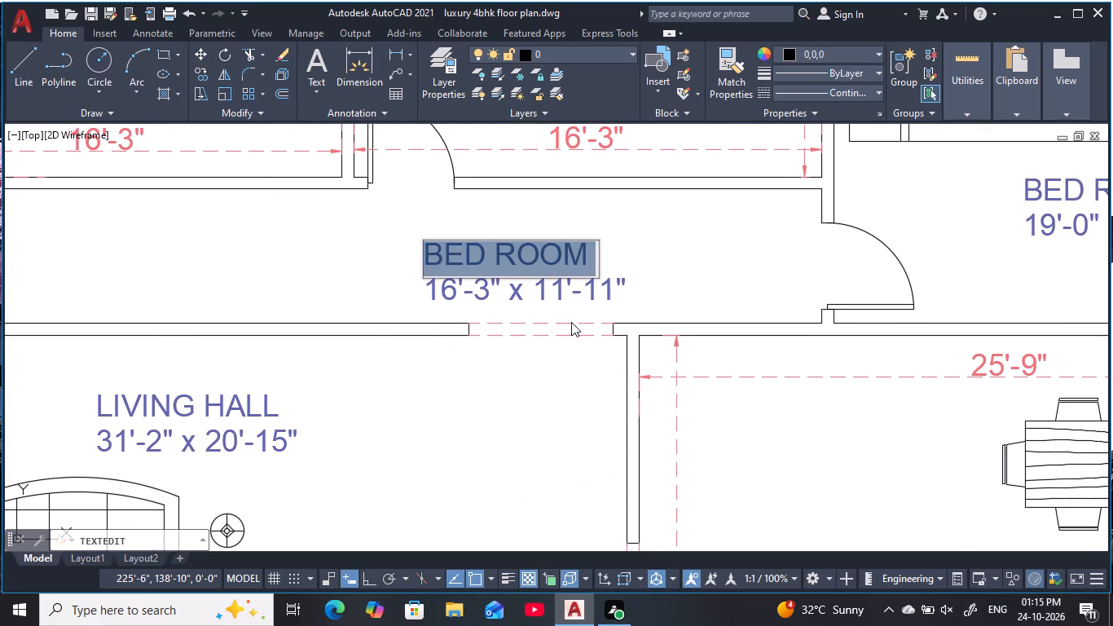
key("BackSpace")
key("h")
key("a")
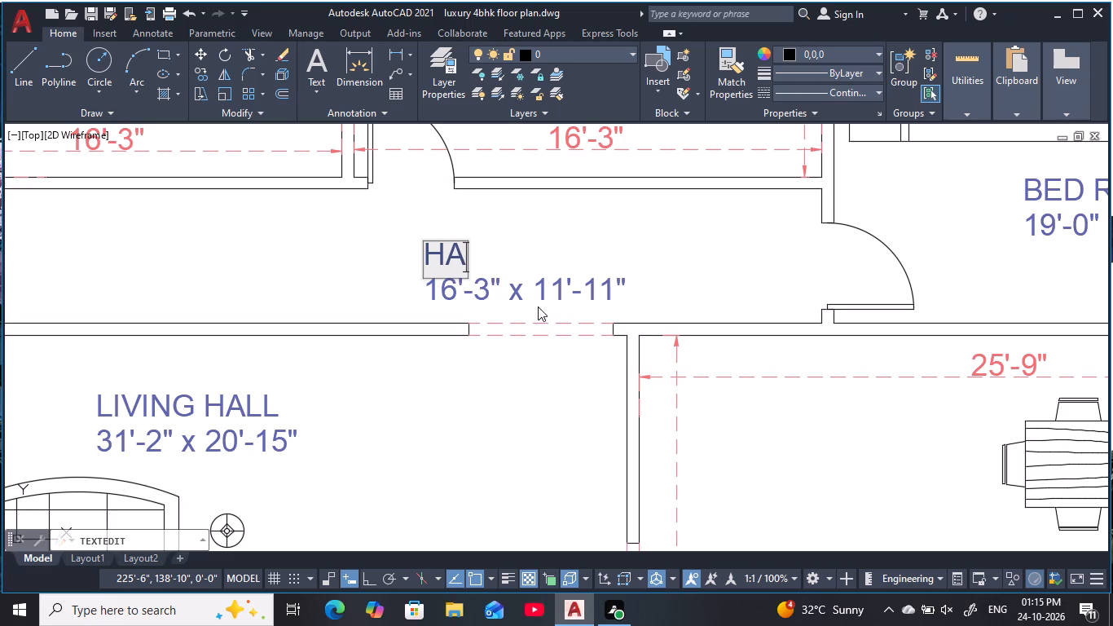
key("l")
type("L")
key("space")
type("WA")
key("y")
key("Return")
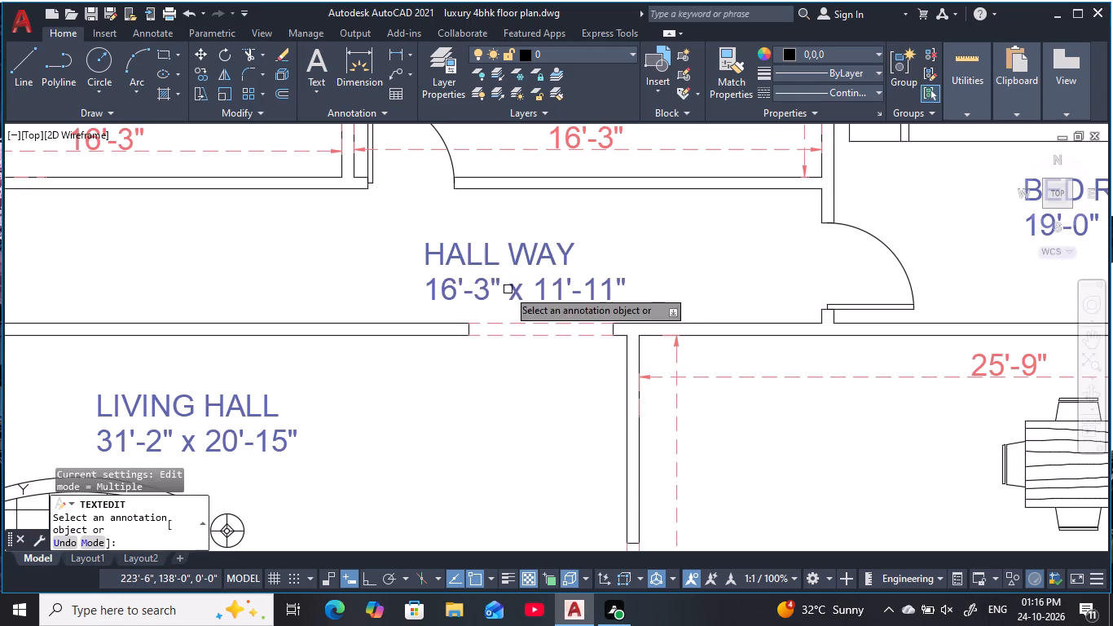
Erase the size text beneath the HALL WAY label.
left_click(568, 289)
key("Escape")
key("Escape")
left_click(554, 294)
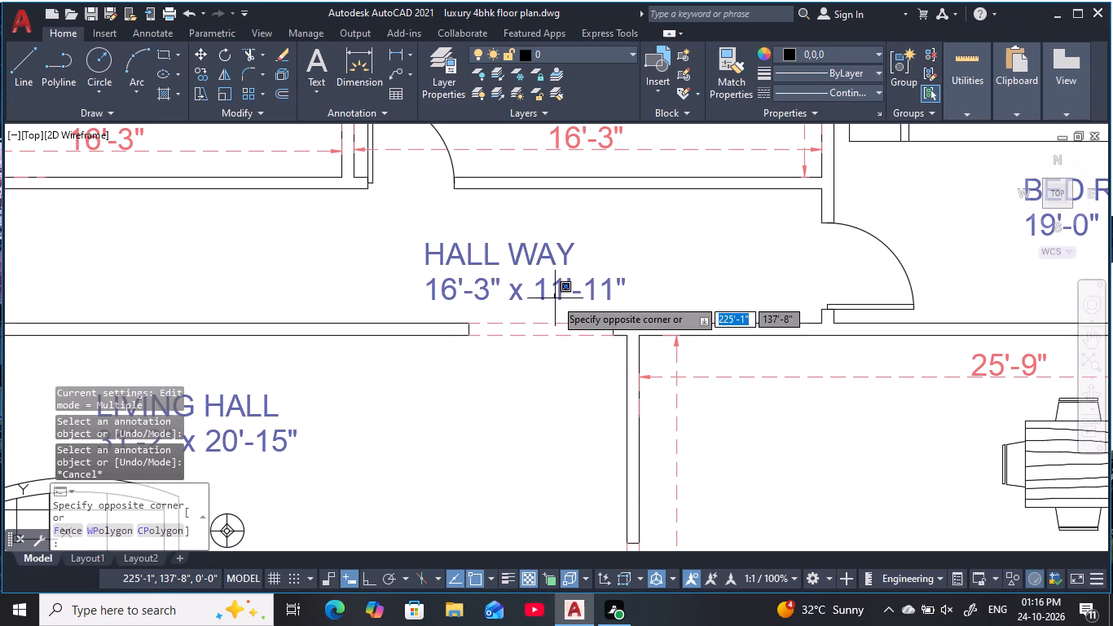
left_click(465, 291)
type("E")
key("space")
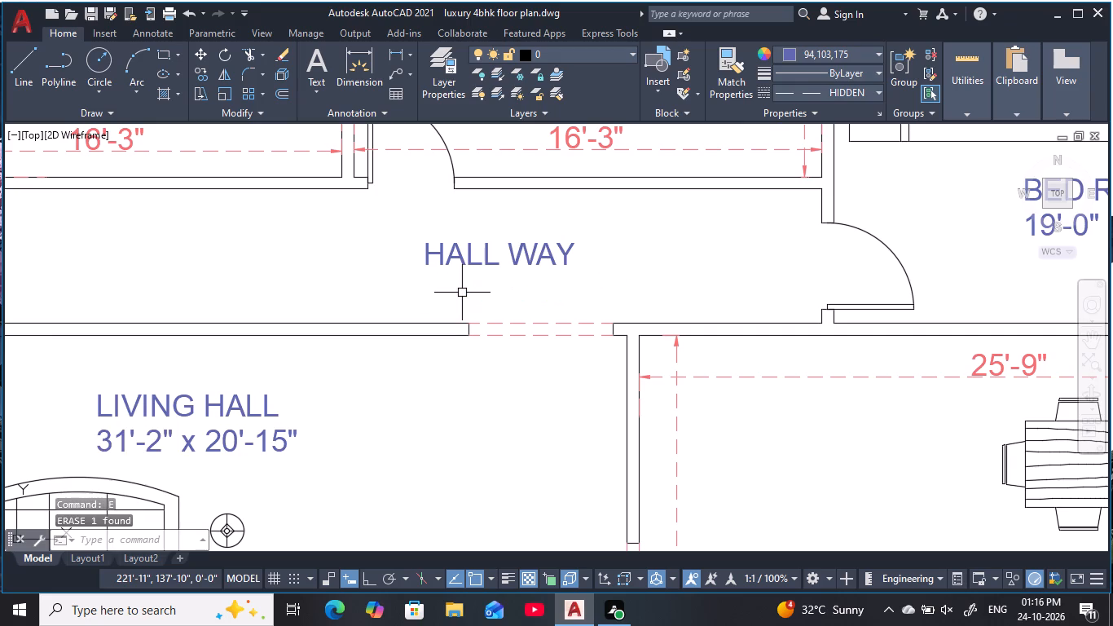
Erase the horizontal and vertical 14' dimensions of the 14'-0" x 14'-0" bedroom.
scroll(460, 295, "down", 2)
middle_click_drag(475, 305, 513, 301)
key("Escape")
key("Escape")
key("Escape")
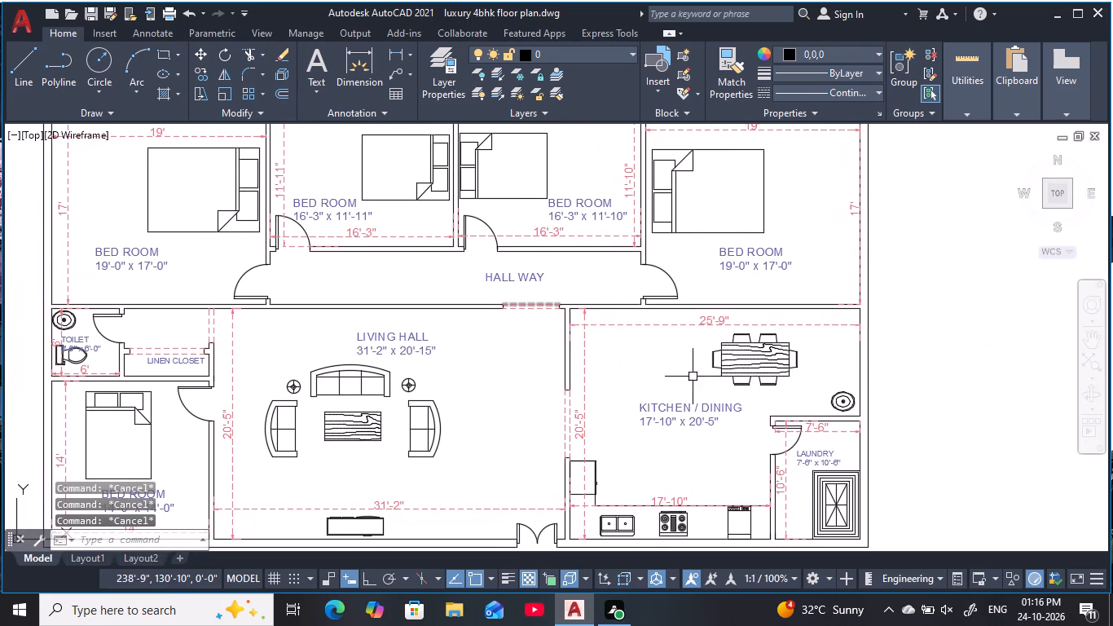
middle_click_drag(686, 415, 905, 262)
scroll(292, 356, "up", 1)
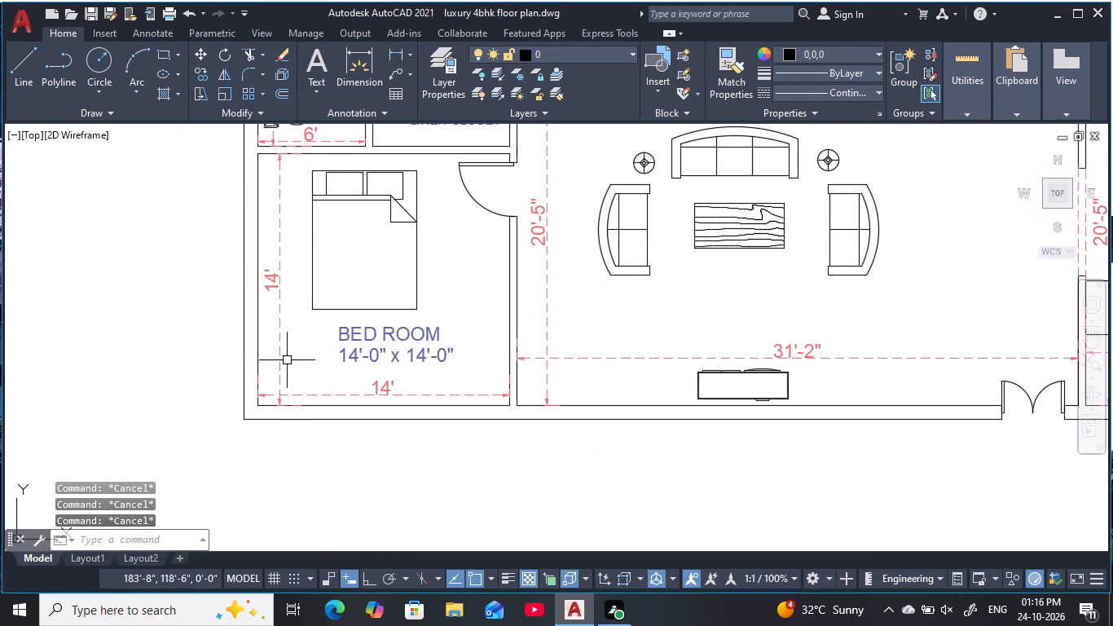
scroll(302, 350, "down", 1)
middle_click_drag(306, 350, 358, 333)
scroll(379, 317, "up", 1)
scroll(350, 381, "up", 2)
middle_click_drag(352, 376, 435, 262)
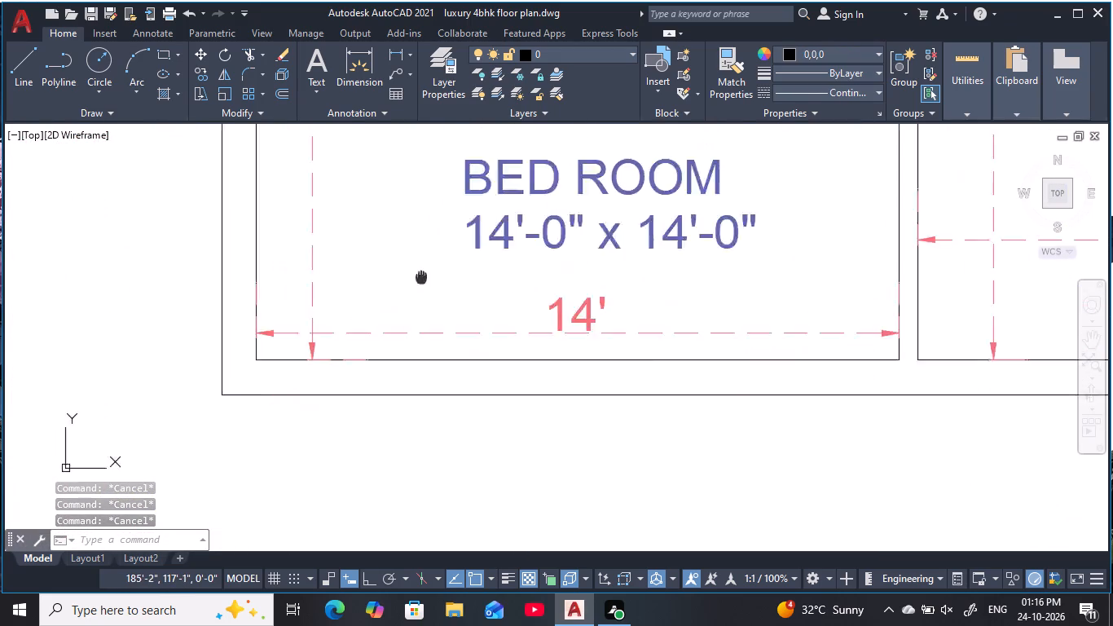
middle_click_drag(435, 262, 457, 240)
scroll(459, 239, "up", 1)
left_click_drag(372, 315, 363, 309)
left_click(284, 258)
type("E")
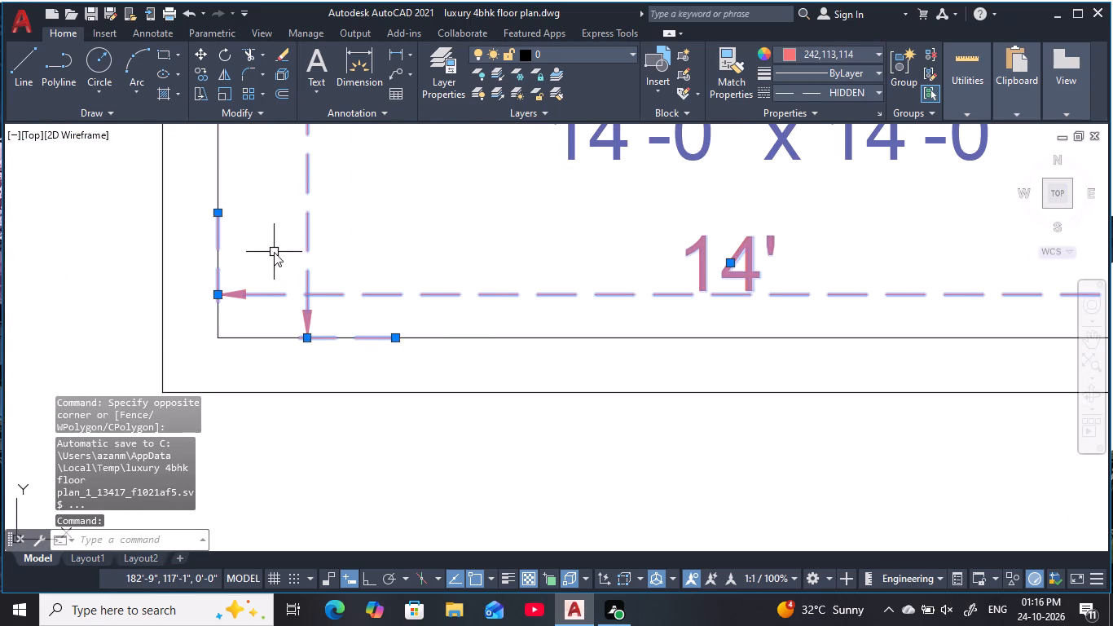
key("space")
Erase the living hall's 31'-2" and 20'-5" dimensions.
scroll(419, 260, "down", 2)
middle_click_drag(424, 261, 152, 441)
scroll(174, 429, "down", 1)
left_click_drag(458, 429, 449, 423)
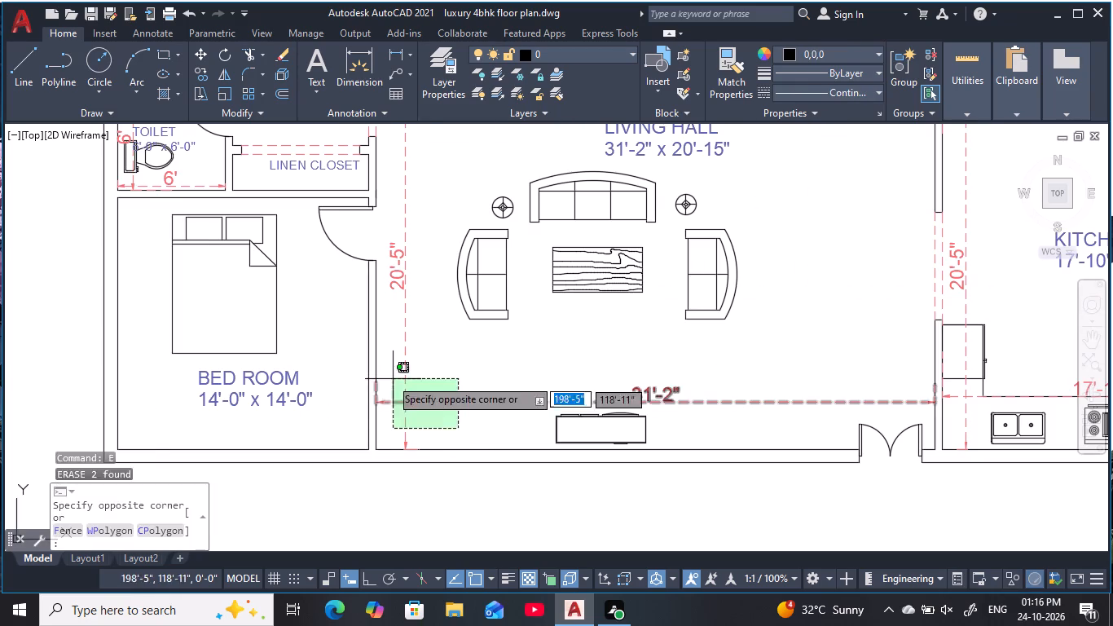
left_click(383, 373)
key("e")
key("space")
Erase the 25'-9" and 20'-5" dimensions of the kitchen/dining room.
scroll(491, 345, "down", 2)
middle_click_drag(609, 346, 434, 420)
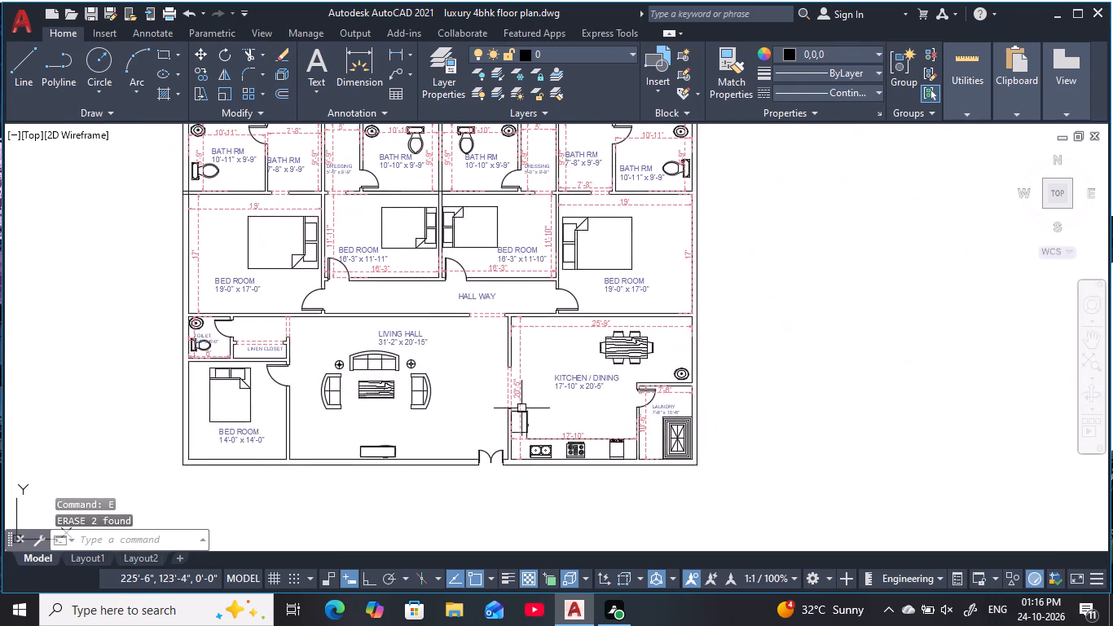
scroll(527, 396, "up", 3)
middle_click_drag(535, 335, 546, 418)
left_click(549, 324)
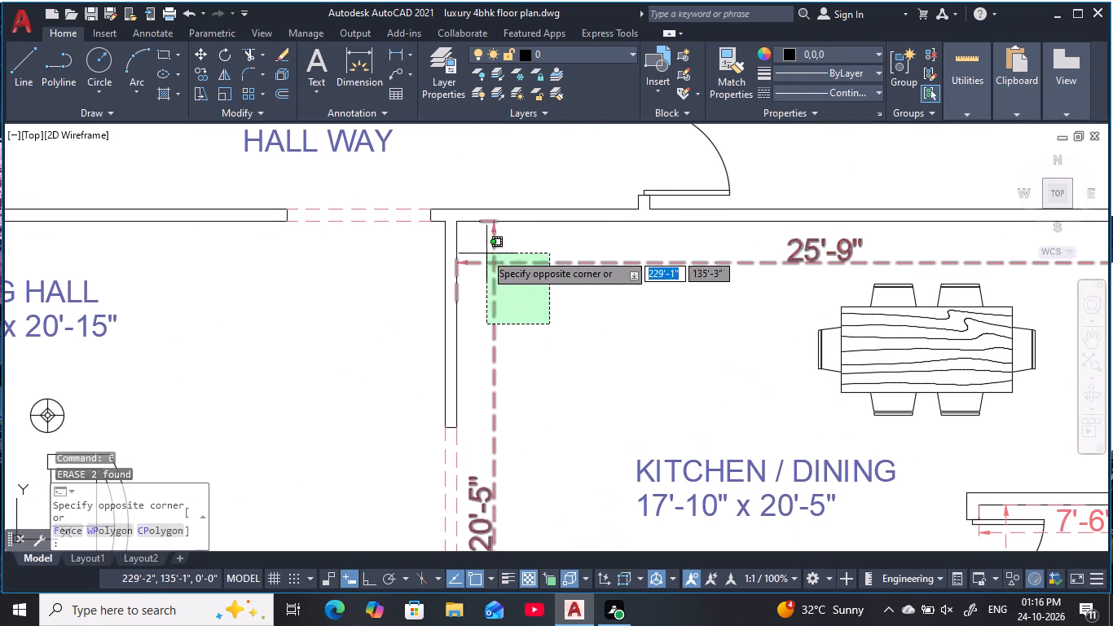
left_click(480, 247)
key("e")
key("space")
scroll(462, 271, "down", 3)
middle_click_drag(570, 319, 507, 294)
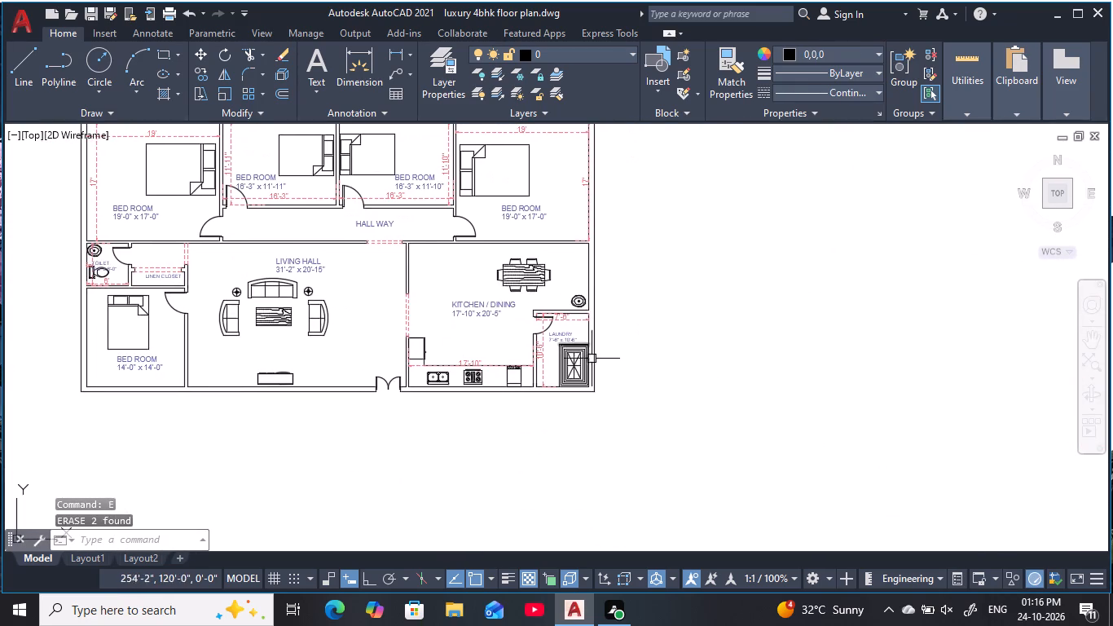
Erase the laundry room's horizontal 7'-6" and vertical 10'-6" red dimensions.
scroll(555, 338, "up", 5)
left_click(684, 224)
left_click(624, 173)
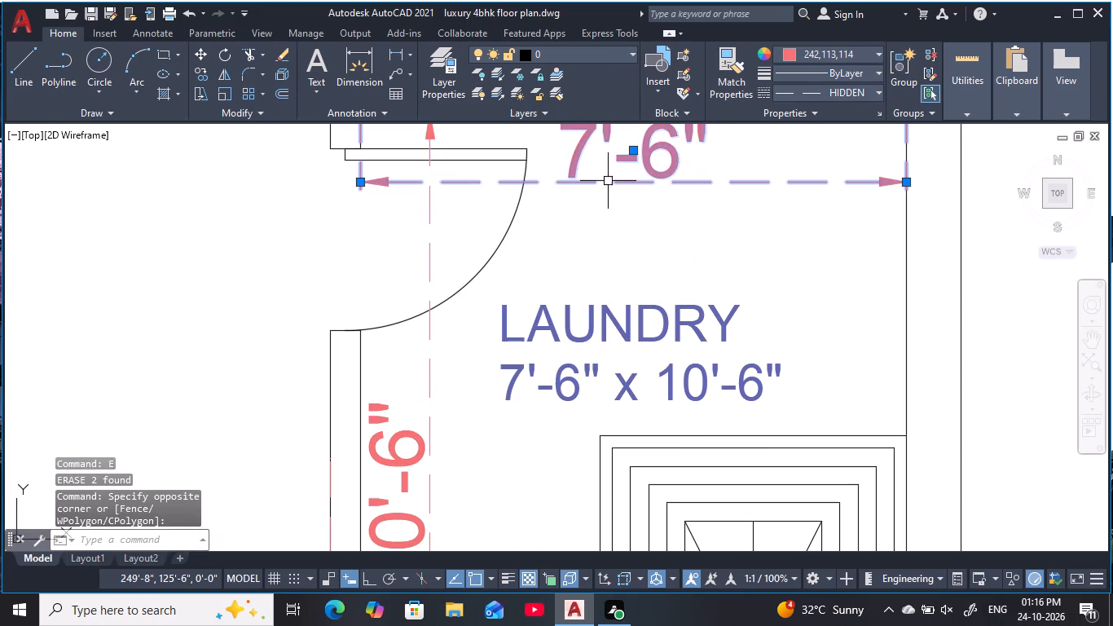
key("e")
key("space")
left_click(479, 420)
left_click(396, 382)
key("space")
Erase the 17'-10" red dimension along the kitchen counter.
scroll(399, 373, "down", 2)
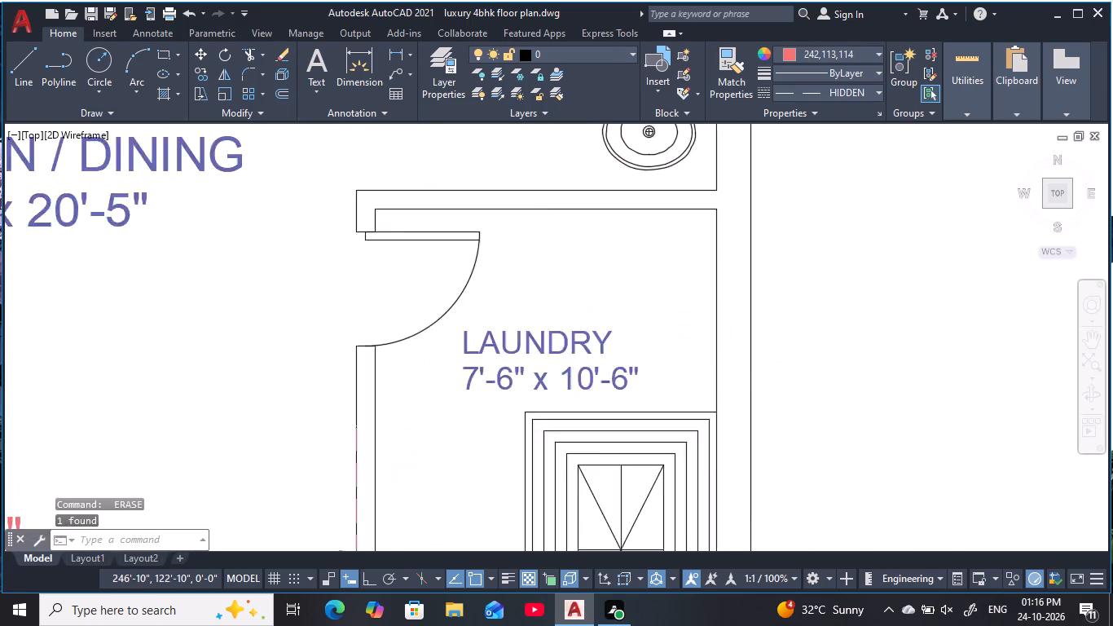
middle_click_drag(406, 373, 478, 520)
scroll(480, 524, "down", 2)
middle_click_drag(447, 439, 581, 208)
scroll(509, 318, "up", 2)
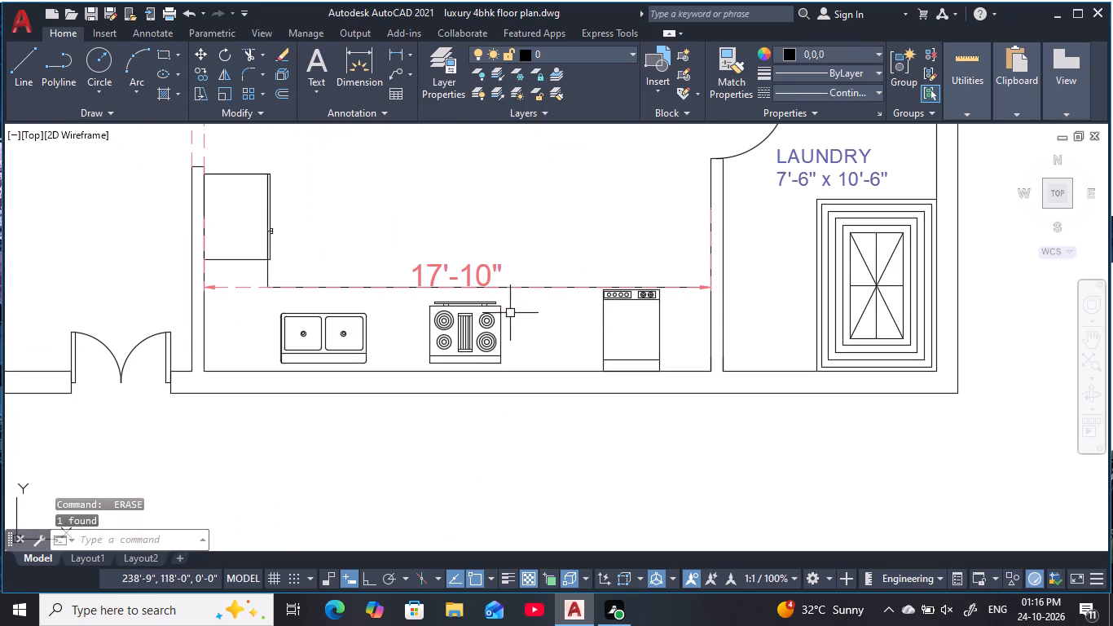
left_click(486, 289)
key("space")
Erase the 16'-3" and 11'-10" red dimensions of the 16'-3" x 11'-10" bedroom.
scroll(504, 218, "down", 2)
middle_click_drag(508, 219, 576, 392)
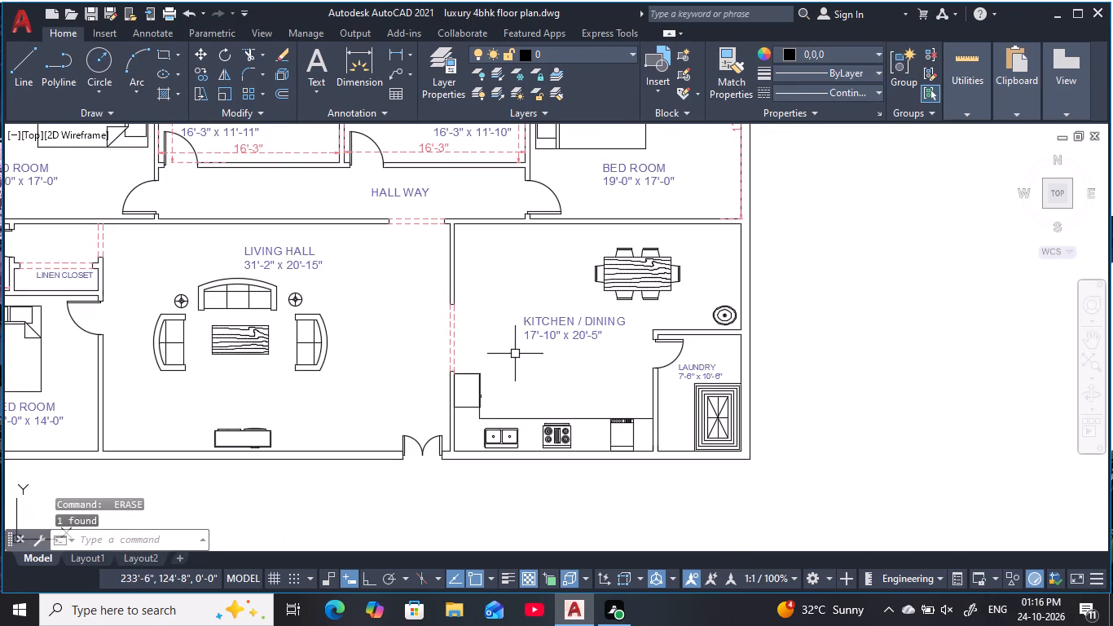
middle_click_drag(542, 258, 559, 455)
scroll(528, 337, "up", 2)
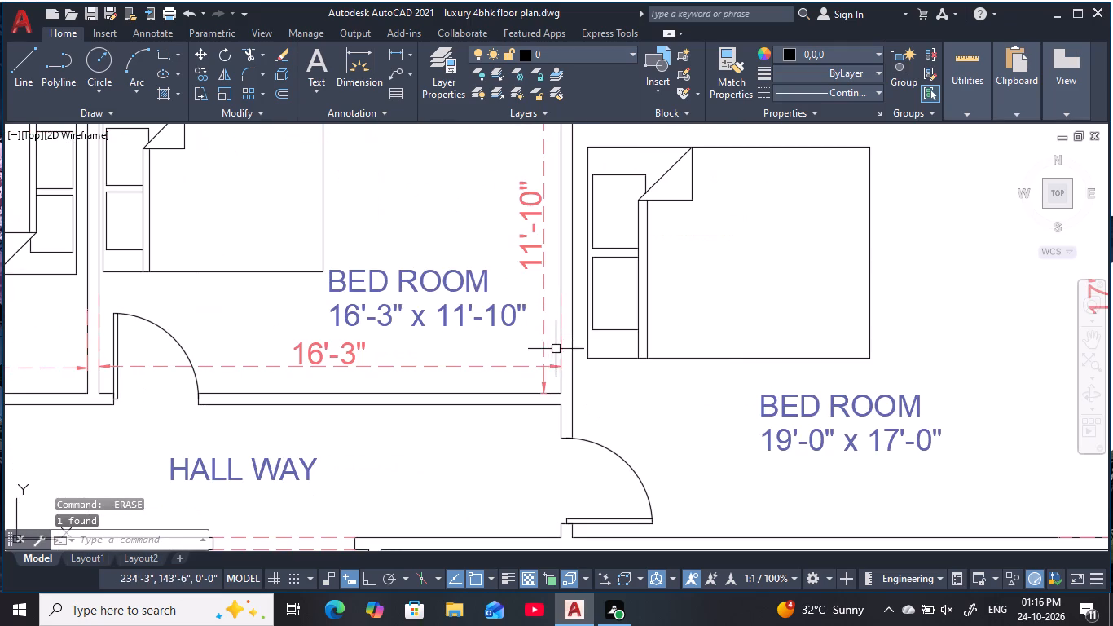
scroll(557, 365, "up", 2)
left_click(558, 407)
left_click(490, 351)
key("space")
Erase the 16'-3" and 11'-11" red dimensions of the 16'-3" x 11'-11" bedroom.
scroll(394, 346, "down", 2)
middle_click_drag(395, 346, 775, 355)
scroll(495, 331, "down", 2)
scroll(328, 353, "up", 3)
middle_click_drag(156, 327, 486, 359)
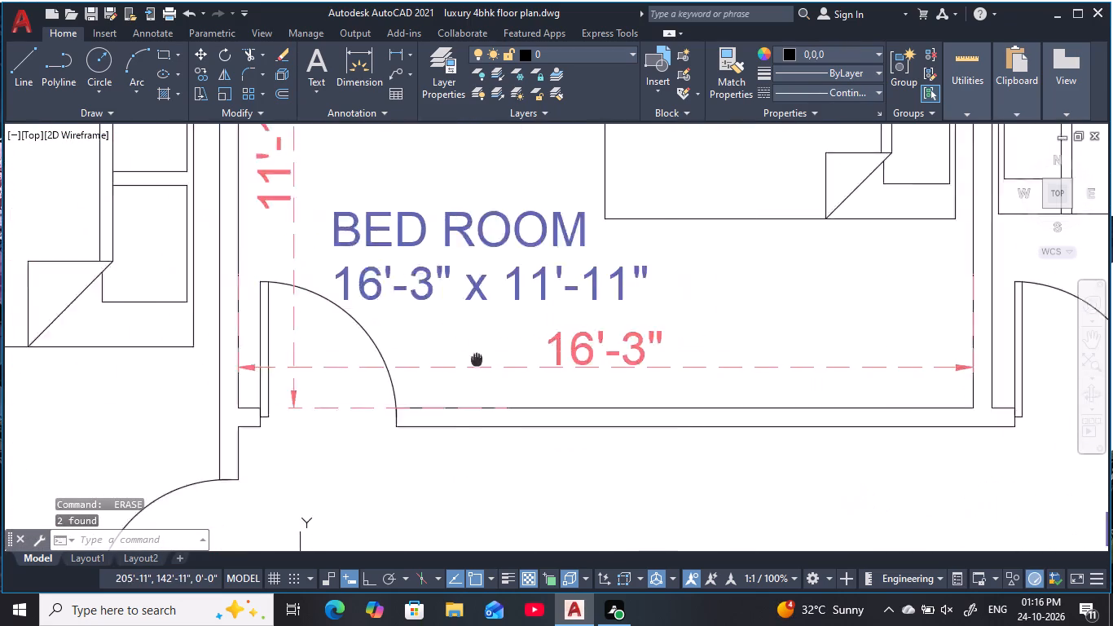
middle_click_drag(486, 359, 549, 359)
left_click(473, 443)
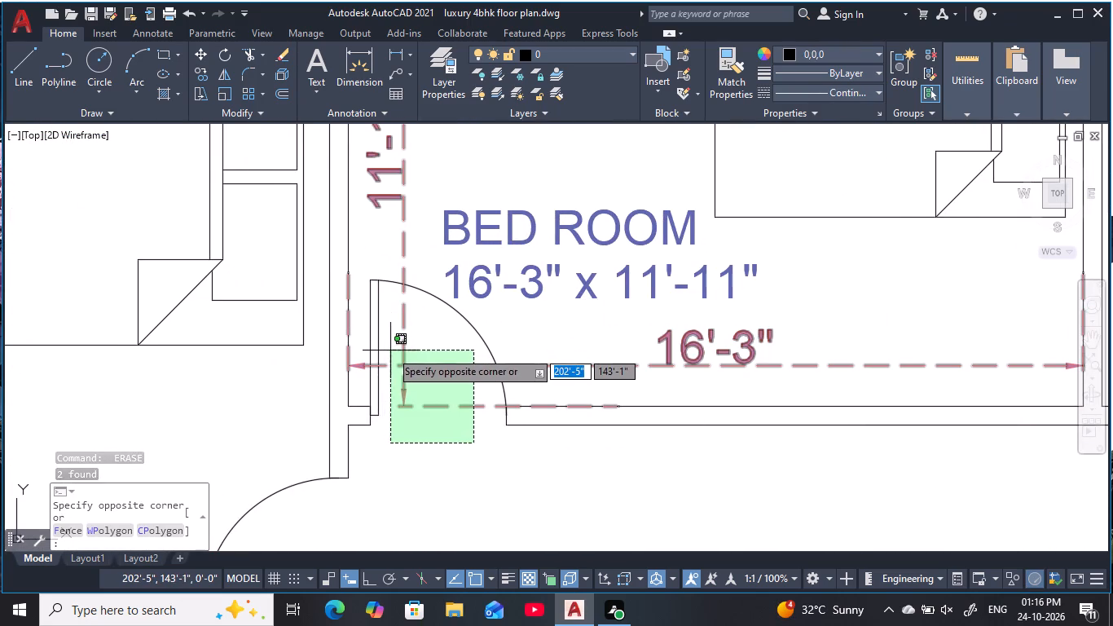
left_click(390, 350)
key("space")
Erase the 19' and 17' red dimensions of the west 19'-0" x 17'-0" bedroom.
scroll(299, 368, "down", 3)
middle_click_drag(227, 373, 598, 364)
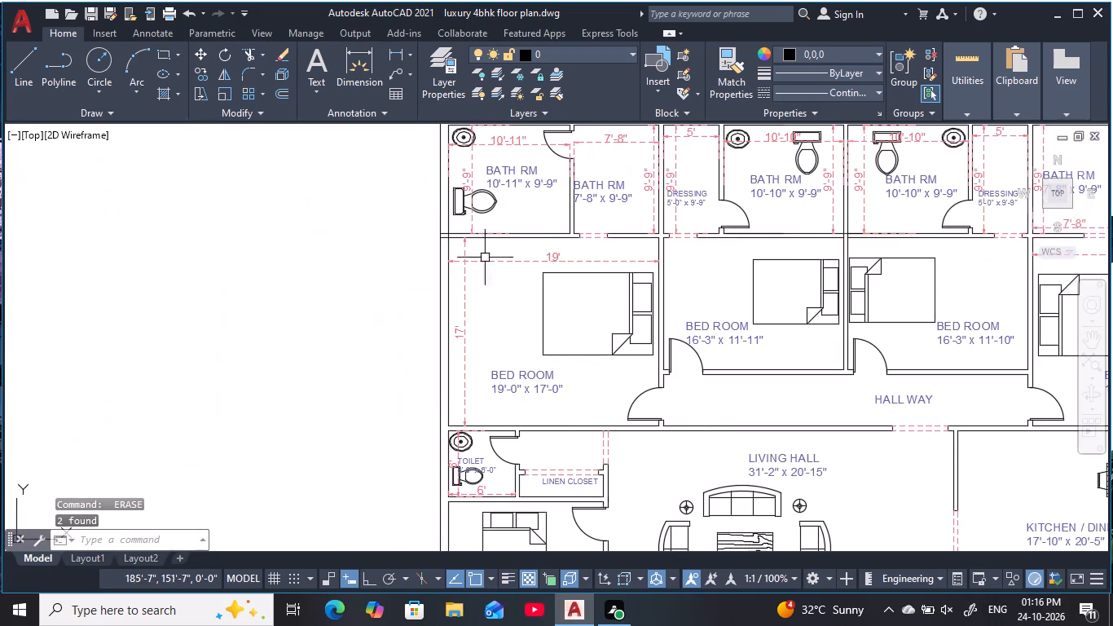
scroll(479, 249, "up", 2)
left_click(495, 332)
left_click(420, 276)
key("space")
Erase the 9'-9" and 10'-11" red dimensions of the northwest corner bathroom.
scroll(478, 302, "down", 3)
middle_click_drag(487, 306, 462, 390)
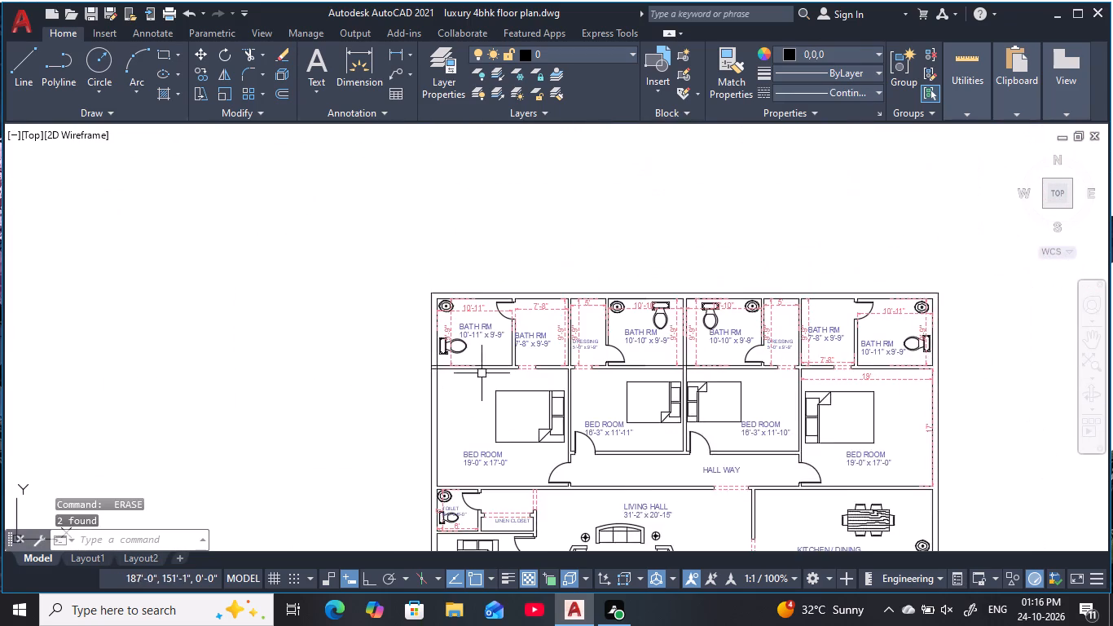
scroll(465, 318, "up", 4)
left_click(446, 306)
left_click(380, 296)
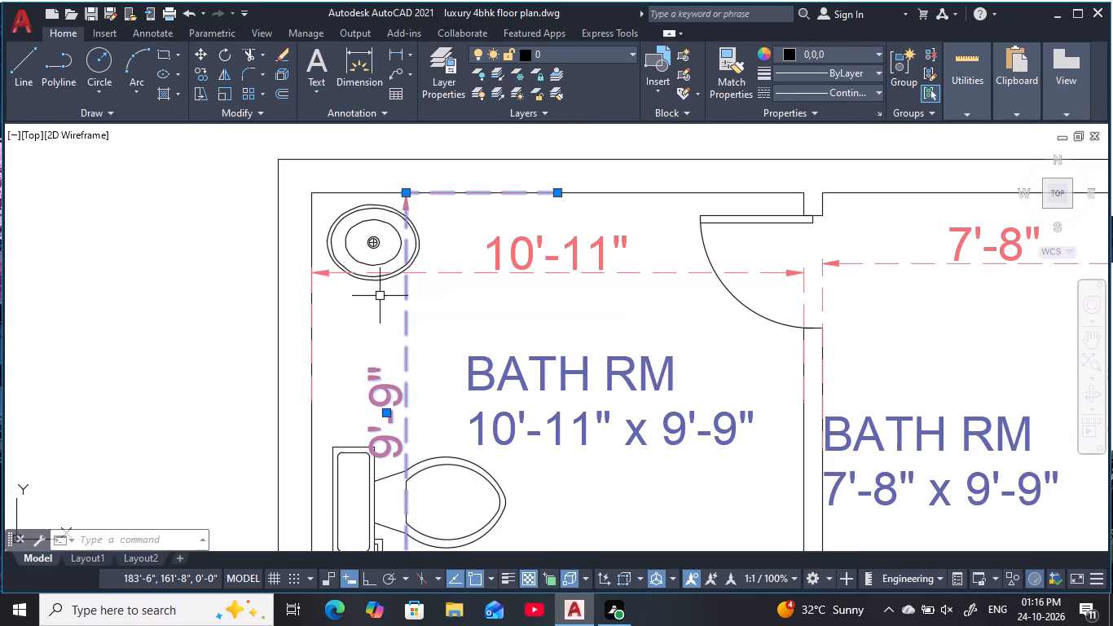
key("space")
left_click(481, 293)
left_click(461, 253)
key("space")
Erase the 7'-8" and 9'-9" dimensions of the western 7'-8" bathroom and the 5' and 9'-9" dimensions of its neighbouring dressing room.
middle_click_drag(525, 299, 237, 337)
scroll(271, 331, "down", 1)
left_click(629, 333)
left_click(580, 297)
key("space")
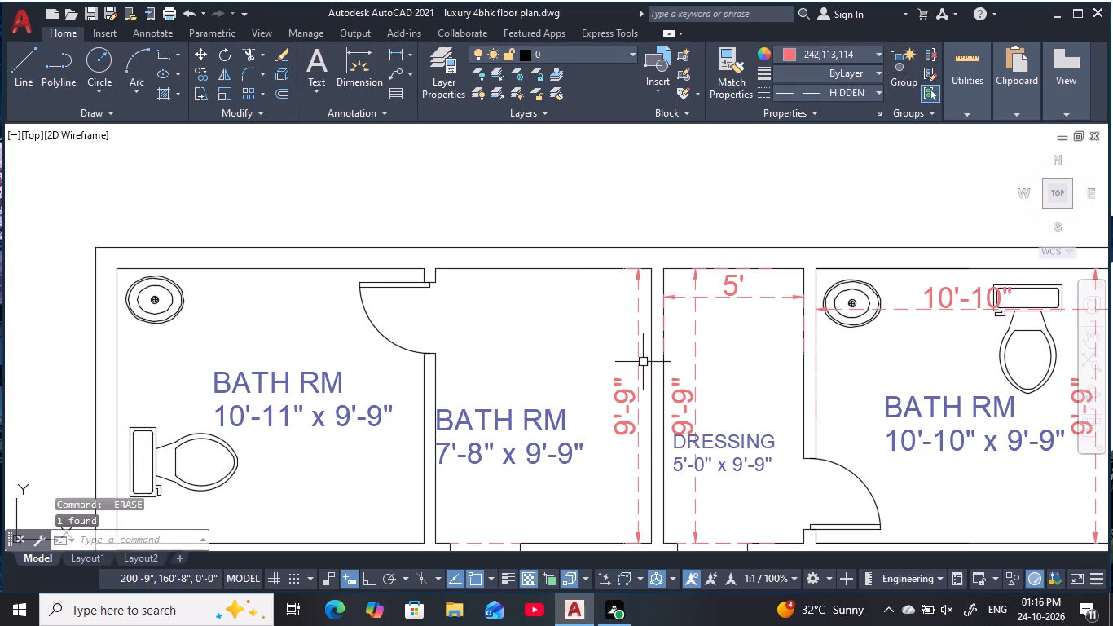
left_click(641, 370)
key("space")
left_click(728, 324)
left_click(671, 280)
key("space")
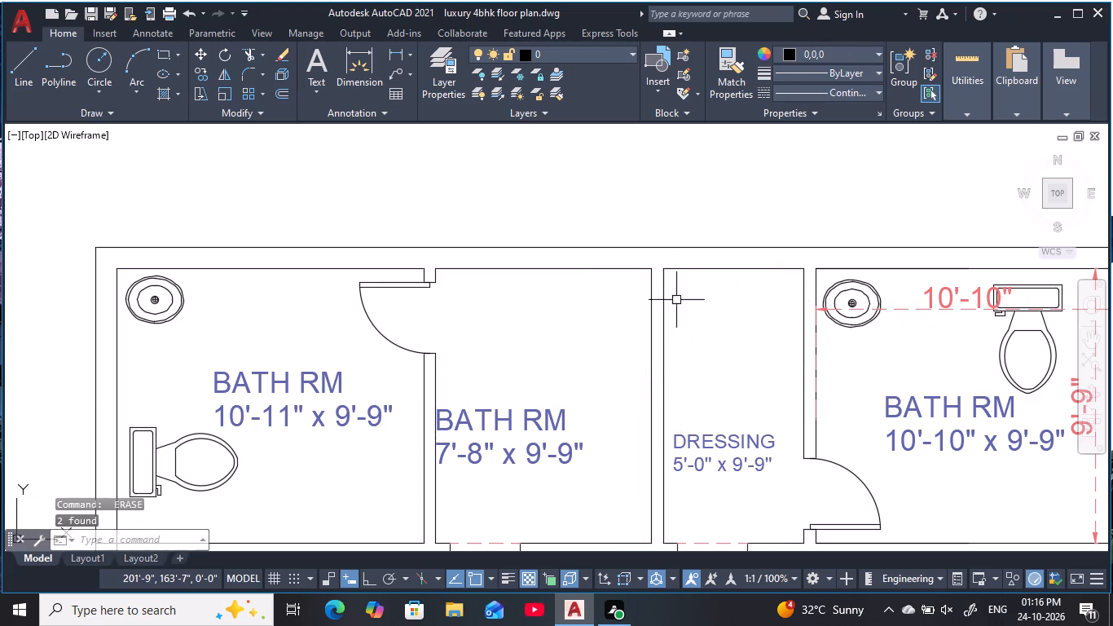
Erase the 10'-10" and 9'-9" red dimensions of the western 10'-10" x 9'-9" bathroom.
middle_click_drag(707, 333, 268, 322)
left_click(524, 317)
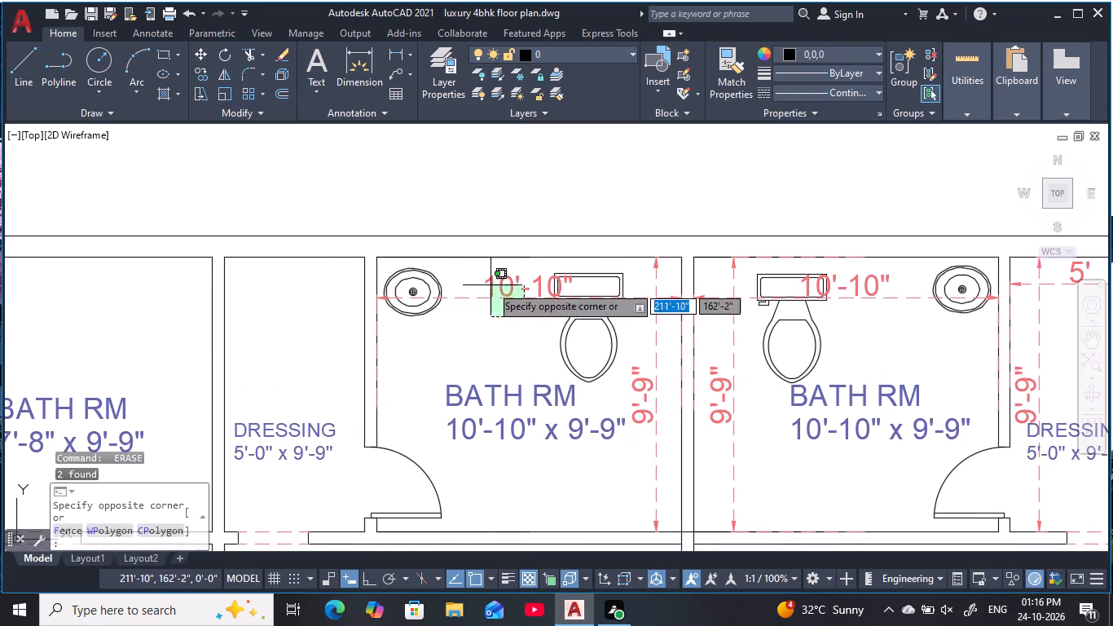
left_click(486, 284)
key("space")
left_click(678, 360)
key("Escape")
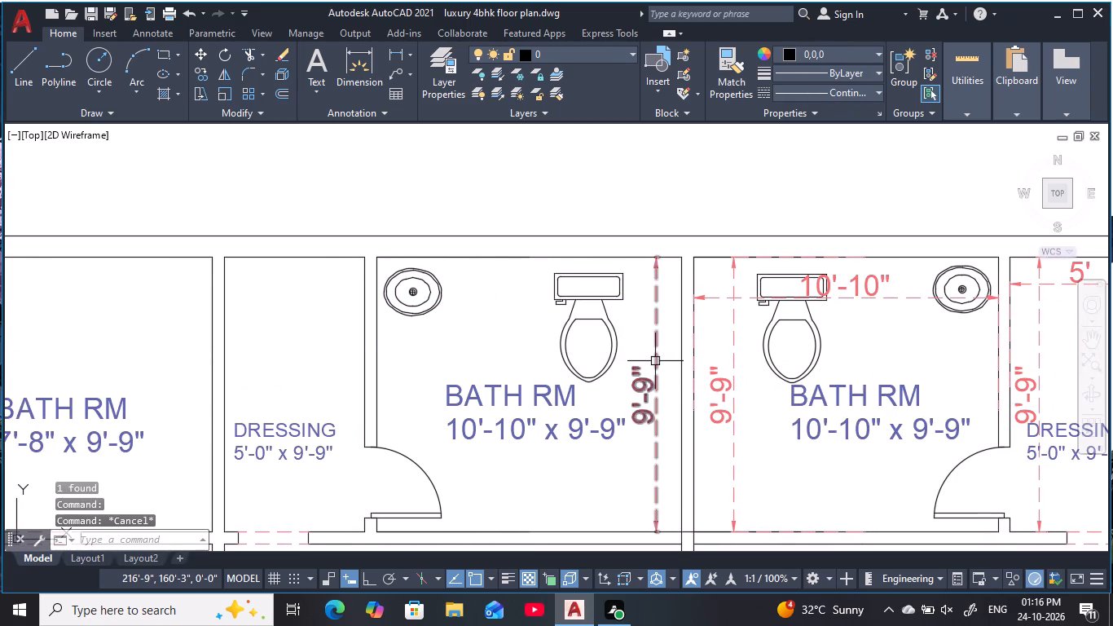
left_click(666, 364)
left_click(641, 358)
key("space")
Erase the 9'-9" and 10'-10" red dimensions of the eastern 10'-10" x 9'-9" bathroom.
left_click(733, 328)
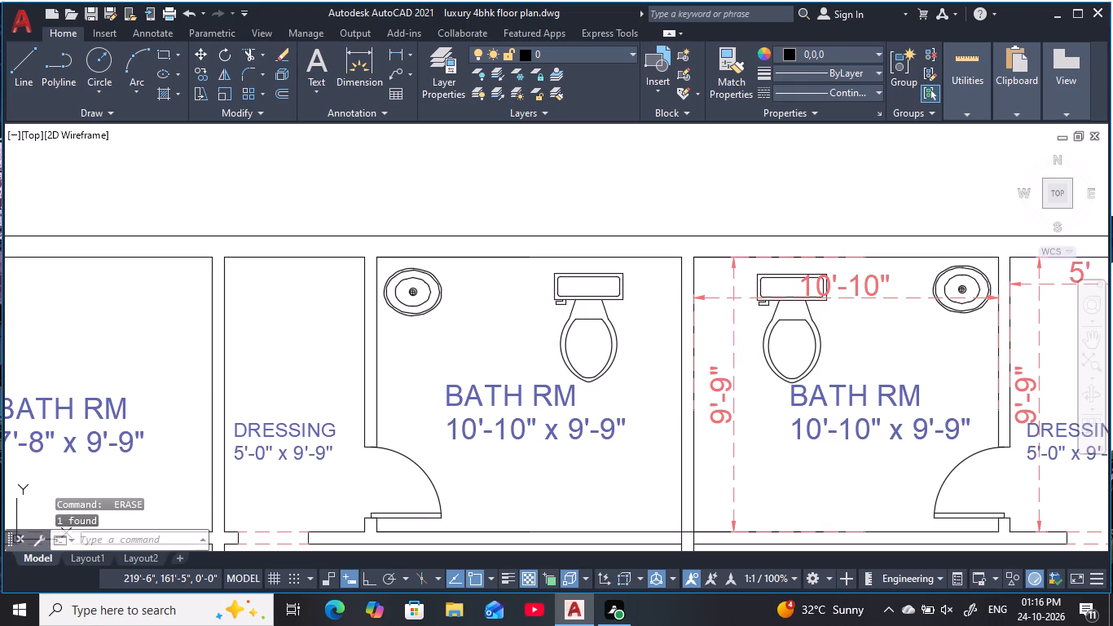
key("space")
left_click(725, 307)
left_click(718, 291)
key("space")
Erase the 5' and 9'-9" red dimensions of the eastern dressing room.
middle_click_drag(735, 338, 342, 342)
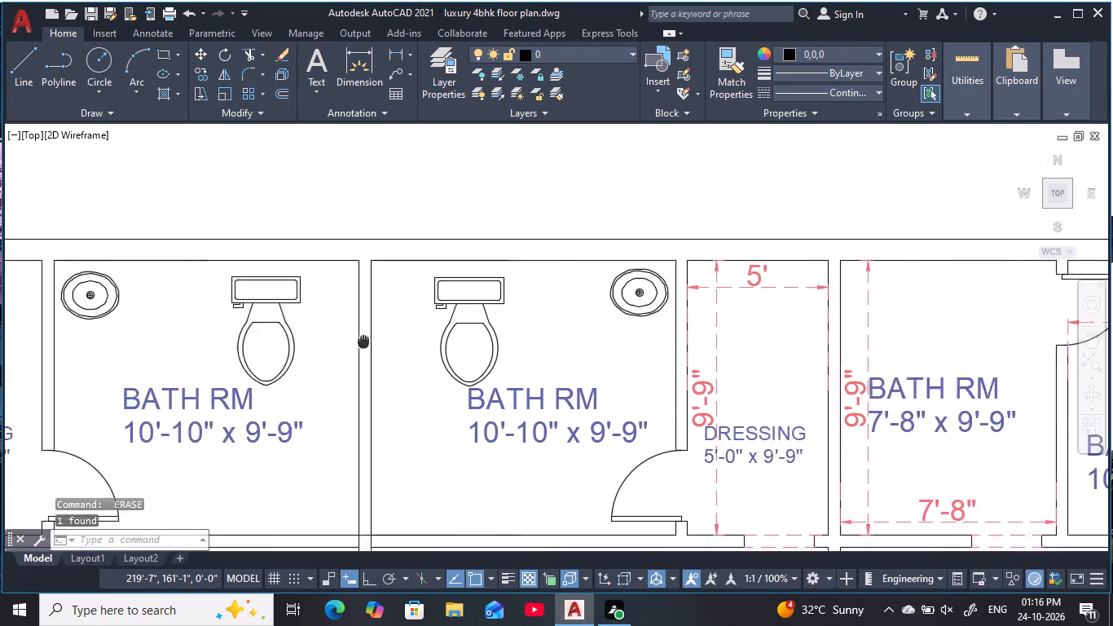
middle_click_drag(342, 342, 284, 342)
left_click(627, 311)
left_click(586, 276)
key("space")
Erase the 9'-9" and 7'-8" red dimensions of the eastern 7'-8" x 9'-9" bathroom.
middle_click_drag(609, 325, 404, 325)
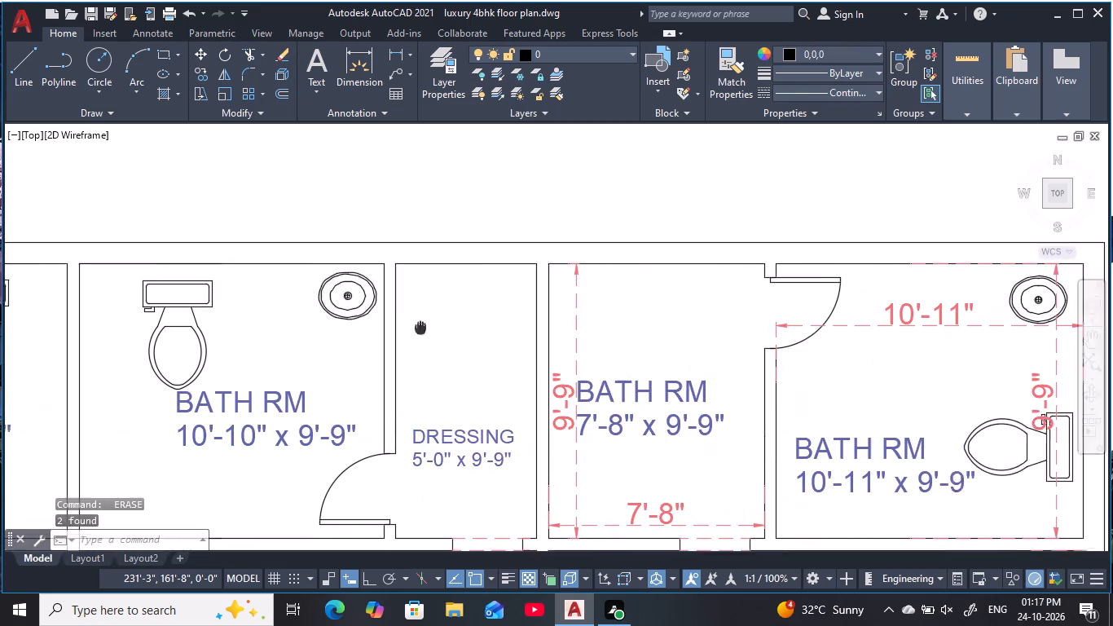
middle_click_drag(404, 325, 367, 316)
left_click(538, 306)
left_click(492, 300)
key("space")
middle_click_drag(597, 313, 526, 228)
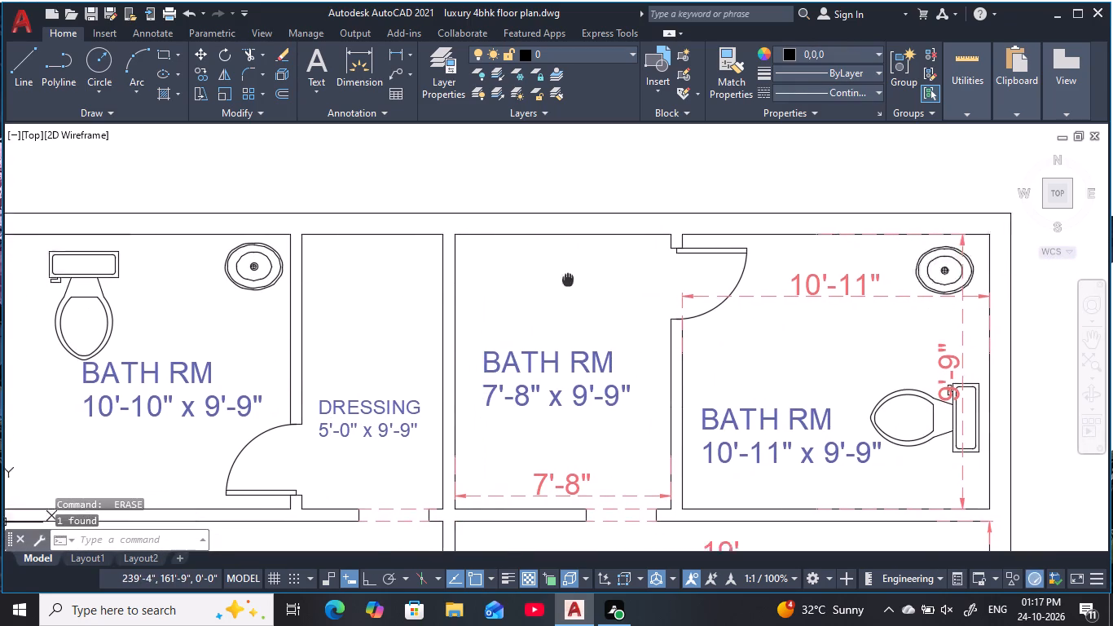
middle_click_drag(526, 228, 517, 214)
scroll(561, 425, "up", 2)
left_click(552, 411)
left_click(520, 377)
key("space")
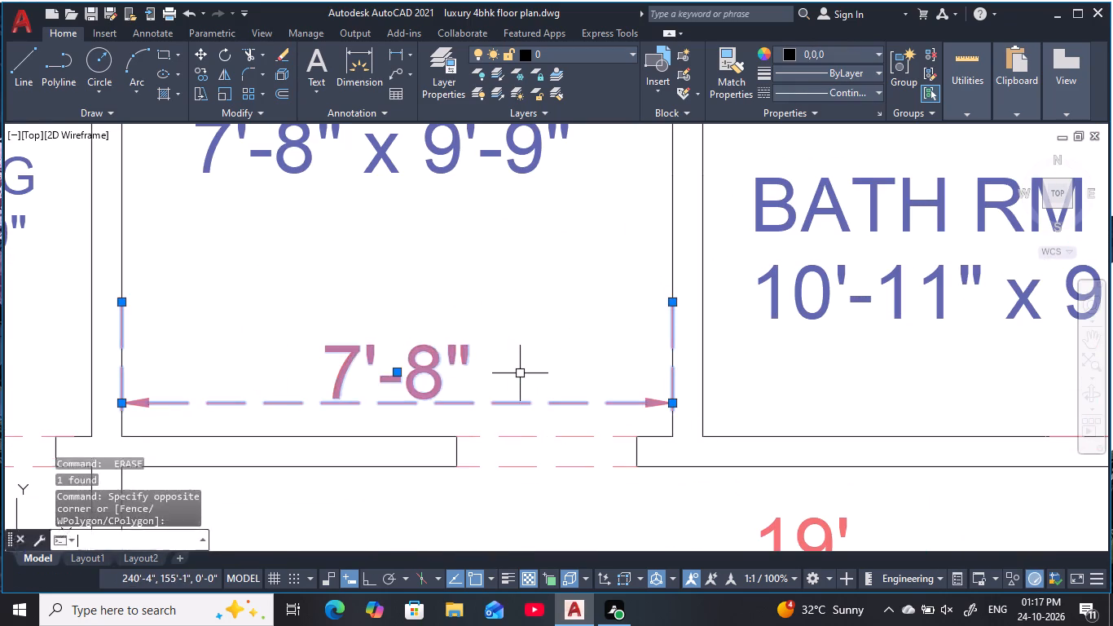
Erase the 10'-11" and 9'-9" red dimensions of the northeast corner bathroom.
middle_click_drag(512, 368, 441, 418)
scroll(441, 418, "down", 4)
scroll(553, 353, "up", 3)
left_click_drag(554, 358, 548, 349)
left_click(494, 289)
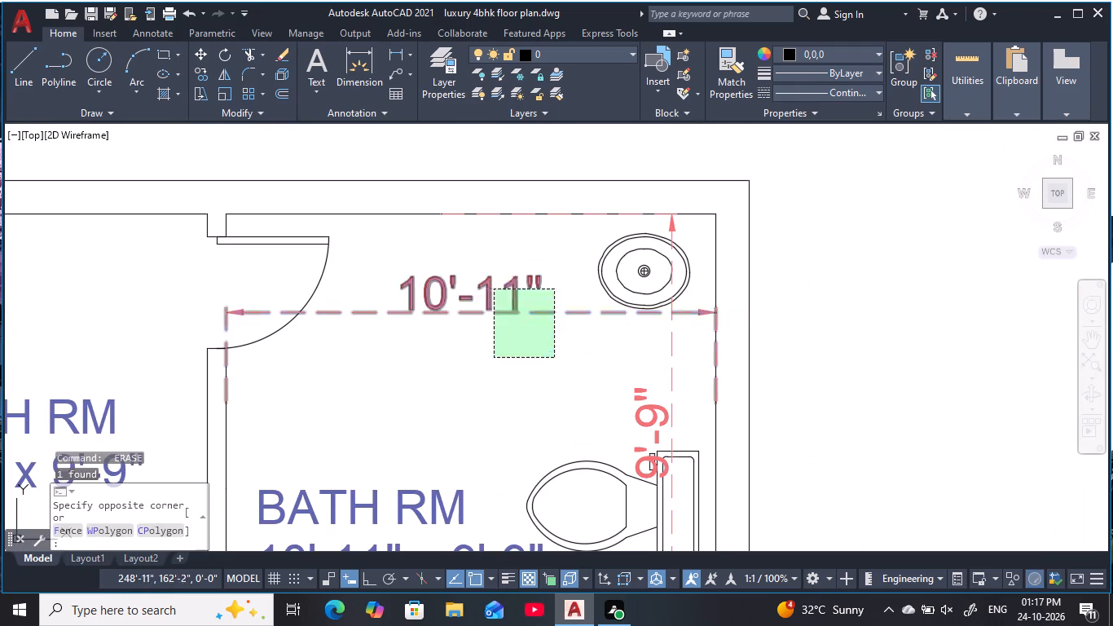
key("space")
left_click(676, 369)
left_click(636, 373)
key("space")
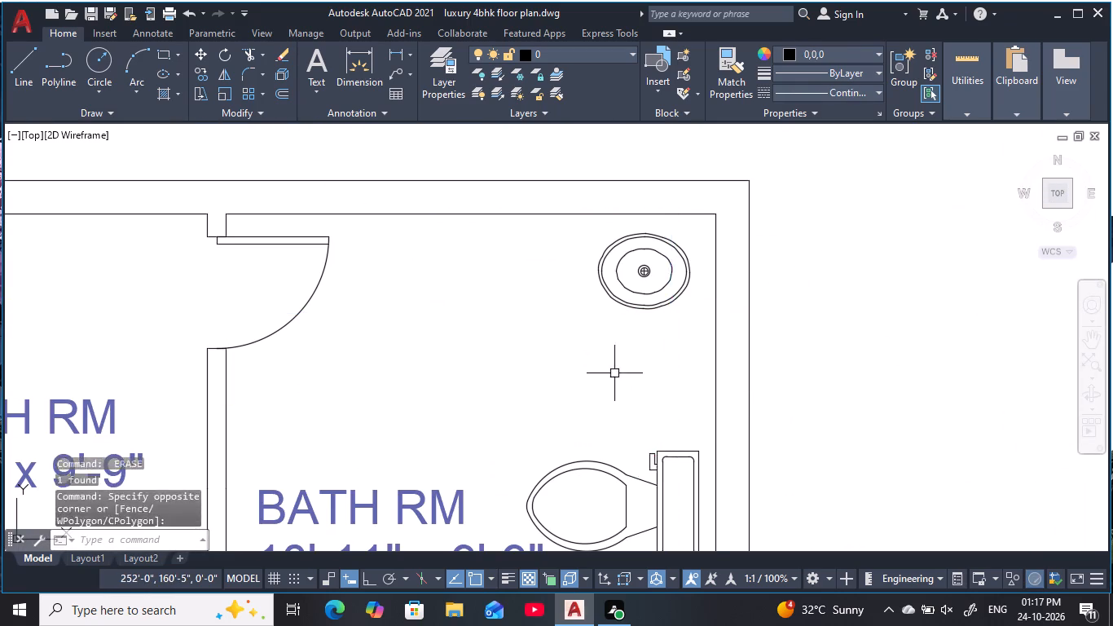
Erase the 19' and 17' red dimensions of the east 19'-0" x 17'-0" bedroom.
scroll(561, 392, "down", 2)
middle_click_drag(552, 395, 594, 249)
left_click_drag(592, 434, 590, 423)
left_click(547, 372)
key("space")
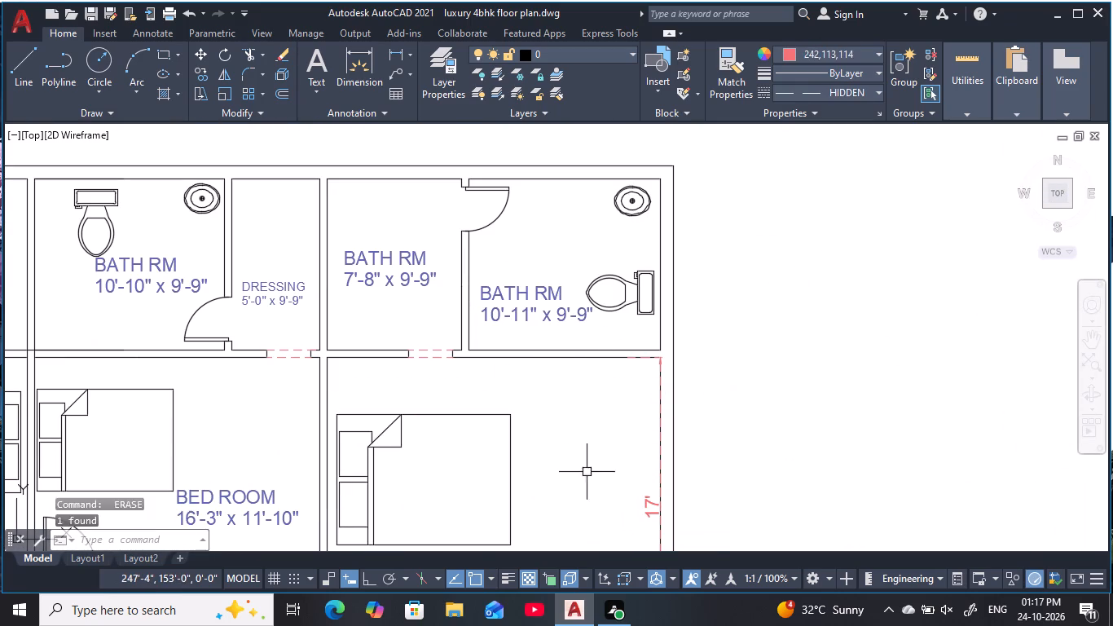
middle_click_drag(596, 462, 545, 293)
left_click(608, 380)
key("space")
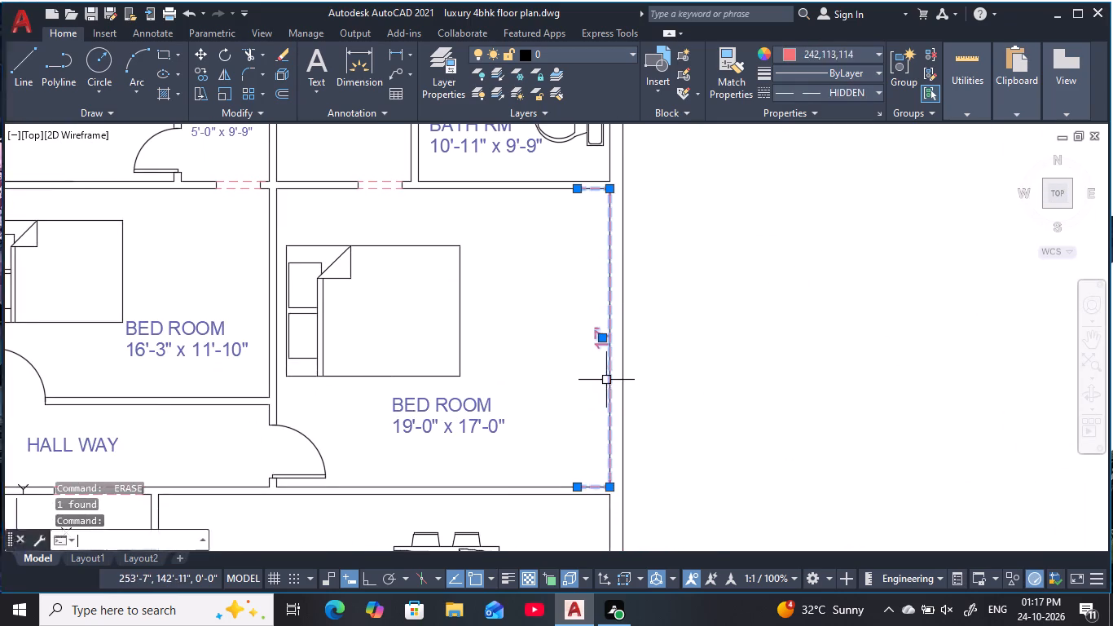
Add a vertical linear dimension for the house's overall depth, between its two west outer corners, placed outside the west wall.
middle_click_drag(447, 410, 743, 276)
scroll(752, 270, "down", 2)
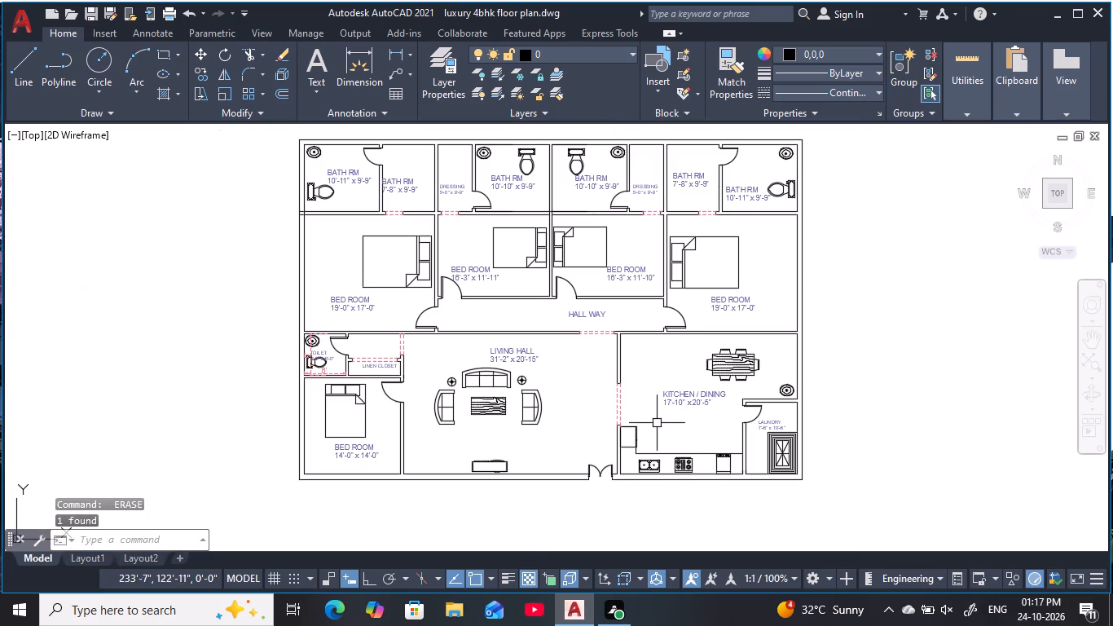
middle_click_drag(653, 370, 670, 395)
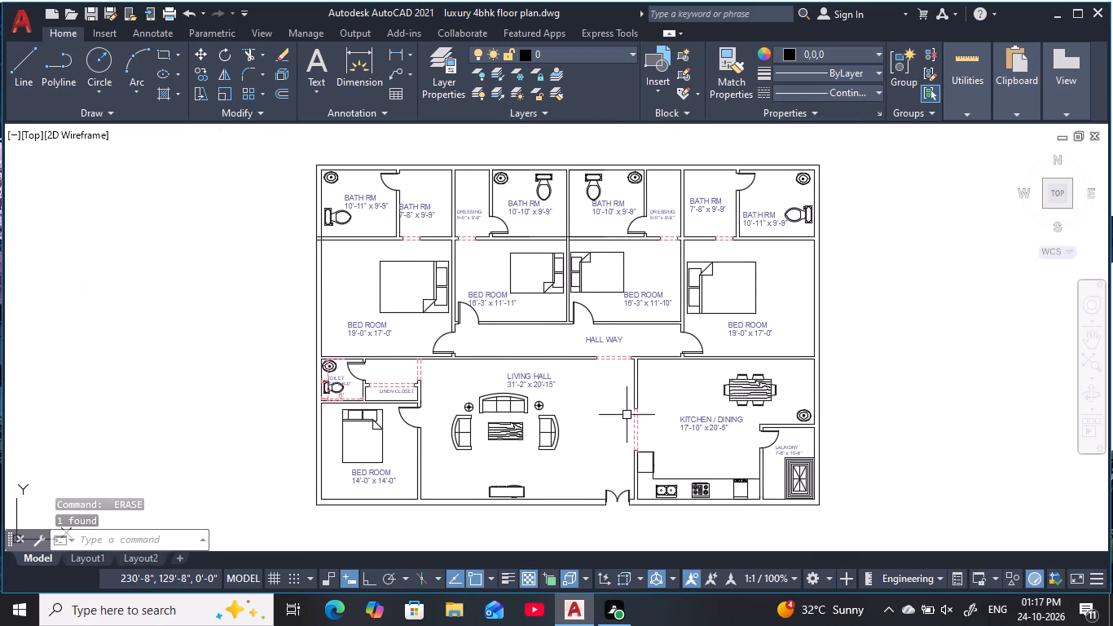
scroll(597, 421, "up", 1)
scroll(597, 421, "down", 1)
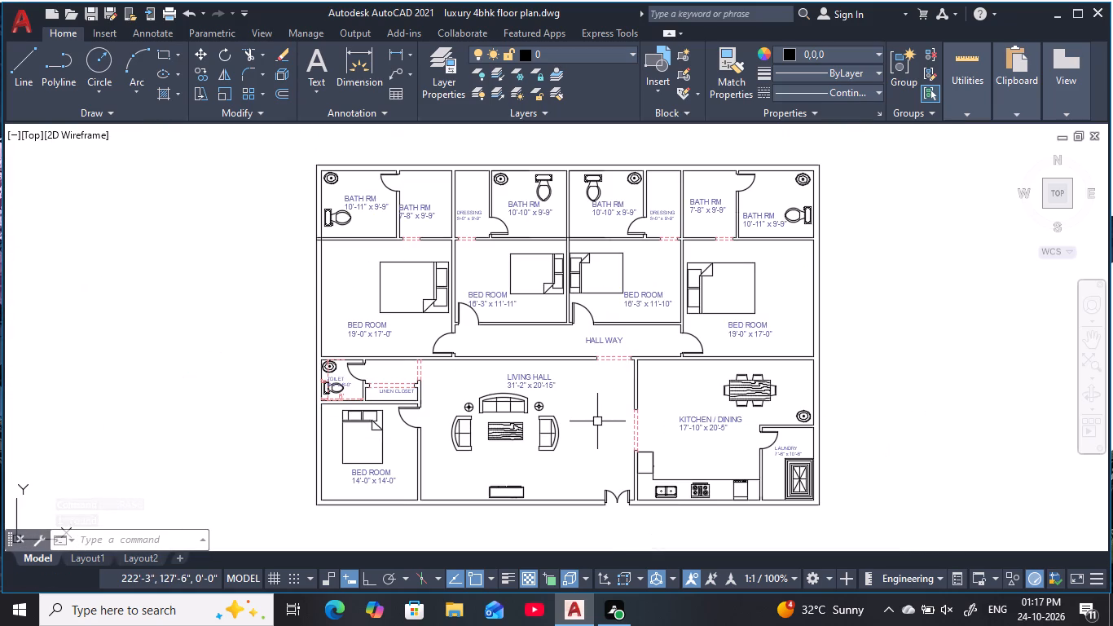
middle_click_drag(597, 421, 602, 431)
key("Escape")
key("Escape")
key("Escape")
key("Escape")
key("d")
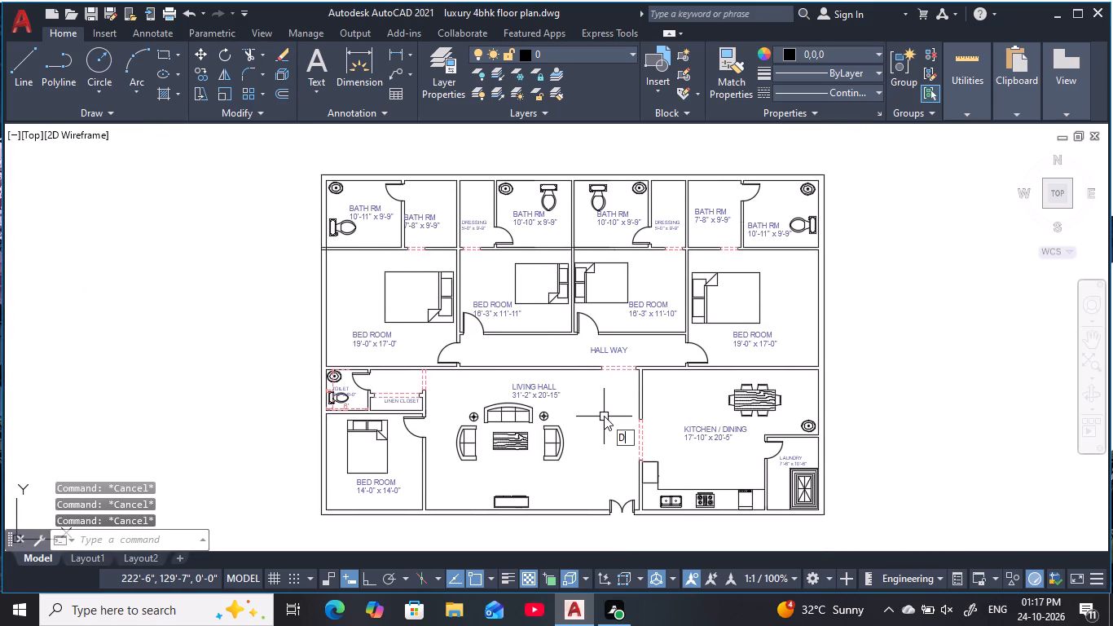
type("LI")
key("space")
middle_click_drag(330, 183, 336, 205)
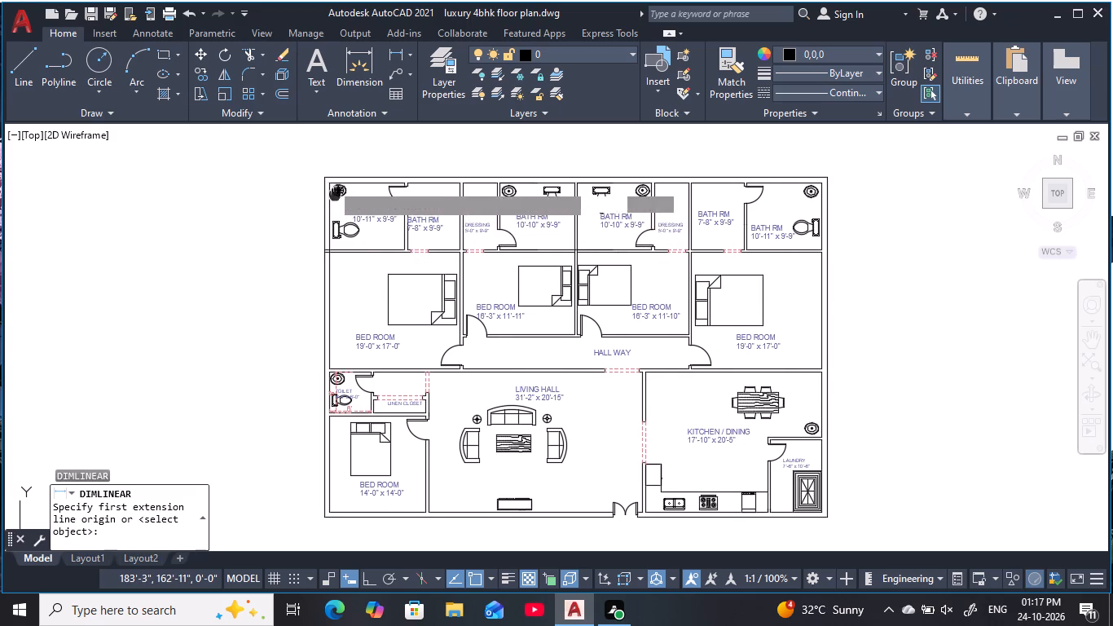
middle_click_drag(336, 205, 330, 218)
scroll(354, 203, "up", 1)
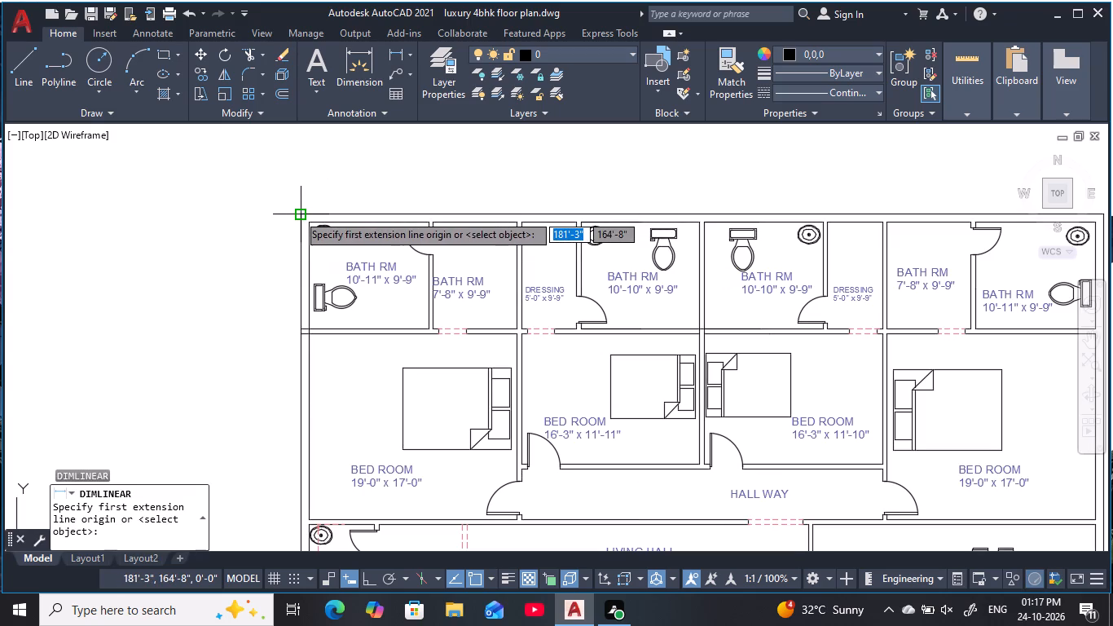
left_click(297, 214)
middle_click_drag(255, 230, 344, 72)
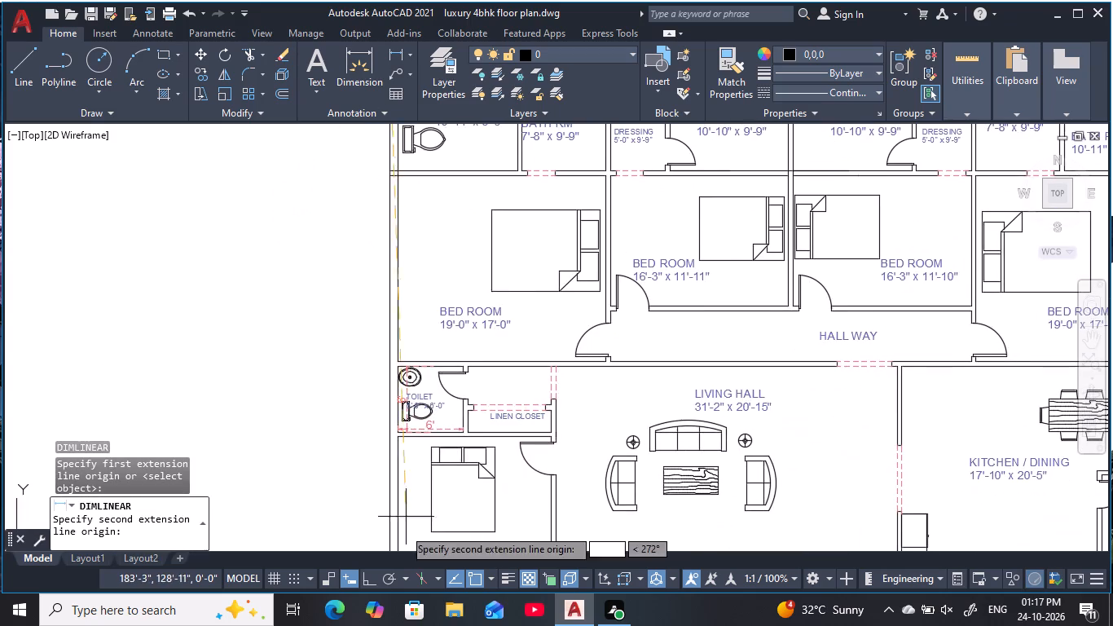
middle_click_drag(404, 526, 403, 321)
left_click(388, 395)
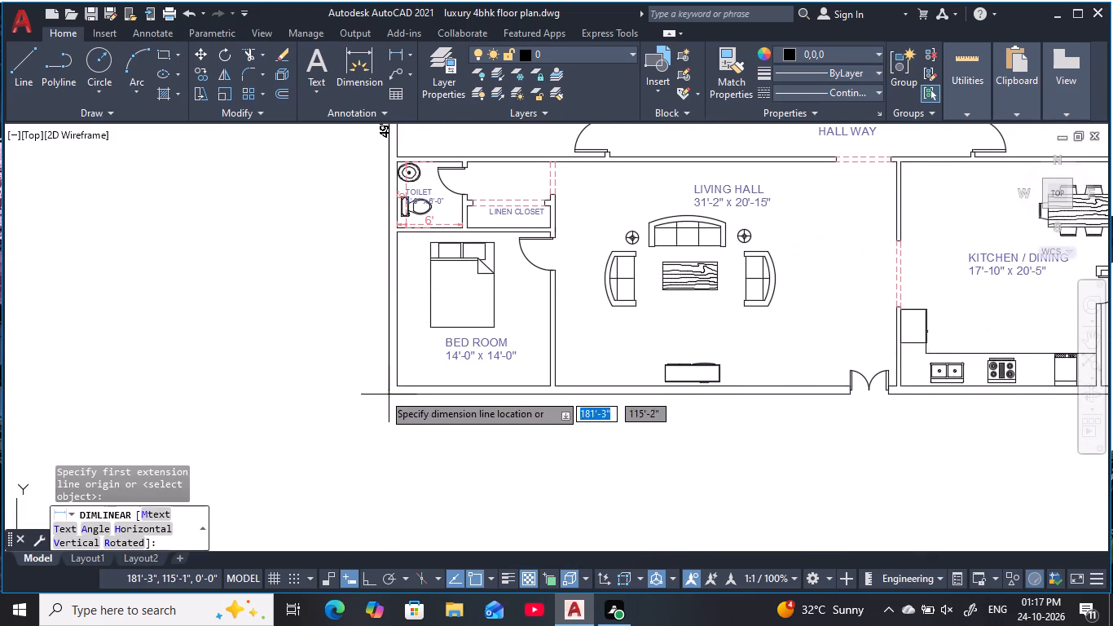
left_click(353, 384)
Add a horizontal linear dimension for the house's overall width, between its two south outer corners, placed below the south wall.
middle_click_drag(573, 400, 334, 377)
key("space")
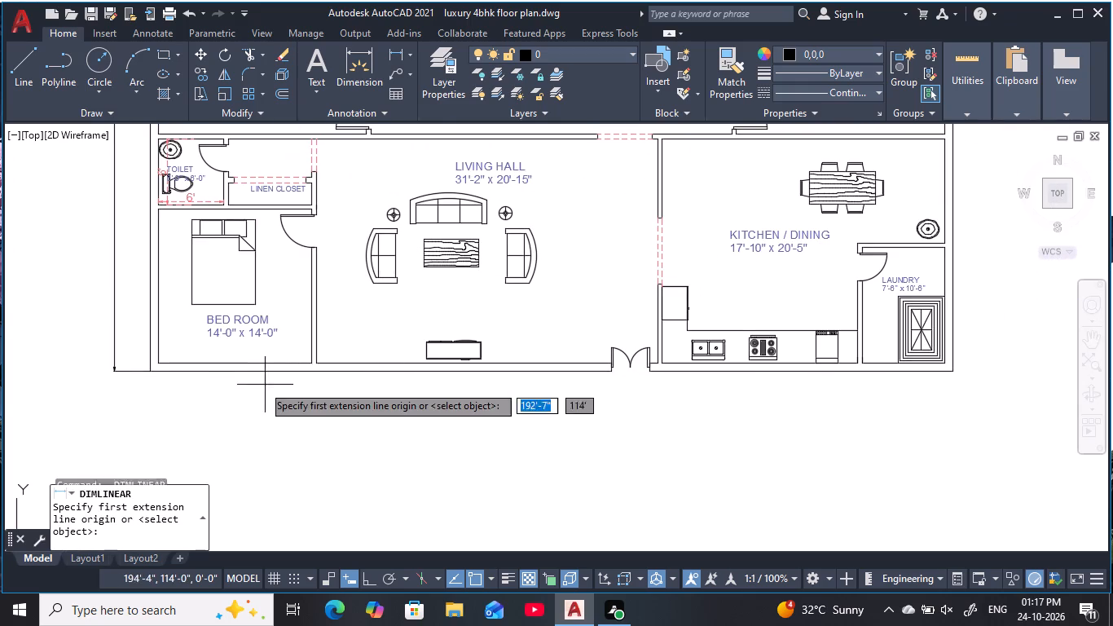
left_click(152, 374)
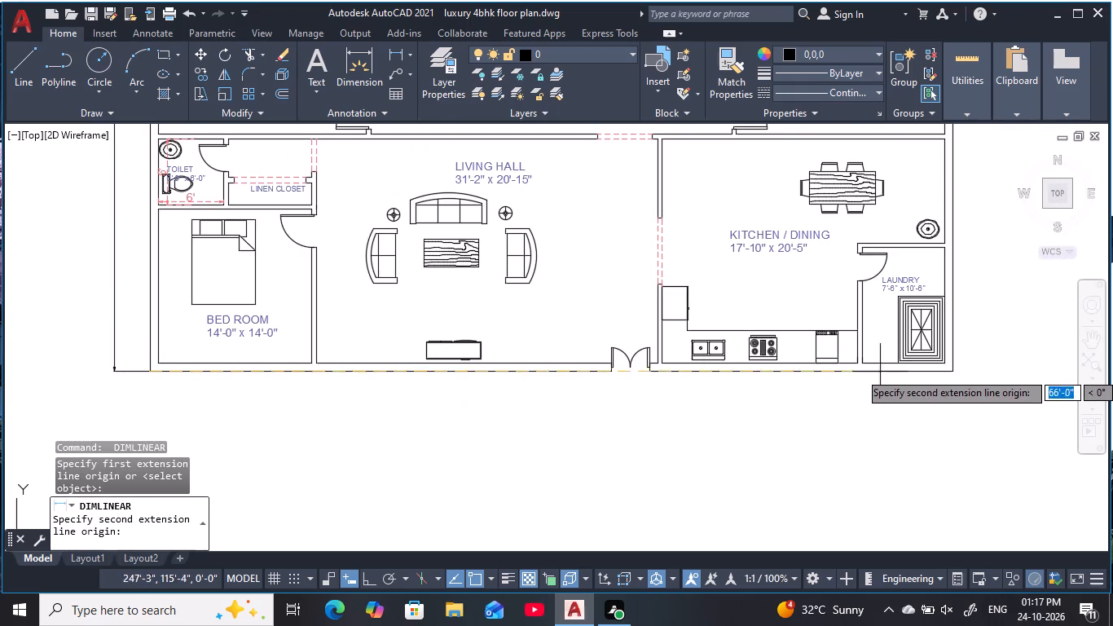
left_click(954, 373)
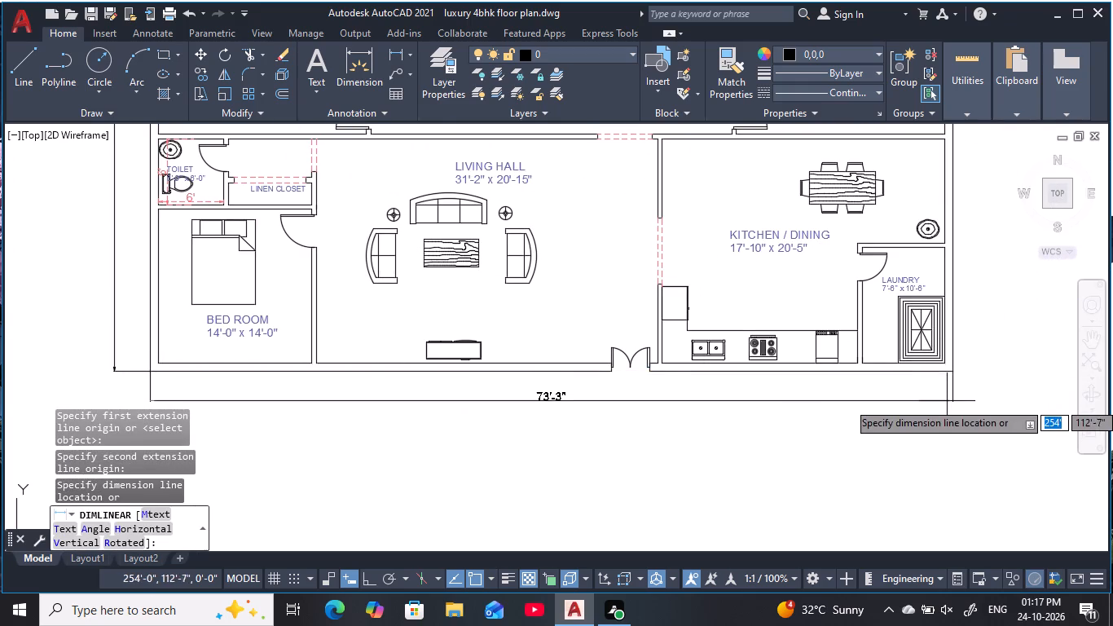
left_click(942, 403)
key("Escape")
scroll(713, 326, "down", 2)
middle_click_drag(684, 317, 664, 395)
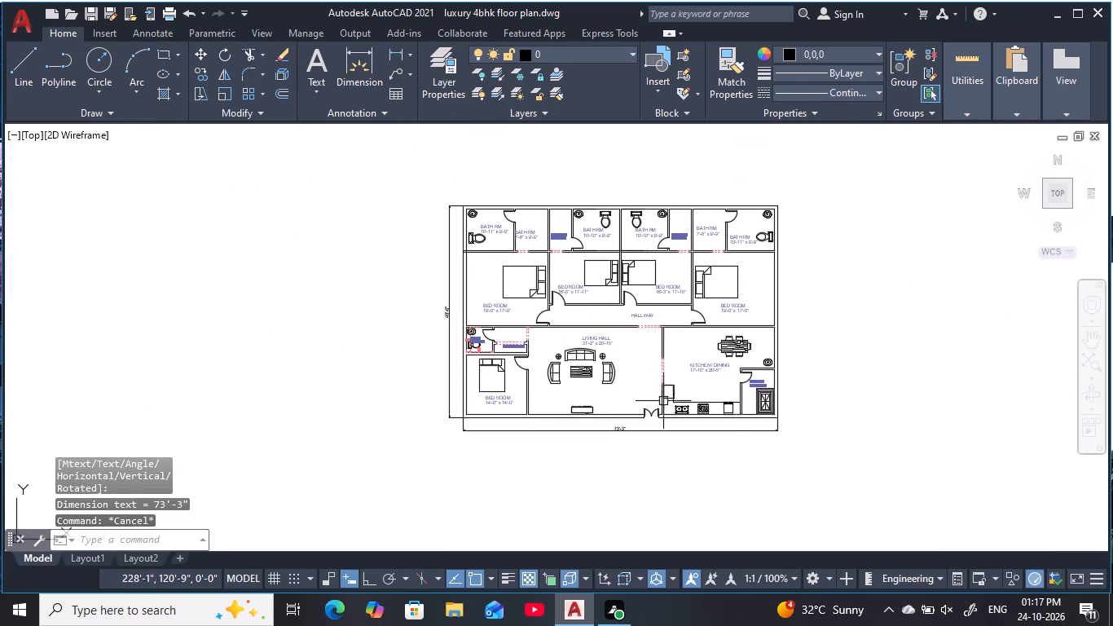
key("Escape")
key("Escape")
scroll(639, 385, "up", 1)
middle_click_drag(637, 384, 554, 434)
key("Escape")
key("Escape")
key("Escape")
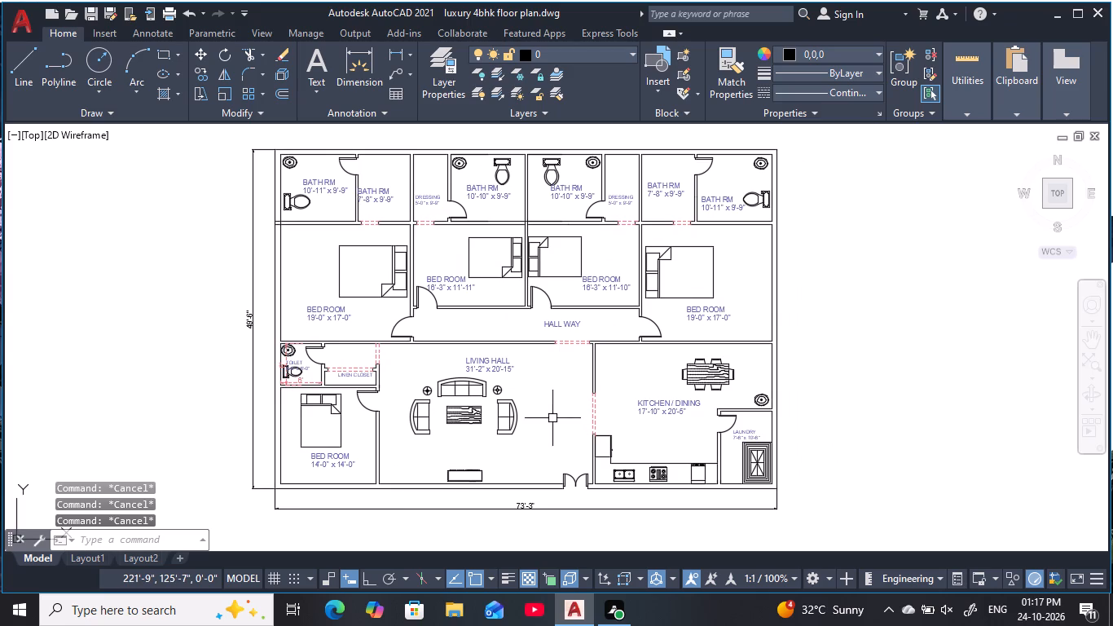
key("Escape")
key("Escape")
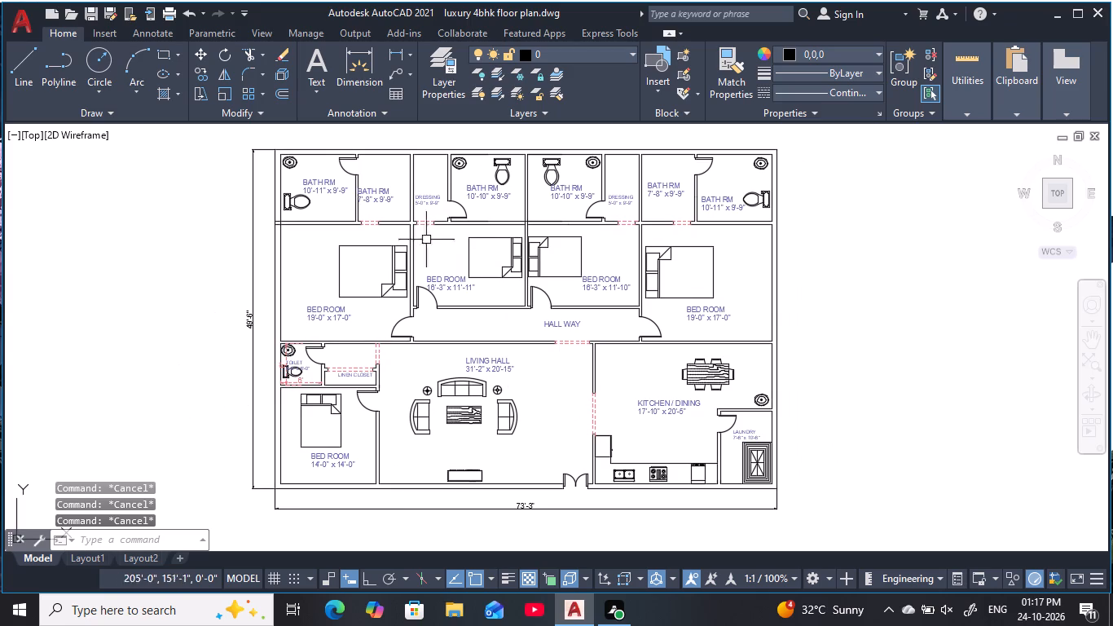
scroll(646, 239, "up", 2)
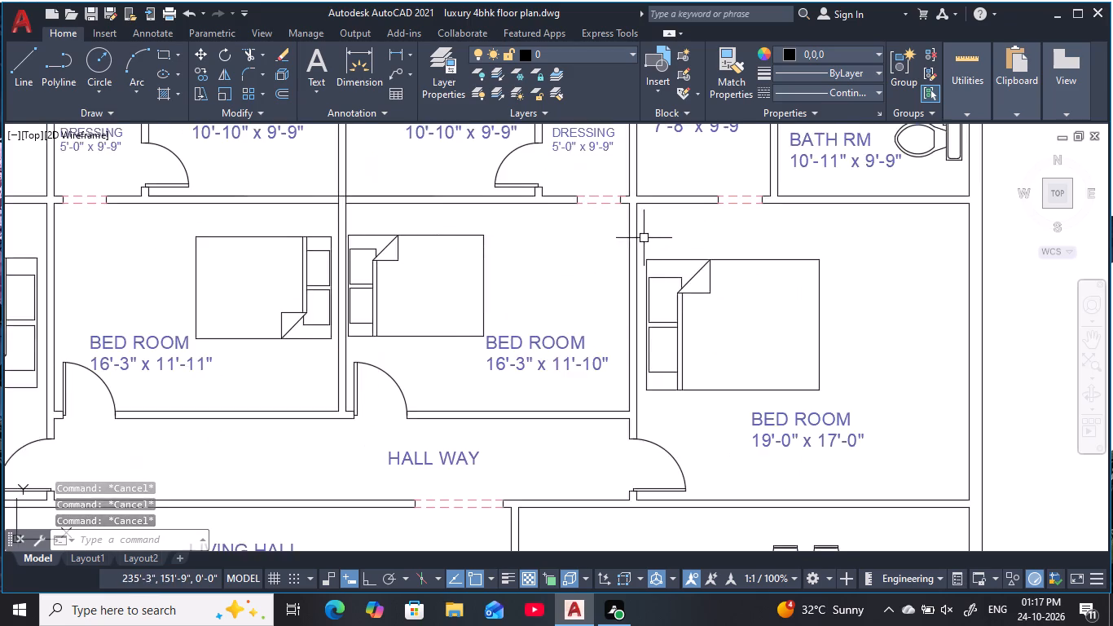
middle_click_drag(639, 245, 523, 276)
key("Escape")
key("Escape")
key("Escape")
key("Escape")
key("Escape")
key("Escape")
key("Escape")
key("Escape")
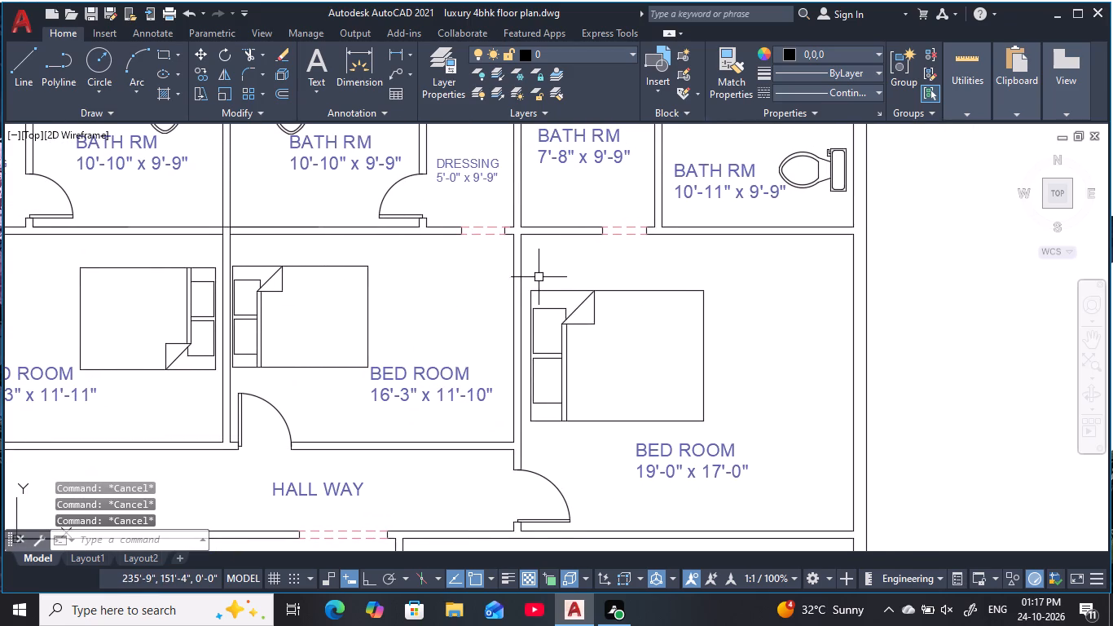
Change the room name above the east 7'-8" x 9'-9" size label to DRESSING.
scroll(557, 277, "down", 1)
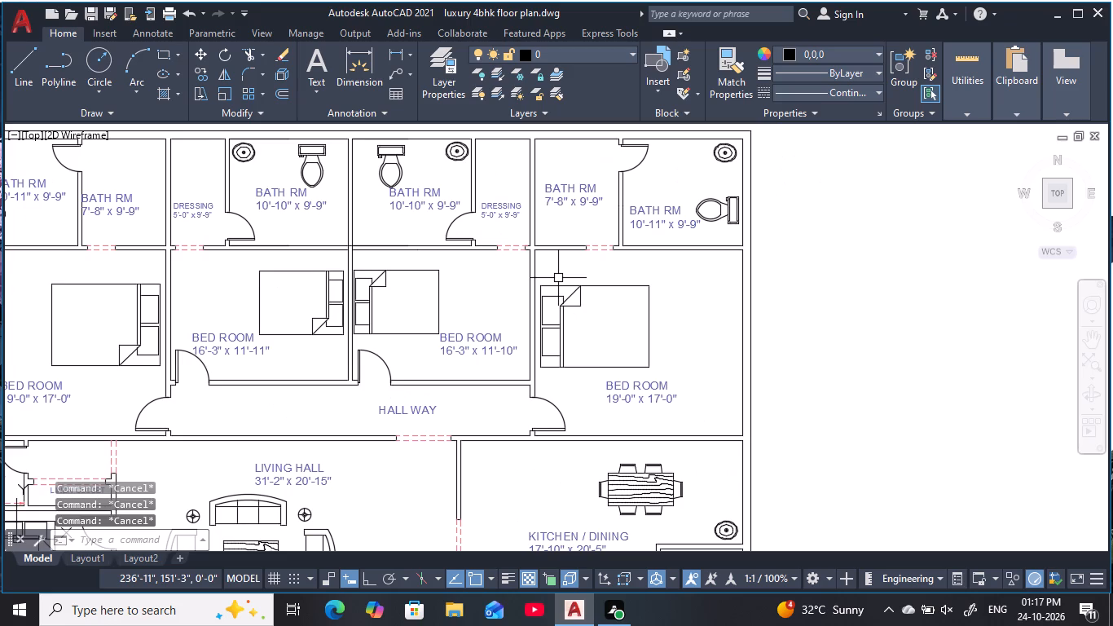
middle_click_drag(578, 209, 593, 248)
scroll(595, 226, "up", 2)
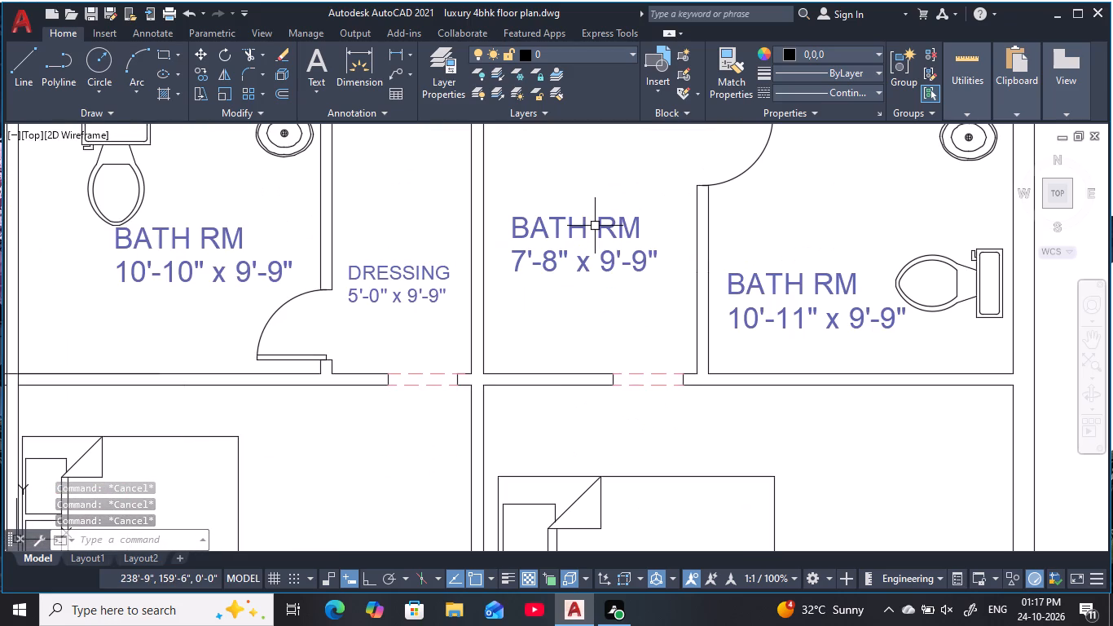
scroll(597, 233, "down", 2)
middle_click_drag(601, 241, 610, 278)
scroll(610, 278, "up", 1)
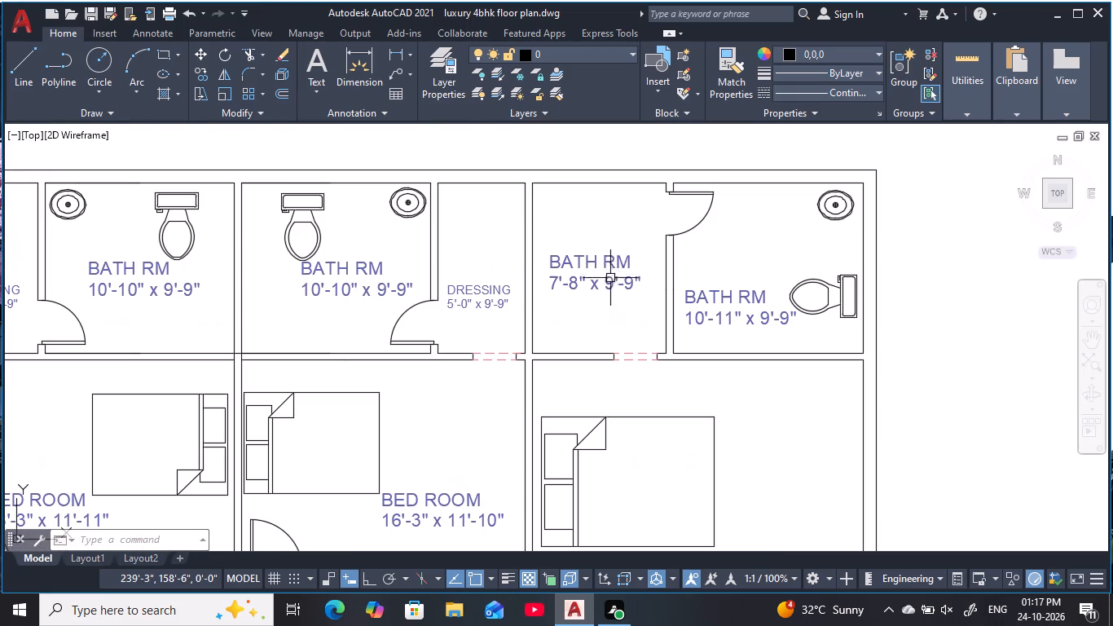
double_click(608, 265)
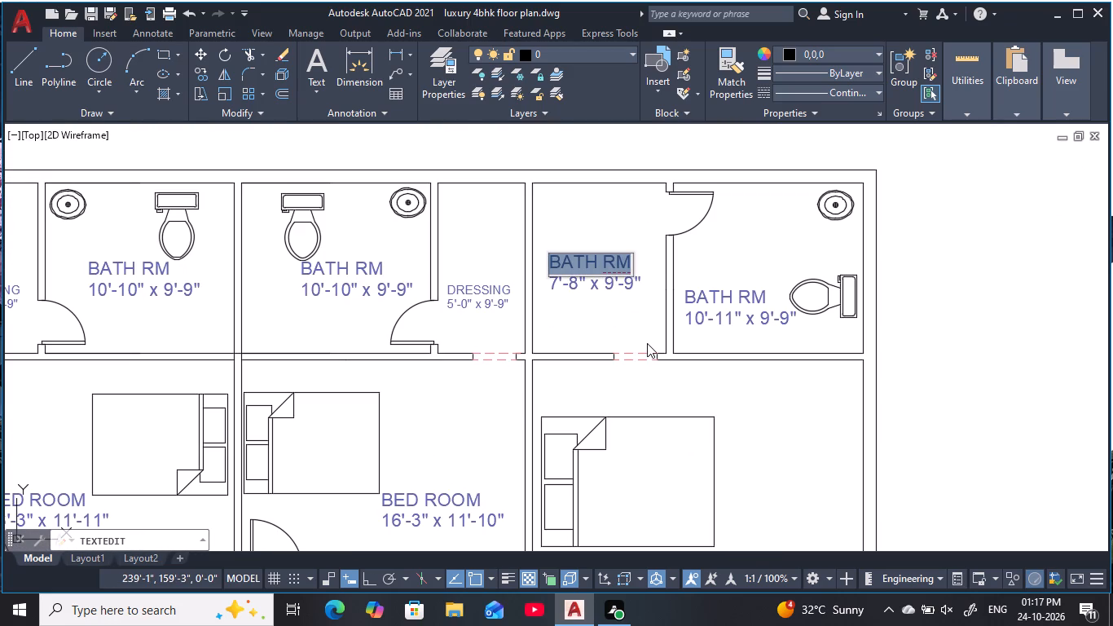
key("BackSpace")
key("d")
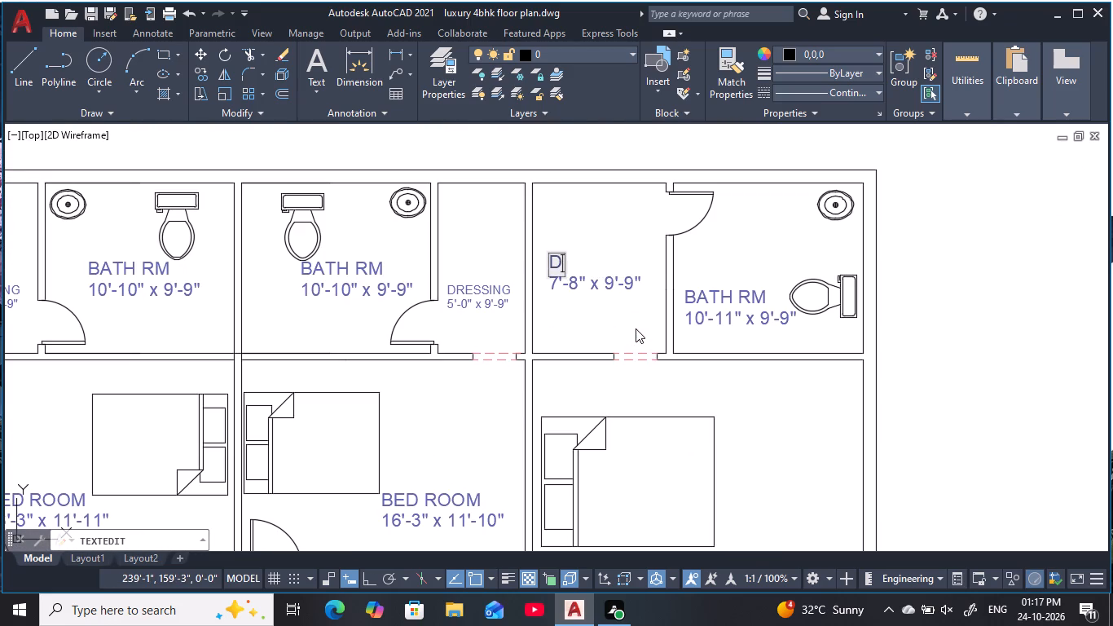
key("r")
key("e")
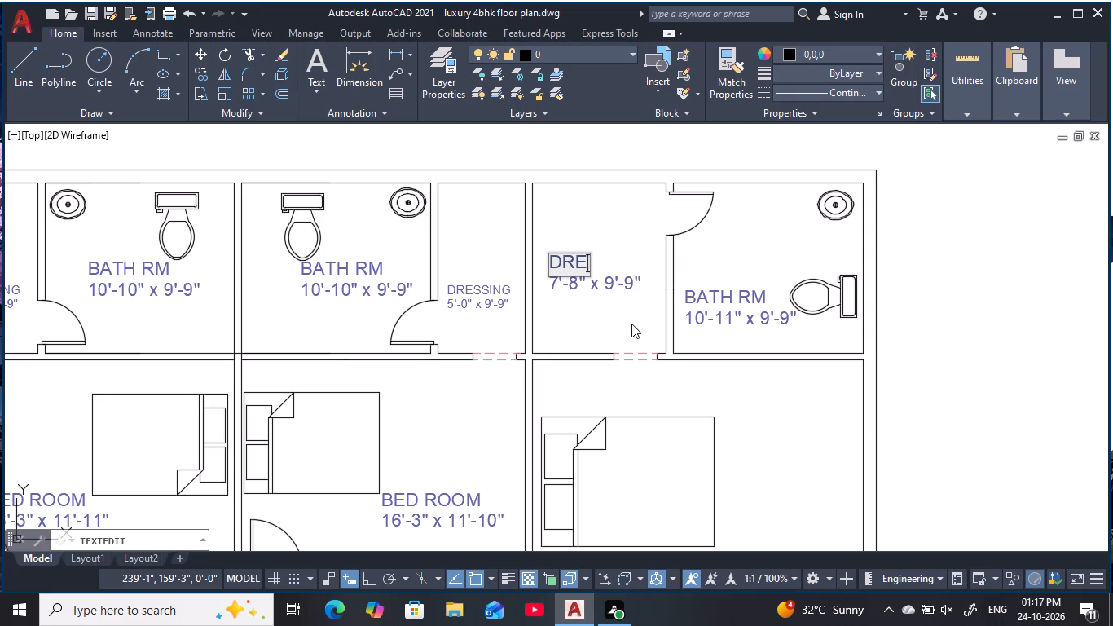
type("SS")
key("i")
key("n")
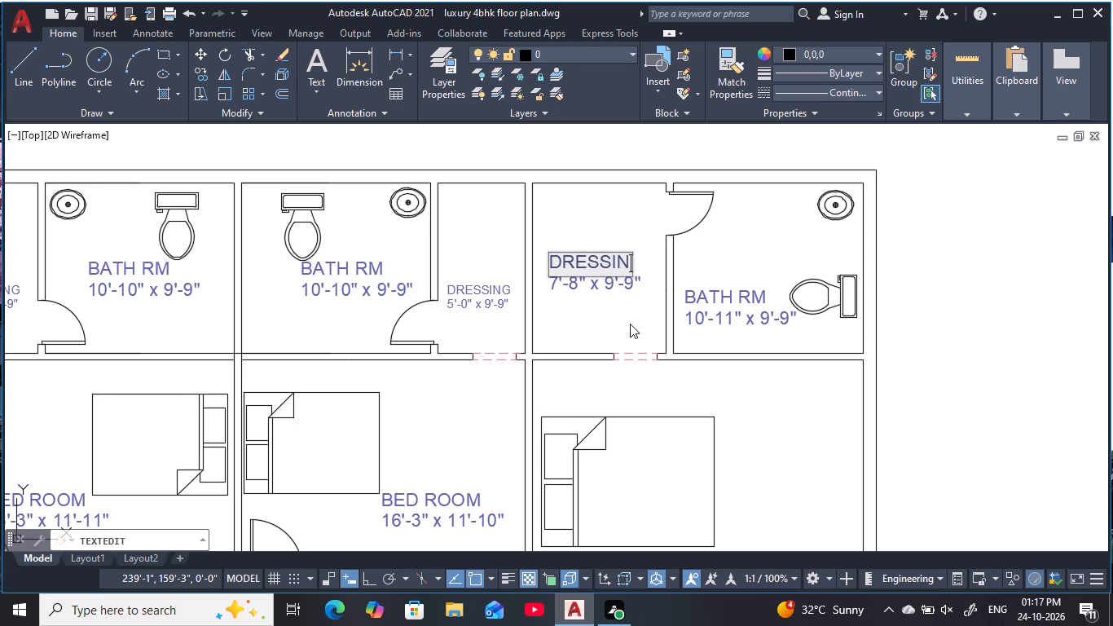
key("g")
key("Return")
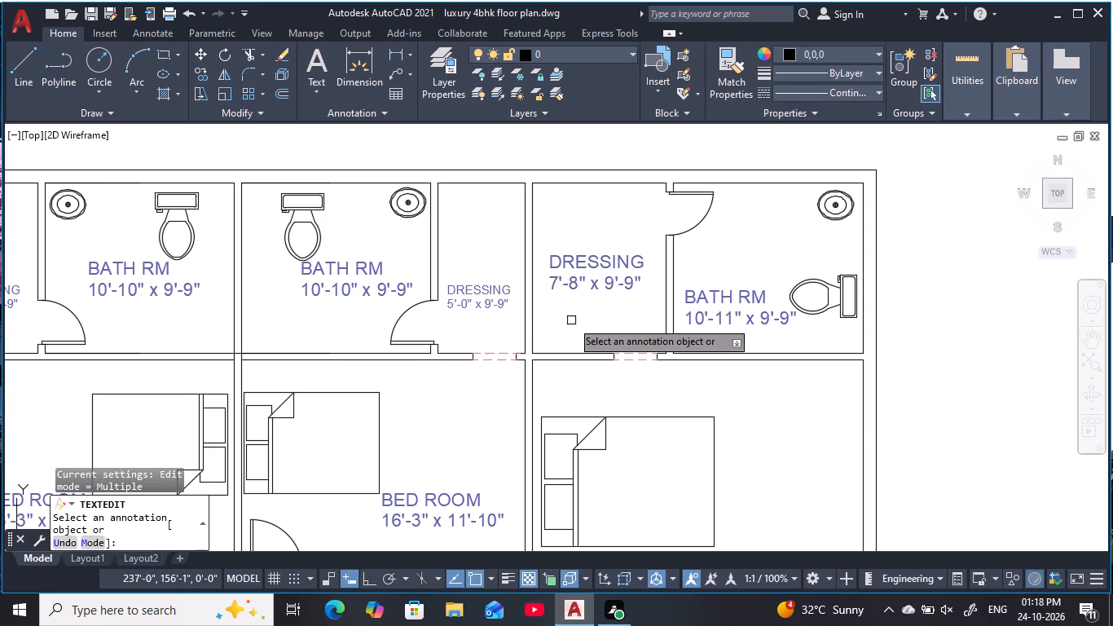
scroll(577, 320, "down", 1)
middle_click_drag(583, 321, 614, 319)
key("Escape")
key("Escape")
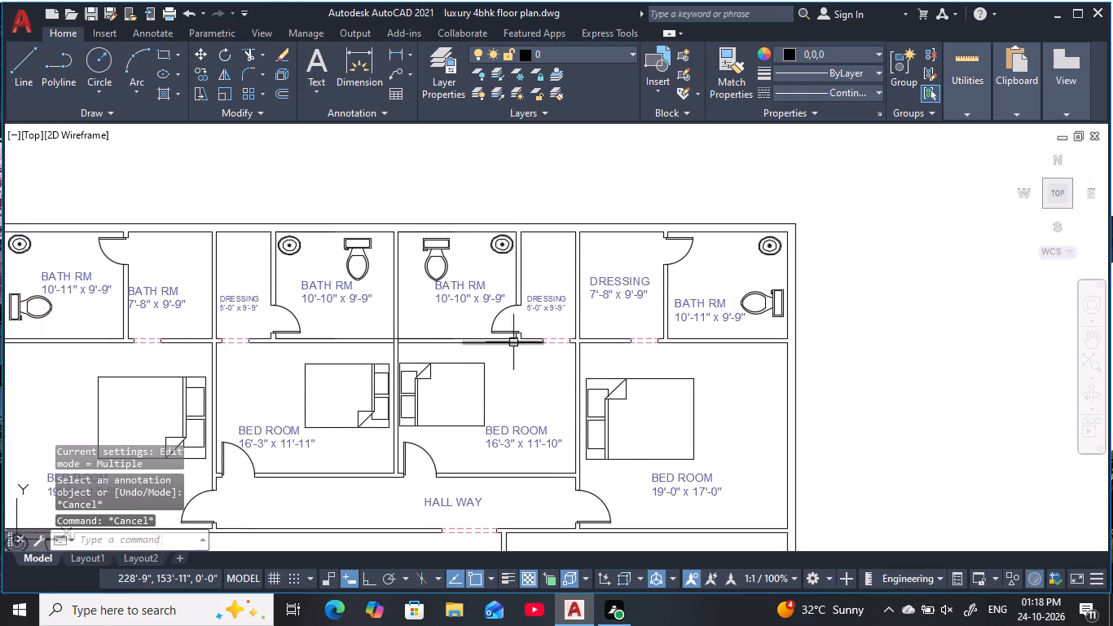
key("Escape")
key("Escape")
key("Escape")
key("Escape")
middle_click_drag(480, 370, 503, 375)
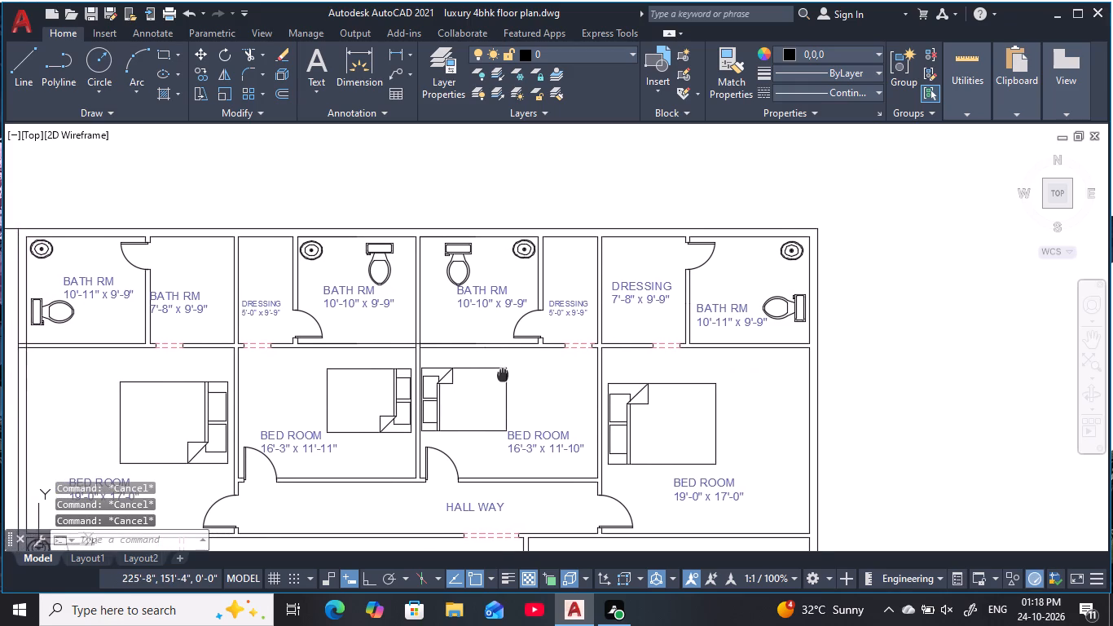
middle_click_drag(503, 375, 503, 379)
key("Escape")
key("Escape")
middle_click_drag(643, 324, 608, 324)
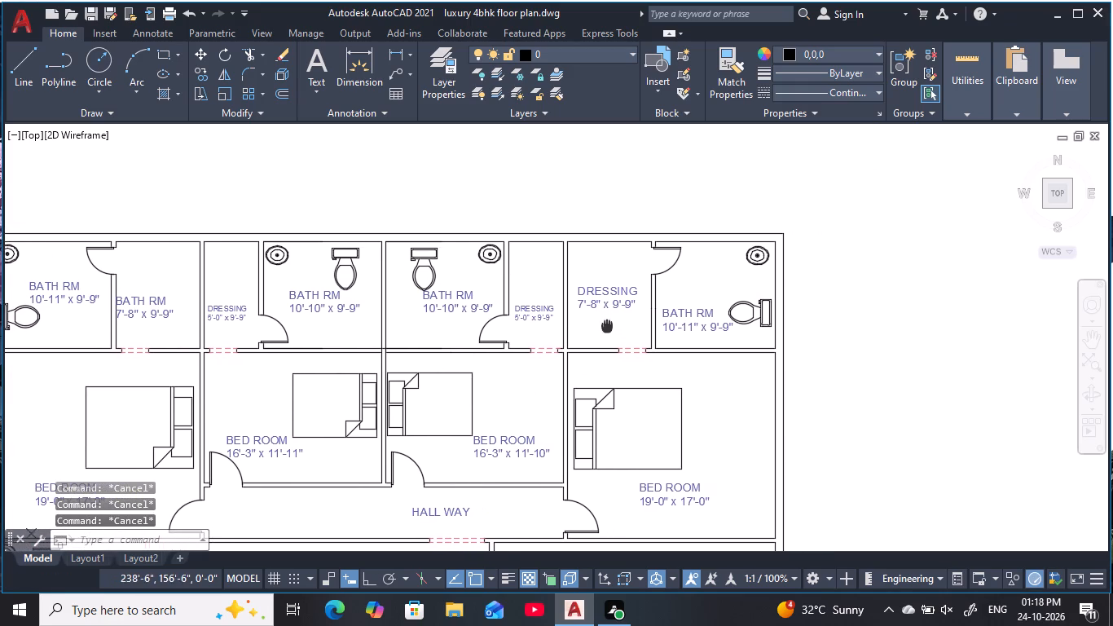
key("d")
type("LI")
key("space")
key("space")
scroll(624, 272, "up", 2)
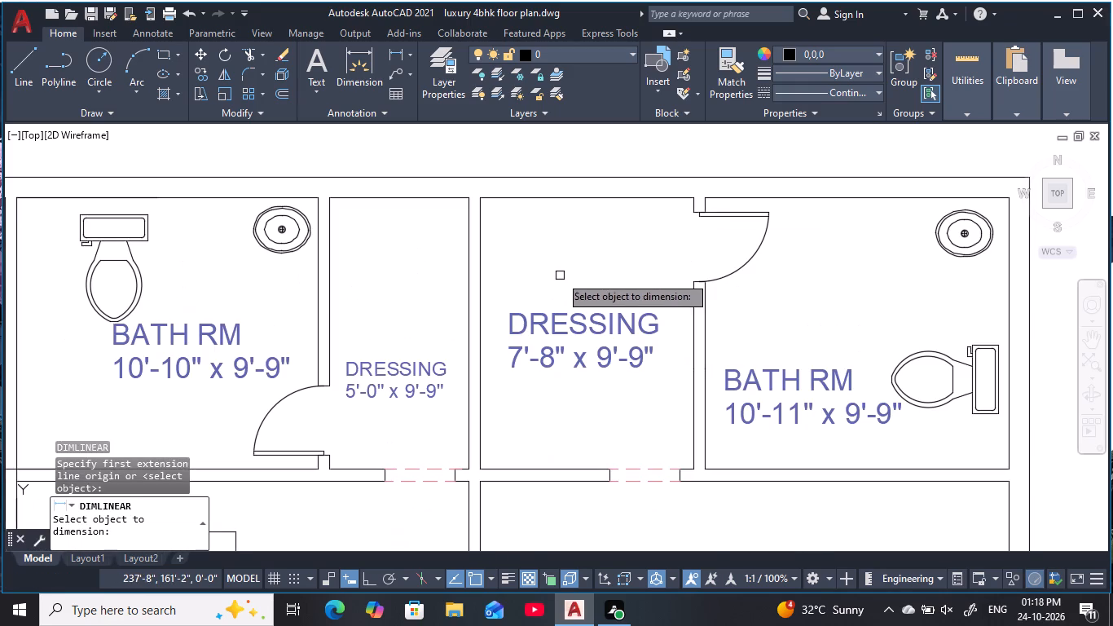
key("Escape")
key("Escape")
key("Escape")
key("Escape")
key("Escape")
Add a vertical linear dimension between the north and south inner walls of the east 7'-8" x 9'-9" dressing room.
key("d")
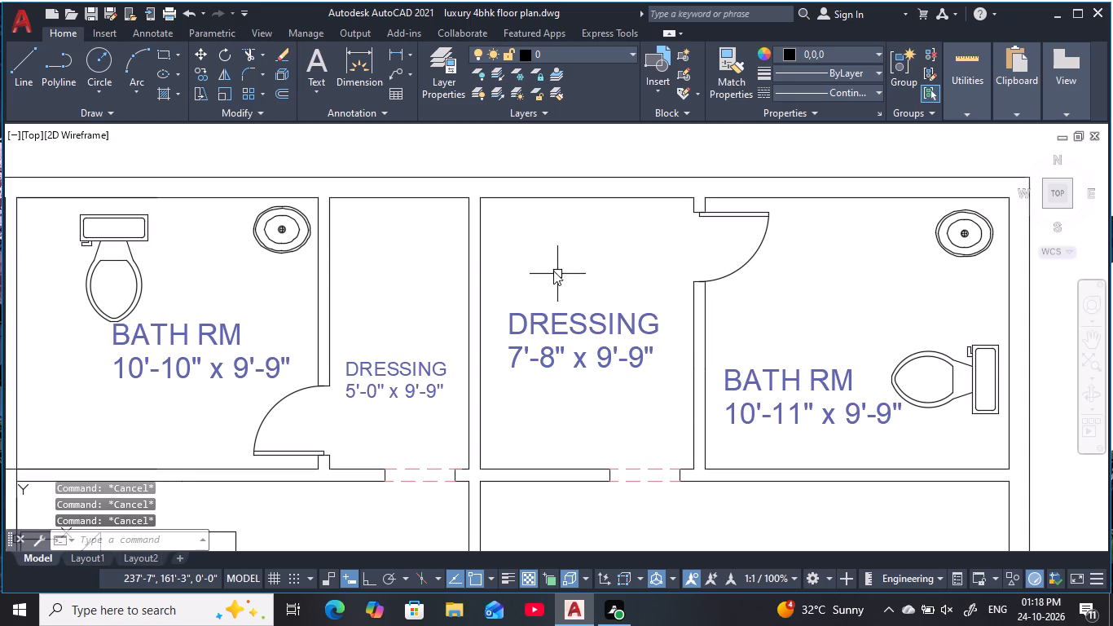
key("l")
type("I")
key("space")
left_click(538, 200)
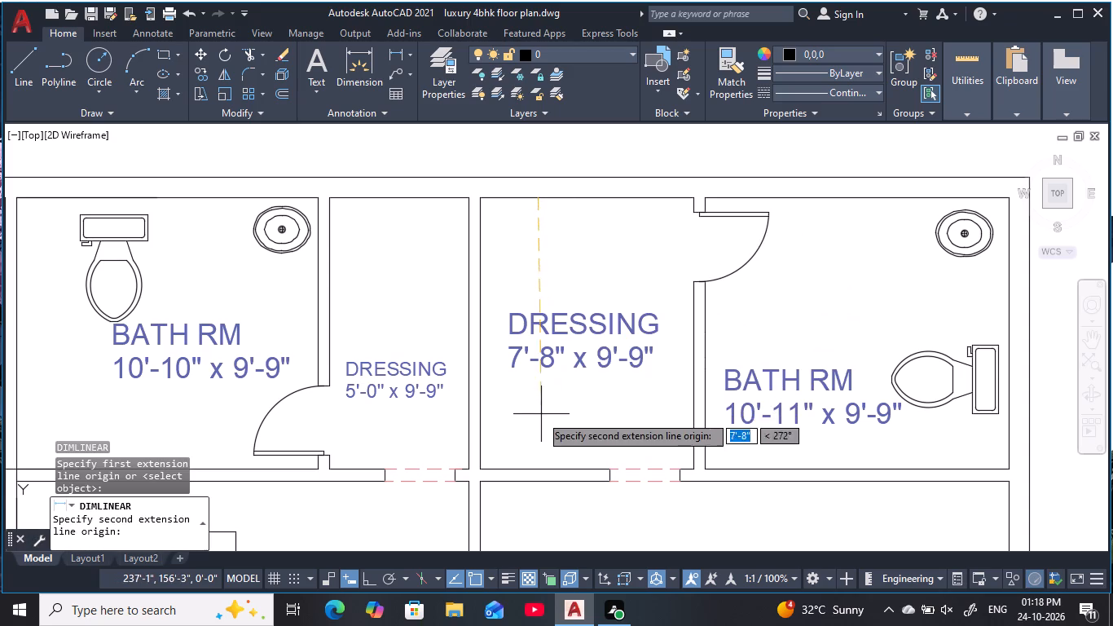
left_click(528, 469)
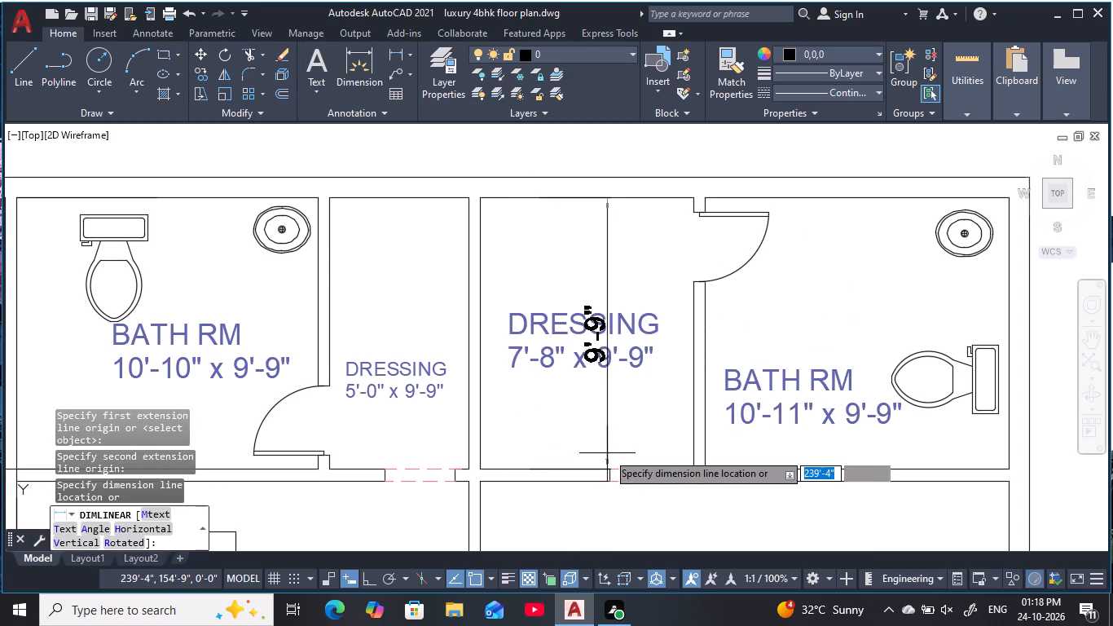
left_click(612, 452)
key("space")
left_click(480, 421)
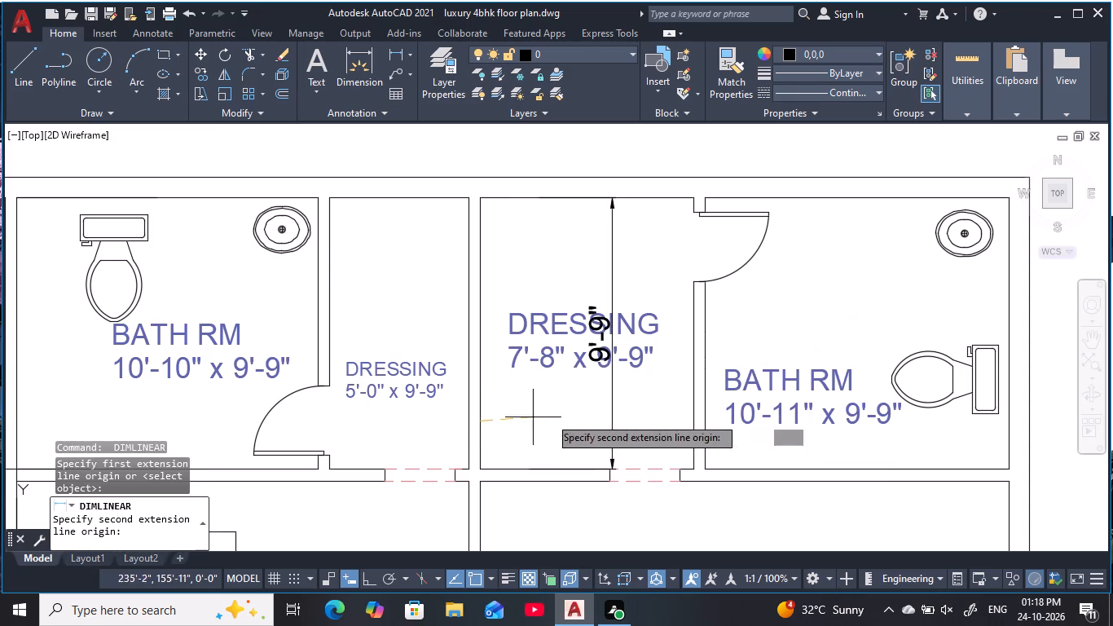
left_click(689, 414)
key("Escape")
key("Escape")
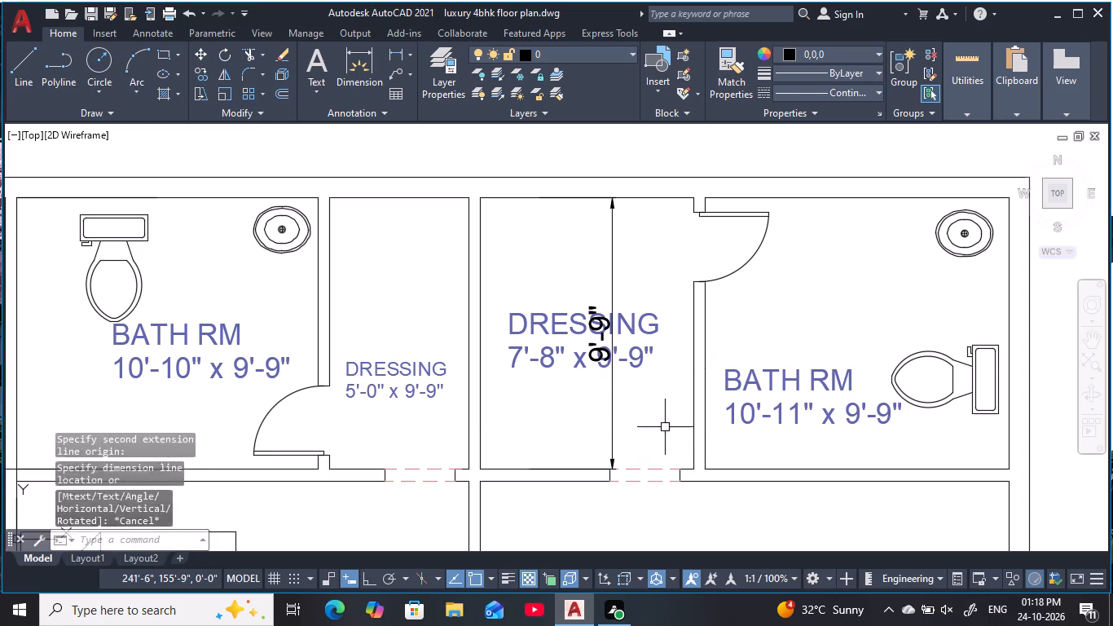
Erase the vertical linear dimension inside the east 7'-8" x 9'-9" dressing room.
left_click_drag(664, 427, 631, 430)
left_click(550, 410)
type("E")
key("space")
With Ortho on, draw a rectangular wardrobe outline about 5' wide and 1'-11" deep in the 7'-8" dressing room's northwest corner.
scroll(532, 404, "down", 1)
middle_click_drag(539, 403, 657, 371)
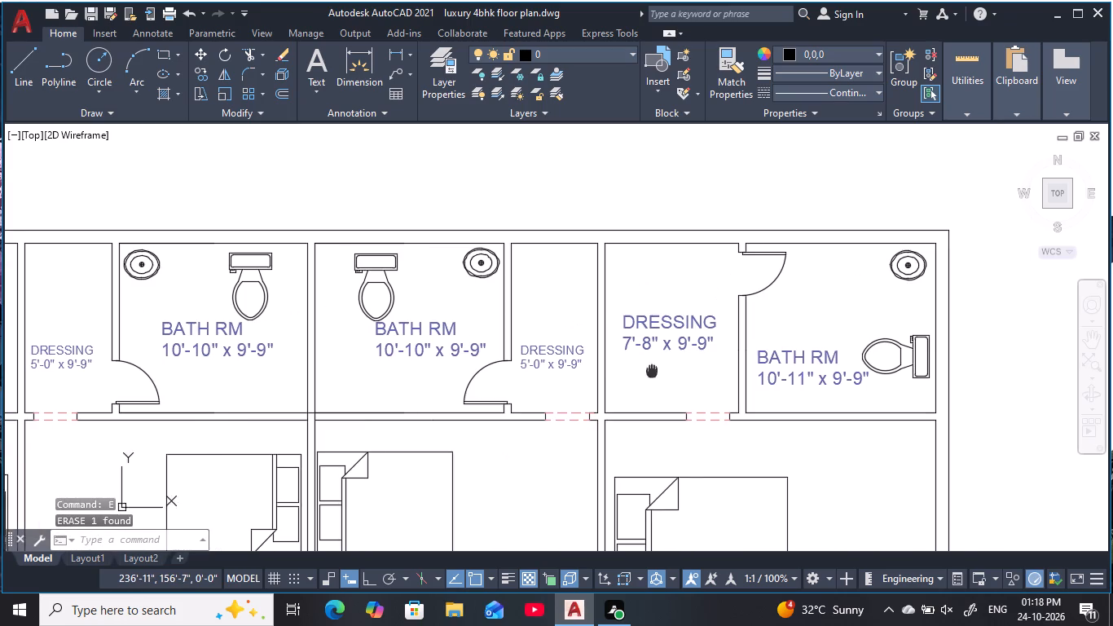
middle_click_drag(657, 371, 658, 371)
scroll(560, 392, "down", 1)
middle_click_drag(561, 395, 570, 390)
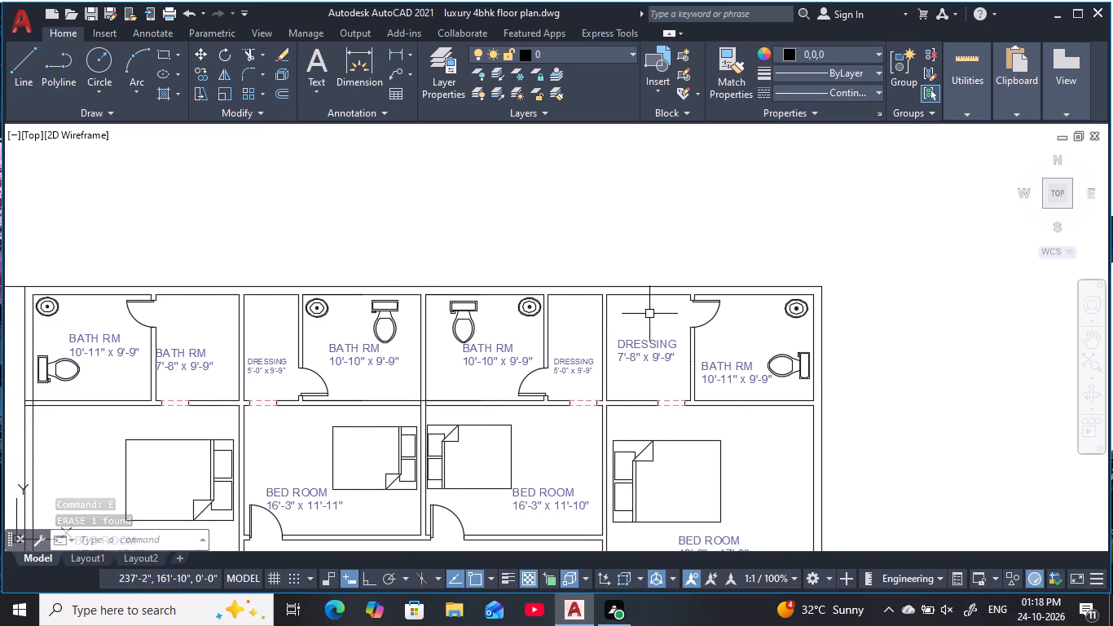
scroll(653, 311, "up", 2)
middle_click_drag(635, 319, 557, 339)
key("Escape")
key("Escape")
key("Escape")
key("l")
key("space")
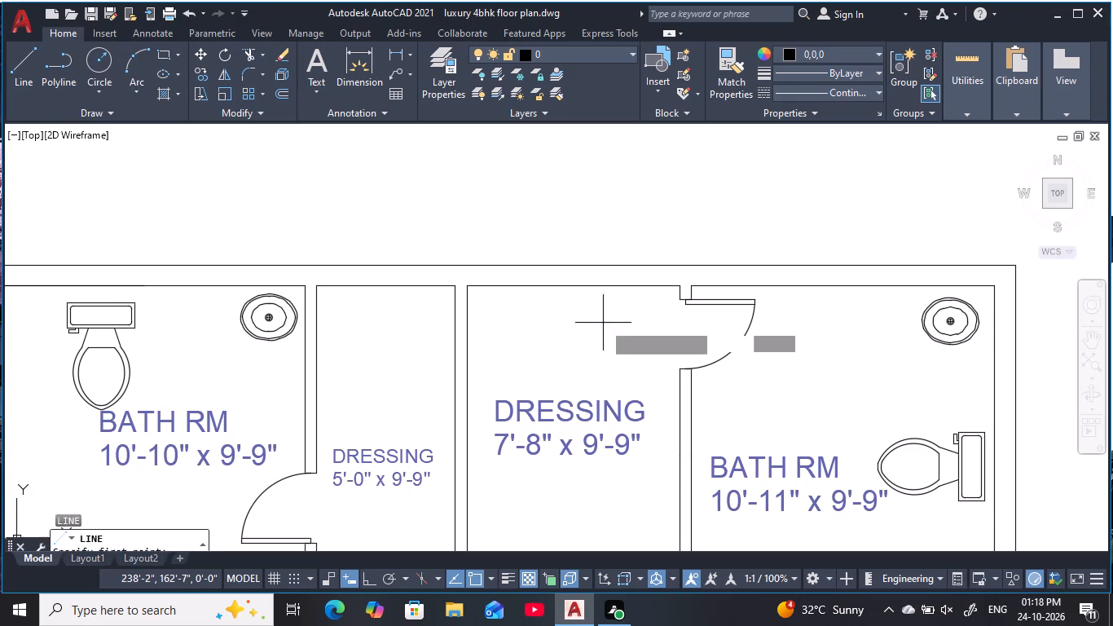
left_click(469, 289)
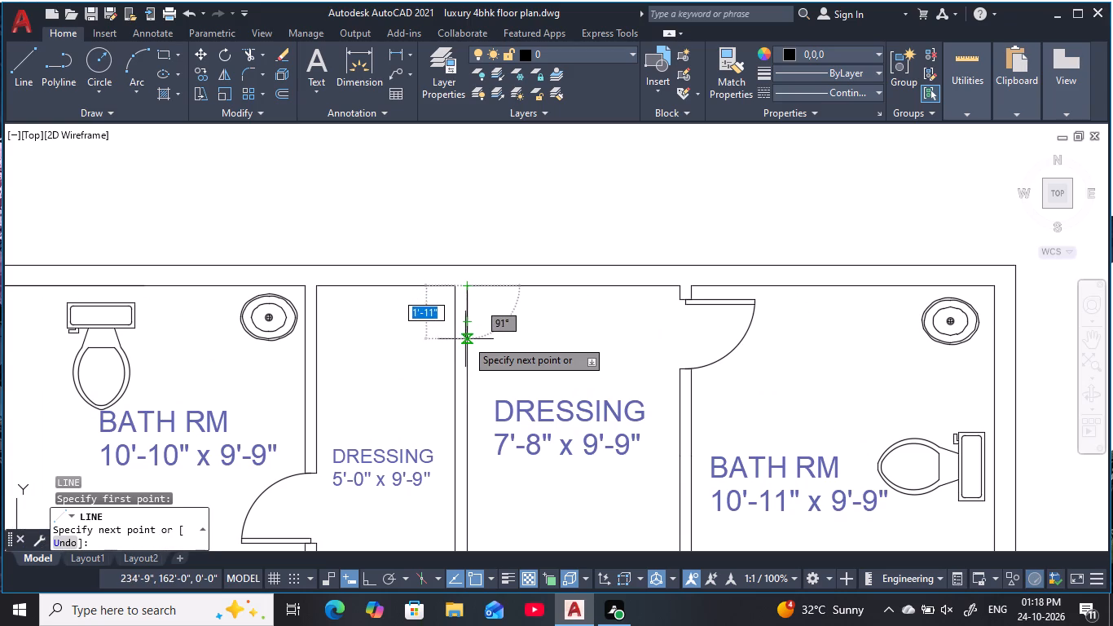
key("F8")
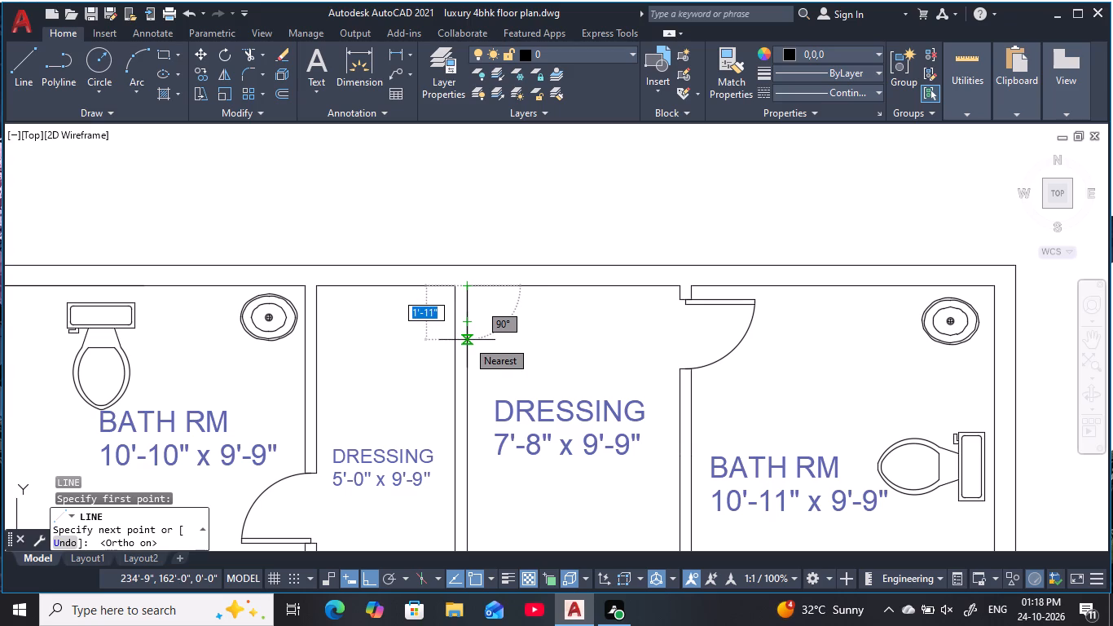
left_click(469, 341)
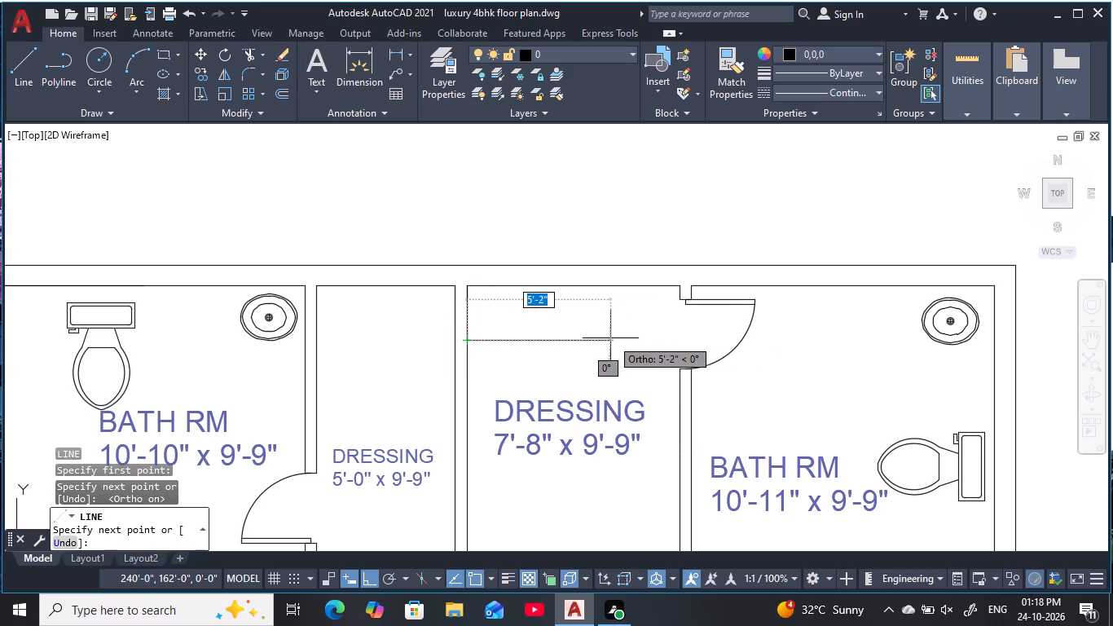
left_click(602, 340)
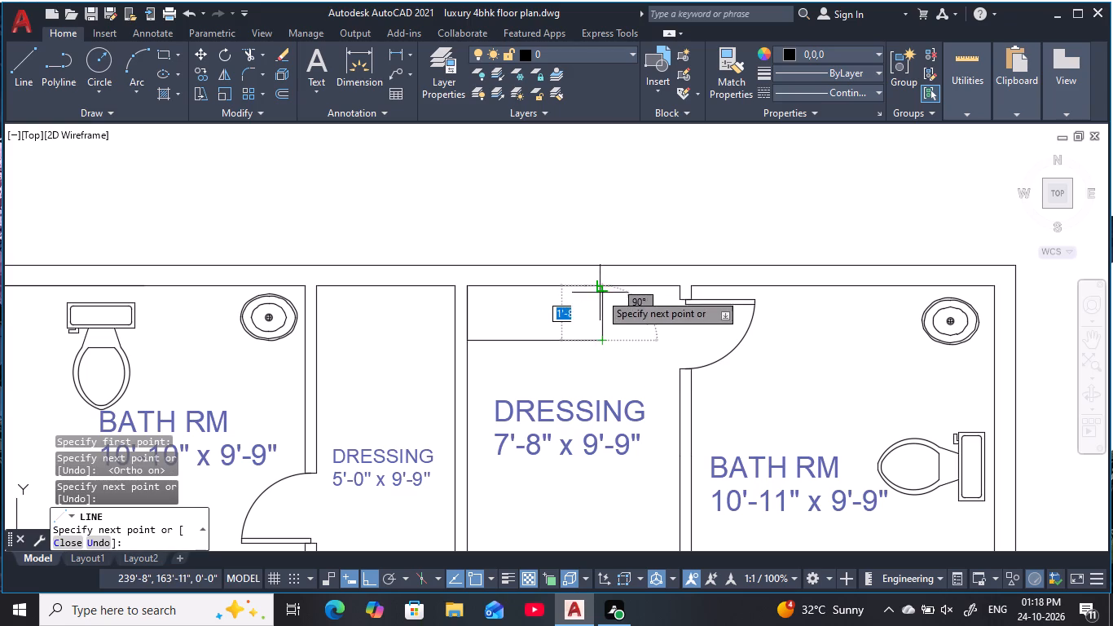
left_click(598, 289)
key("Escape")
key("Escape")
middle_click_drag(543, 349, 672, 350)
key("Escape")
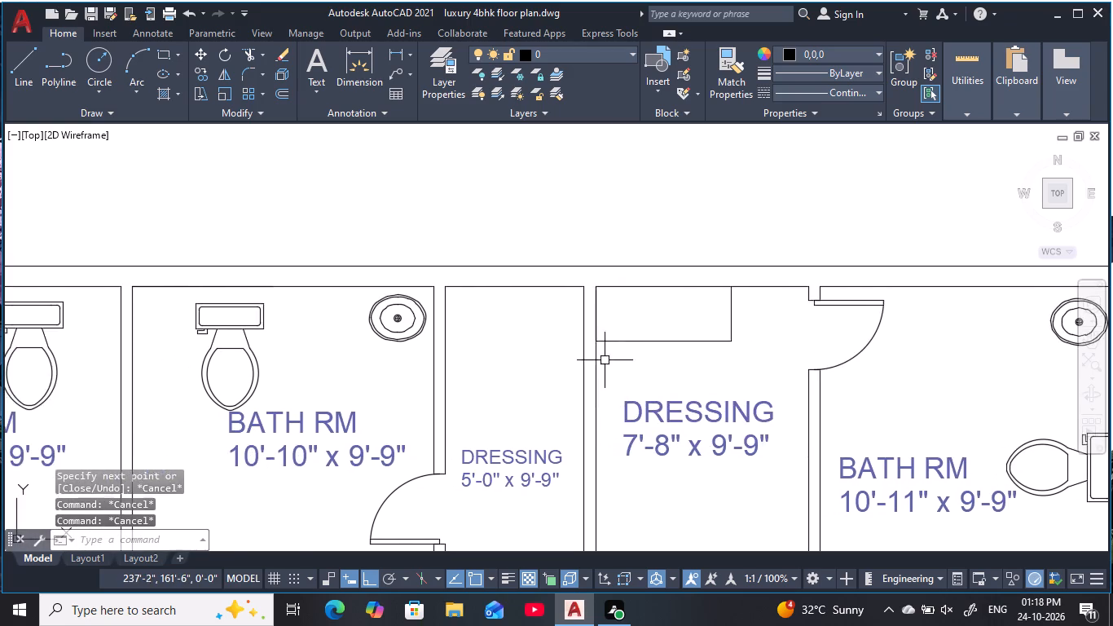
key("Escape")
Draw a wardrobe outline about 1'-11" deep across the full north end of the adjacent 5'-0" x 9'-9" dressing room.
scroll(441, 364, "down", 1)
middle_click_drag(450, 364, 493, 359)
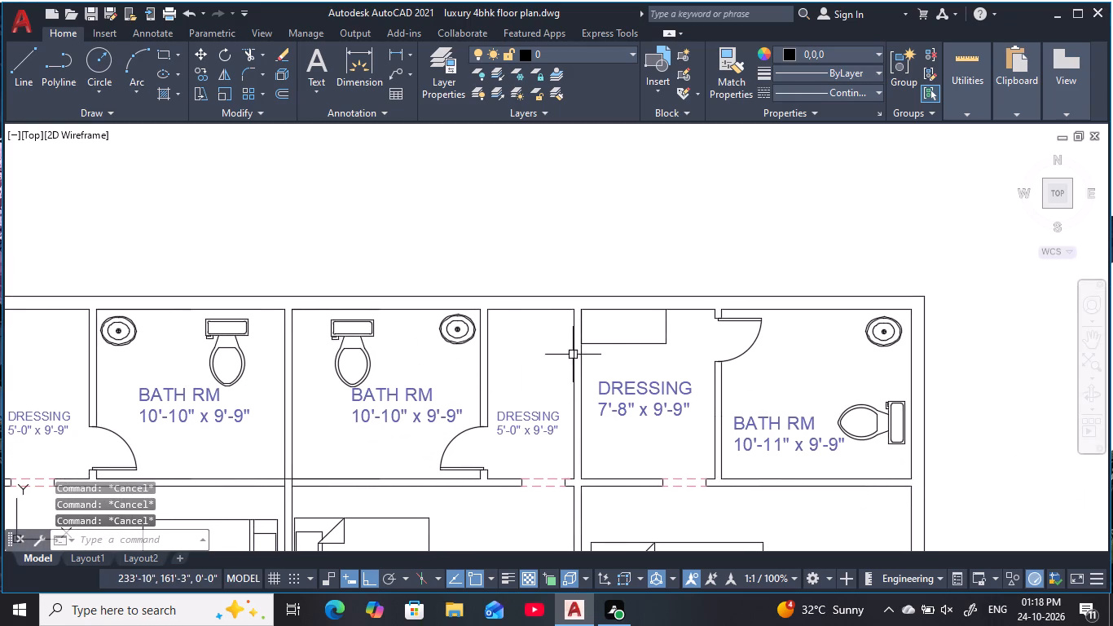
key("Escape")
scroll(508, 329, "up", 1)
key("space")
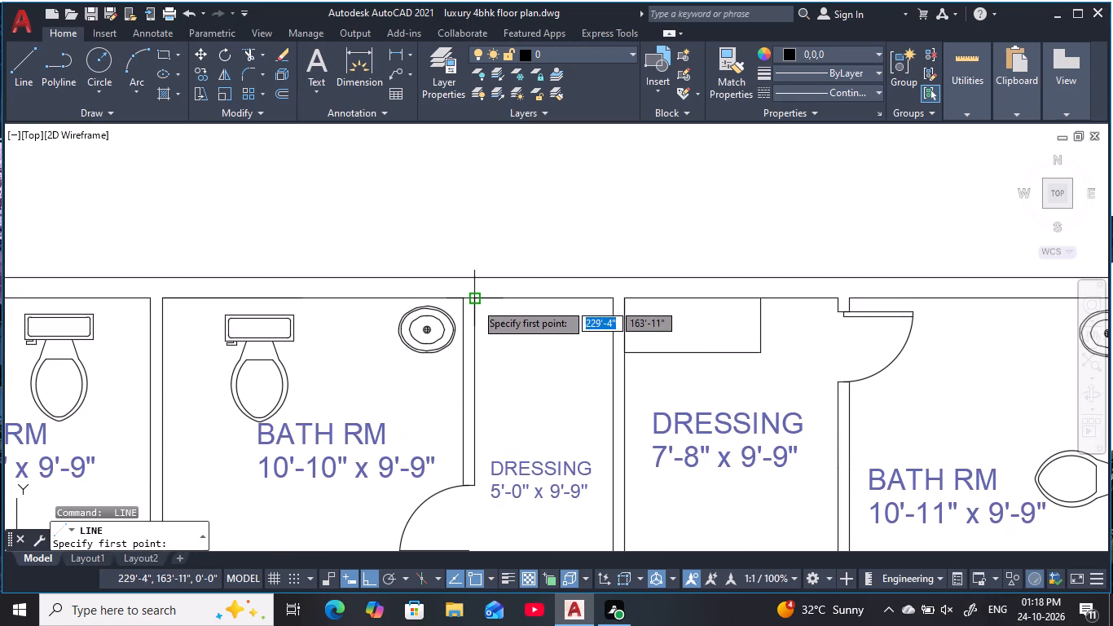
left_click(475, 302)
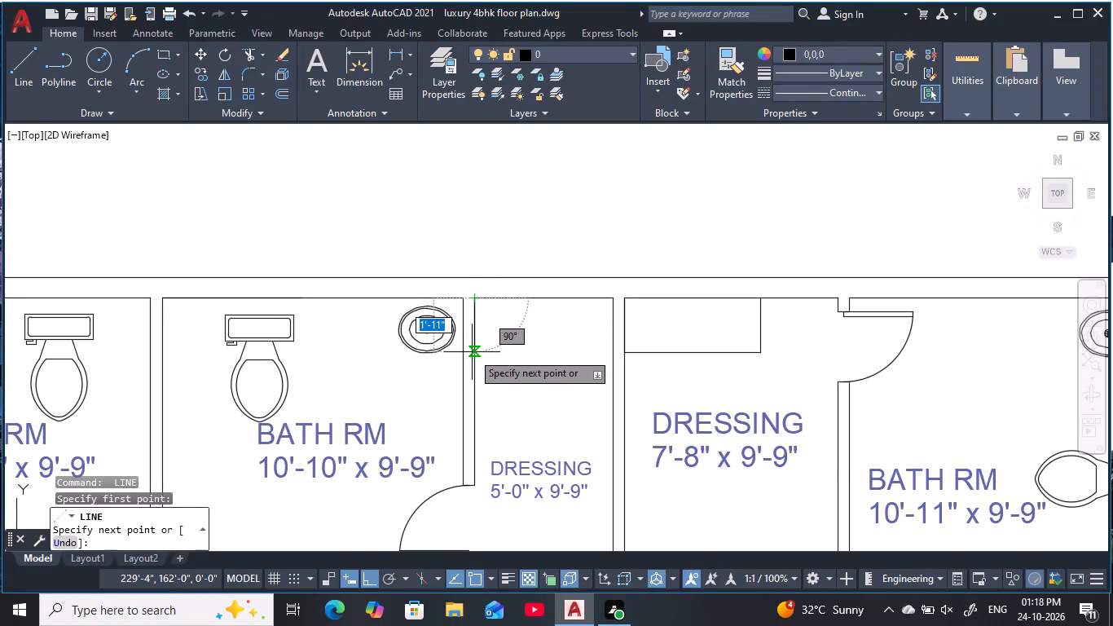
left_click(471, 354)
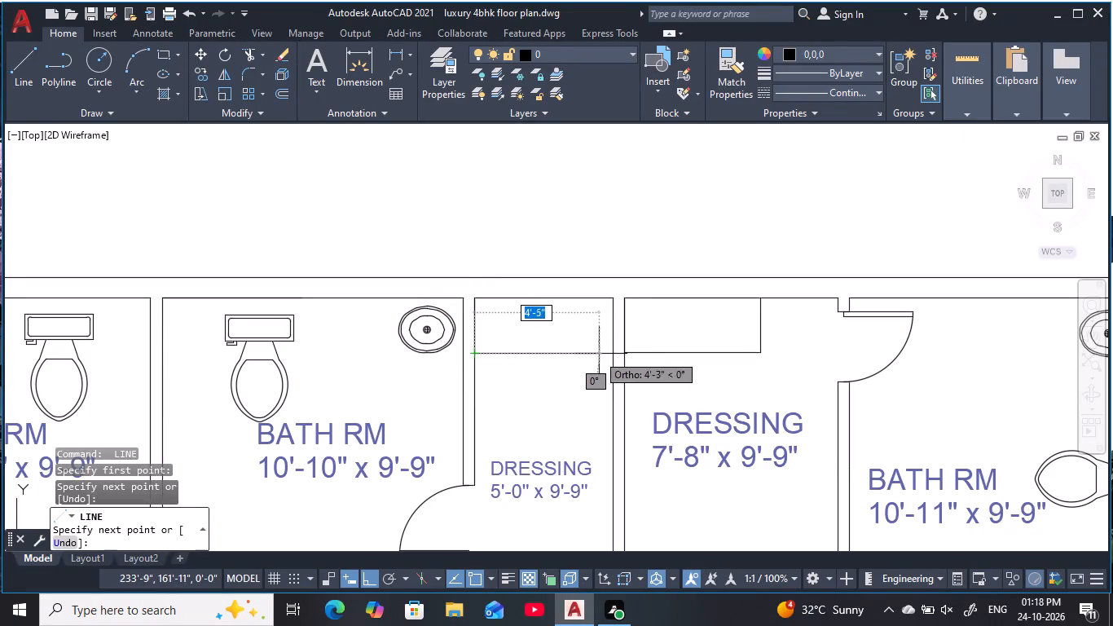
left_click(610, 354)
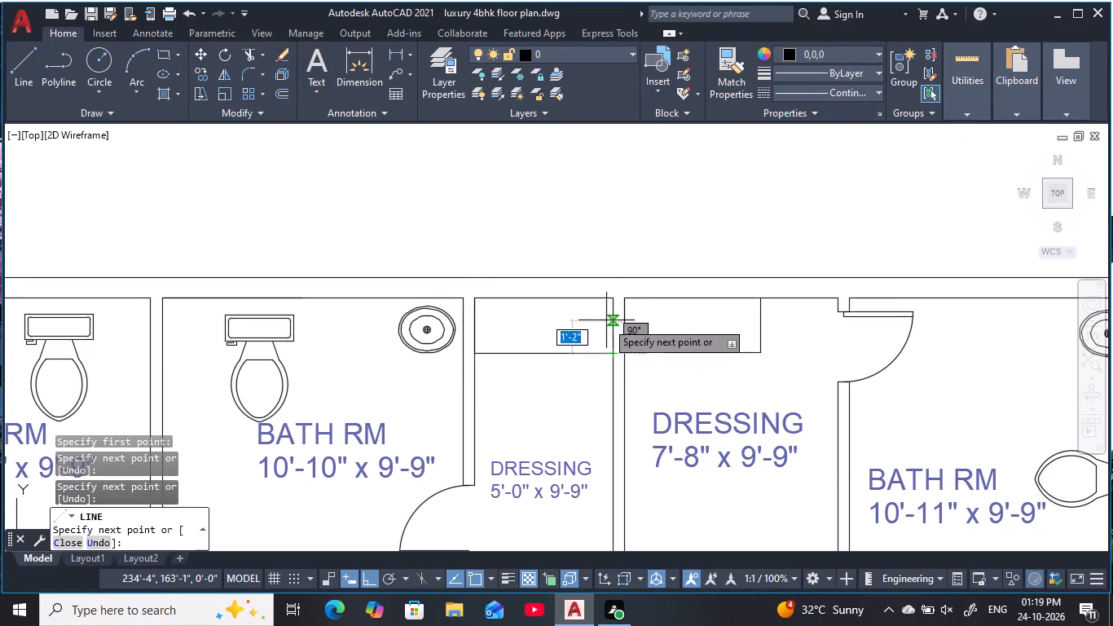
left_click(614, 302)
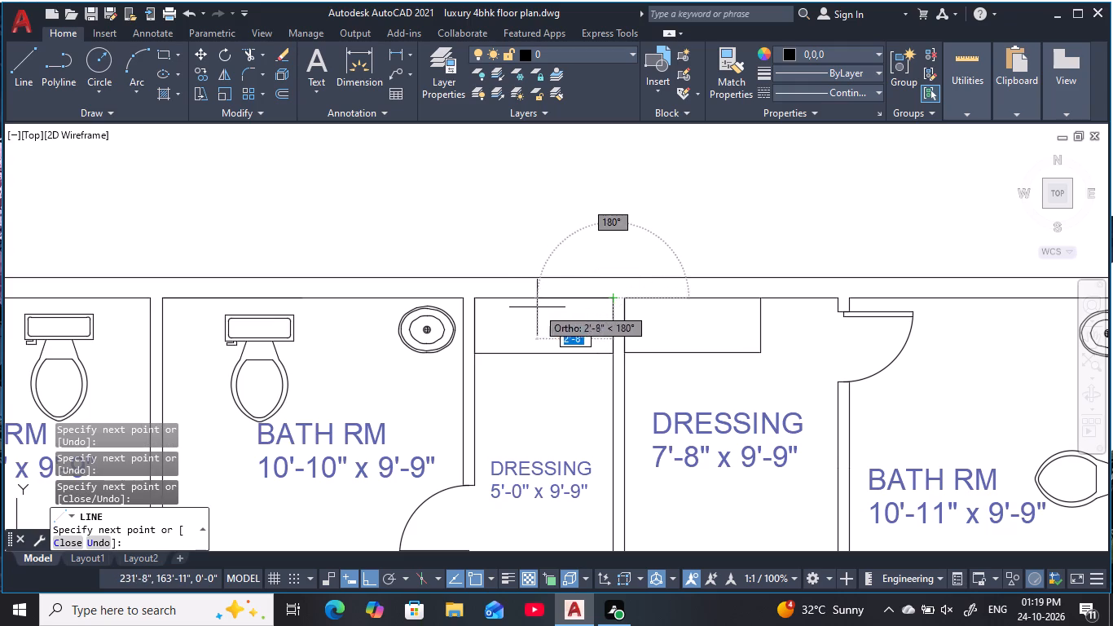
Close the wardrobe outline in the east 5'-0" x 9'-9" dressing room along the north wall to its northwest corner.
left_click(478, 301)
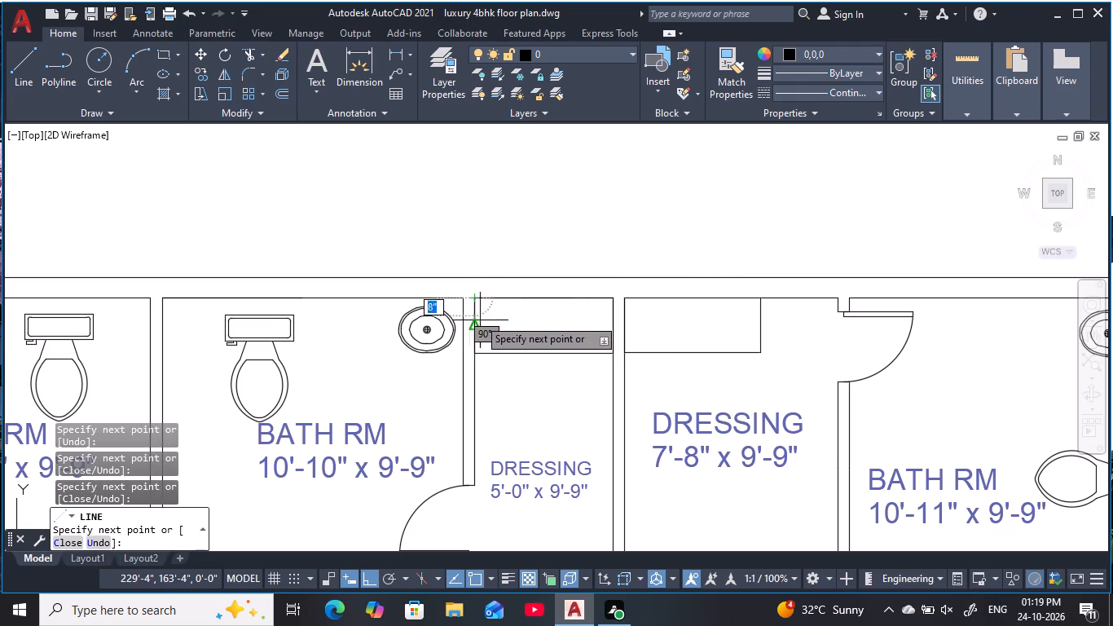
key("Escape")
key("Escape")
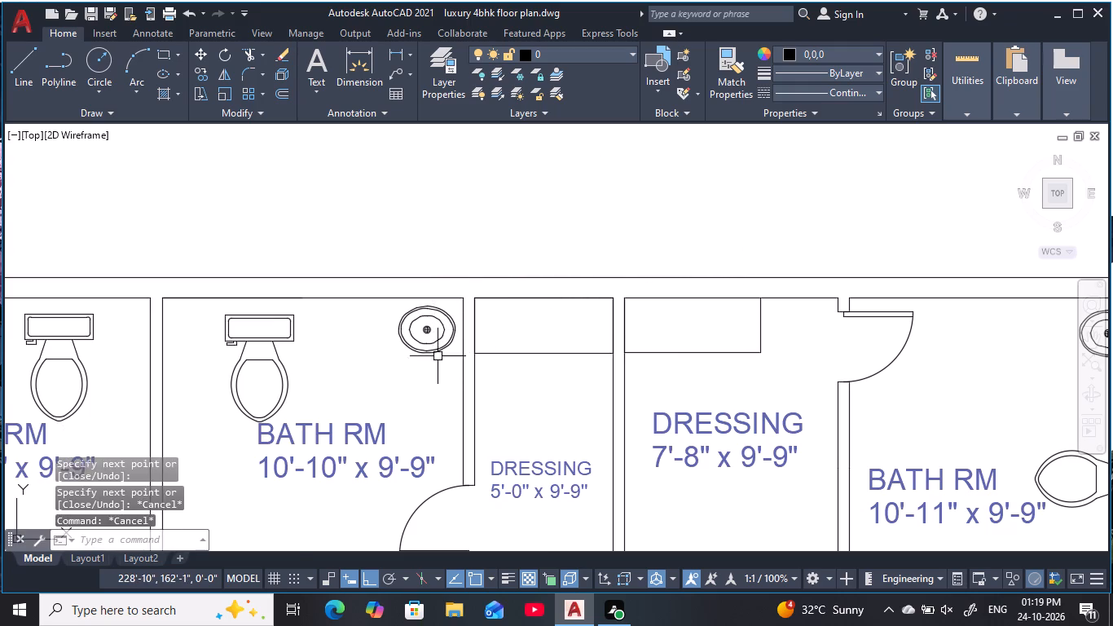
Draw a wardrobe outline about 2' deep across the full north end of the west 5'-0" x 9'-9" dressing room.
scroll(433, 362, "down", 1)
middle_click_drag(451, 370, 680, 375)
middle_click_drag(418, 392, 647, 380)
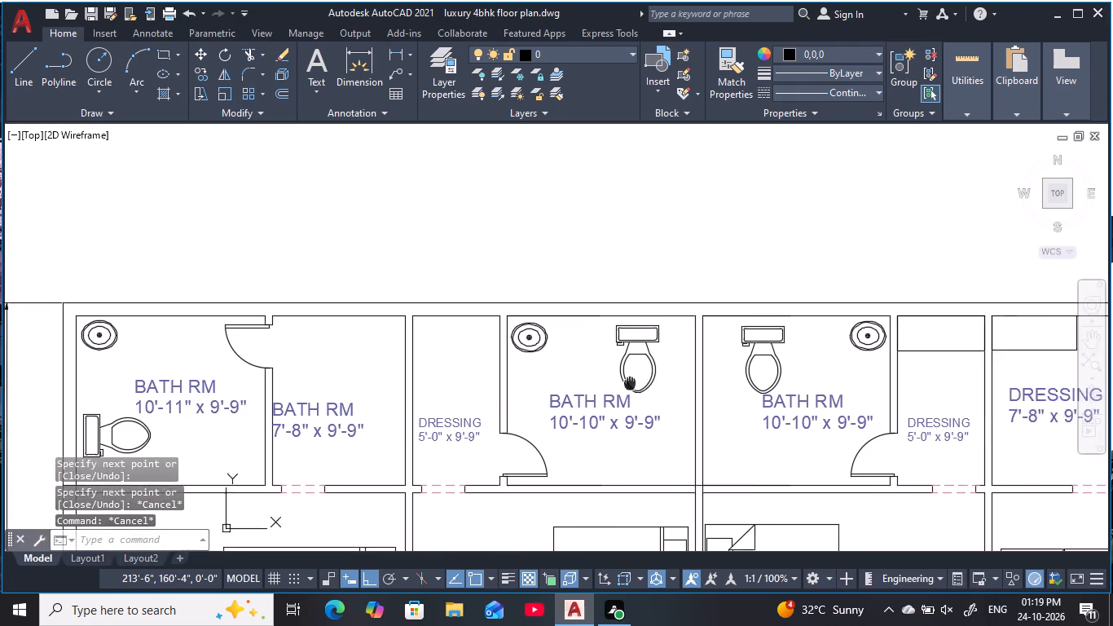
middle_click_drag(647, 380, 680, 380)
key("space")
scroll(472, 335, "up", 2)
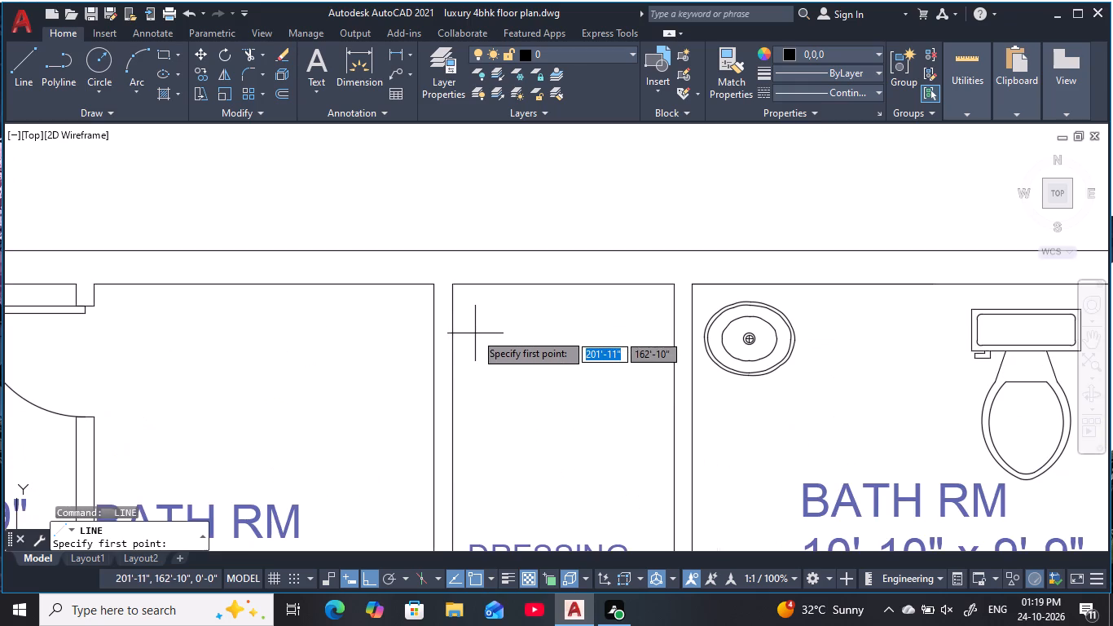
left_click(455, 289)
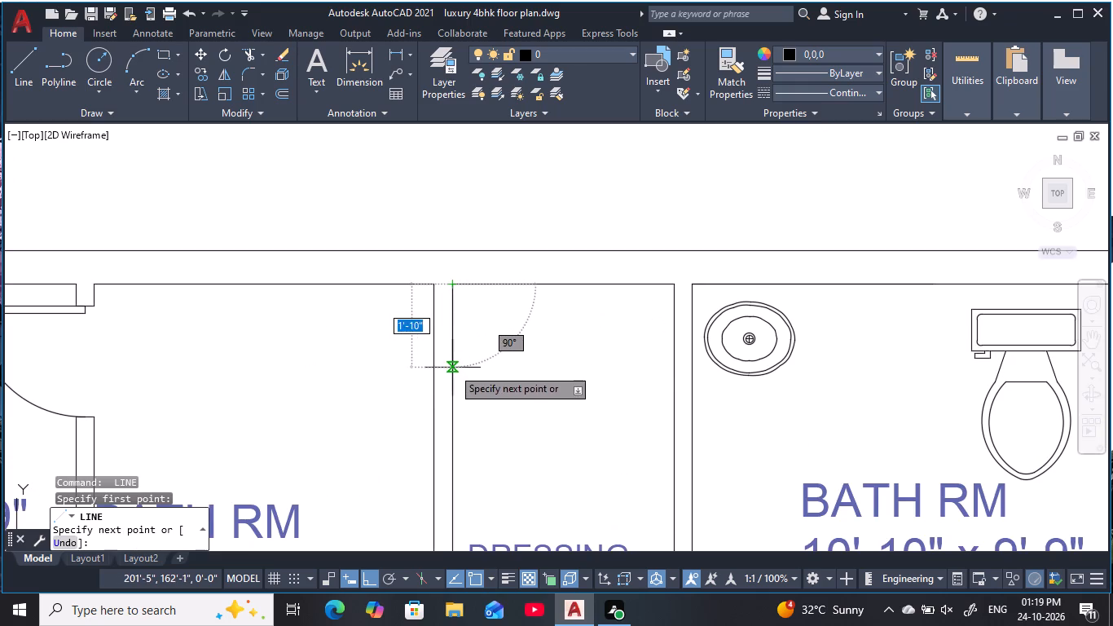
left_click(450, 374)
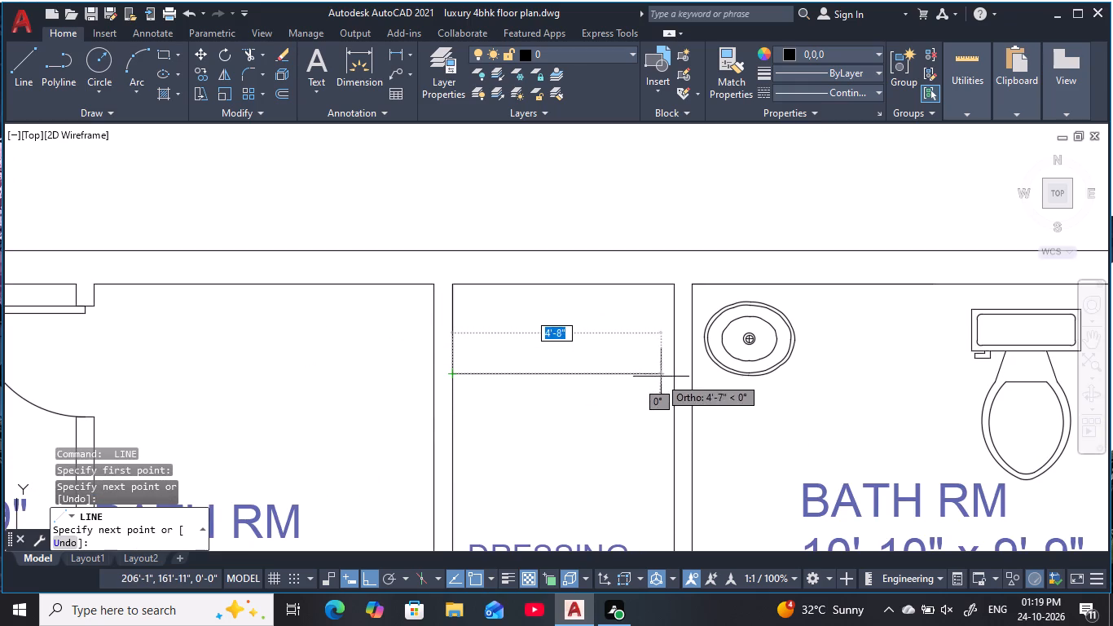
left_click(675, 374)
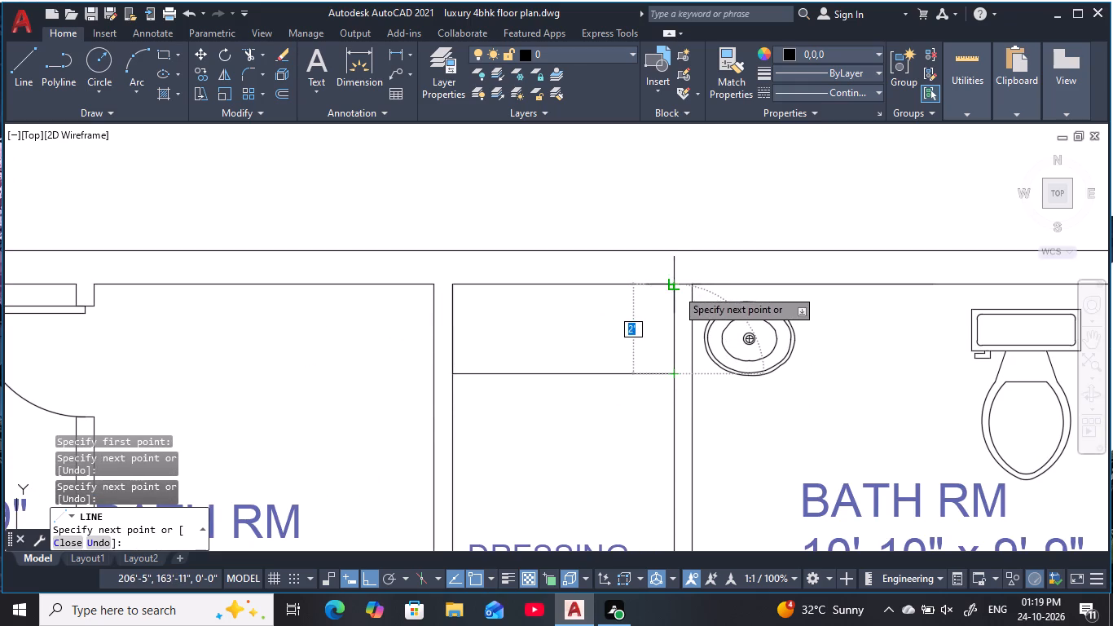
left_click(676, 289)
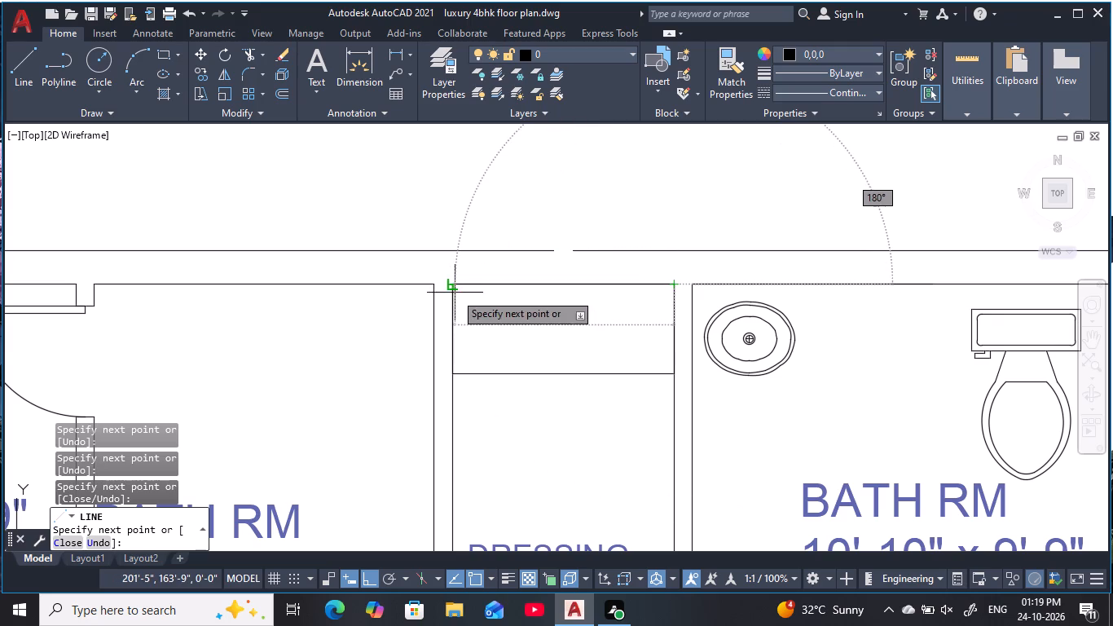
left_click(451, 289)
key("Escape")
key("Escape")
Change the room name above the west 7'-8" x 9'-9" size label to DRESSING.
scroll(464, 381, "down", 1)
middle_click_drag(472, 381, 644, 328)
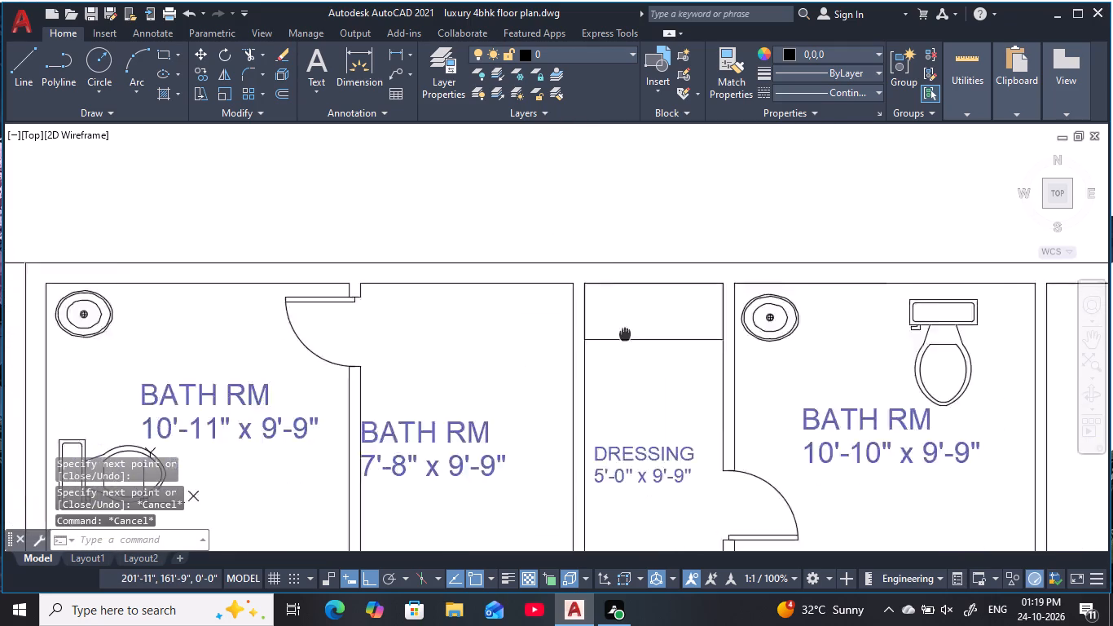
middle_click_drag(644, 328, 693, 316)
key("Escape")
key("Escape")
key("Escape")
double_click(568, 406)
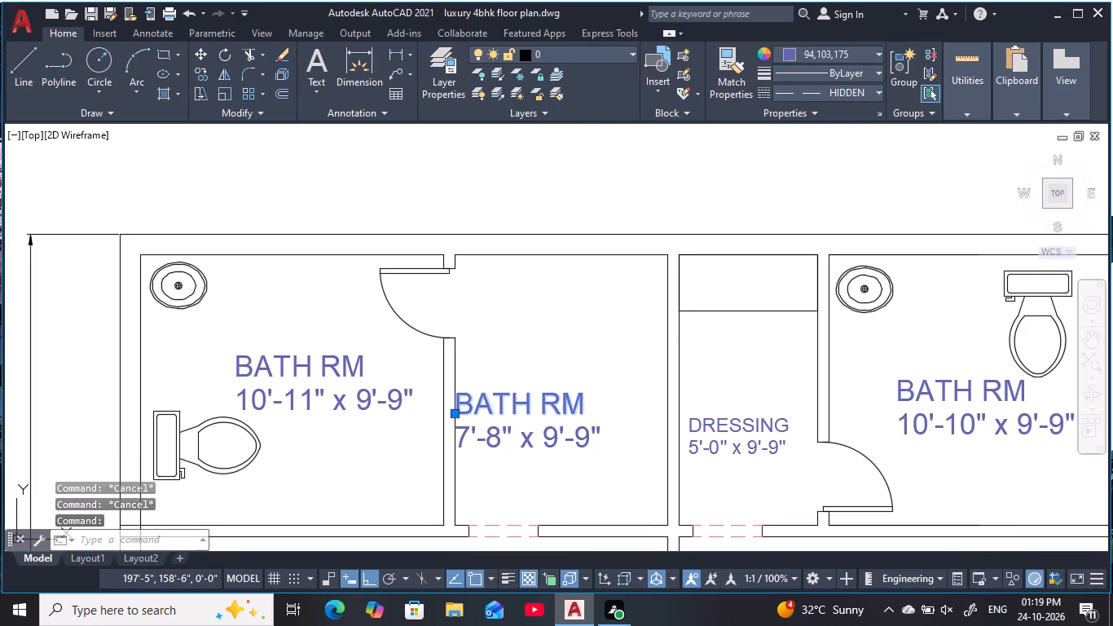
key("BackSpace")
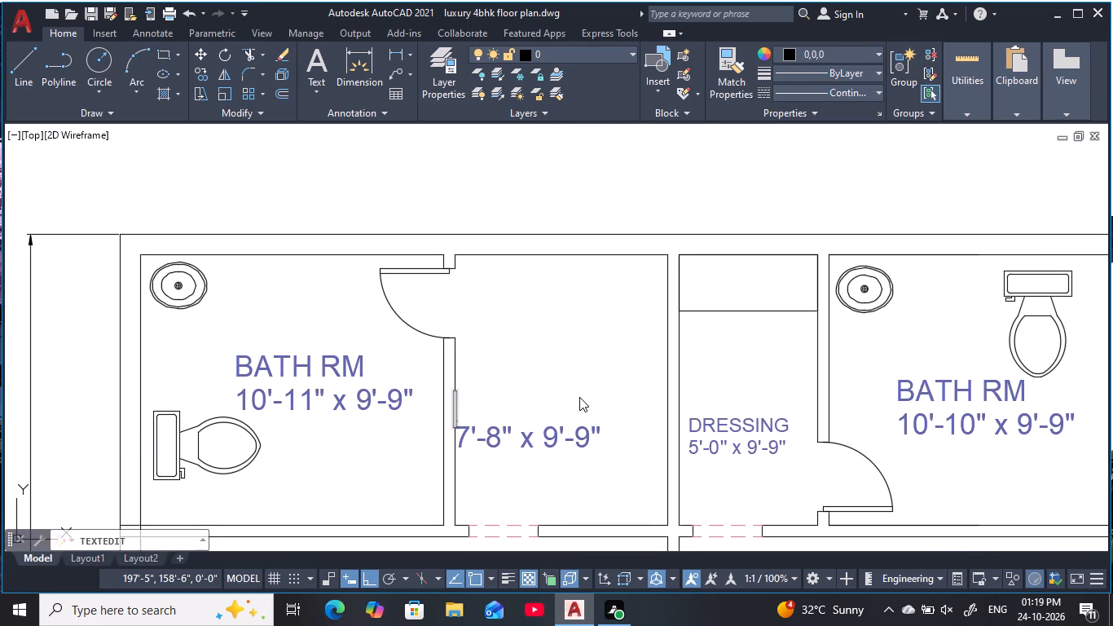
type("DRESS")
type("ING")
key("space")
key("Return")
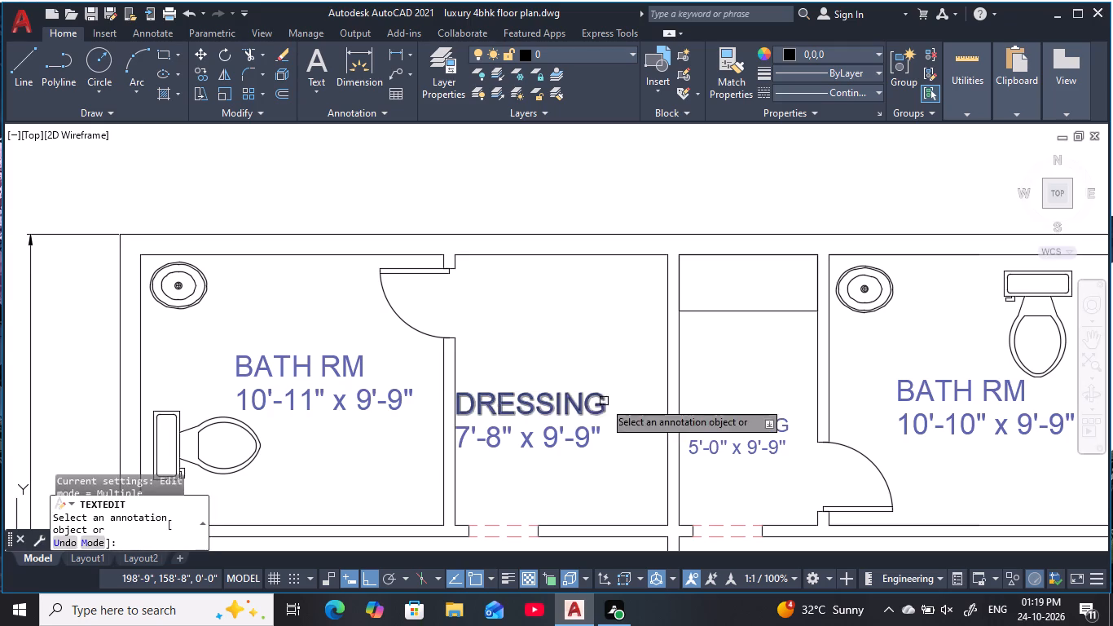
key("Escape")
key("Escape")
Draw a wardrobe outline about 4'-10" wide and 2' deep in the west 7'-8" x 9'-9" dressing room's northeast corner.
middle_click_drag(631, 287, 574, 300)
key("Escape")
key("Escape")
type("L")
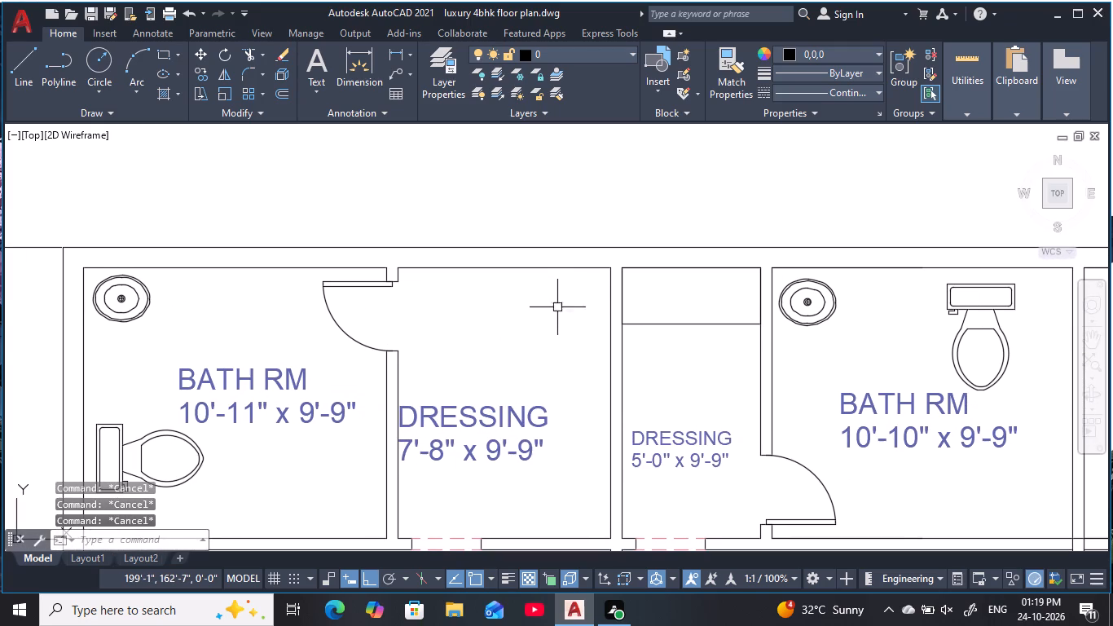
key("space")
left_click(609, 273)
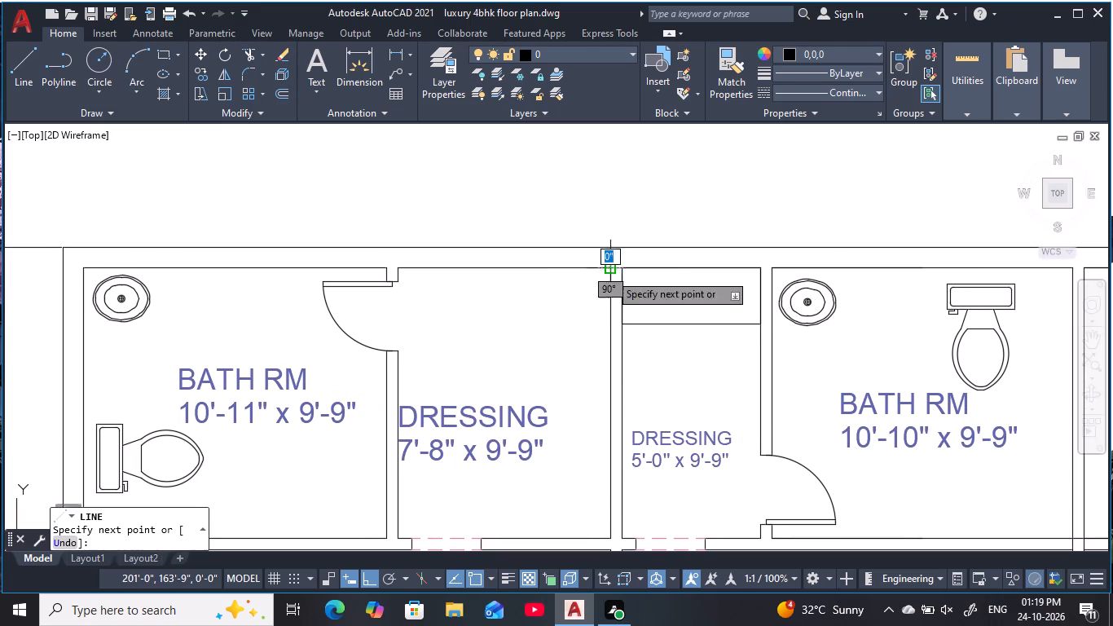
left_click(608, 324)
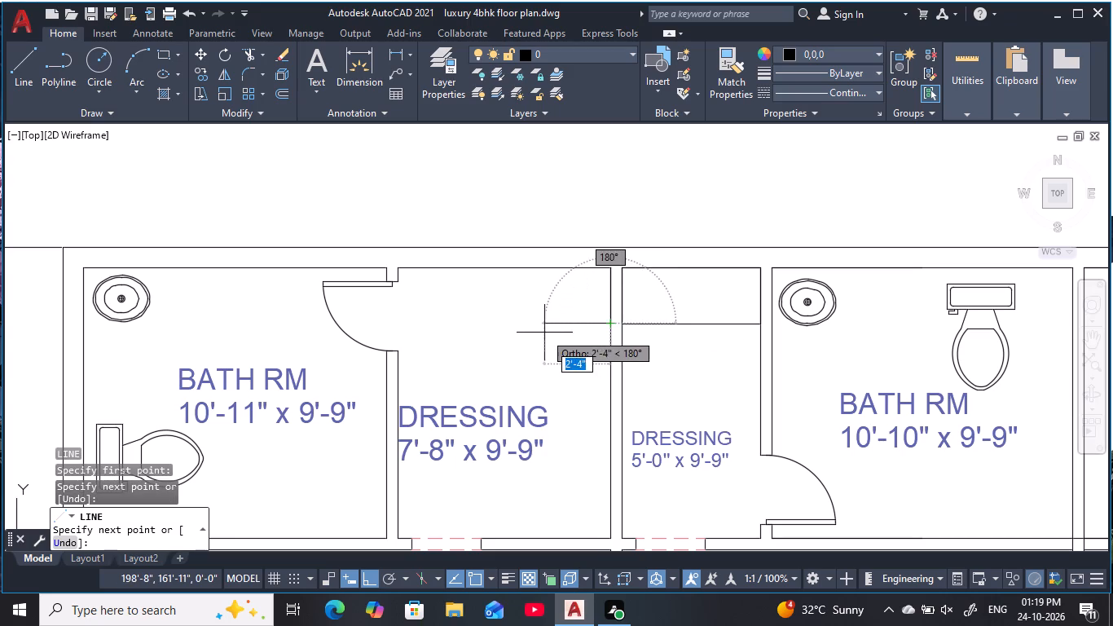
scroll(627, 324, "up", 5)
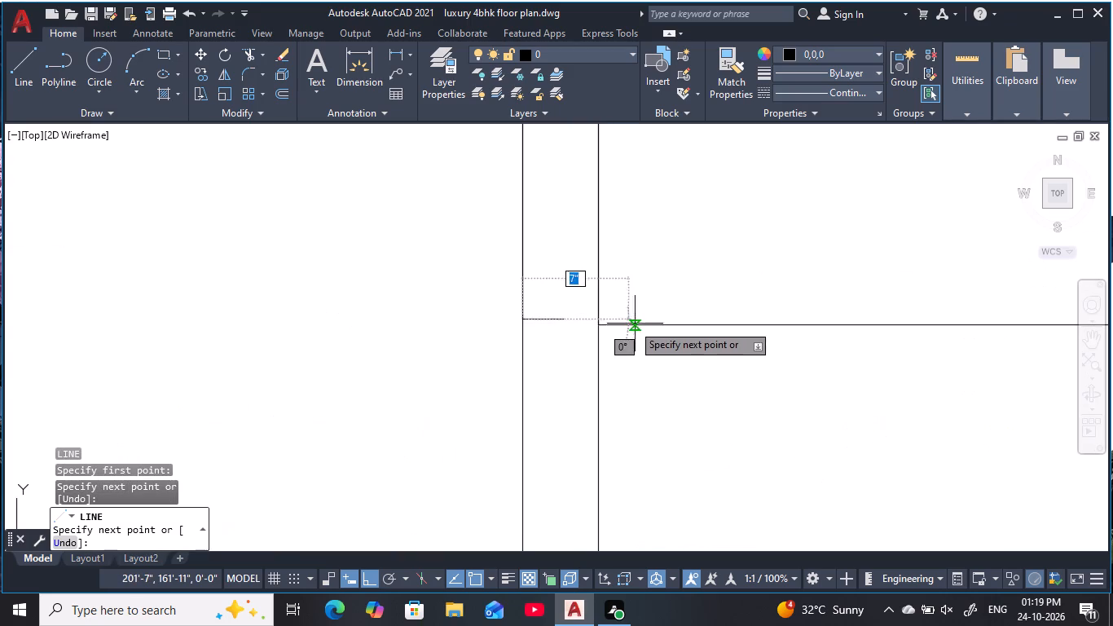
scroll(539, 326, "down", 2)
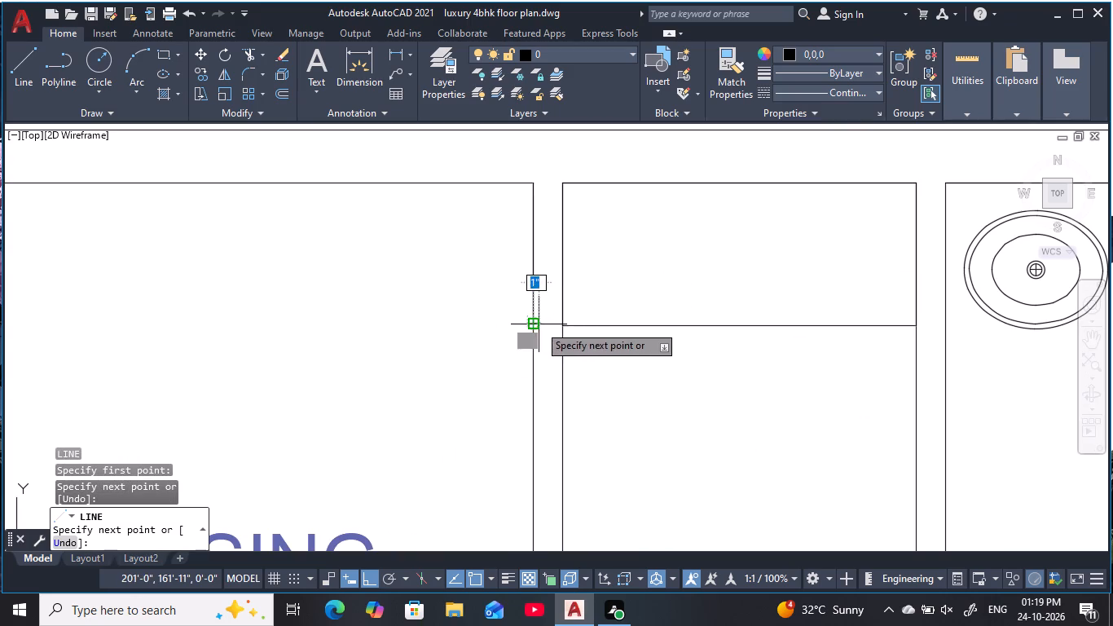
middle_click_drag(438, 328, 590, 330)
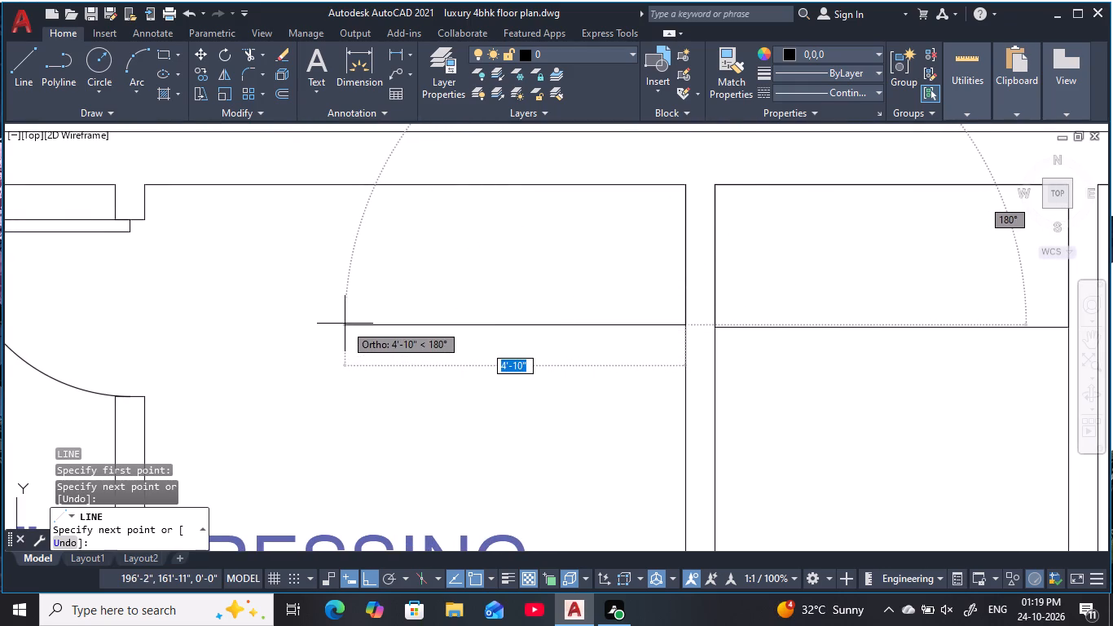
left_click(347, 324)
left_click(351, 185)
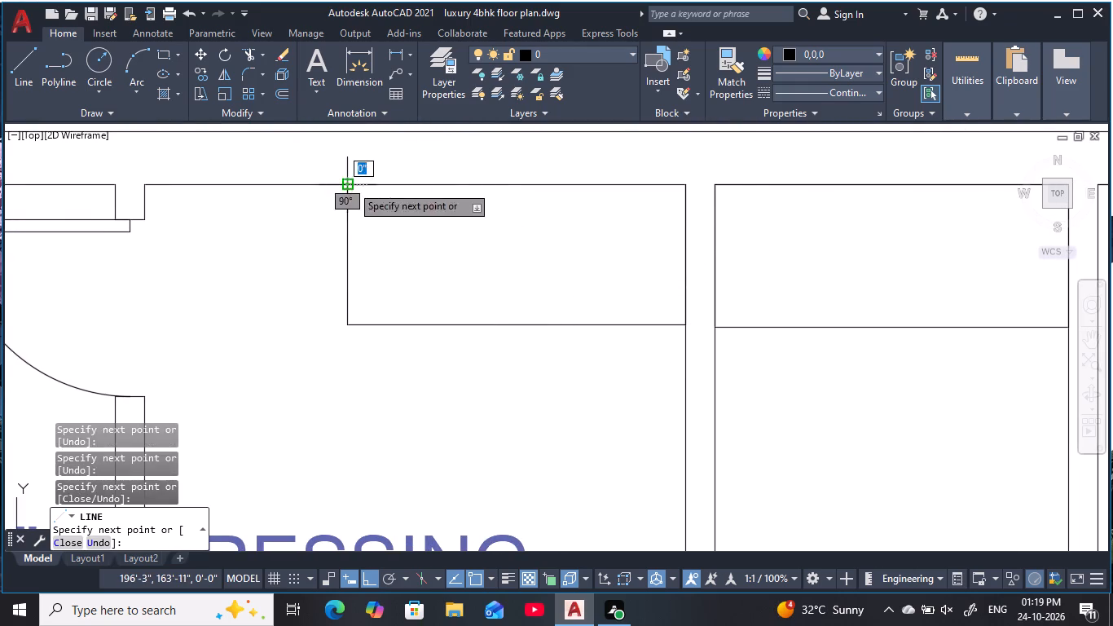
key("Escape")
key("Escape")
Check the depths of the wardrobes in the west 5'-0" and 7'-8" dressing rooms with temporary linear dimensions.
scroll(465, 240, "down", 2)
middle_click_drag(472, 245, 462, 251)
key("Escape")
key("Escape")
key("Escape")
key("Escape")
key("Escape")
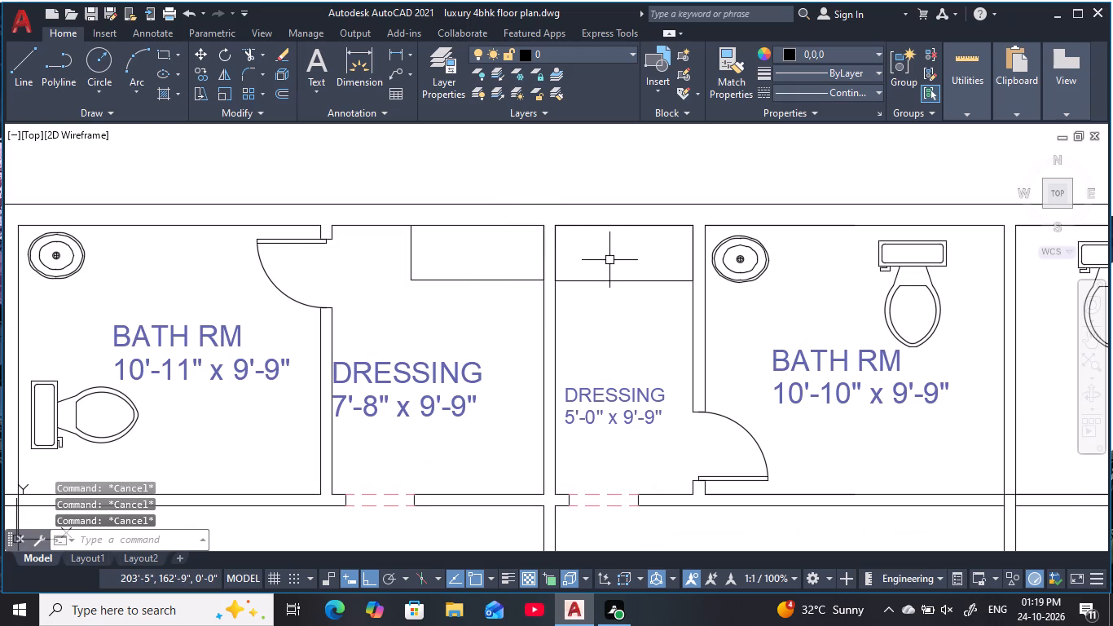
key("d")
key("l")
key("i")
key("space")
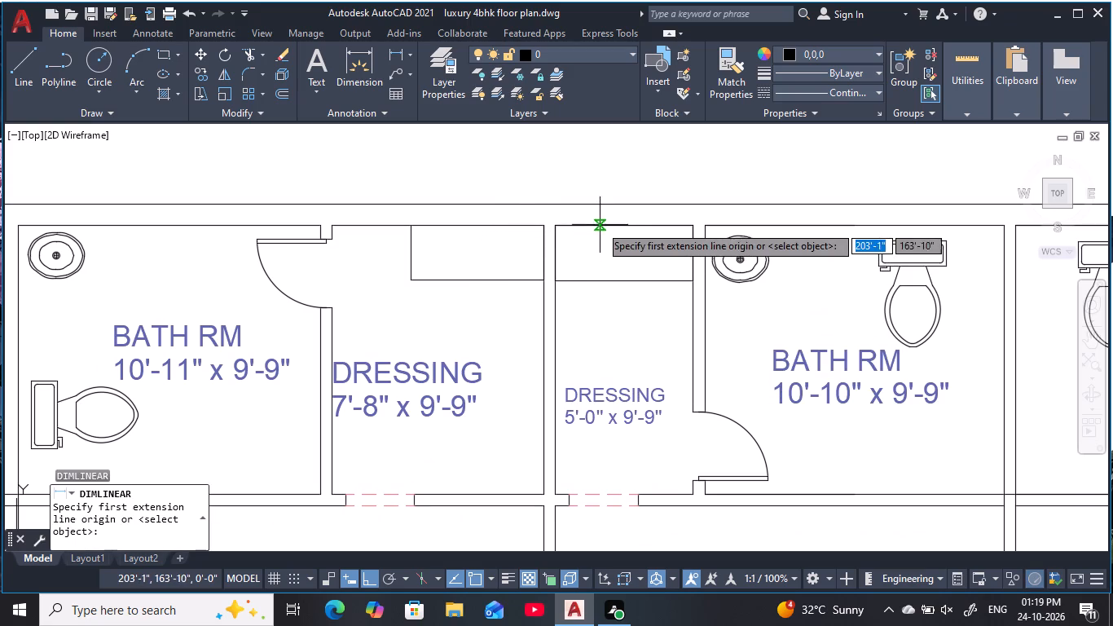
left_click(600, 223)
left_click(605, 275)
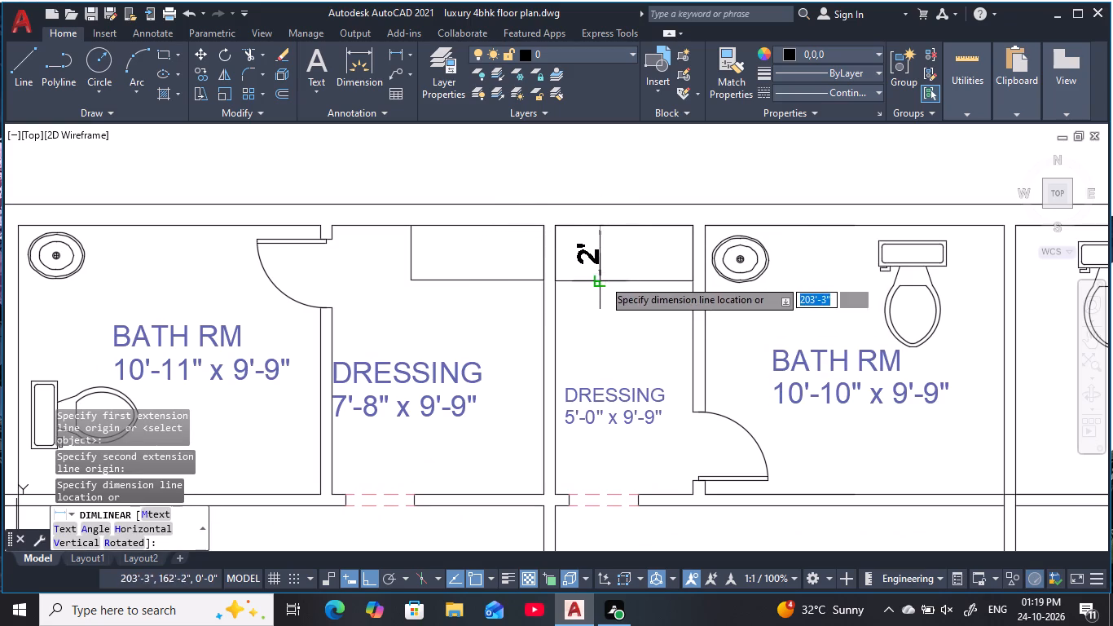
key("Escape")
key("Escape")
key("Escape")
key("space")
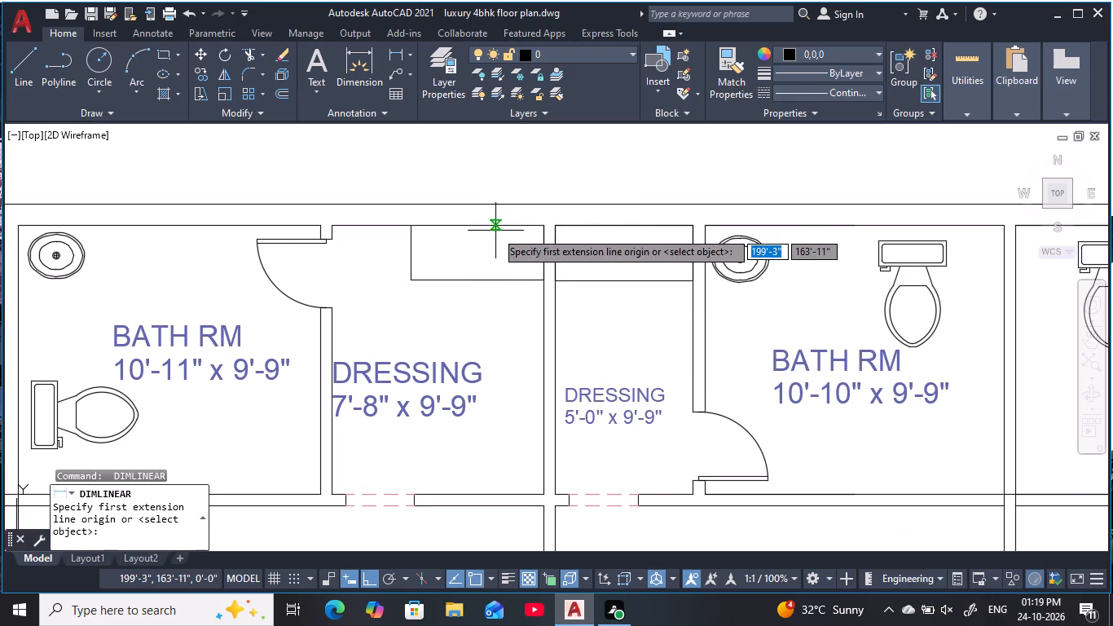
left_click(495, 231)
left_click(505, 278)
key("Escape")
key("Escape")
scroll(600, 262, "down", 2)
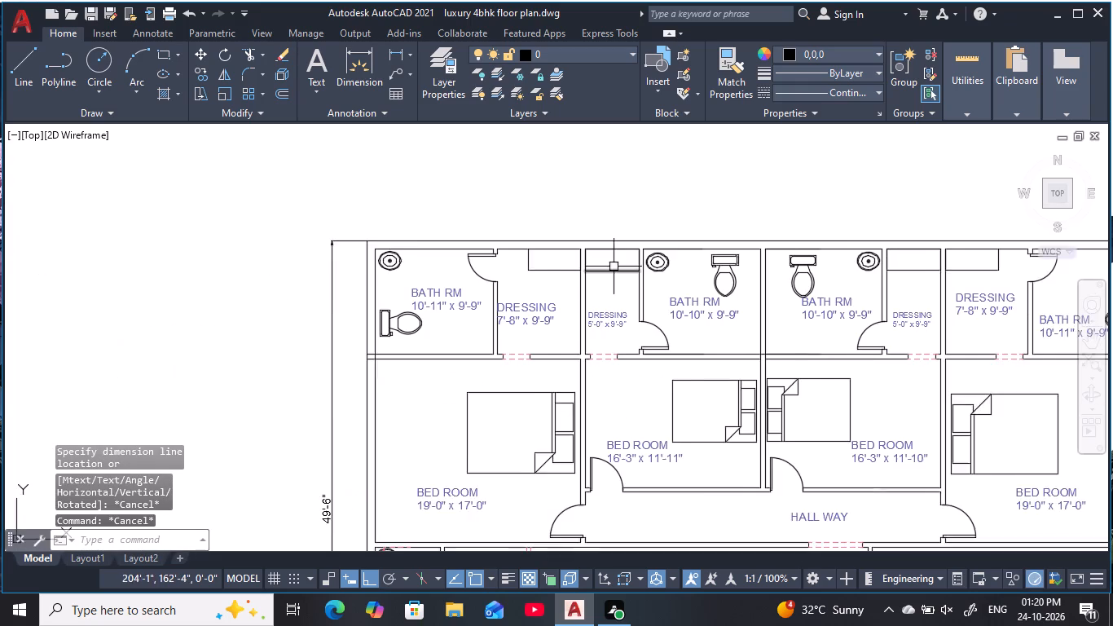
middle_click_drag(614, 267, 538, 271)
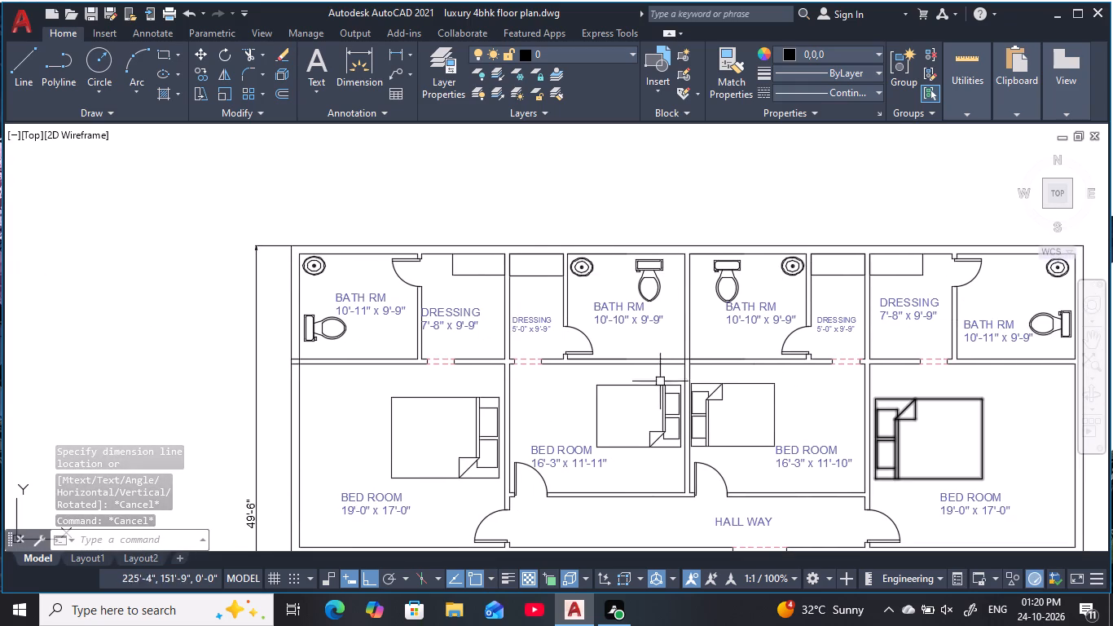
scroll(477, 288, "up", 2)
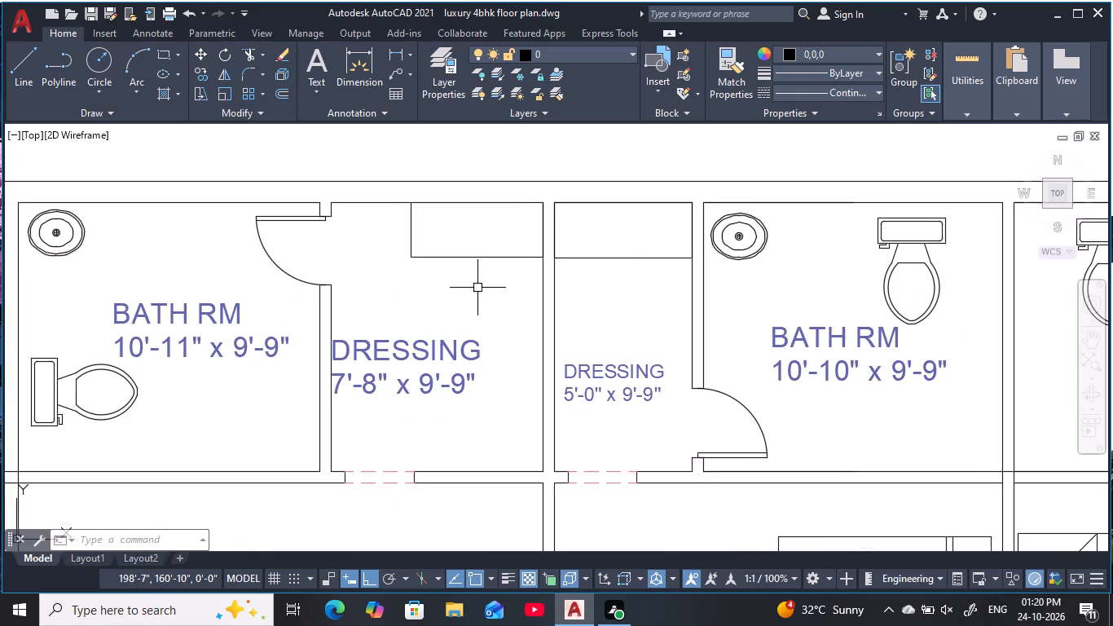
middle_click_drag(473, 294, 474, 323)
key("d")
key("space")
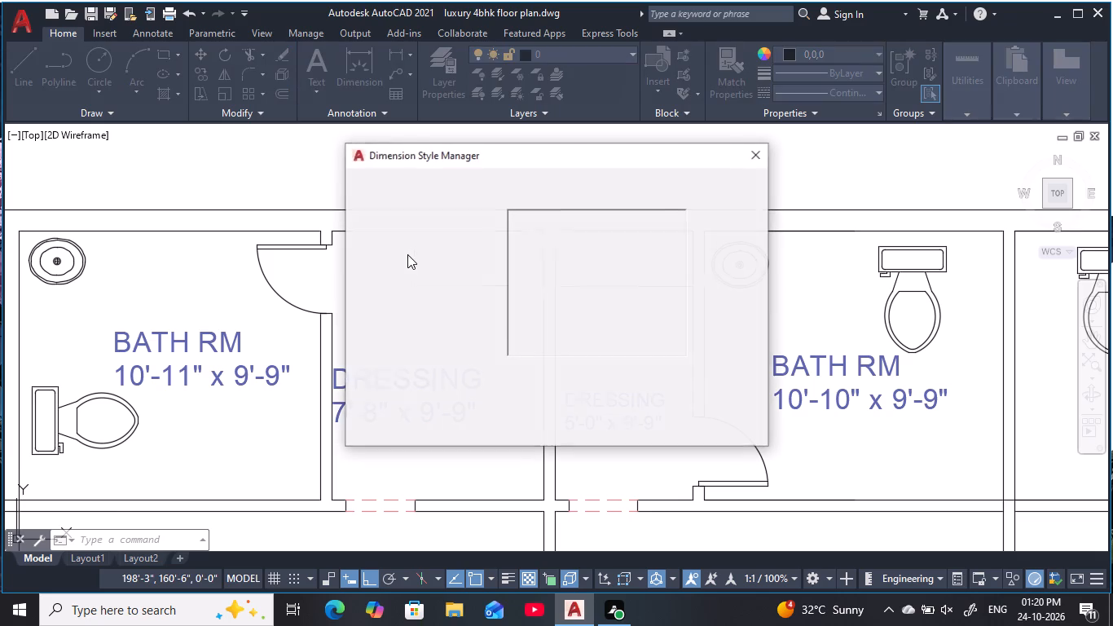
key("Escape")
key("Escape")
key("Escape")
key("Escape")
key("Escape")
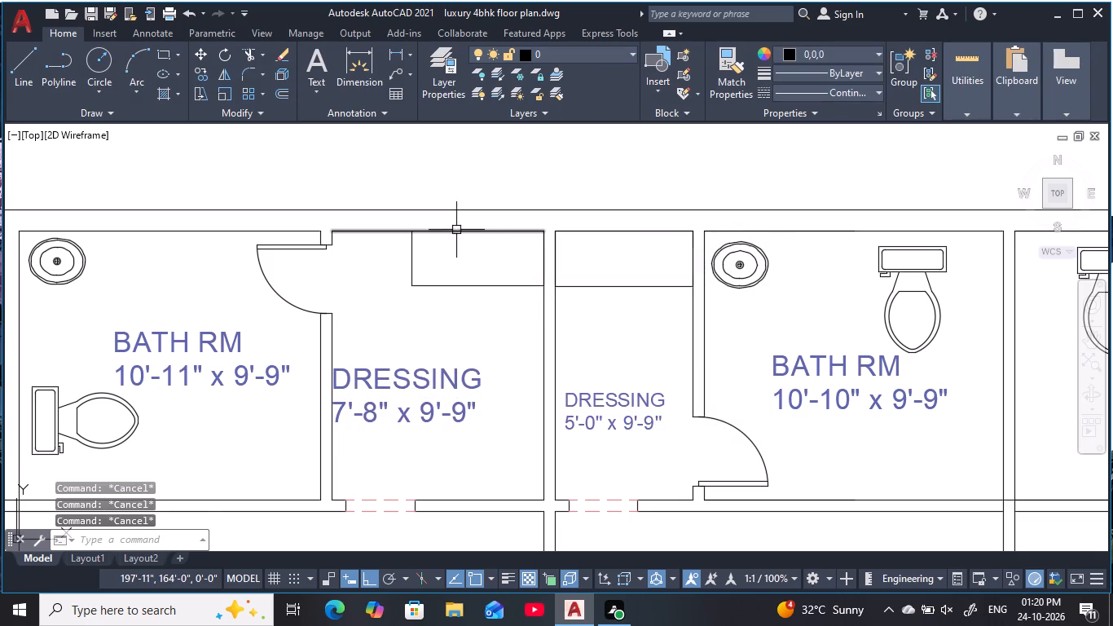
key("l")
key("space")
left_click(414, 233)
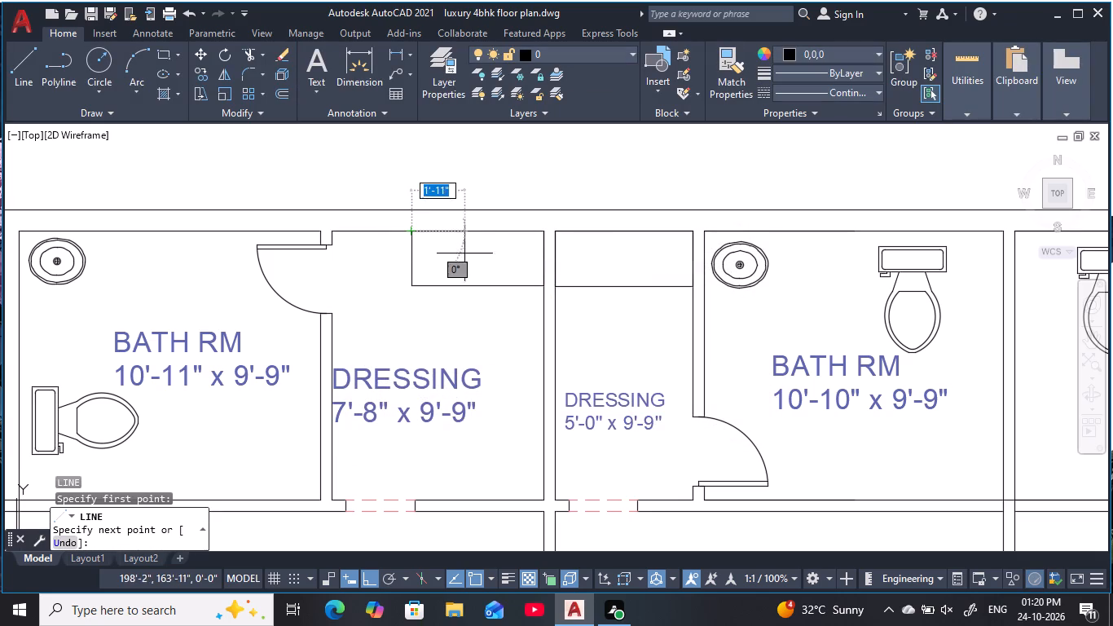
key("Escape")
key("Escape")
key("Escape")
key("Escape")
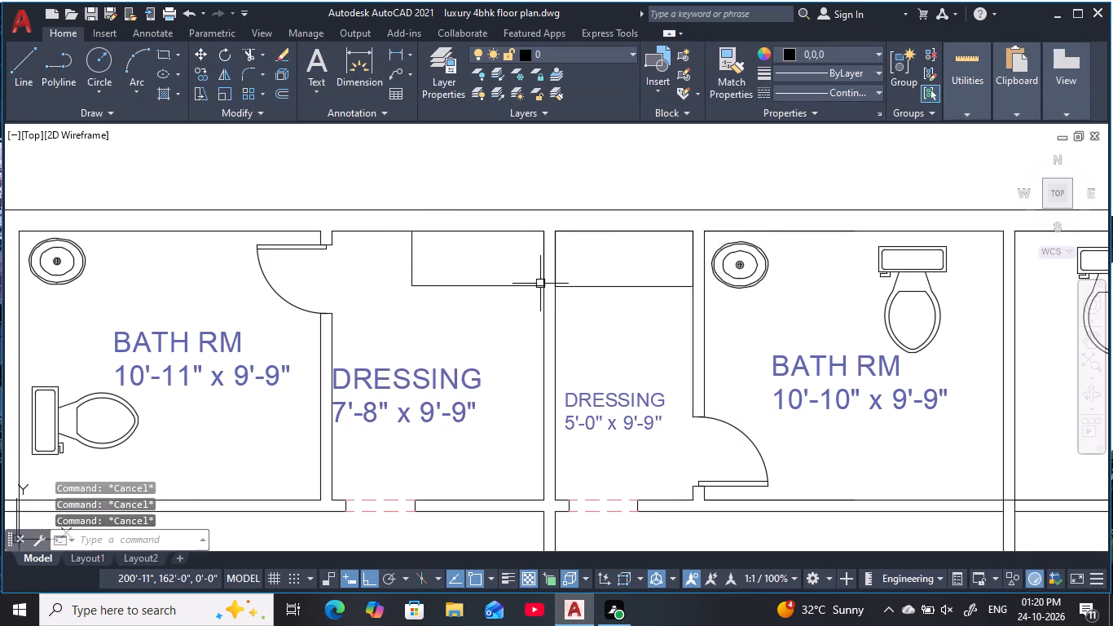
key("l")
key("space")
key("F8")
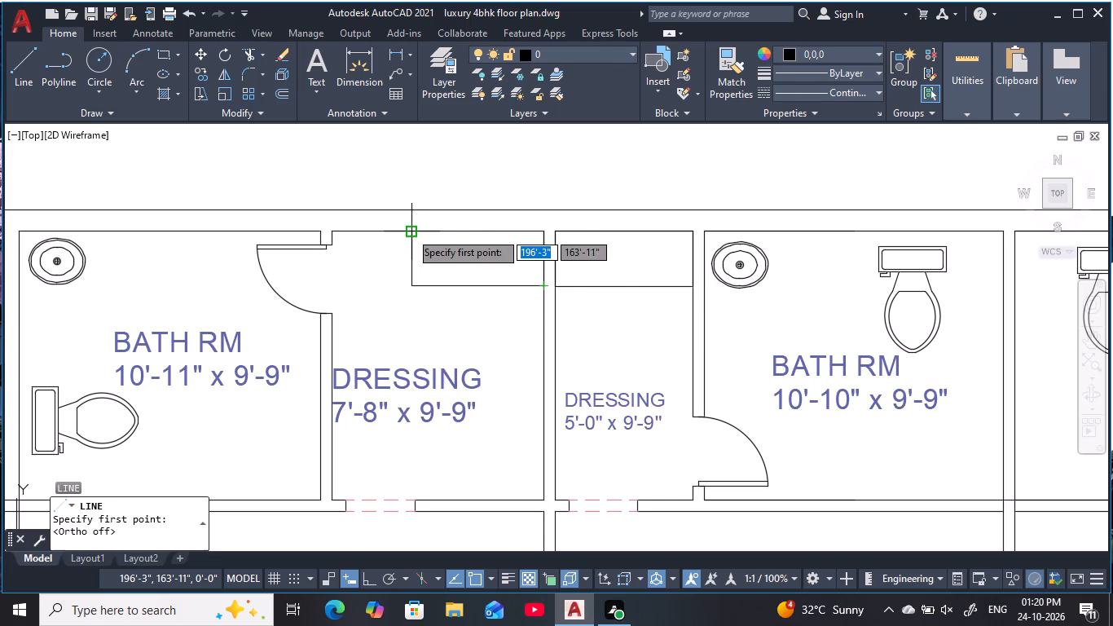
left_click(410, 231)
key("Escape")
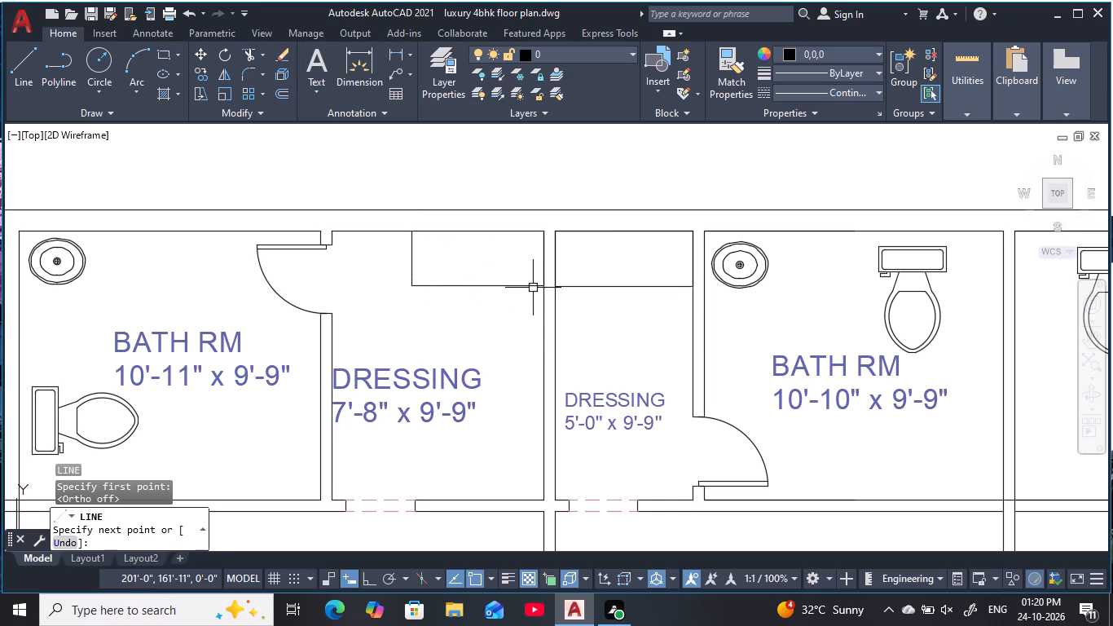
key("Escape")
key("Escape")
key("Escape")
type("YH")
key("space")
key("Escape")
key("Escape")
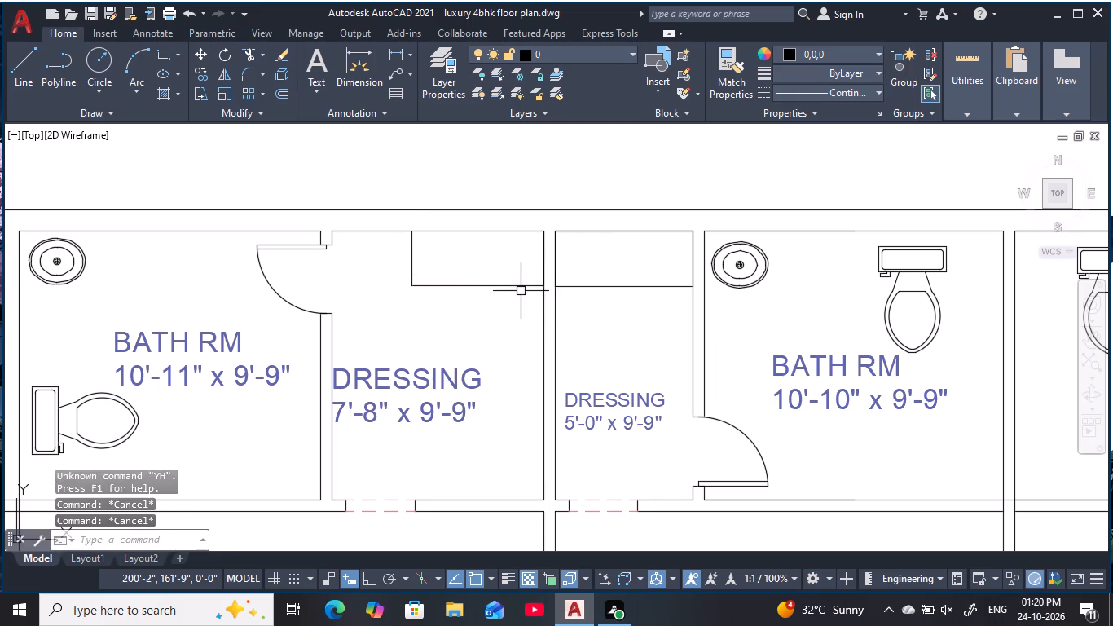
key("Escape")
Start a hatch with the ANSI36 pattern.
type("H")
key("space")
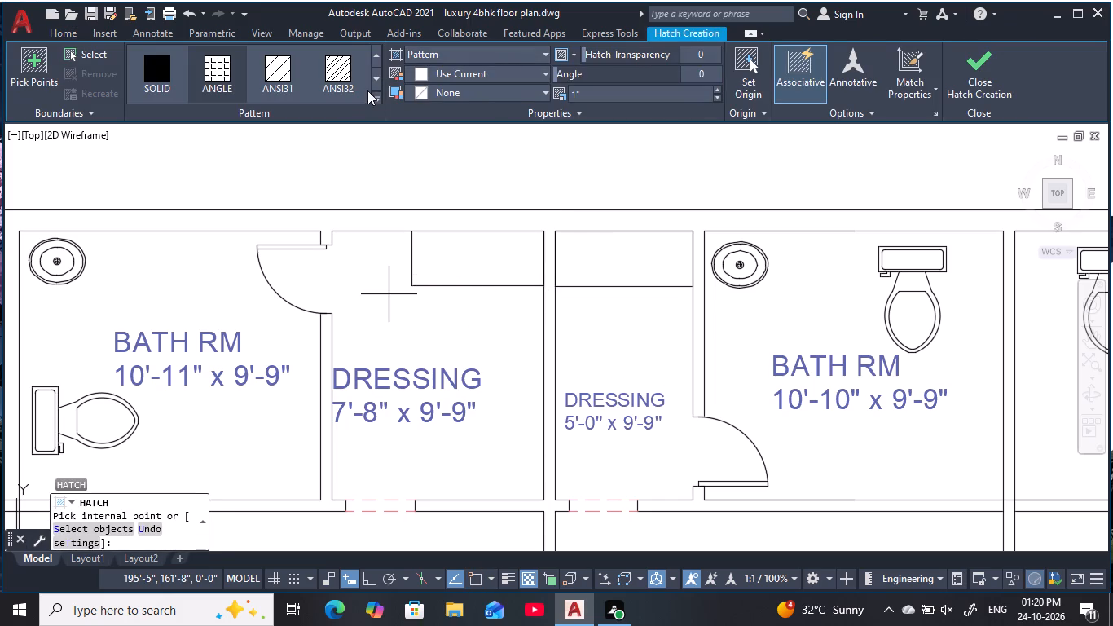
left_click(372, 99)
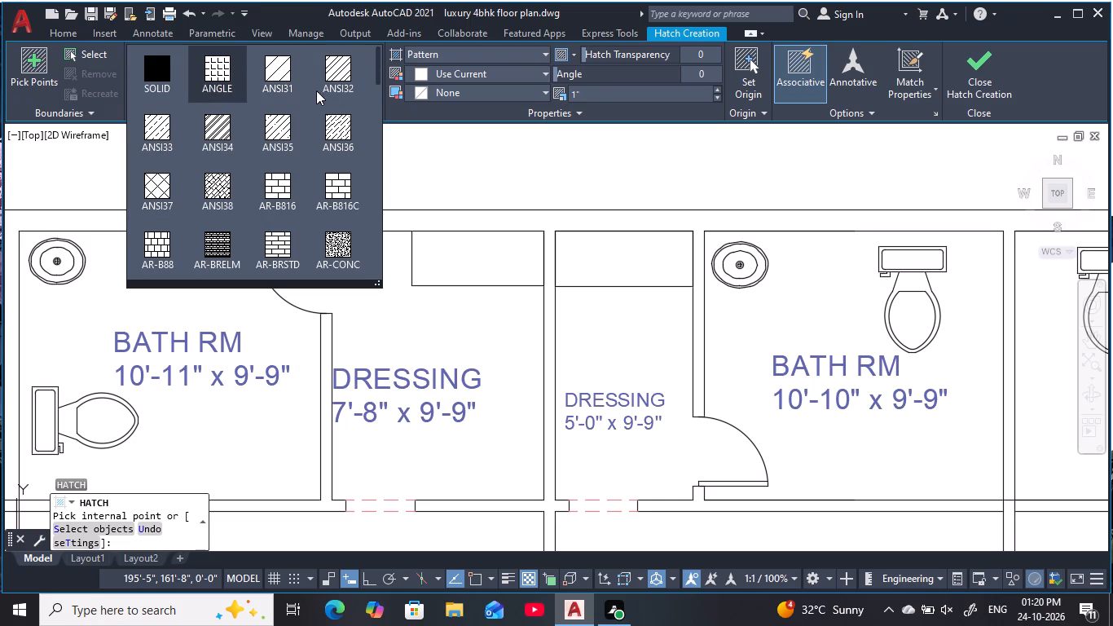
left_click(328, 130)
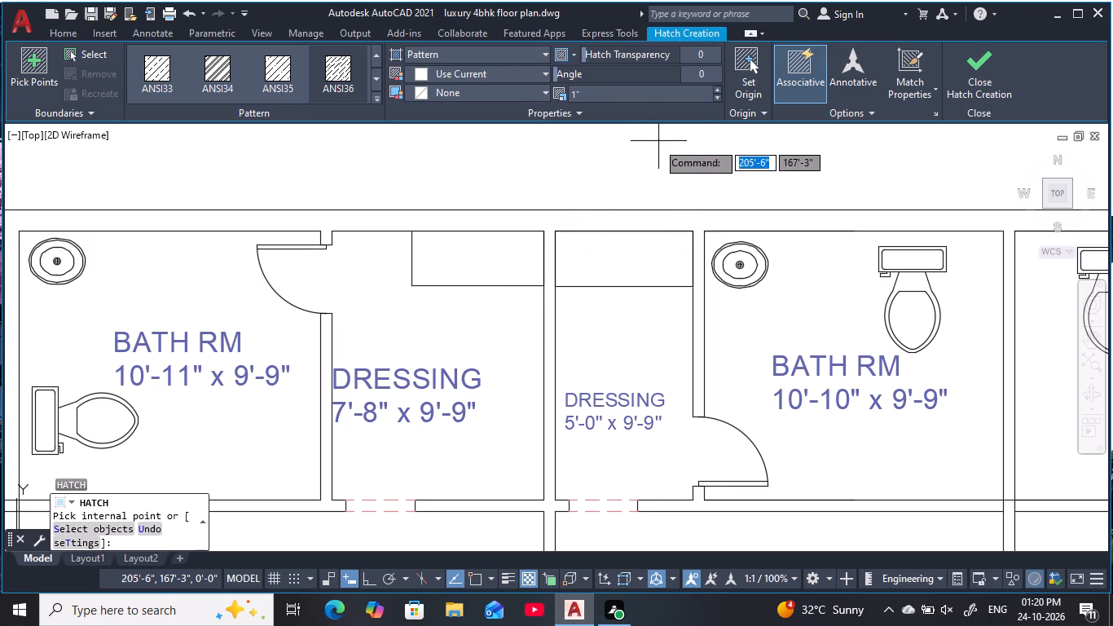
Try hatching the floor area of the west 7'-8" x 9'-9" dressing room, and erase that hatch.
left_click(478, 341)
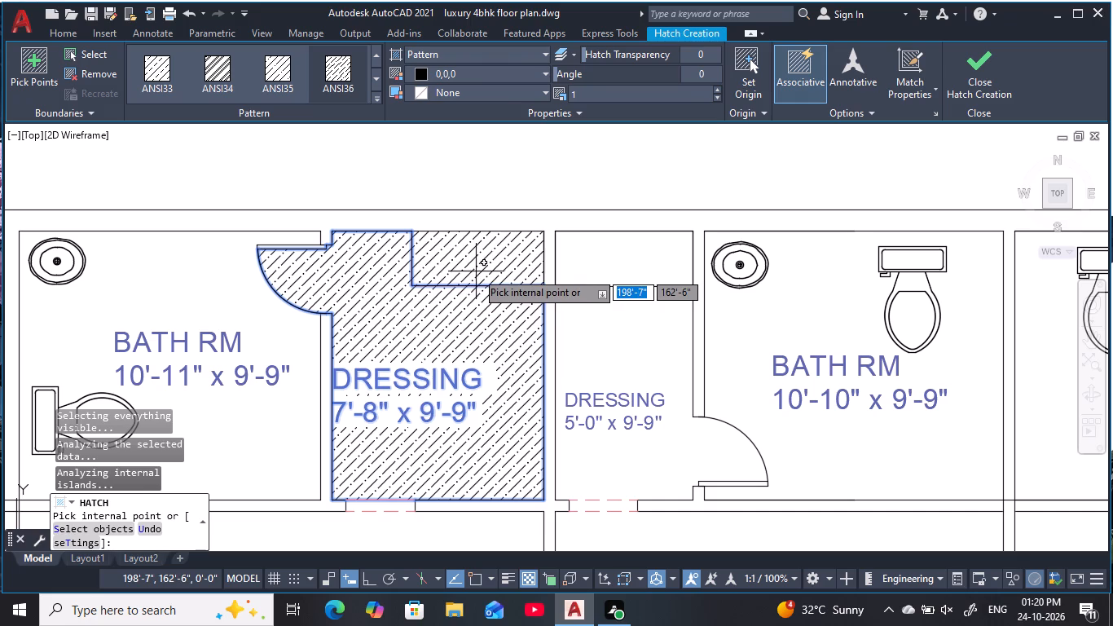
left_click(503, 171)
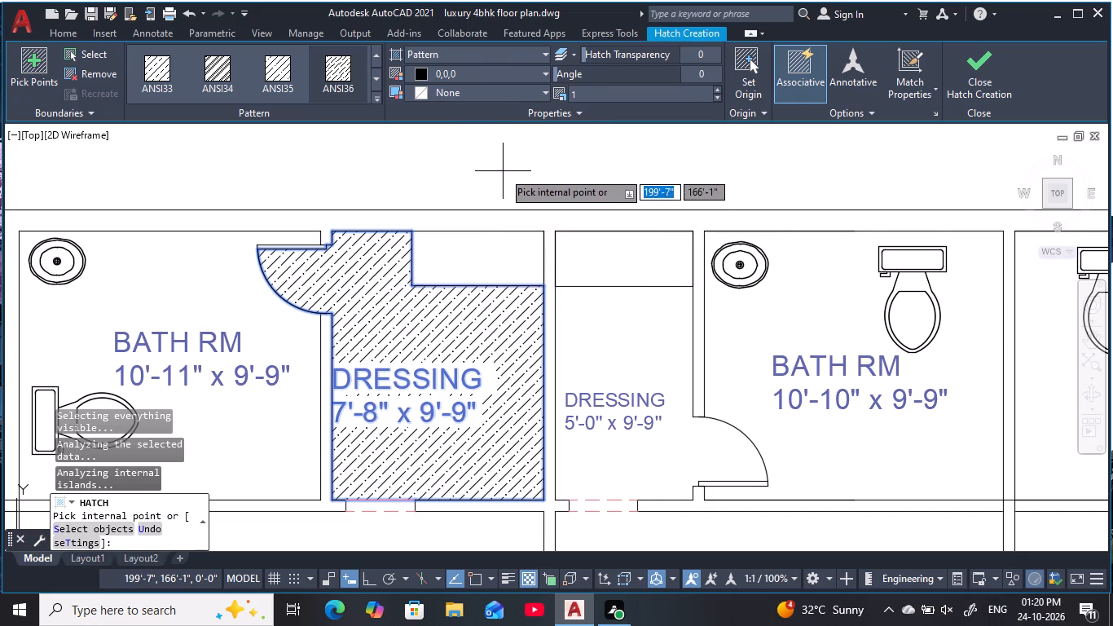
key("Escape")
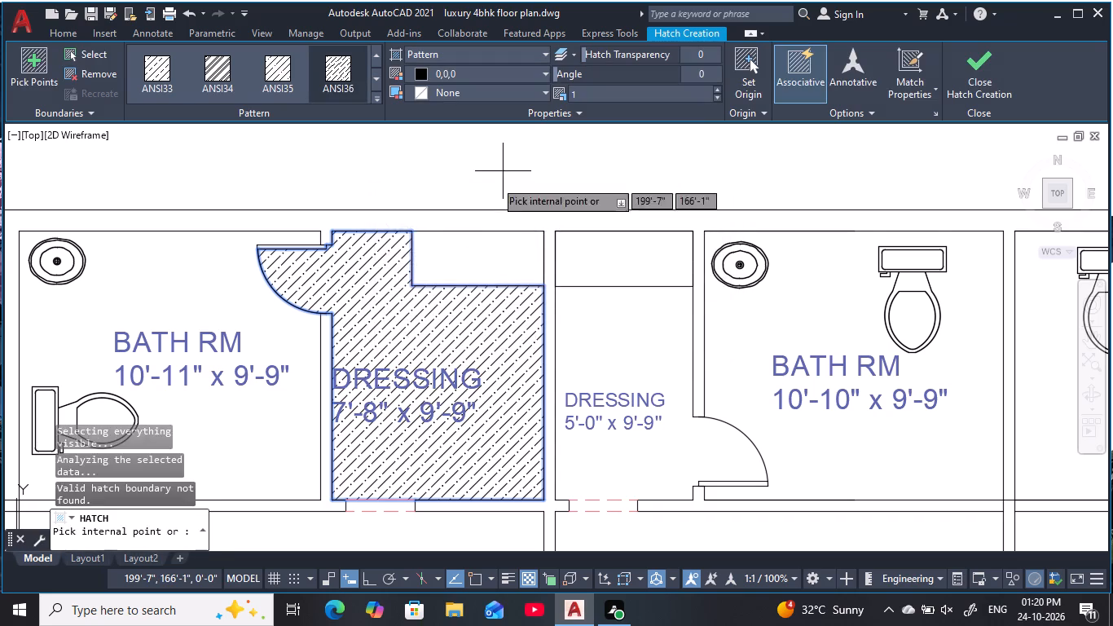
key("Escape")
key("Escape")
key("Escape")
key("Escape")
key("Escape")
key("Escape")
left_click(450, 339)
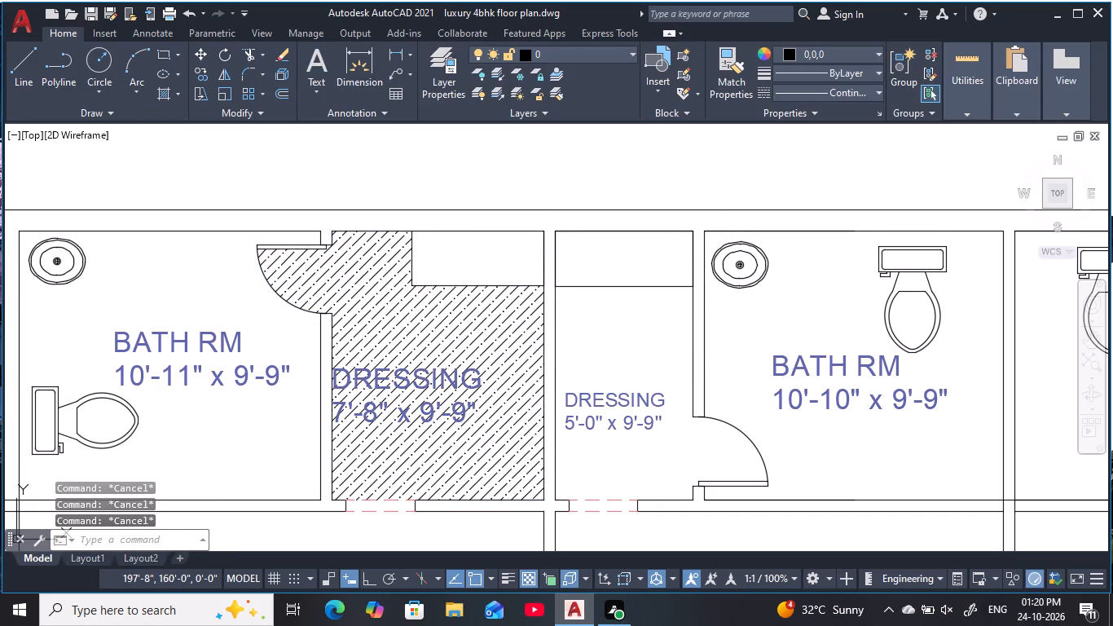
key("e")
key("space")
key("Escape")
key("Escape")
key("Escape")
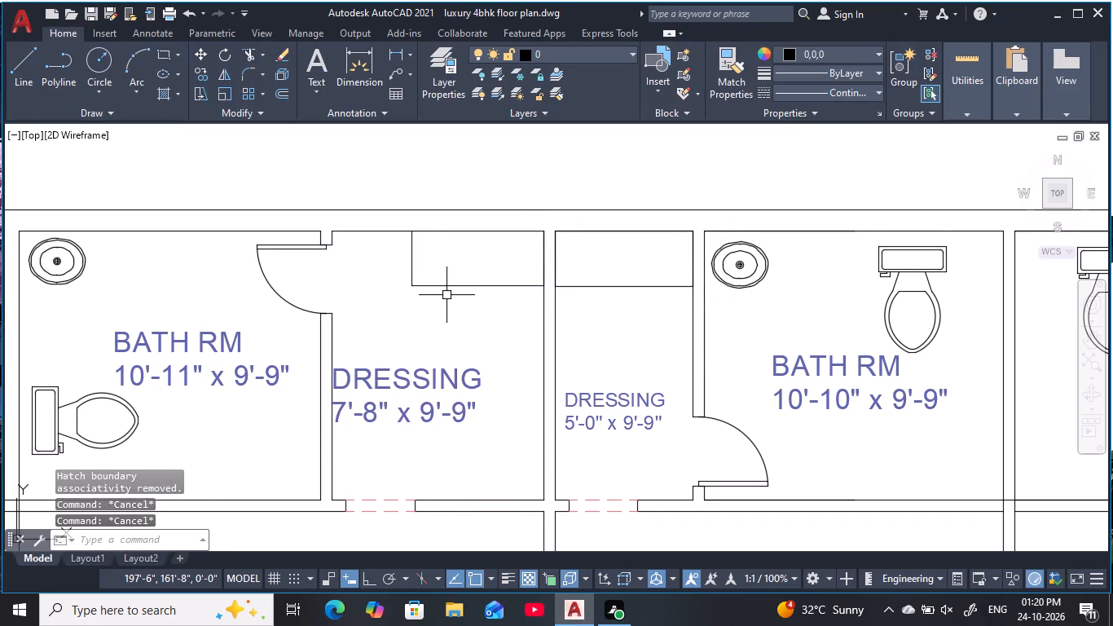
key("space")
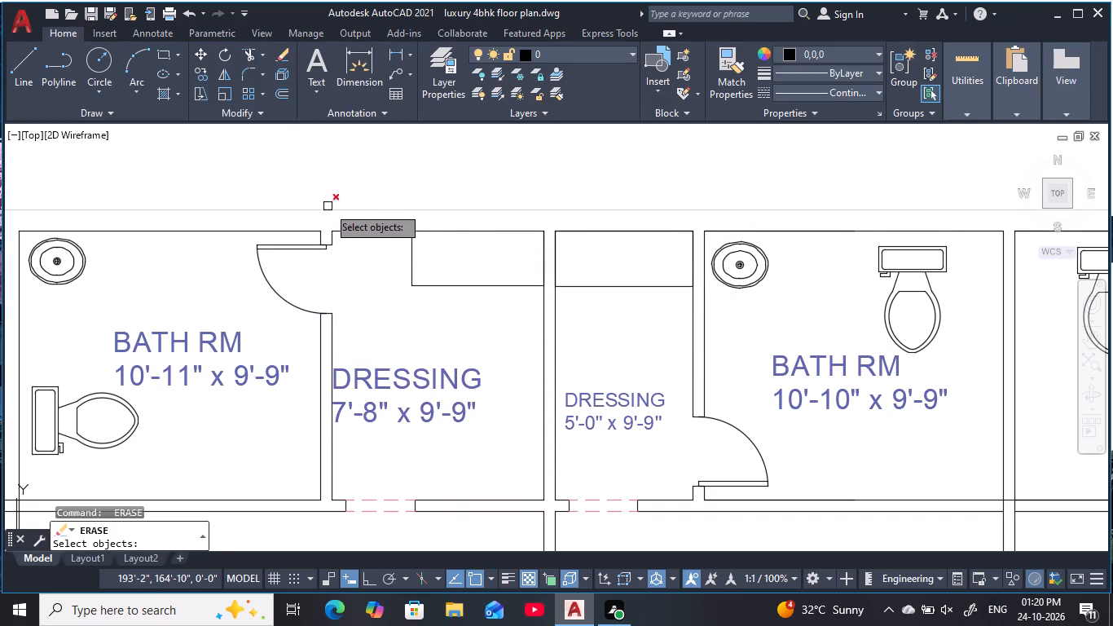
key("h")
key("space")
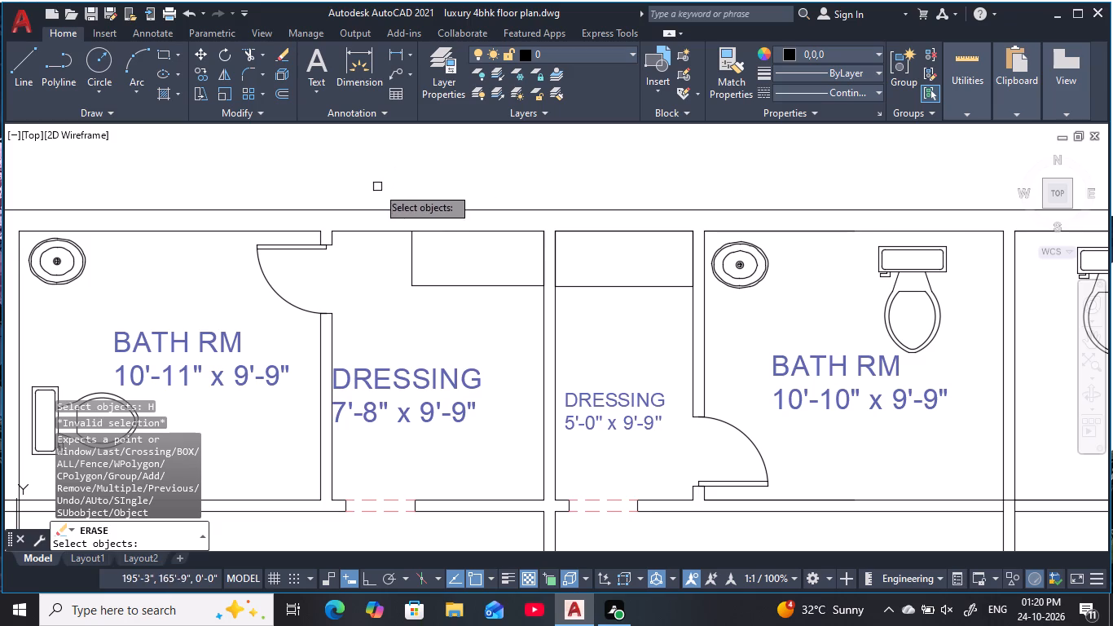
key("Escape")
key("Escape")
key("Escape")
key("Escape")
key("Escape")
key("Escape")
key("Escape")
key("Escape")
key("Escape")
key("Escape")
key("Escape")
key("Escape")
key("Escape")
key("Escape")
Hatch the wardrobes in all four dressing rooms, two west and two east, with the ANSI36 pattern.
key("h")
key("space")
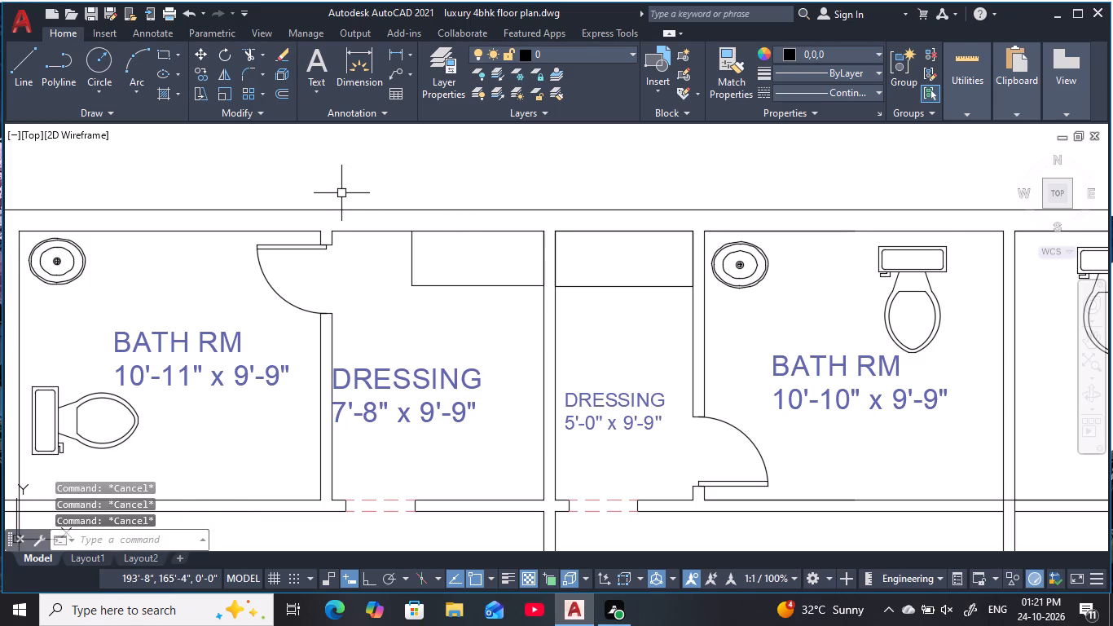
left_click(467, 258)
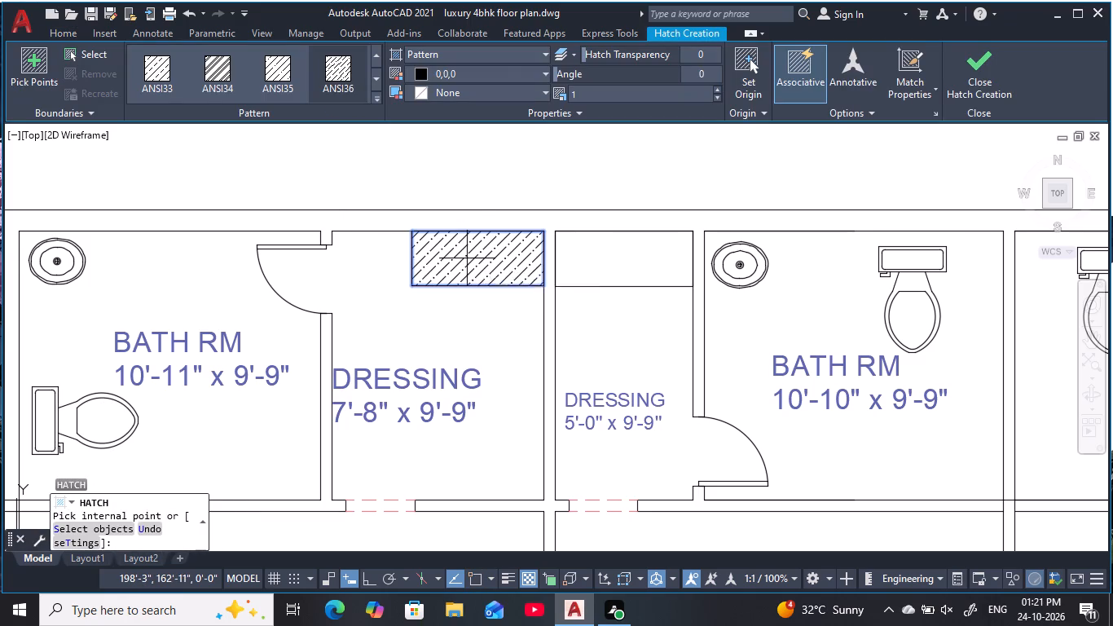
left_click(623, 256)
scroll(726, 259, "down", 2)
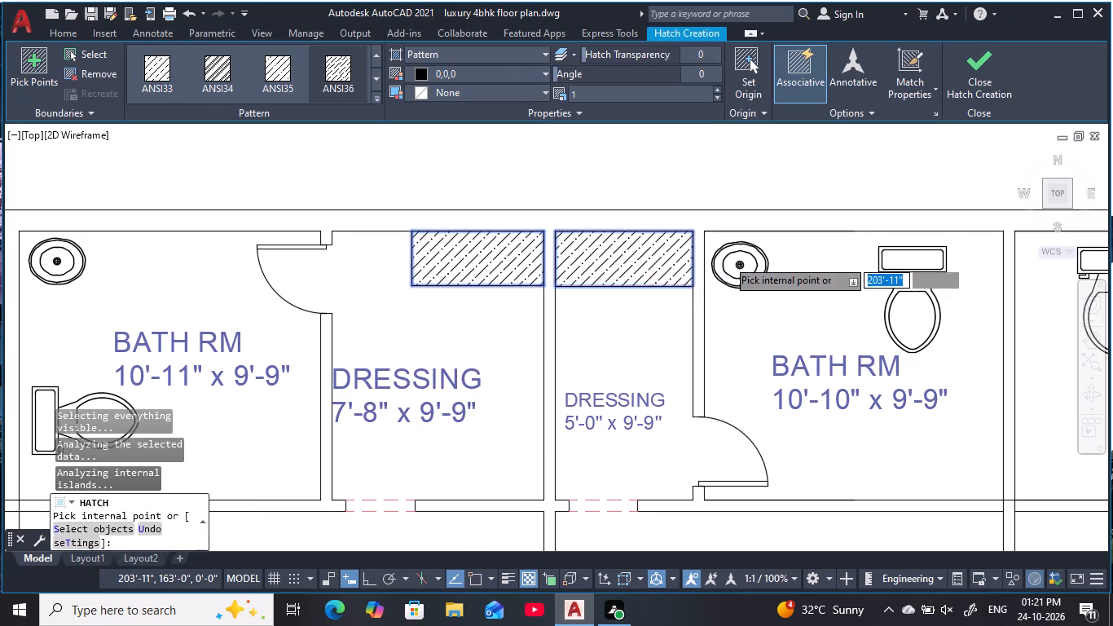
middle_click_drag(727, 259, 353, 256)
left_click(616, 258)
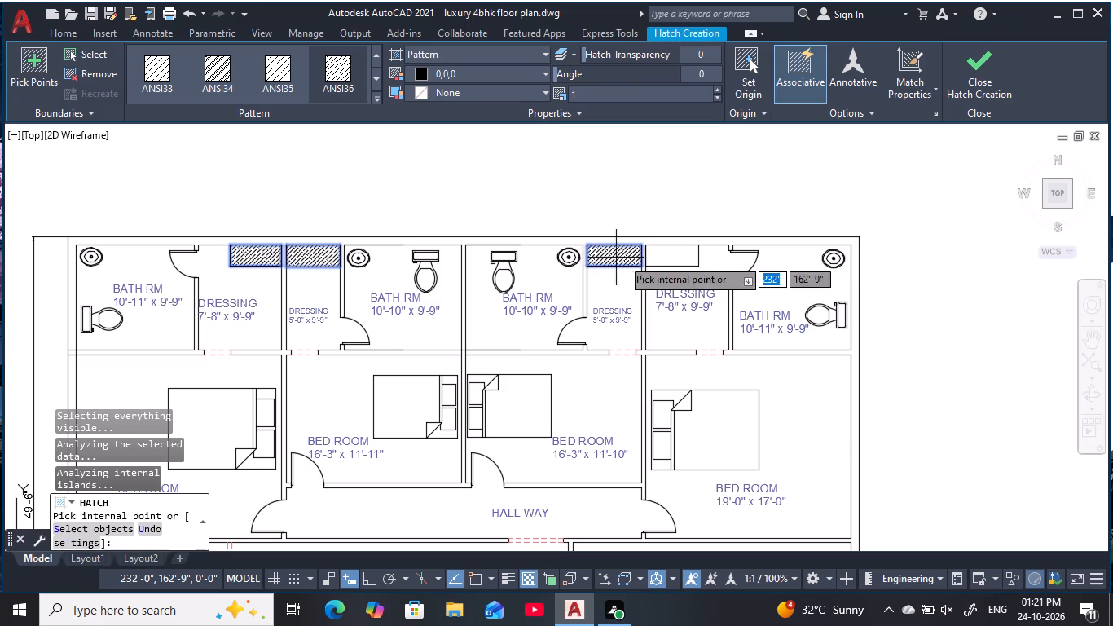
left_click(677, 263)
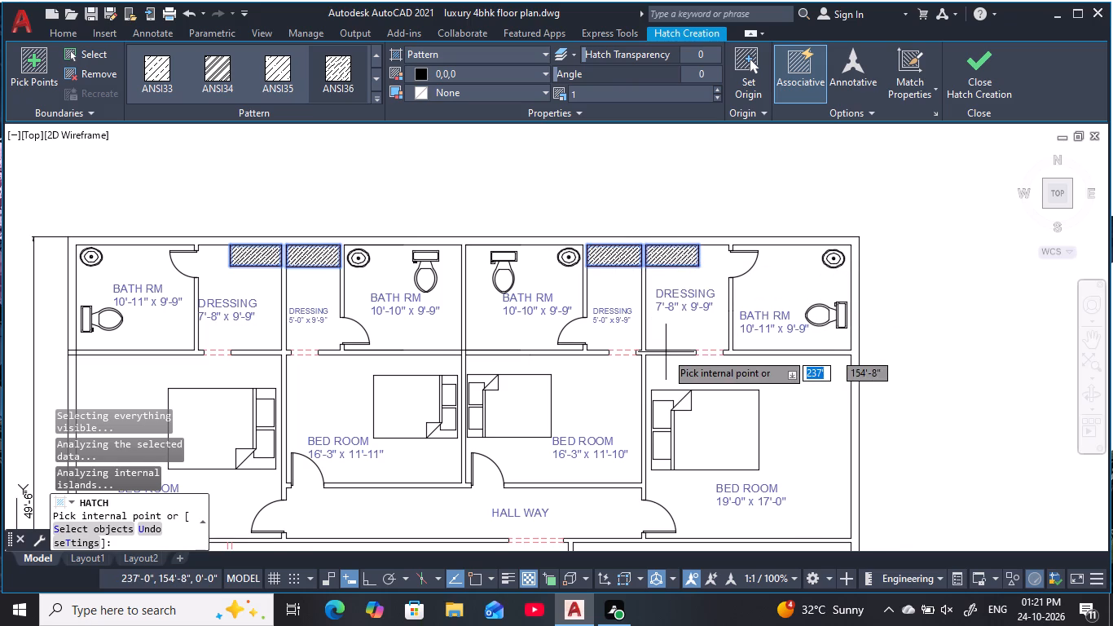
scroll(670, 357, "down", 1)
middle_click_drag(670, 354, 688, 298)
key("Escape")
key("Escape")
key("Escape")
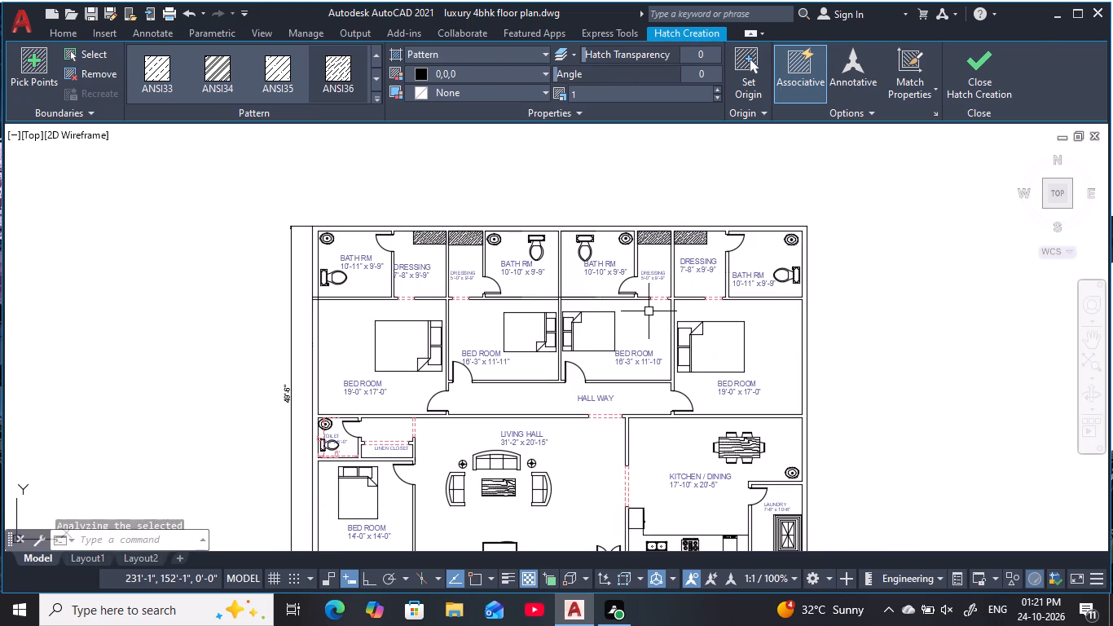
key("Escape")
key("Escape")
key("Escape")
Review the whole floor plan, examining the hatched wardrobes and the free space in the bedrooms.
middle_click_drag(576, 337, 617, 177)
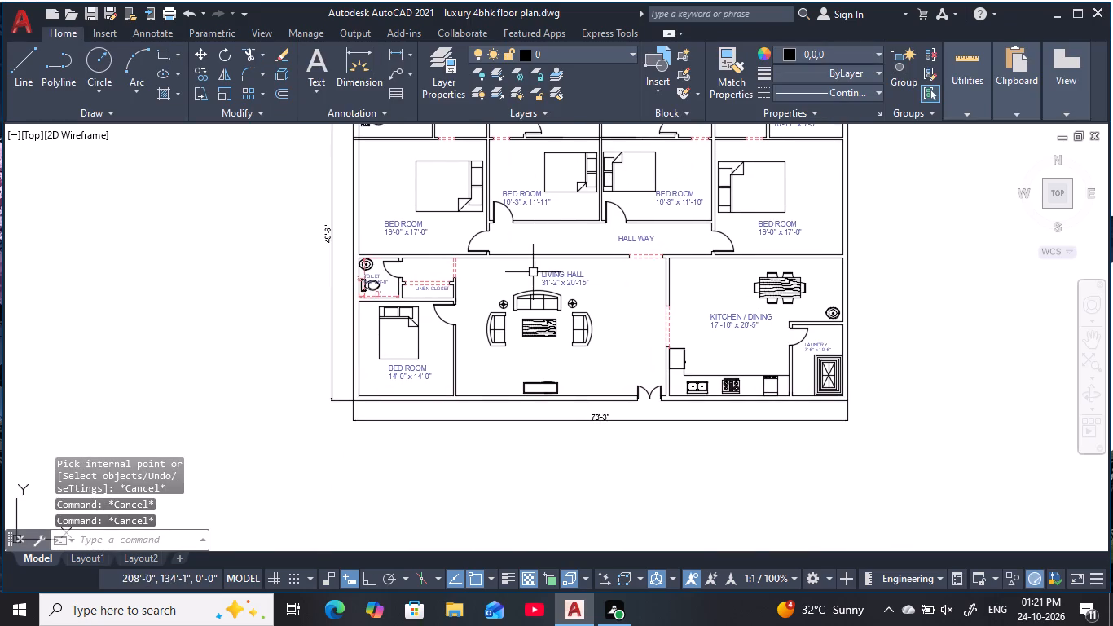
middle_click_drag(519, 265, 523, 399)
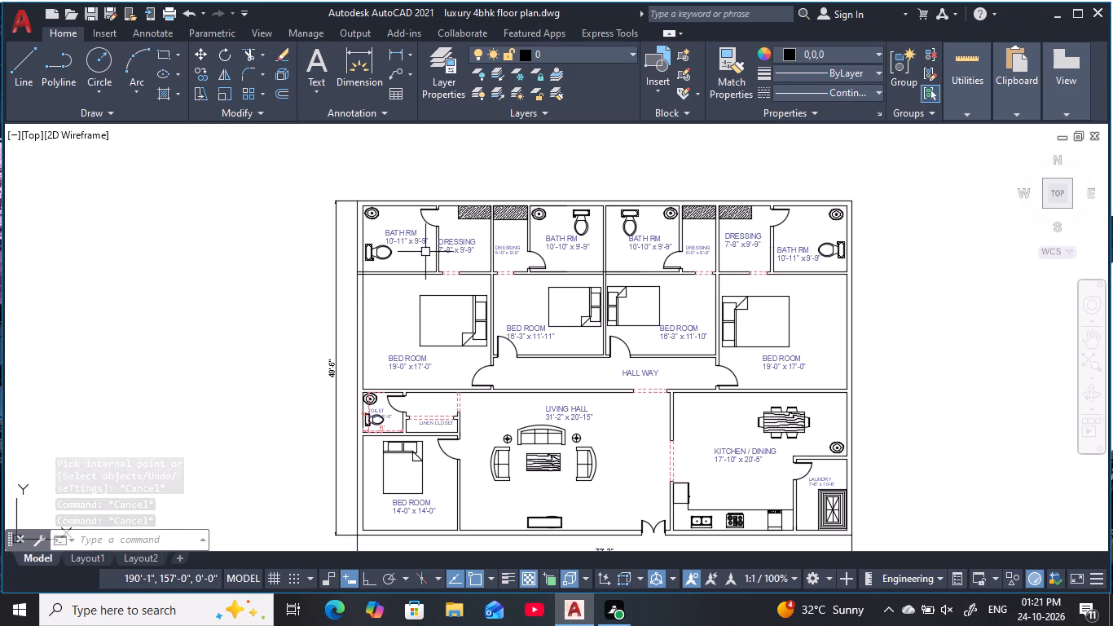
scroll(519, 214, "up", 2)
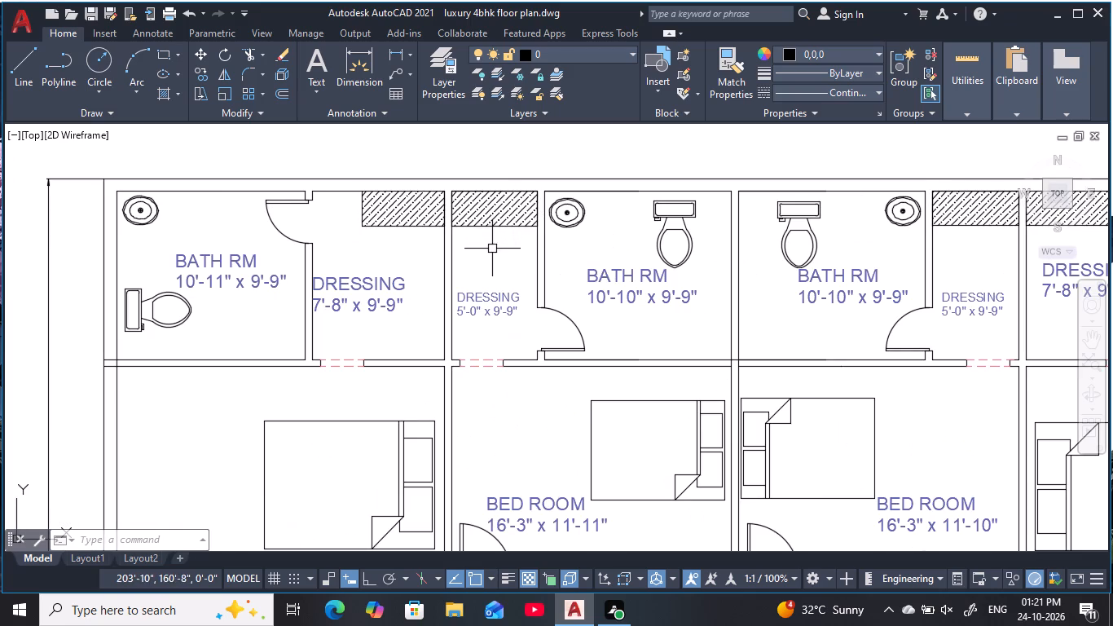
key("Escape")
key("Escape")
key("Escape")
scroll(397, 262, "down", 2)
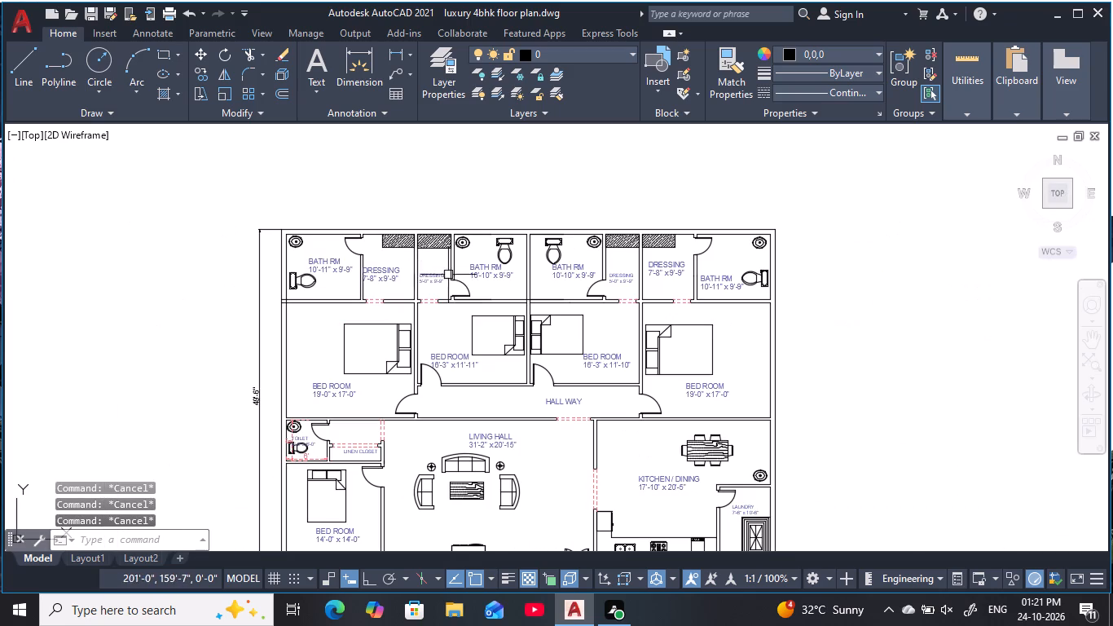
key("Escape")
key("Escape")
middle_click_drag(828, 306, 840, 265)
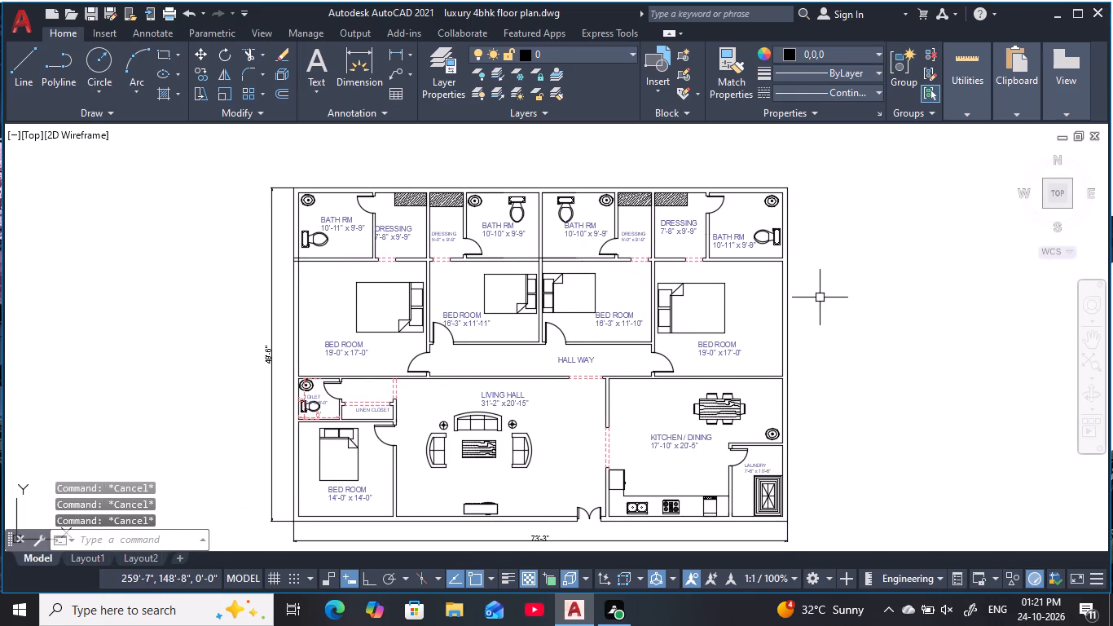
scroll(810, 310, "up", 1)
middle_click_drag(810, 311, 794, 335)
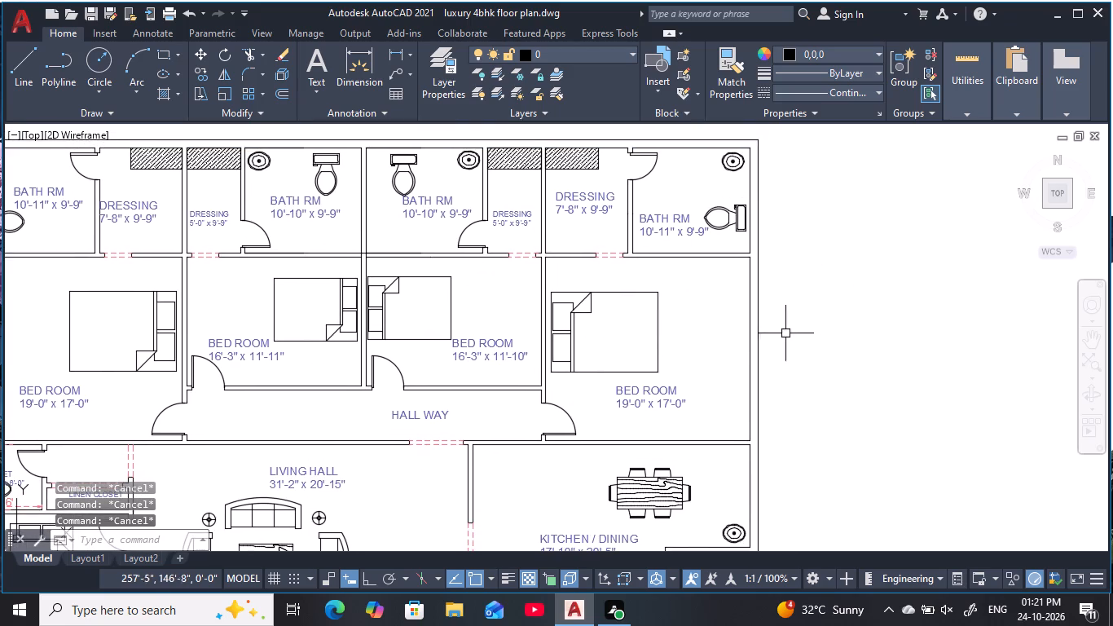
key("Escape")
key("Escape")
middle_click_drag(699, 296, 688, 328)
scroll(658, 309, "up", 1)
middle_click_drag(656, 307, 574, 260)
scroll(573, 260, "down", 1)
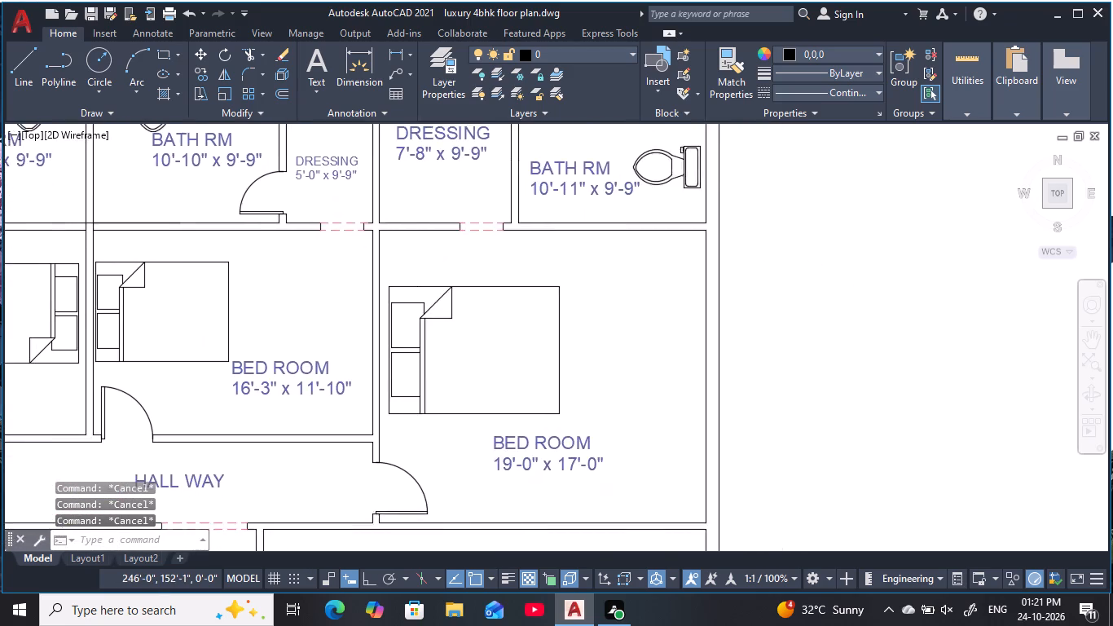
Draw a wardrobe outline about 7'-7" wide and 2'-3" deep in the east 19'-0" x 17'-0" bedroom's northeast corner.
middle_click_drag(602, 303, 631, 313)
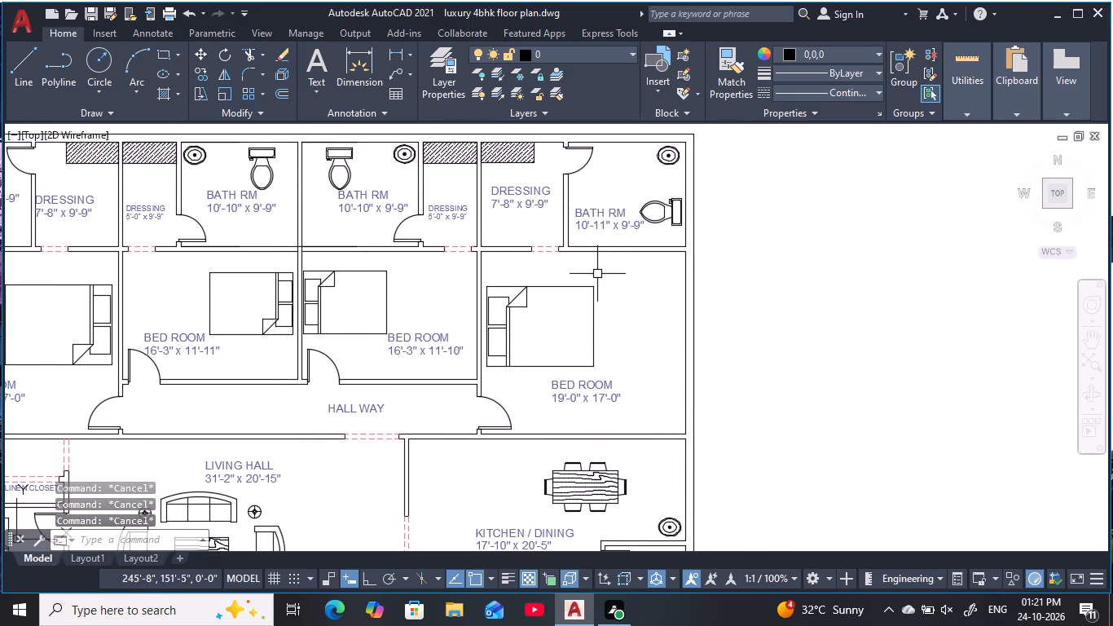
scroll(597, 271, "up", 1)
middle_click_drag(596, 271, 570, 284)
key("Escape")
type("L")
key("space")
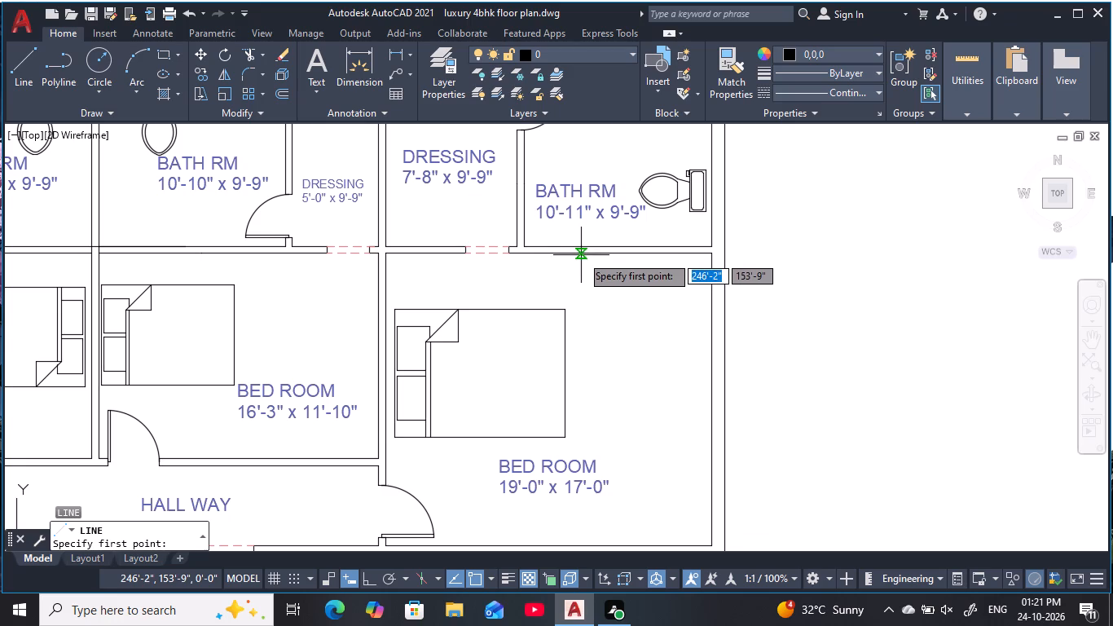
left_click(581, 255)
key("F8")
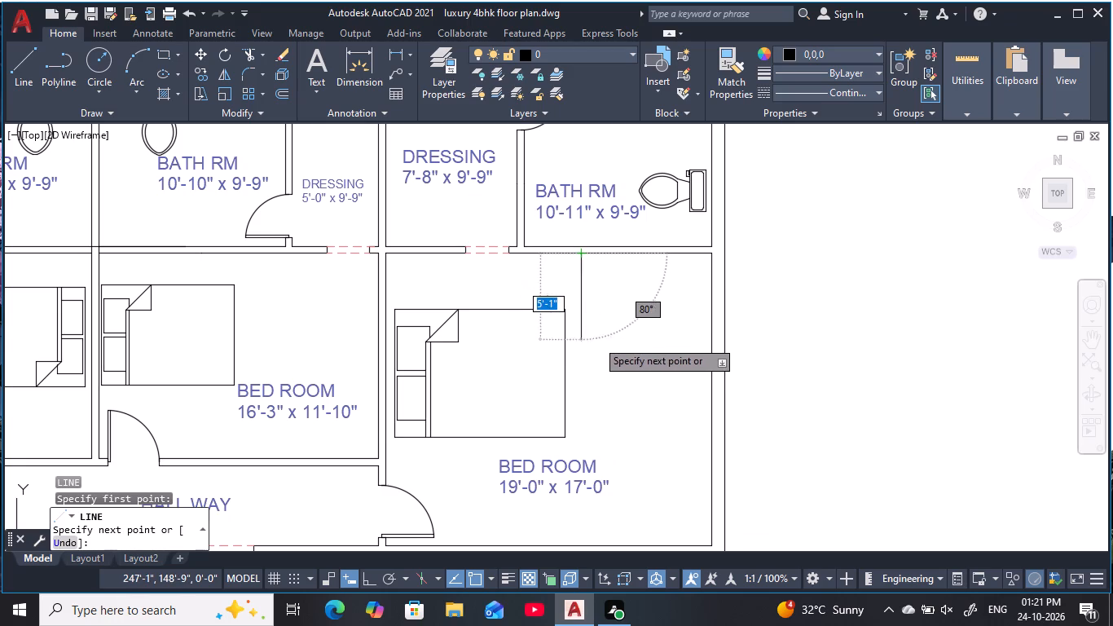
left_click(580, 293)
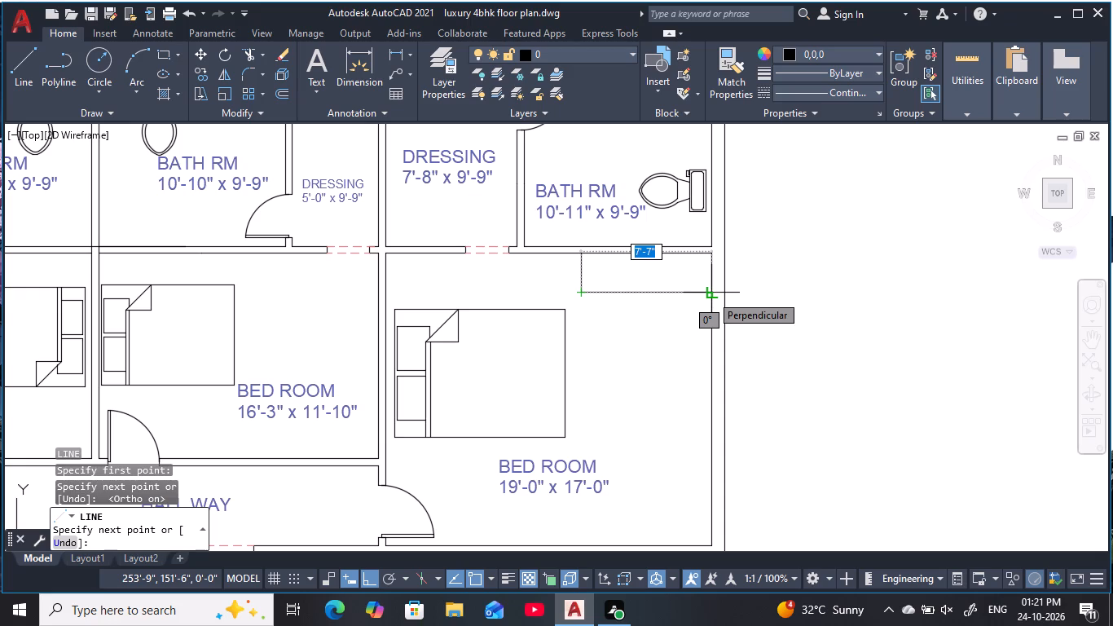
left_click(710, 294)
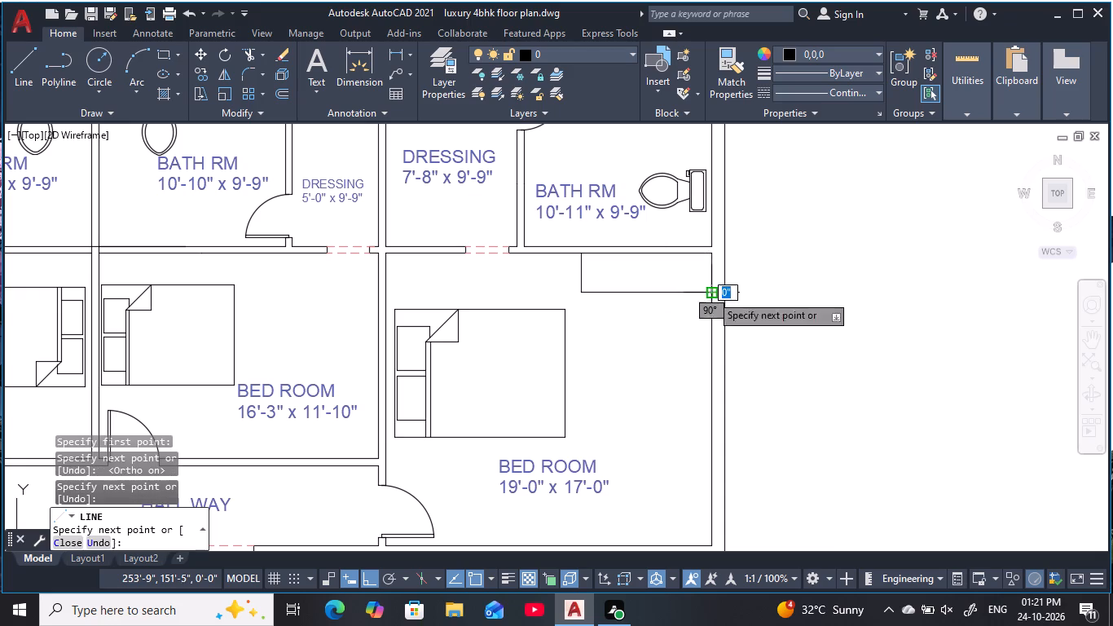
key("Escape")
key("Escape")
Draw a wardrobe base line about 7'-7" long along the south wall of the 16'-3" x 11'-10" bedroom, from its southeast corner.
middle_click_drag(667, 342, 792, 326)
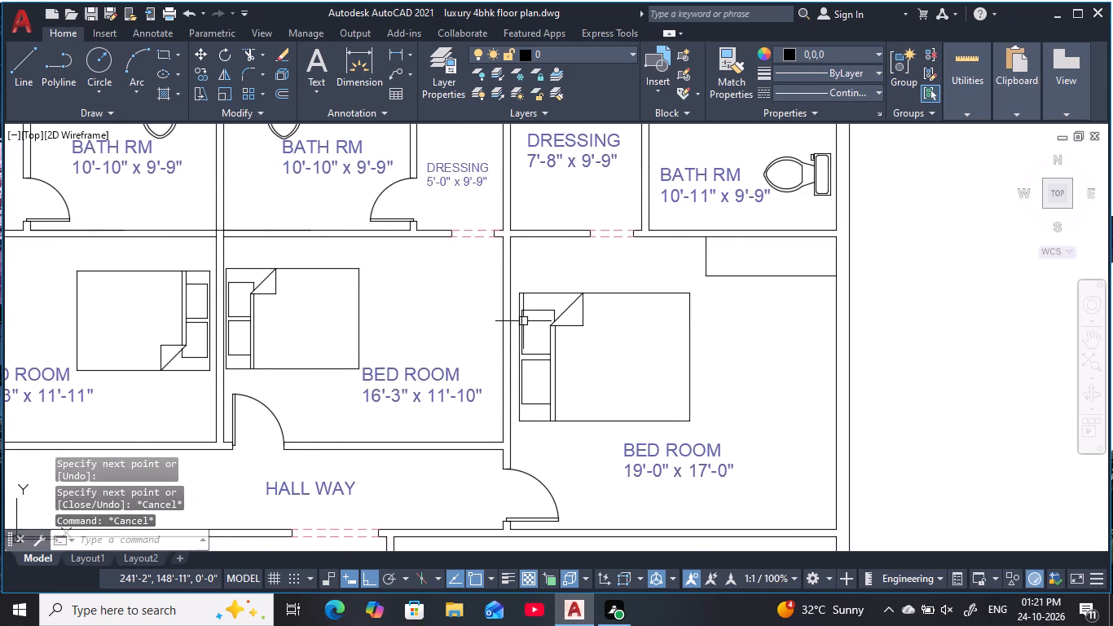
scroll(458, 326, "down", 1)
scroll(445, 371, "up", 1)
middle_click_drag(447, 363, 452, 331)
key("Escape")
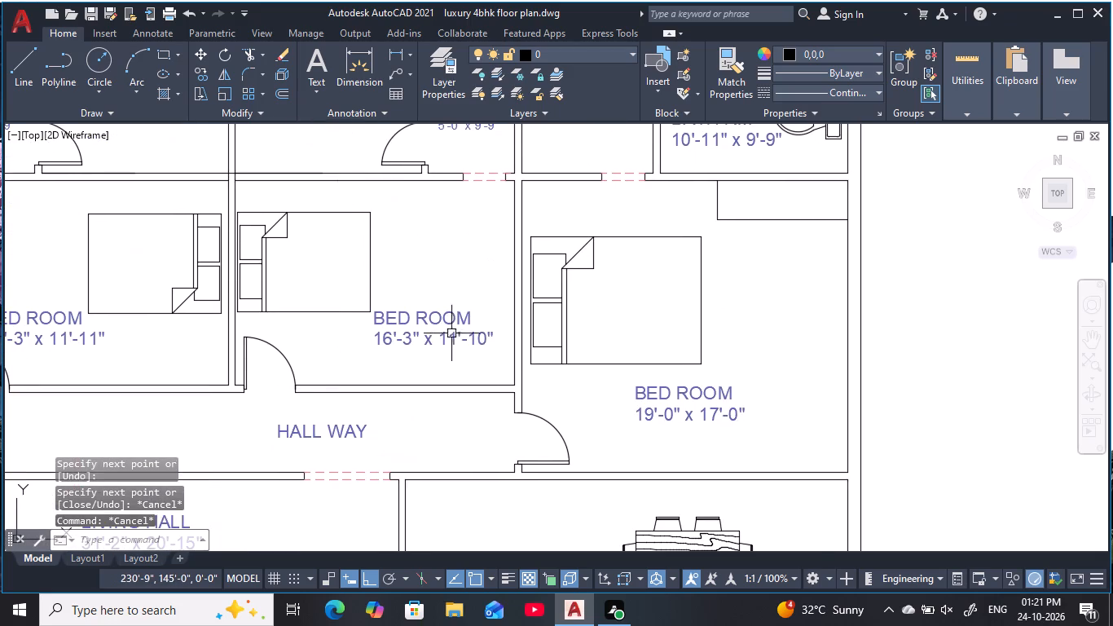
key("l")
key("space")
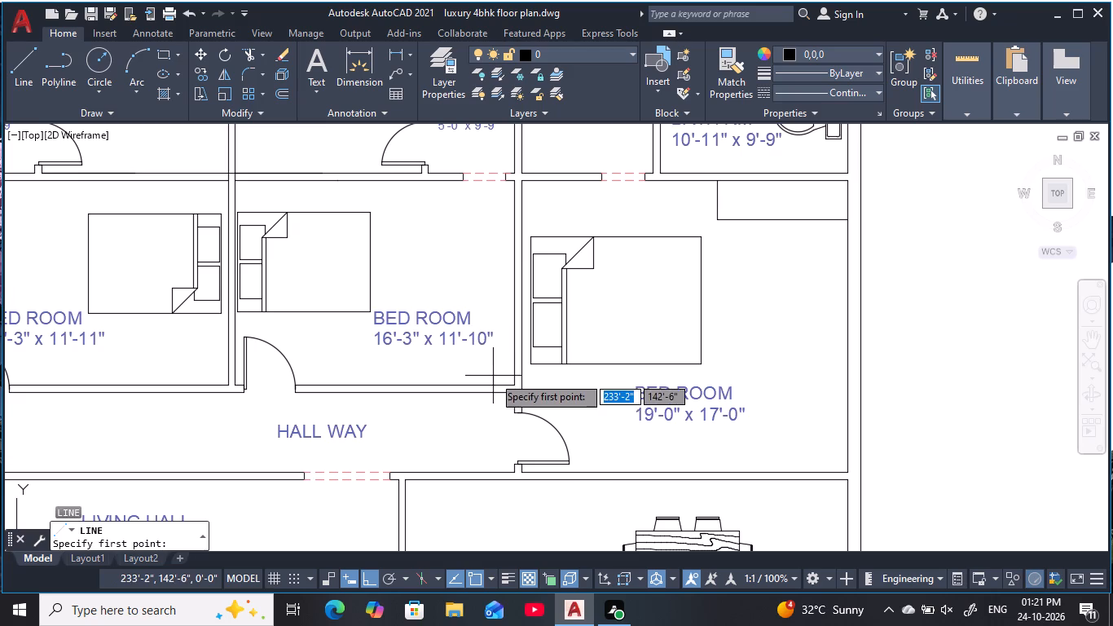
left_click(513, 385)
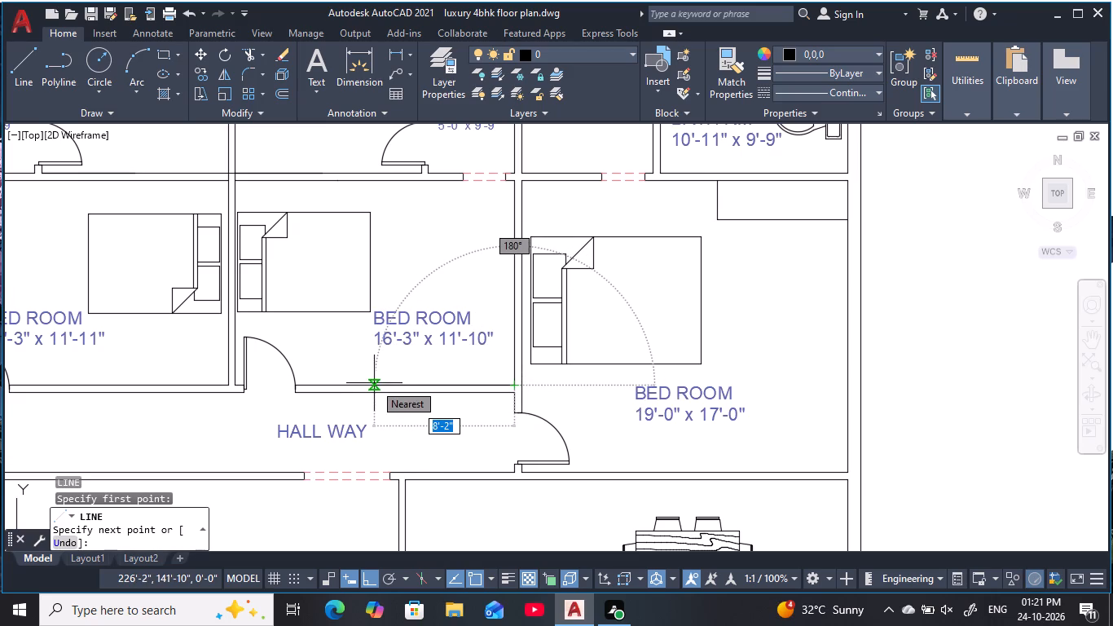
scroll(376, 386, "up", 3)
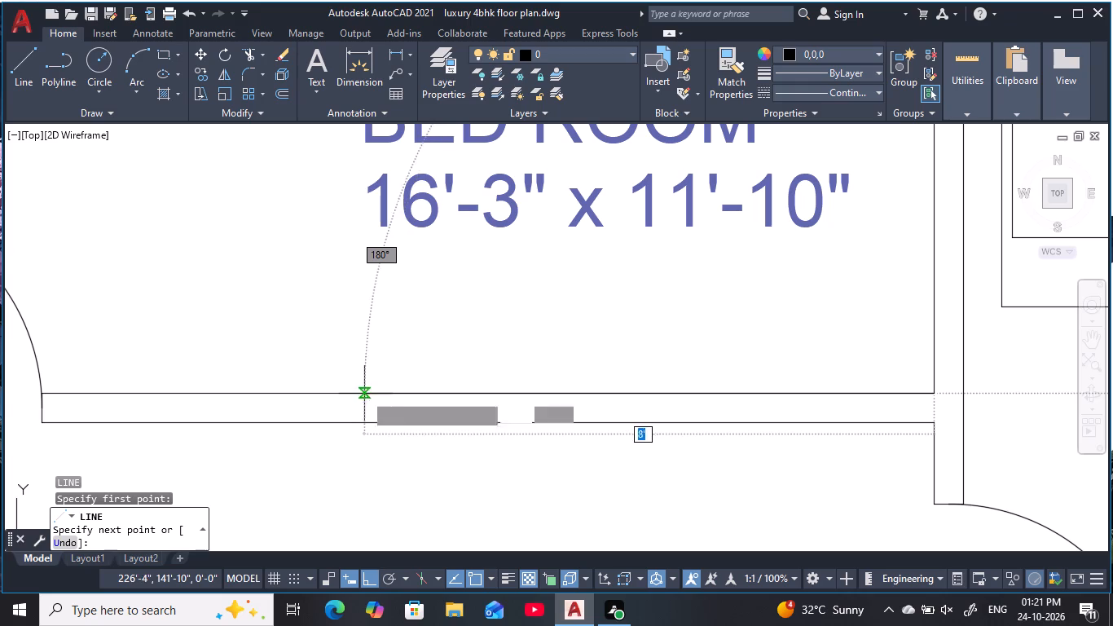
left_click(403, 391)
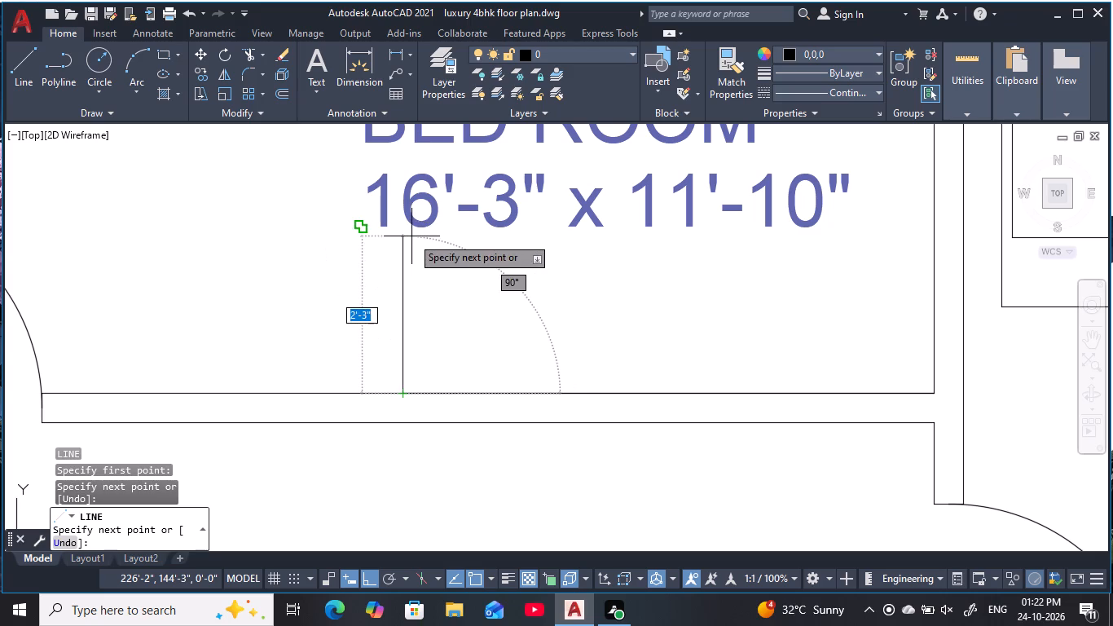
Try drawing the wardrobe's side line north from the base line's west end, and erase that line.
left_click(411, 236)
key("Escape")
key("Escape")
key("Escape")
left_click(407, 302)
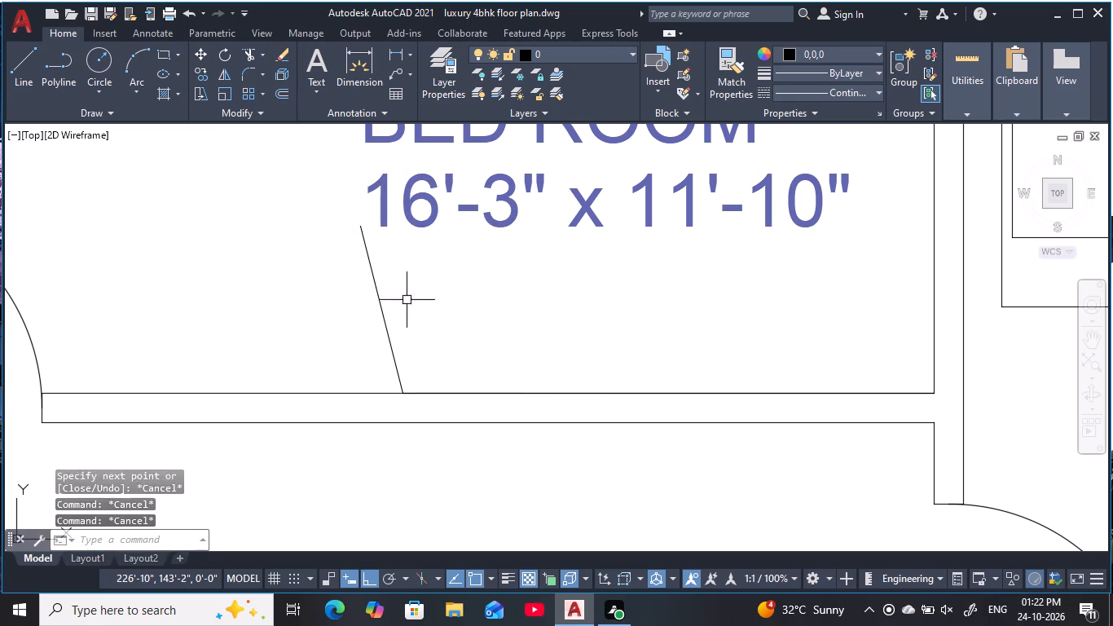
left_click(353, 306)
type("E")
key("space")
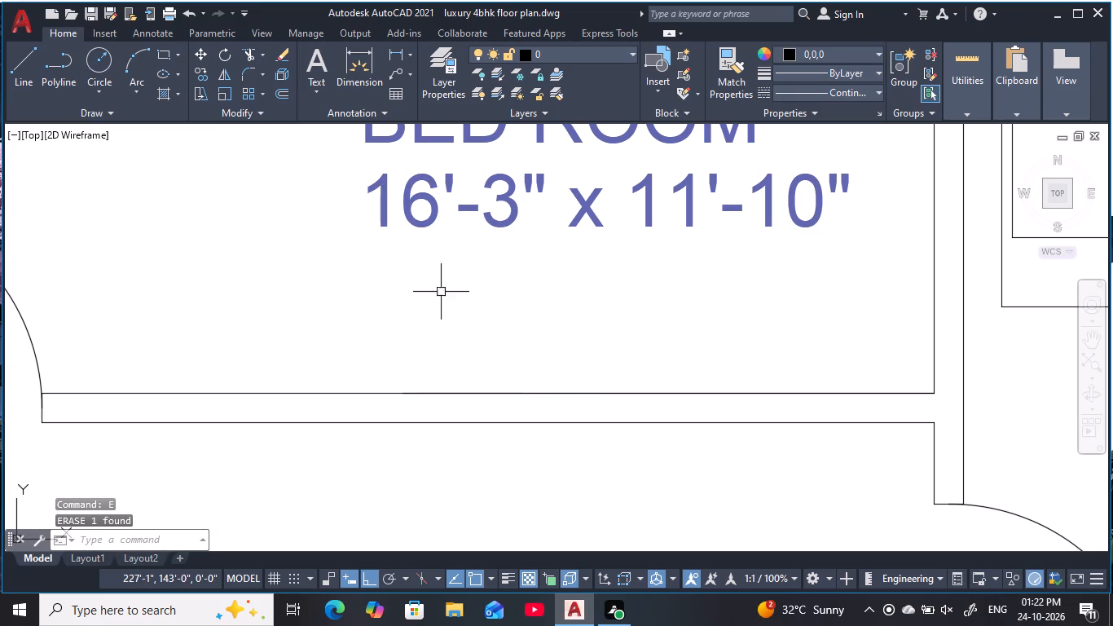
Move the 16'-3" x 11'-10" bedroom's two-line label north, clear of the wardrobe space along the south wall.
middle_click_drag(507, 257, 488, 342)
scroll(488, 342, "down", 2)
left_click(519, 320)
left_click(507, 283)
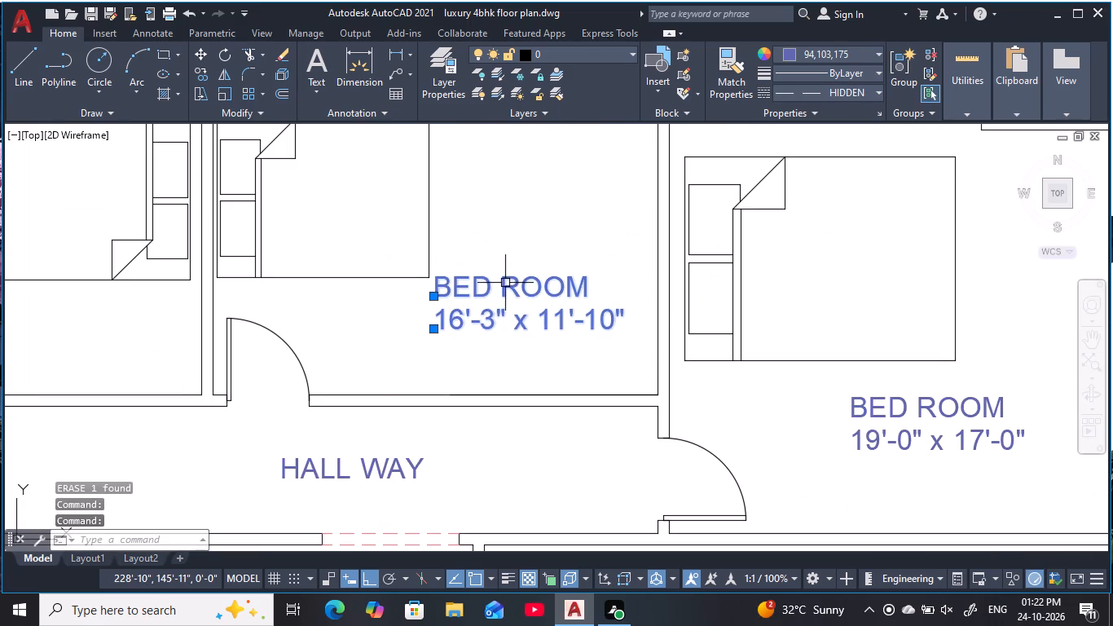
type("M")
key("space")
left_click(505, 285)
left_click(504, 218)
key("Escape")
key("Escape")
key("Escape")
key("Escape")
key("Escape")
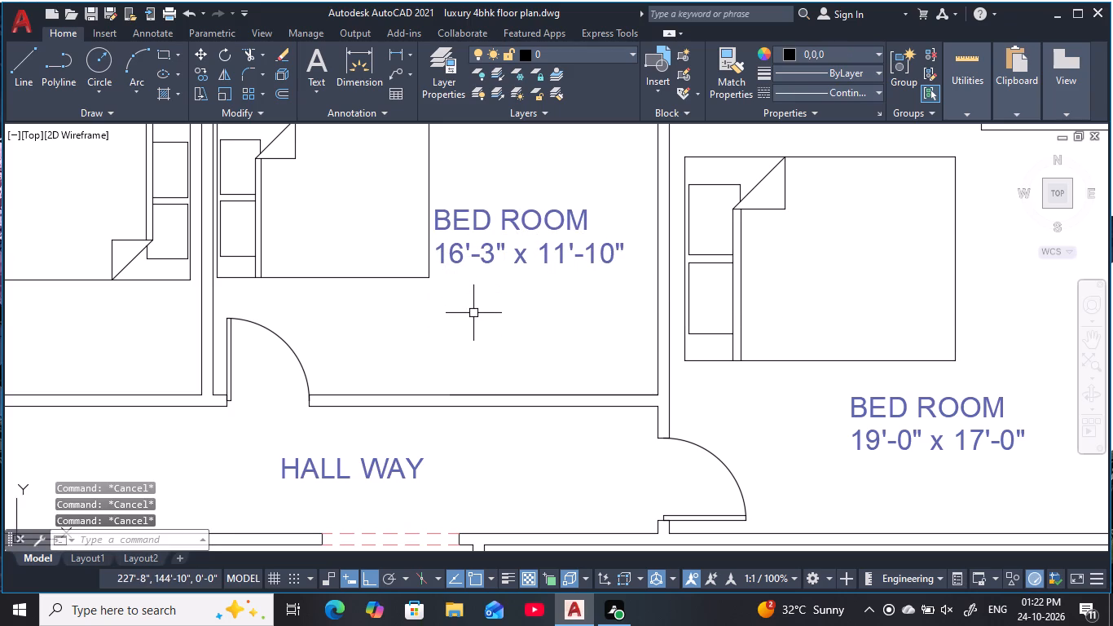
Draw the 16'-3" x 11'-10" bedroom wardrobe's side and front lines, about 2'-3" deep, from the base line's west end to the east wall.
key("l")
key("space")
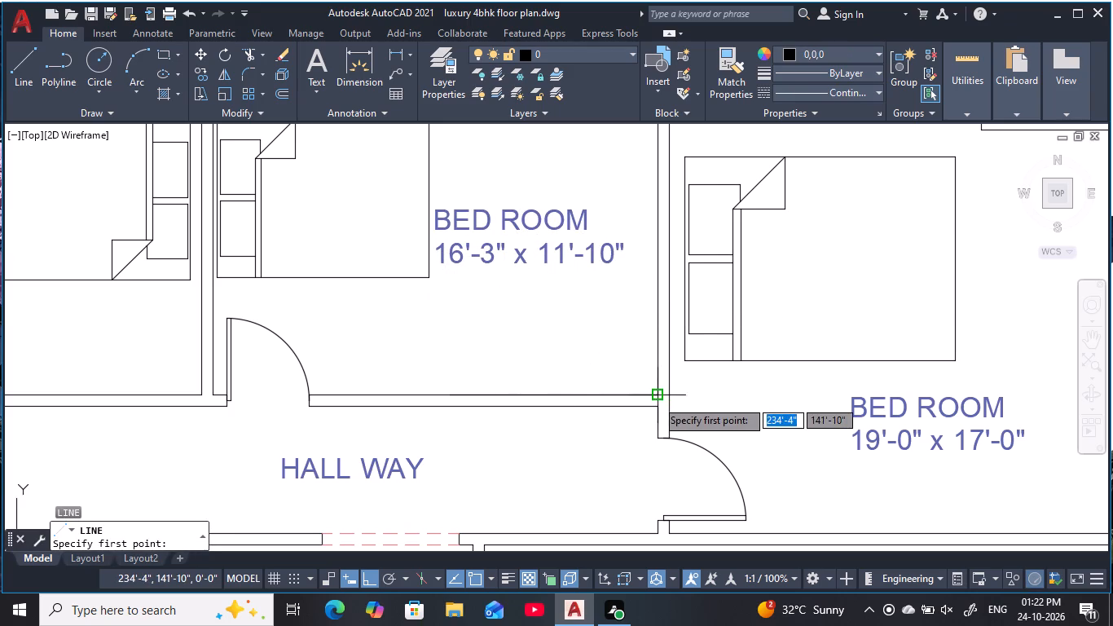
left_click(450, 397)
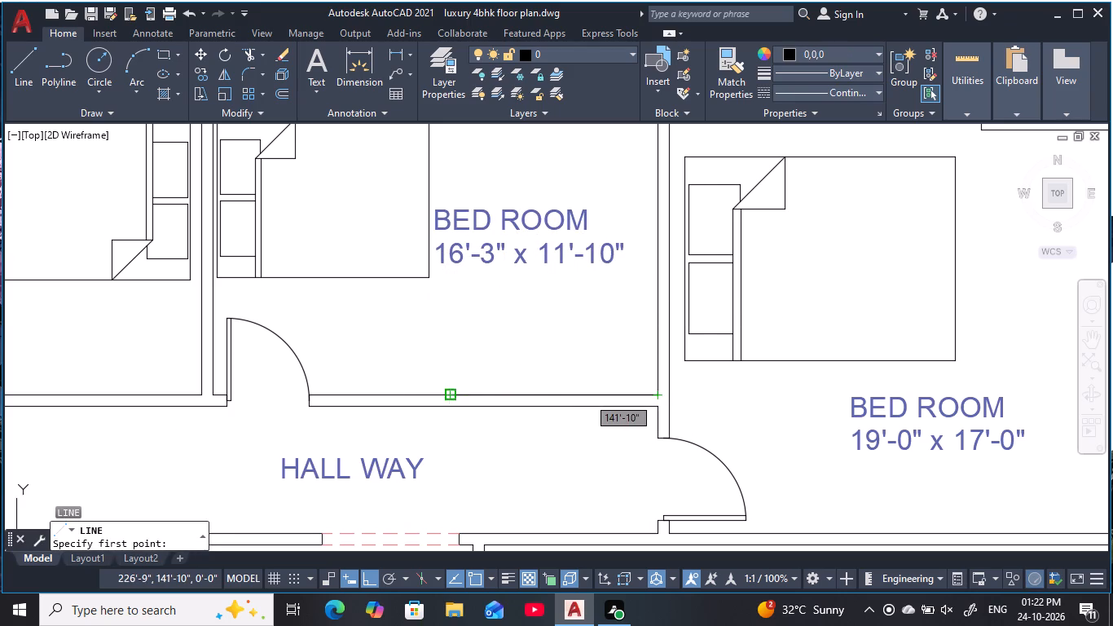
left_click(457, 333)
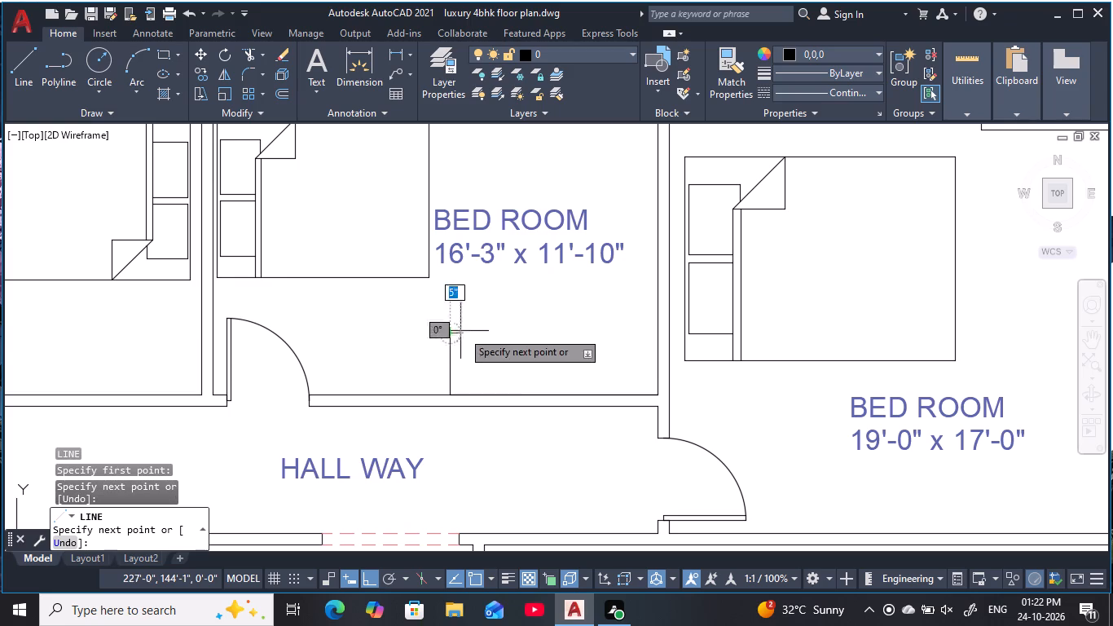
left_click(660, 336)
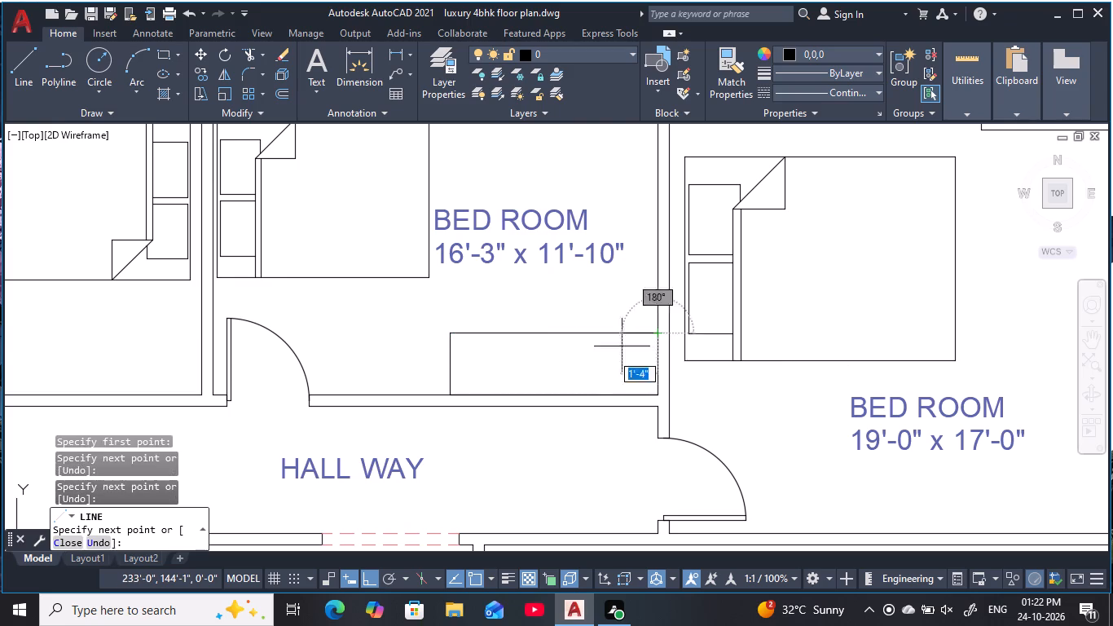
key("Escape")
scroll(514, 369, "down", 1)
middle_click_drag(543, 371, 785, 340)
key("Escape")
key("Escape")
key("Escape")
key("Escape")
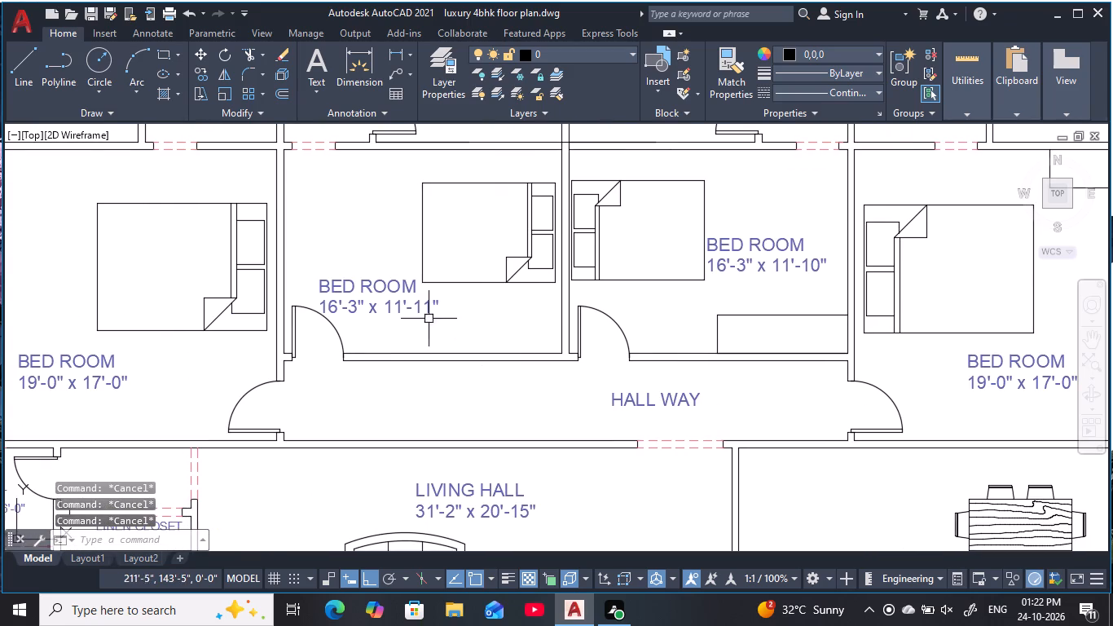
Draw a wardrobe base line about 8'-7" long along the south wall of the 16'-3" x 11'-11" bedroom, from its southeast corner.
key("space")
middle_click_drag(317, 243, 353, 350)
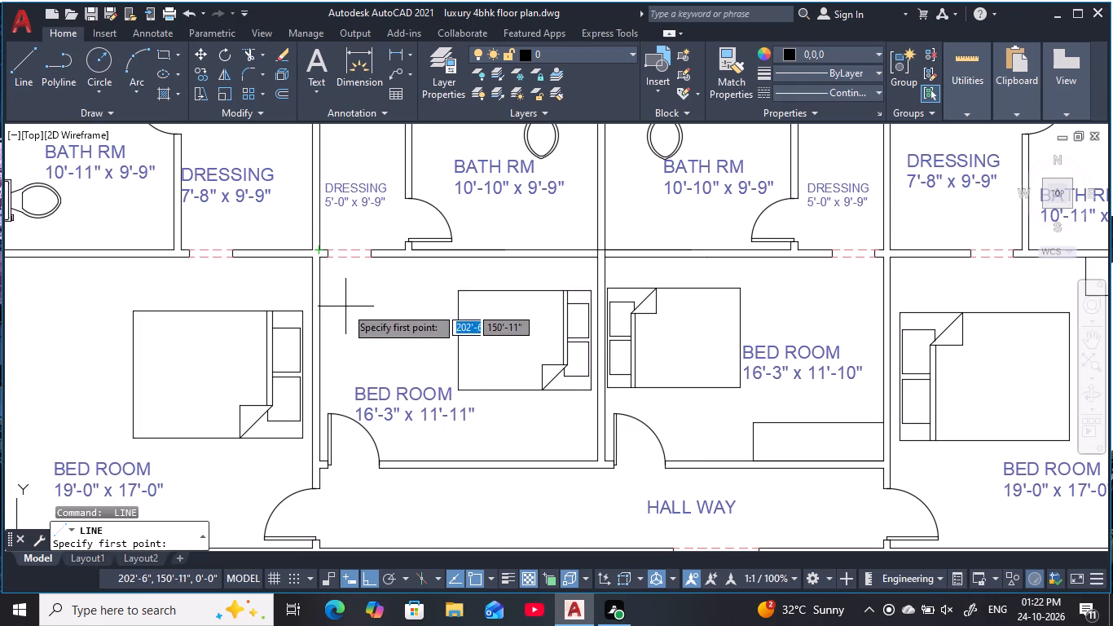
middle_click_drag(537, 448, 428, 404)
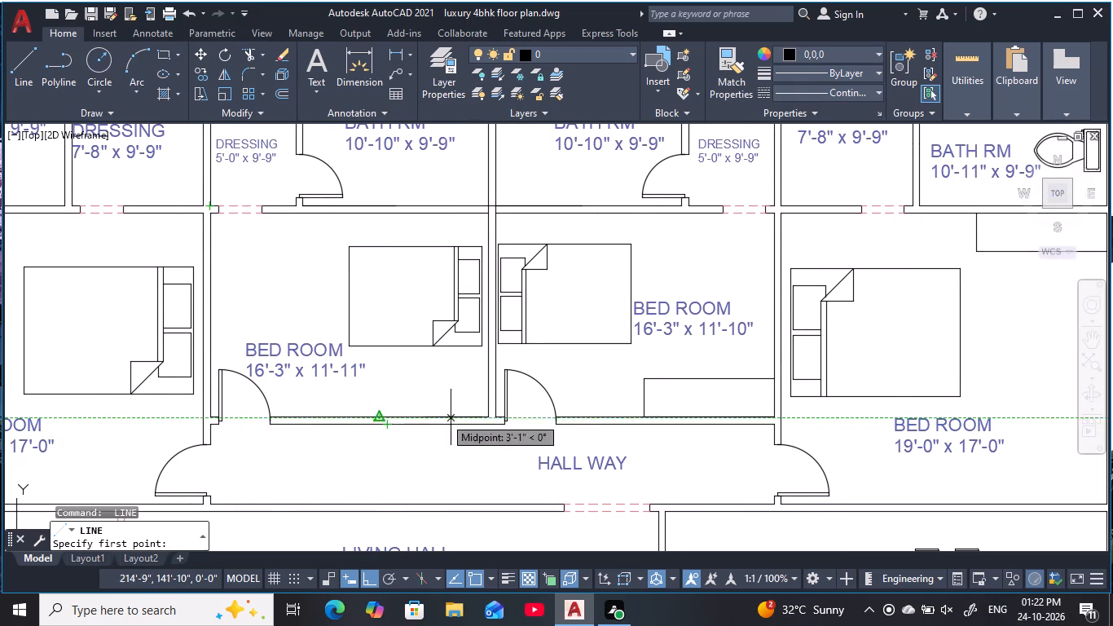
left_click(489, 416)
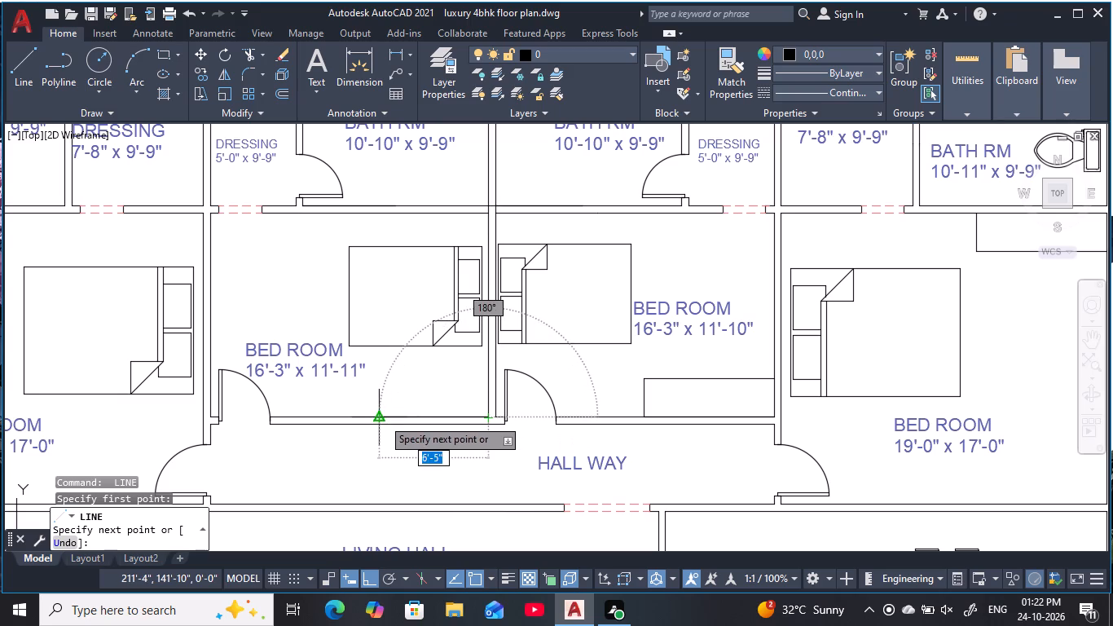
left_click(341, 417)
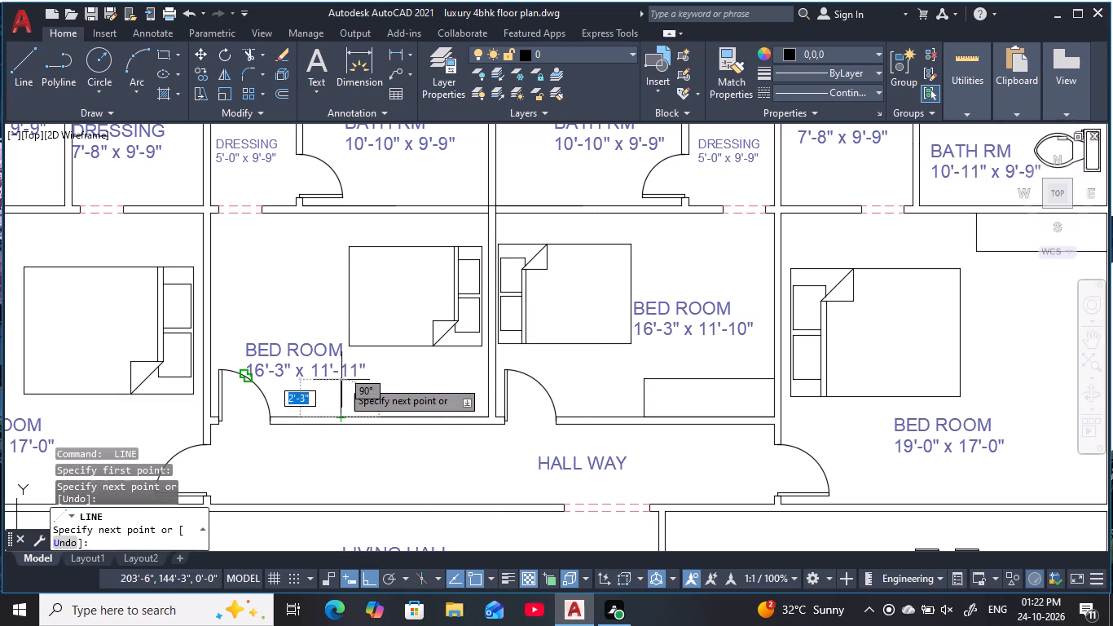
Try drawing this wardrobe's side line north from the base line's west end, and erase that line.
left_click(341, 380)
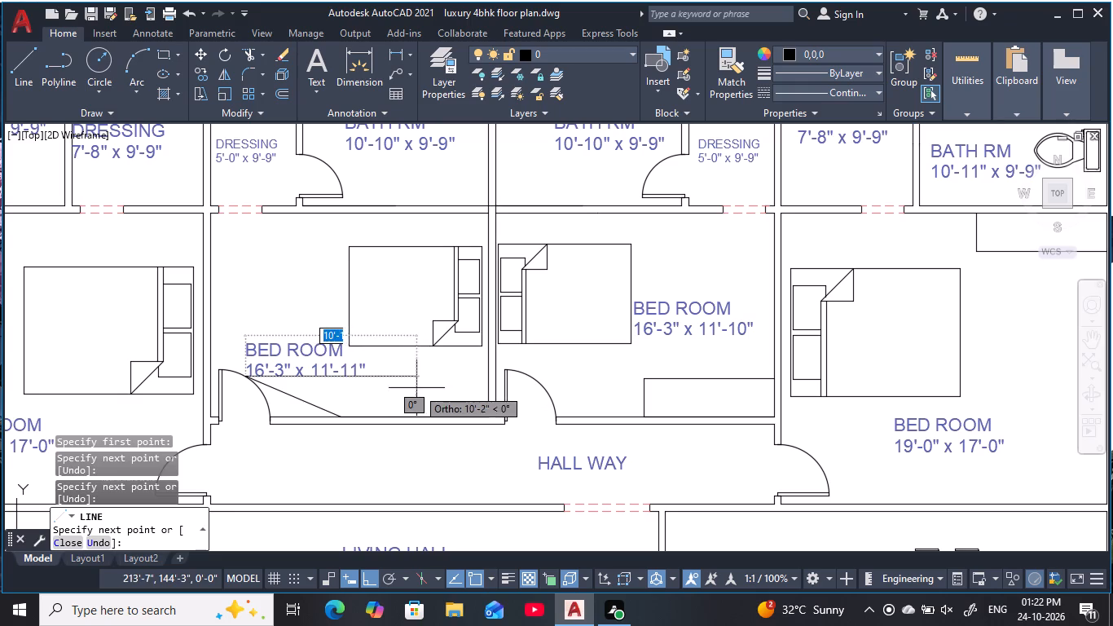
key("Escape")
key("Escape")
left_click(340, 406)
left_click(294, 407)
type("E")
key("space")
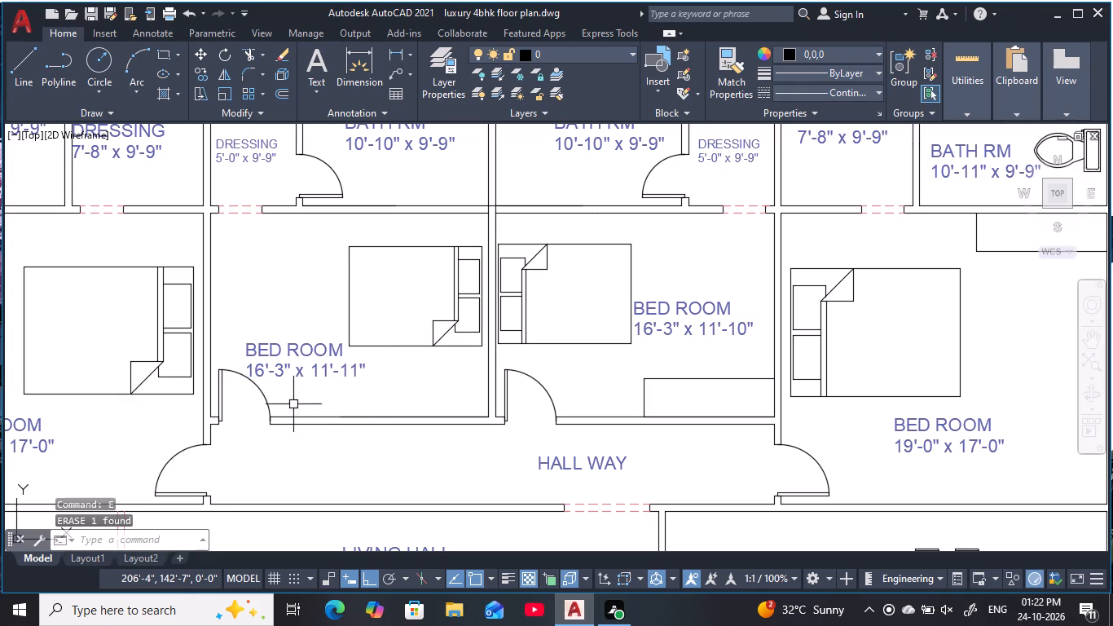
Move the 16'-3" x 11'-11" bedroom's two-line label north, clear of the door and the wardrobe space.
left_click(294, 380)
left_click(293, 355)
type("M")
key("space")
left_click(293, 355)
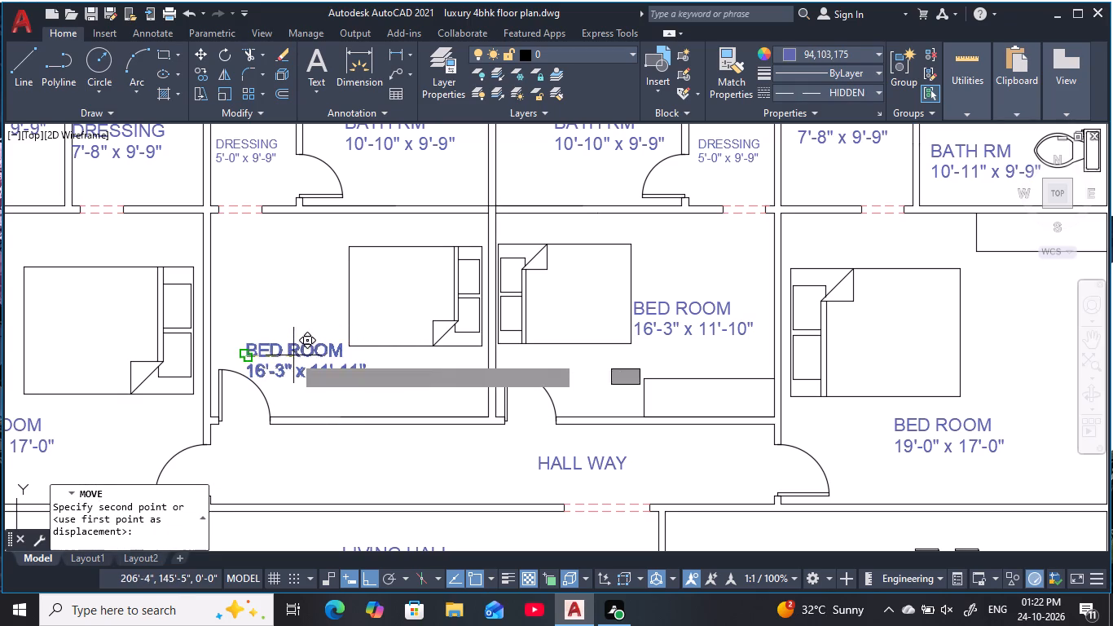
left_click(263, 298)
key("Escape")
key("Escape")
key("Escape")
key("Escape")
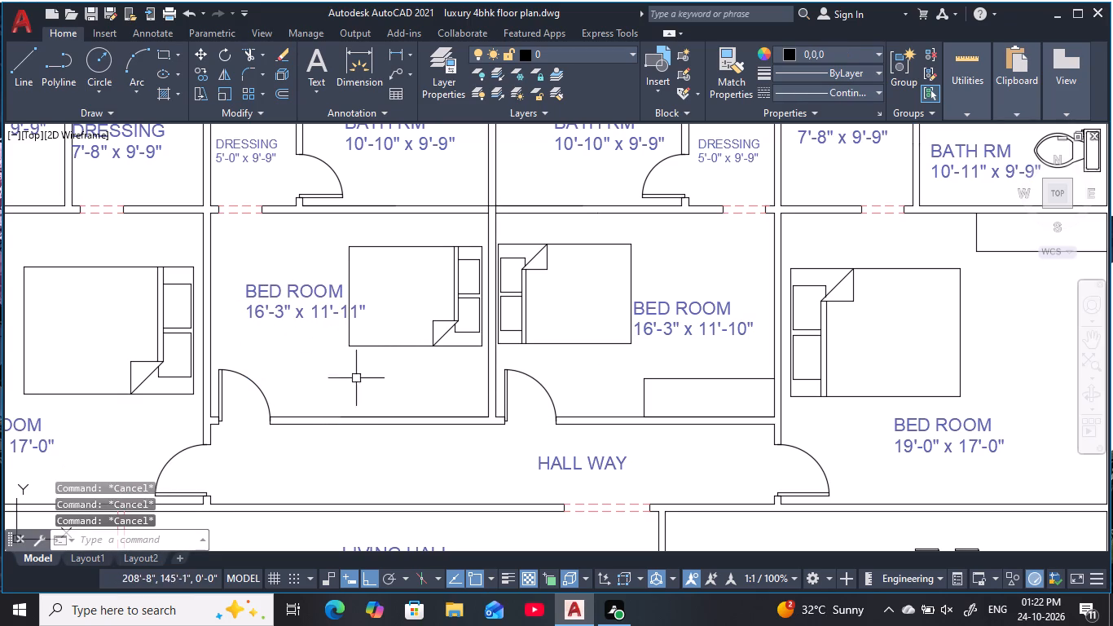
key("Escape")
key("Escape")
Draw the 16'-3" x 11'-11" bedroom wardrobe's side and front lines, about 2'-3" deep, from the base line's west end to the east wall.
key("l")
key("space")
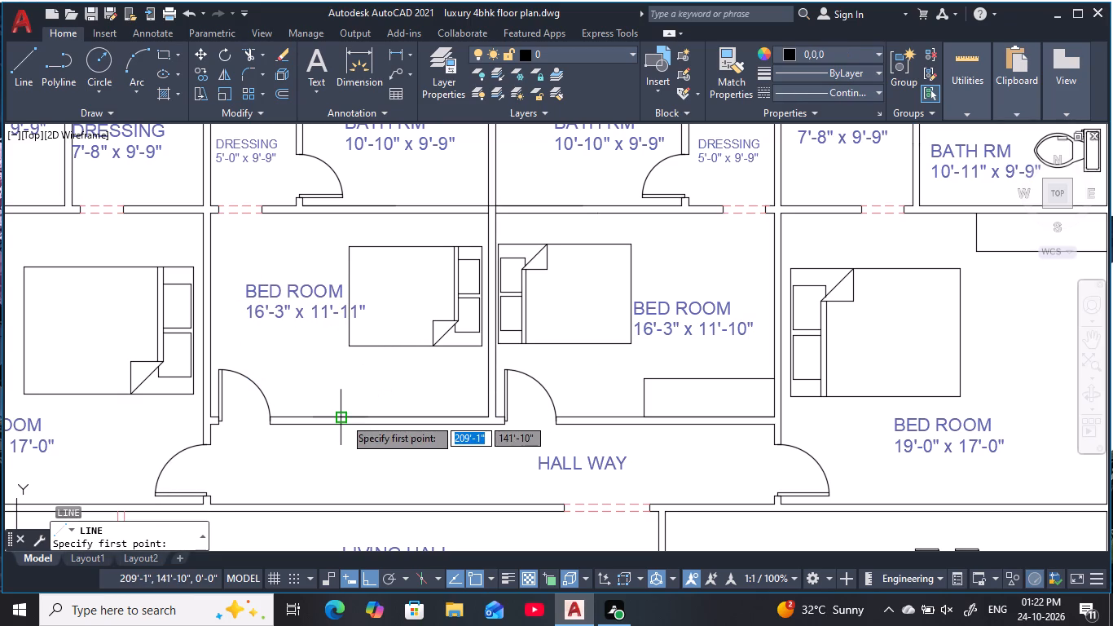
left_click(341, 417)
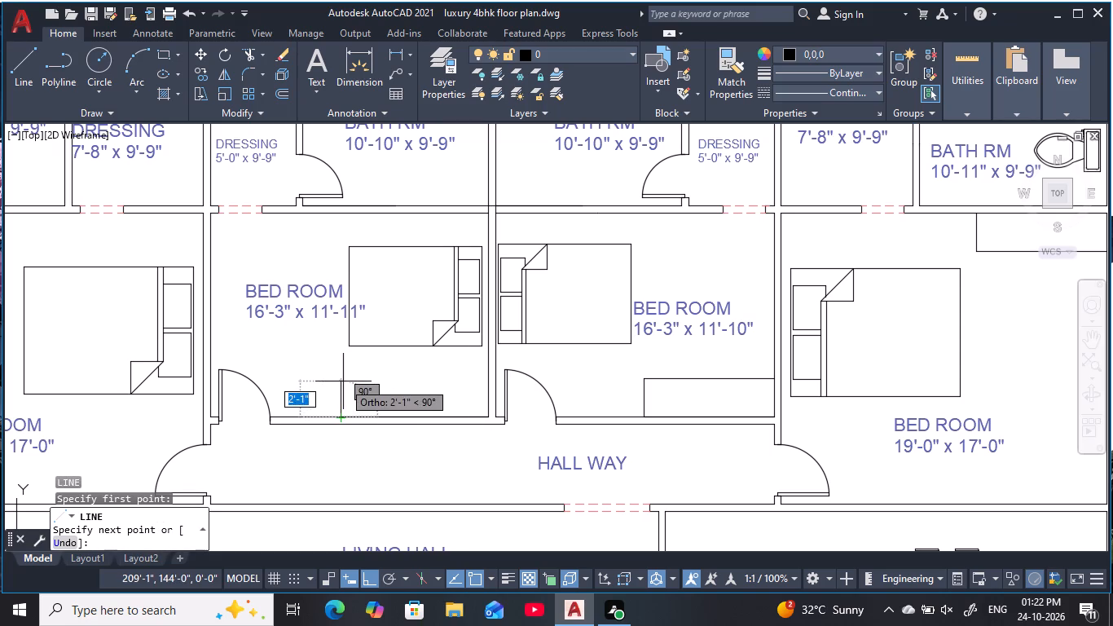
left_click(341, 379)
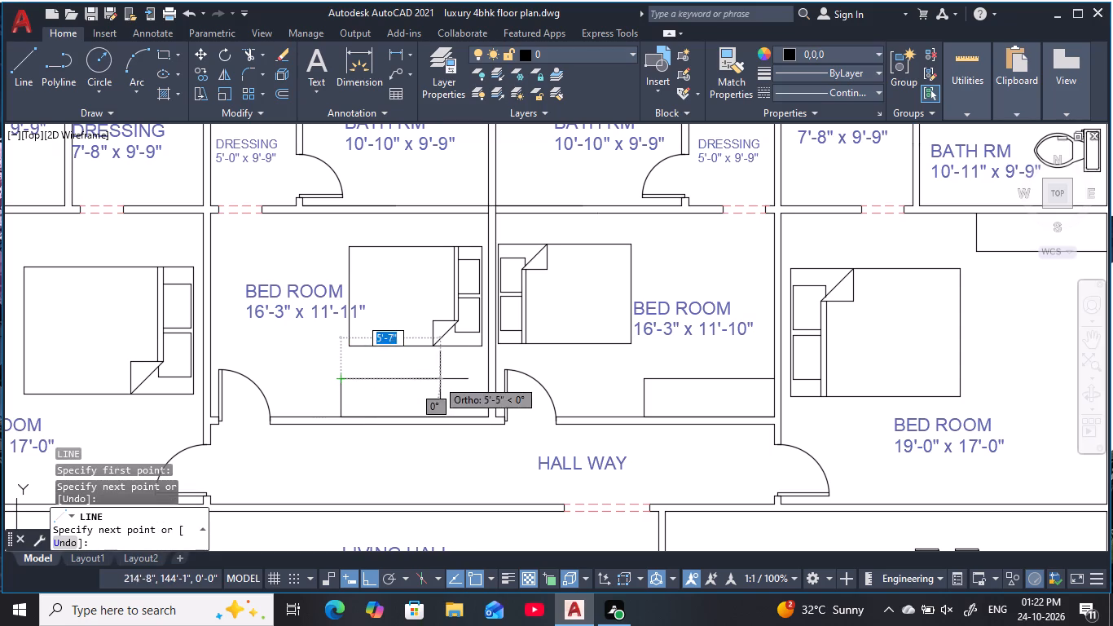
left_click(485, 380)
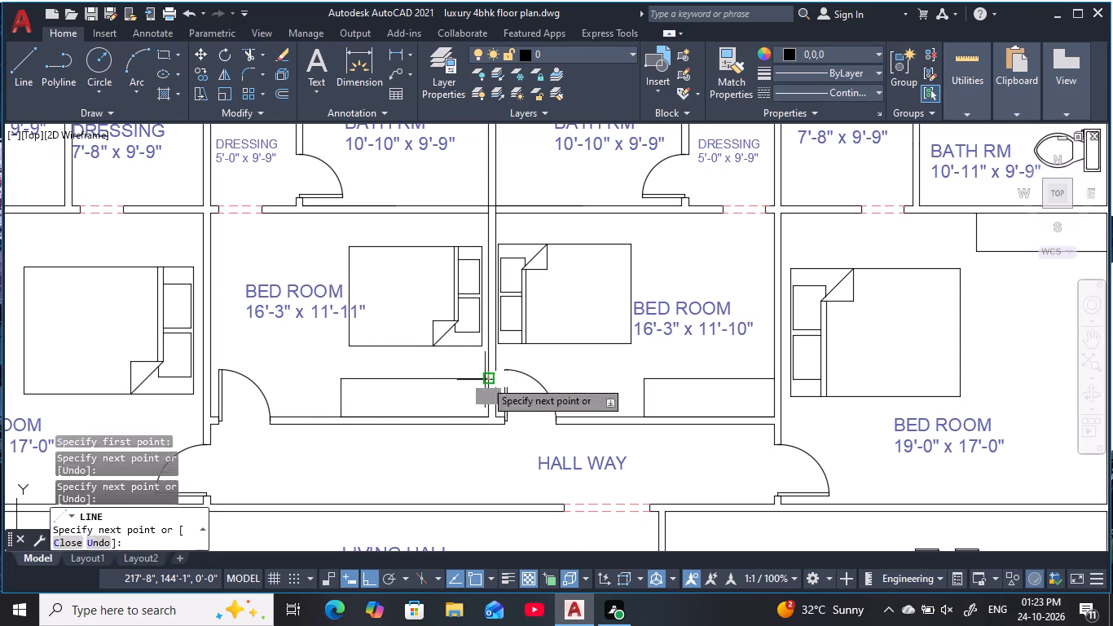
key("Escape")
key("Escape")
Draw a wardrobe outline about 5'-7" wide and 2'-3" deep in the west 19'-0" x 17'-0" bedroom's northwest corner.
scroll(418, 396, "down", 1)
middle_click_drag(417, 399, 554, 386)
key("Escape")
key("Escape")
key("Escape")
key("Escape")
middle_click_drag(330, 418, 398, 408)
middle_click_drag(415, 433, 361, 416)
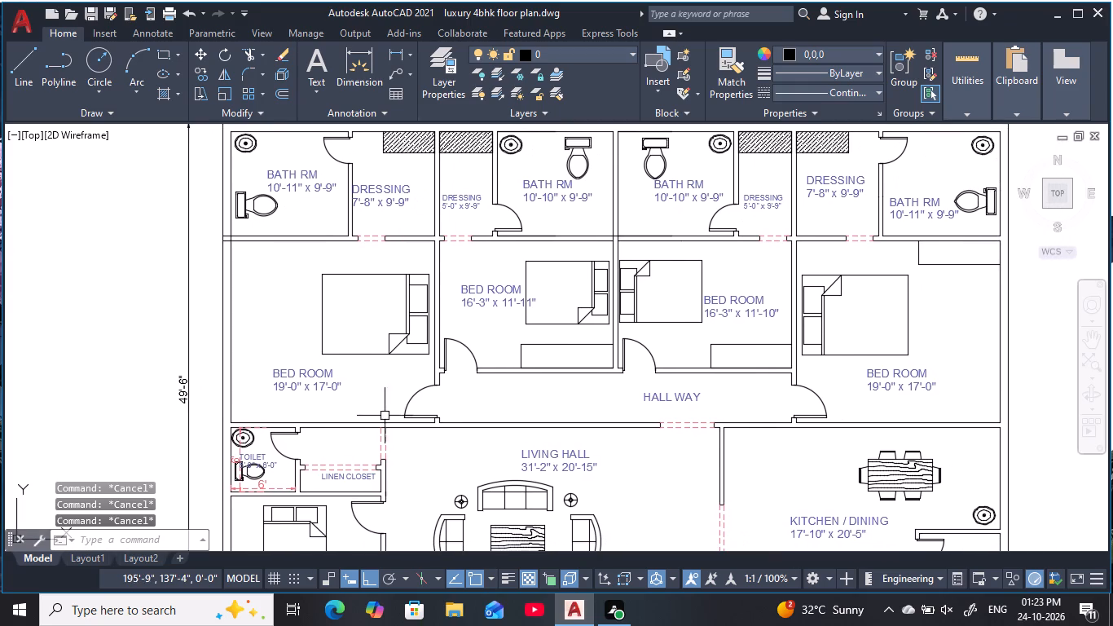
middle_click_drag(323, 289, 432, 389)
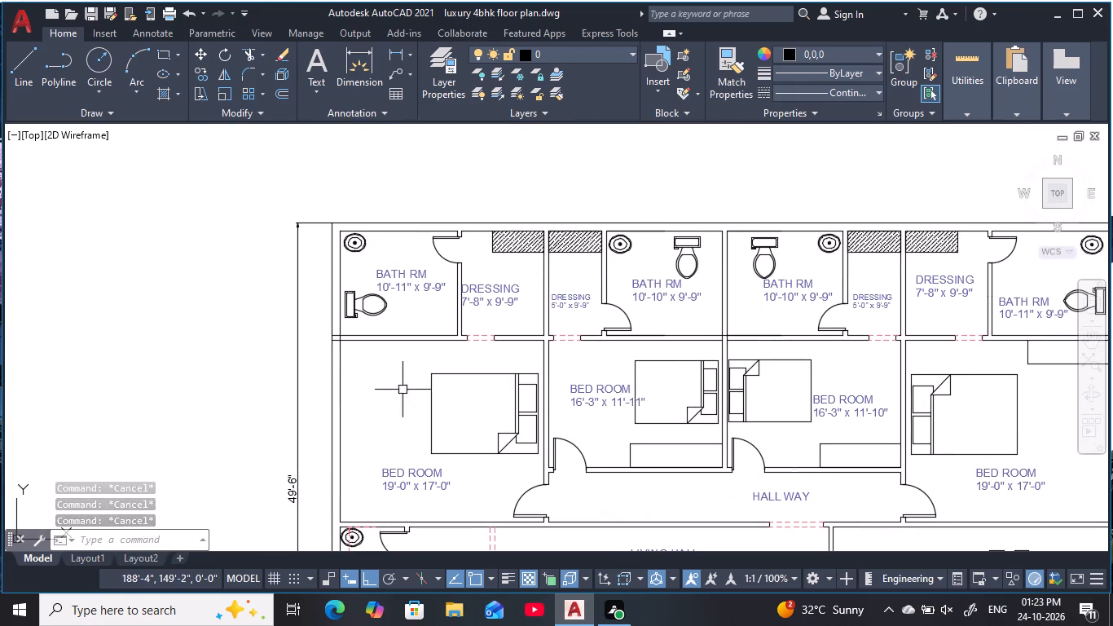
key("space")
scroll(338, 346, "up", 2)
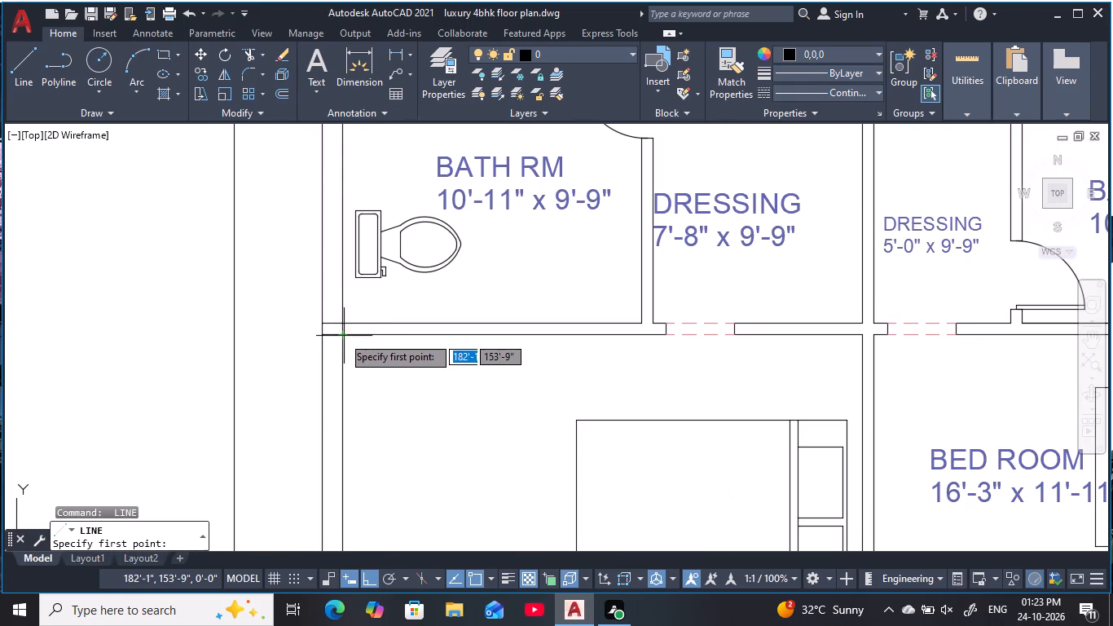
left_click(342, 336)
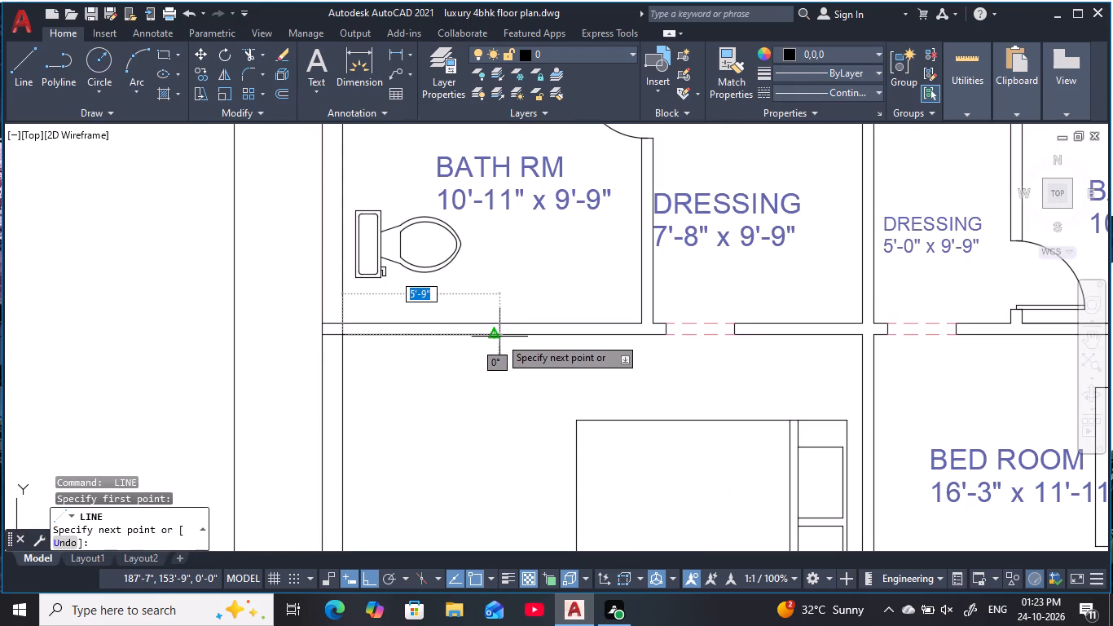
left_click(499, 337)
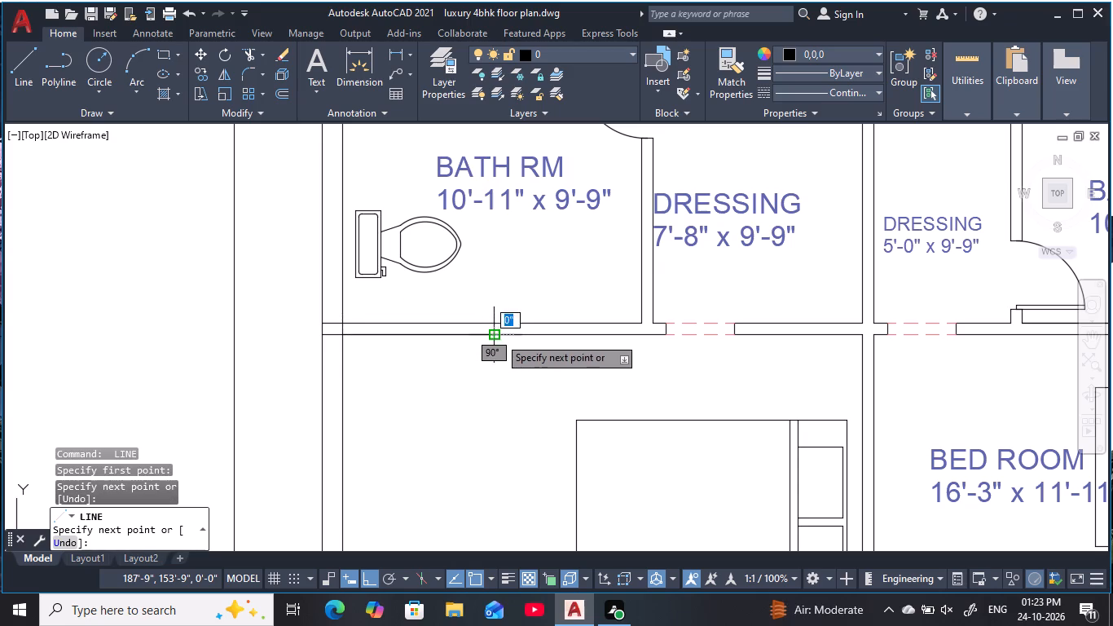
left_click(491, 396)
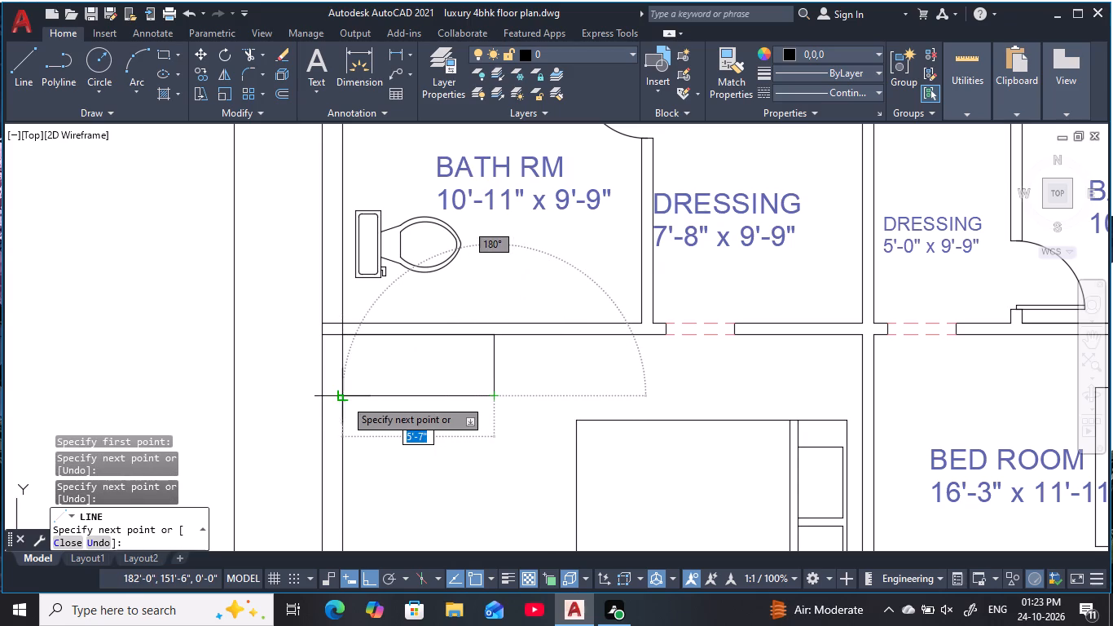
left_click(341, 399)
key("Escape")
key("Escape")
scroll(455, 411, "down", 2)
middle_click_drag(484, 411, 480, 261)
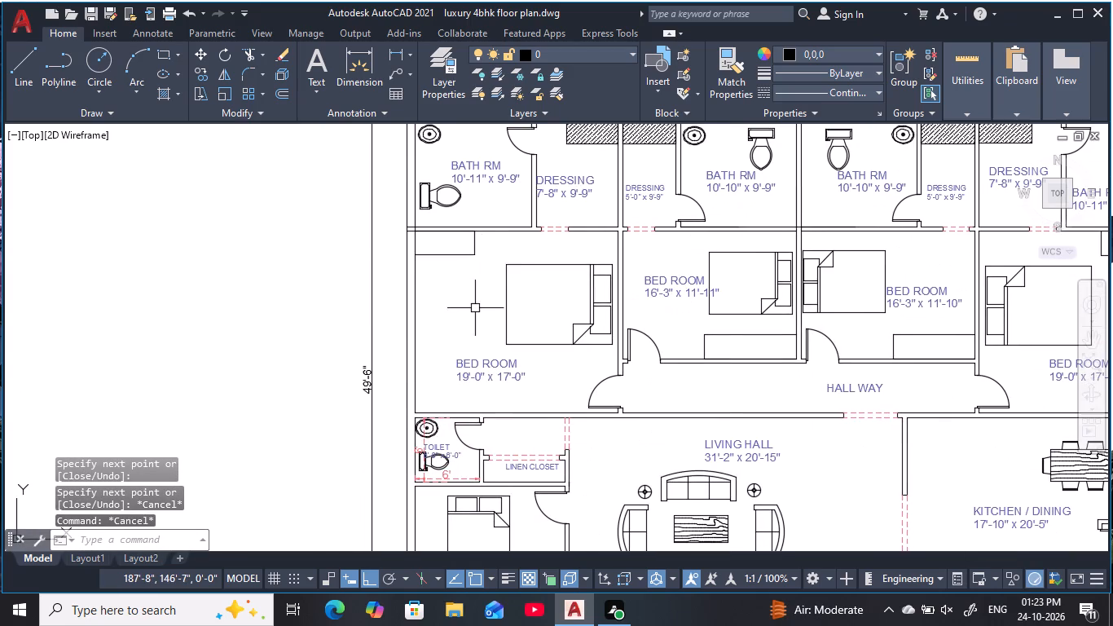
middle_click_drag(504, 313, 447, 302)
middle_click_drag(420, 284, 448, 328)
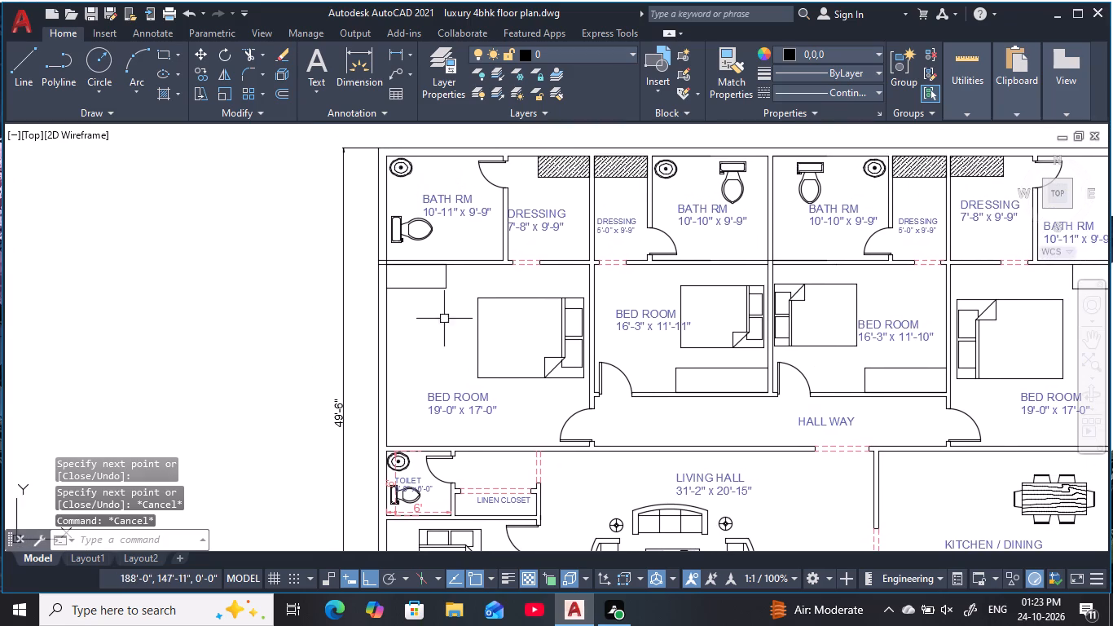
Erase the front and side lines of the wardrobe outline in the west 19'-0" x 17'-0" bedroom.
left_click(437, 289)
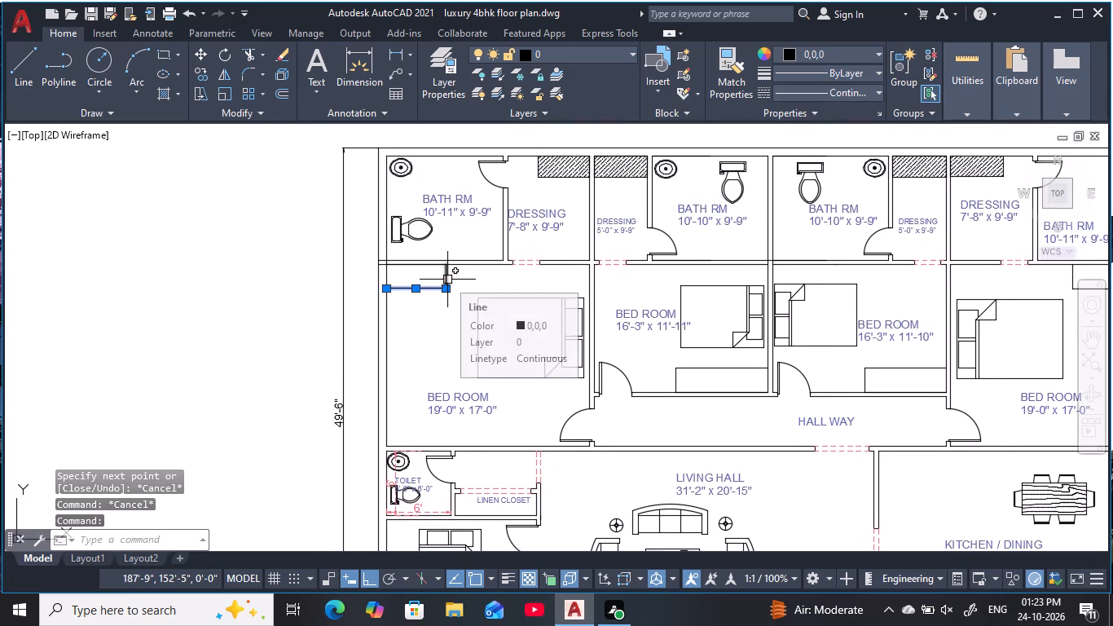
left_click(447, 280)
type("E")
key("space")
key("Escape")
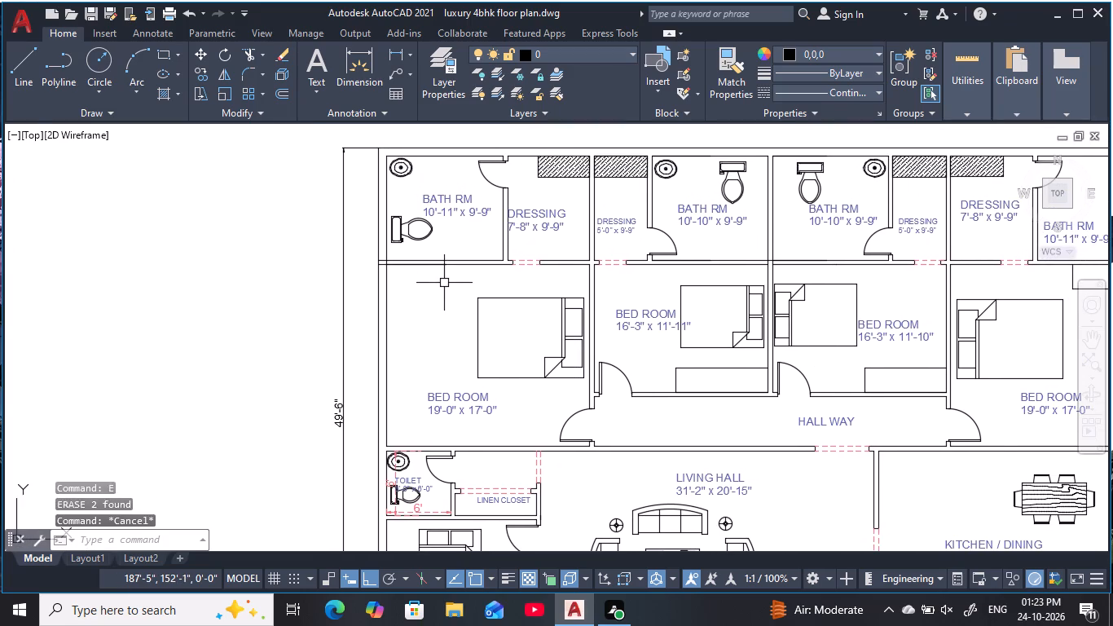
key("Escape")
key("Escape")
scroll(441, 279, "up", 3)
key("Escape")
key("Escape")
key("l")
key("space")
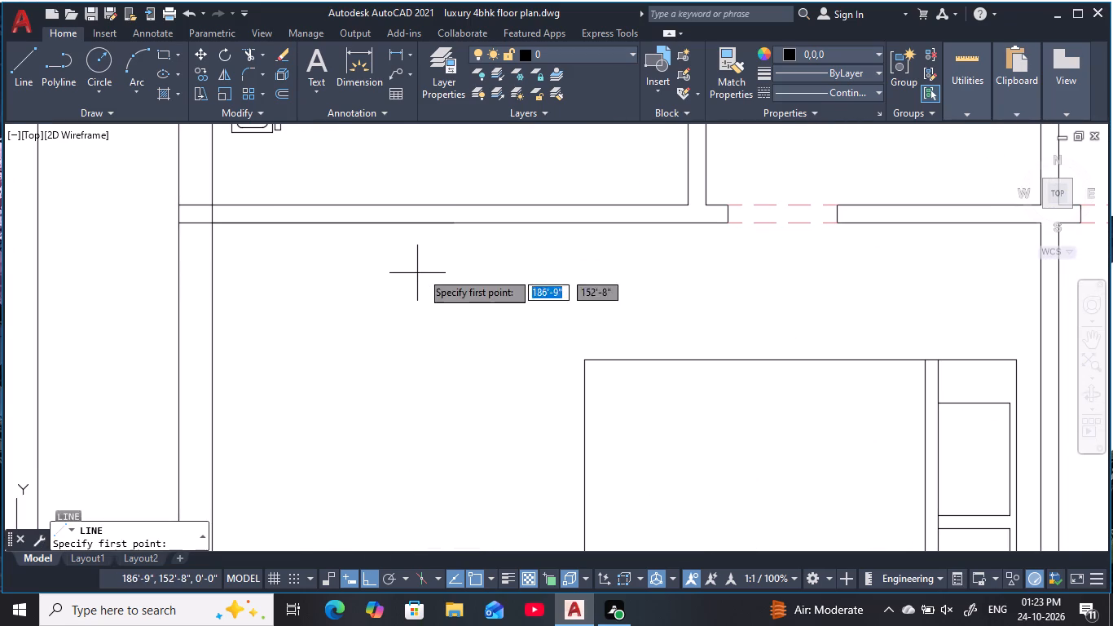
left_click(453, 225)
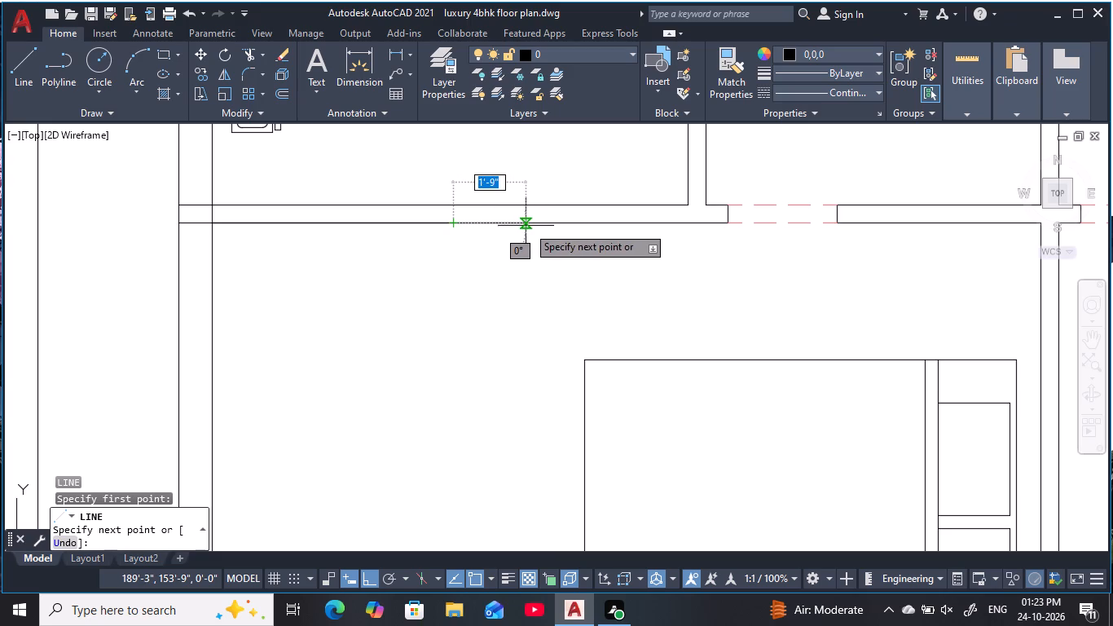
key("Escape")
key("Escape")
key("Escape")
Erase that wardrobe's remaining base line along the north wall of the west 19'-0" x 17'-0" bedroom.
left_click(427, 226)
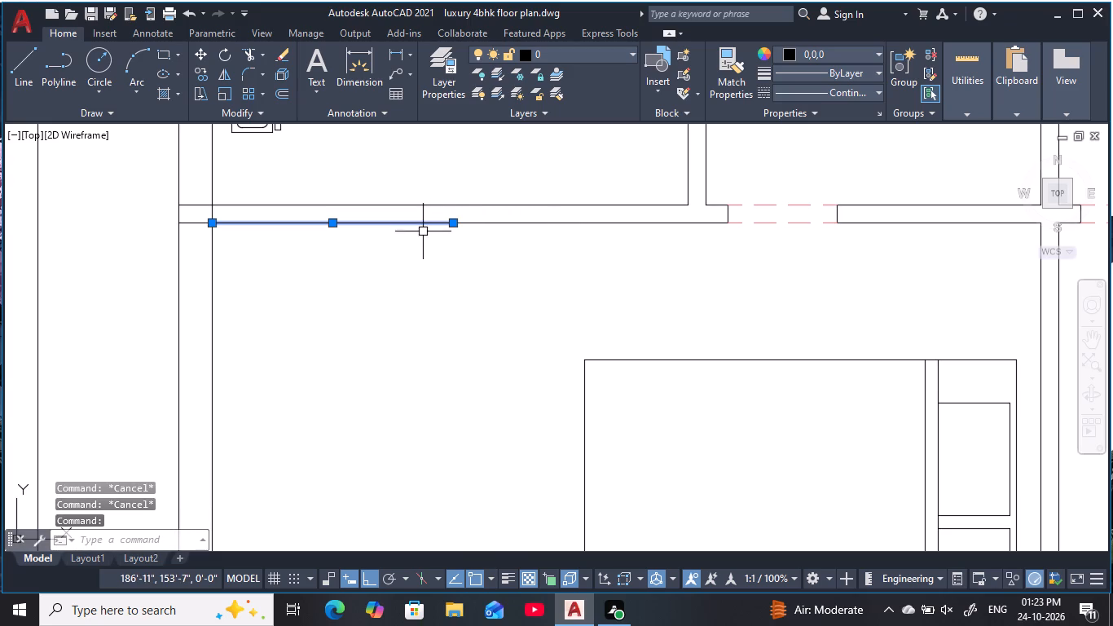
type("E")
key("space")
key("Escape")
key("Escape")
middle_click_drag(365, 280, 394, 251)
key("Escape")
key("Escape")
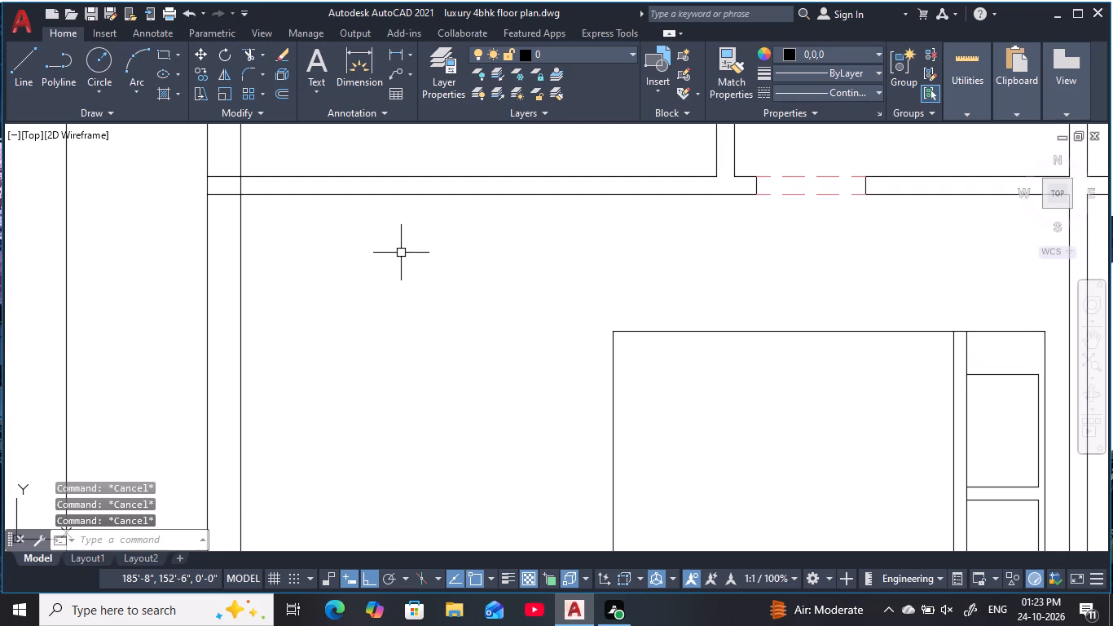
Draw a wardrobe outline about 8'-7" long and 2'-3" deep along the same bedroom's west wall, starting at the northwest corner.
key("l")
key("space")
left_click(240, 192)
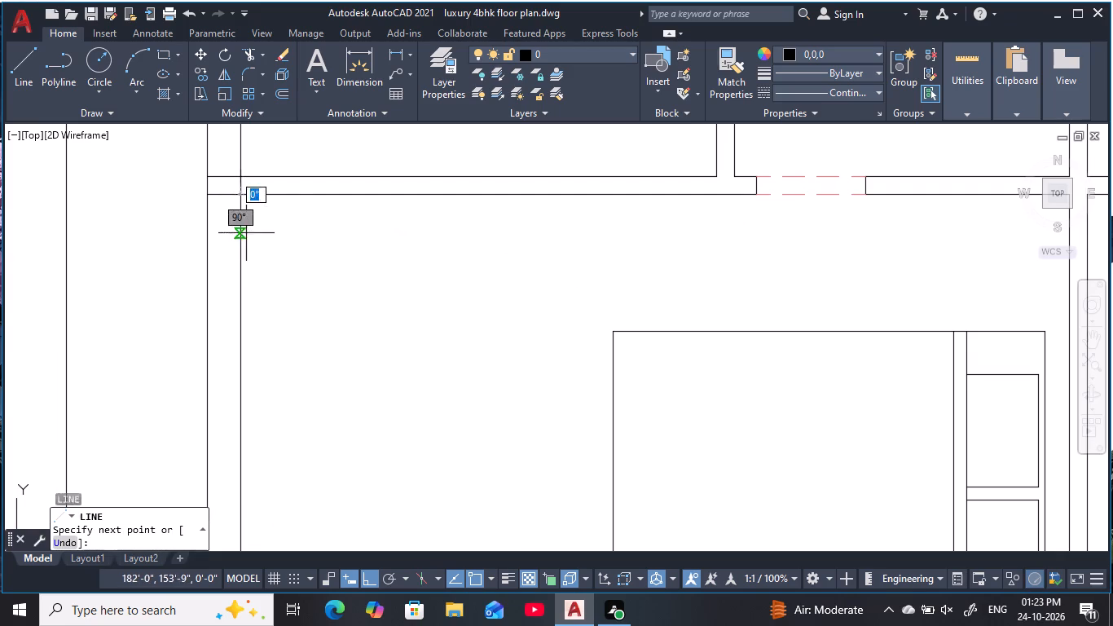
middle_click_drag(250, 262, 284, 127)
scroll(280, 298, "down", 2)
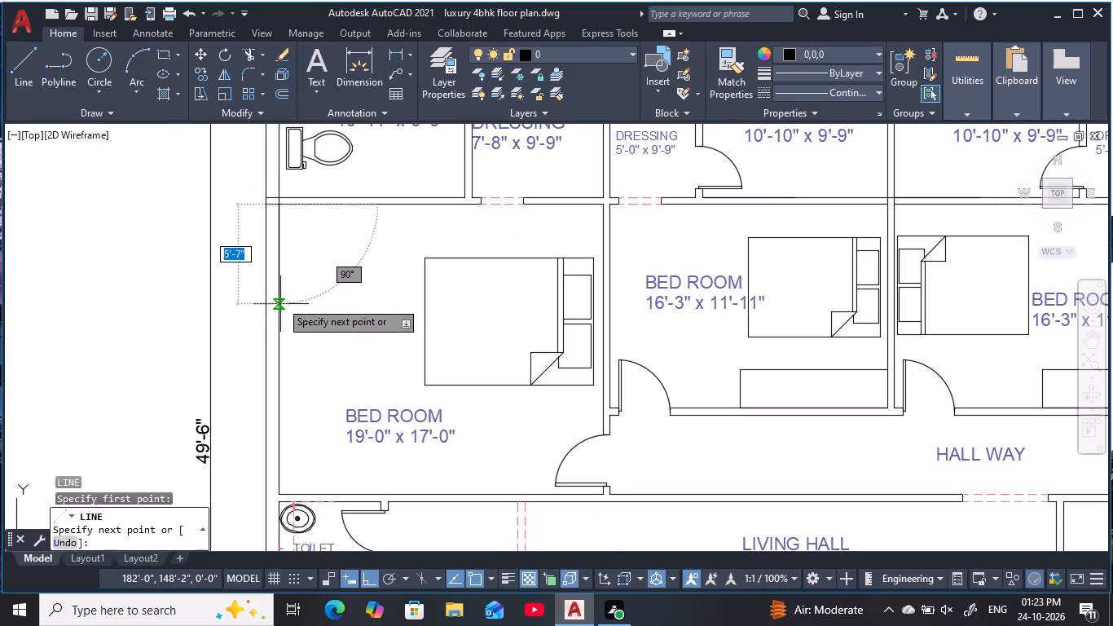
left_click(275, 352)
key("Escape")
key("Escape")
key("Escape")
key("space")
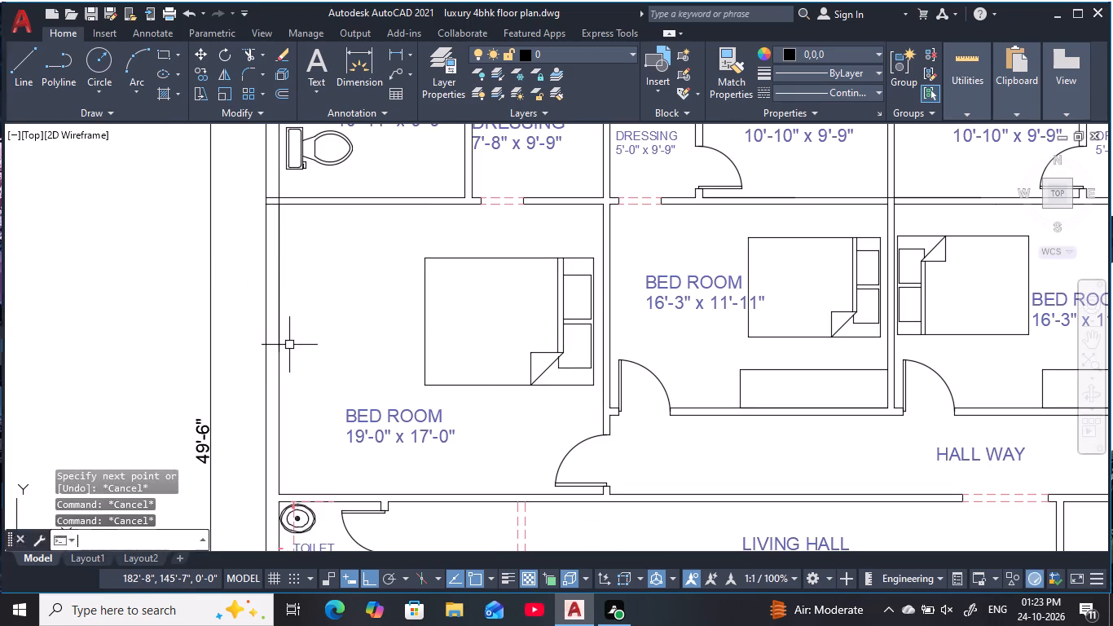
left_click(276, 356)
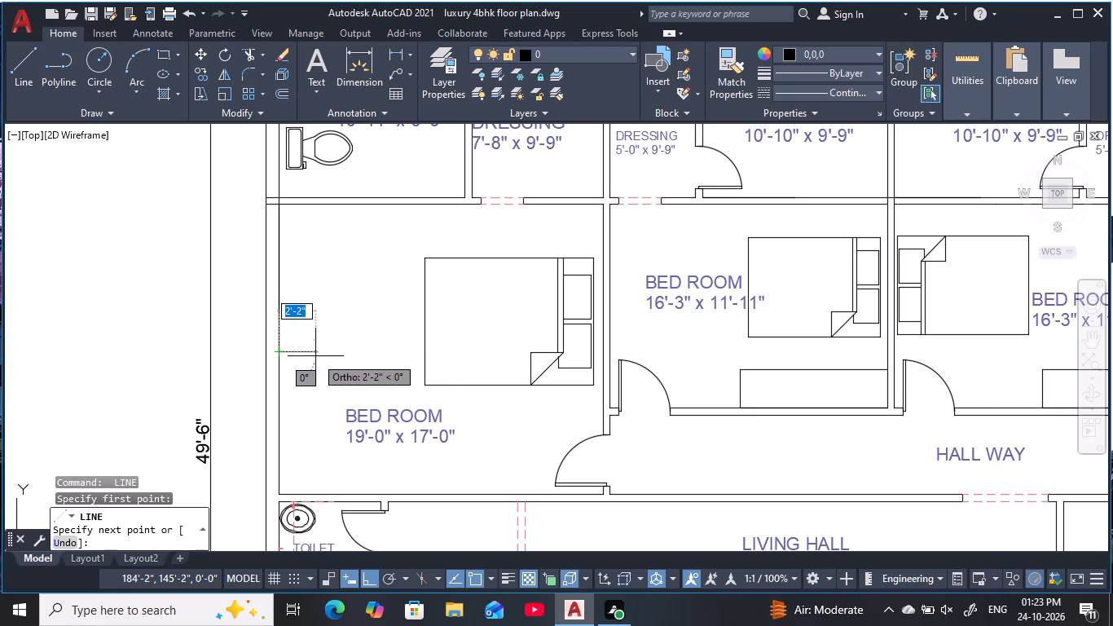
left_click(317, 356)
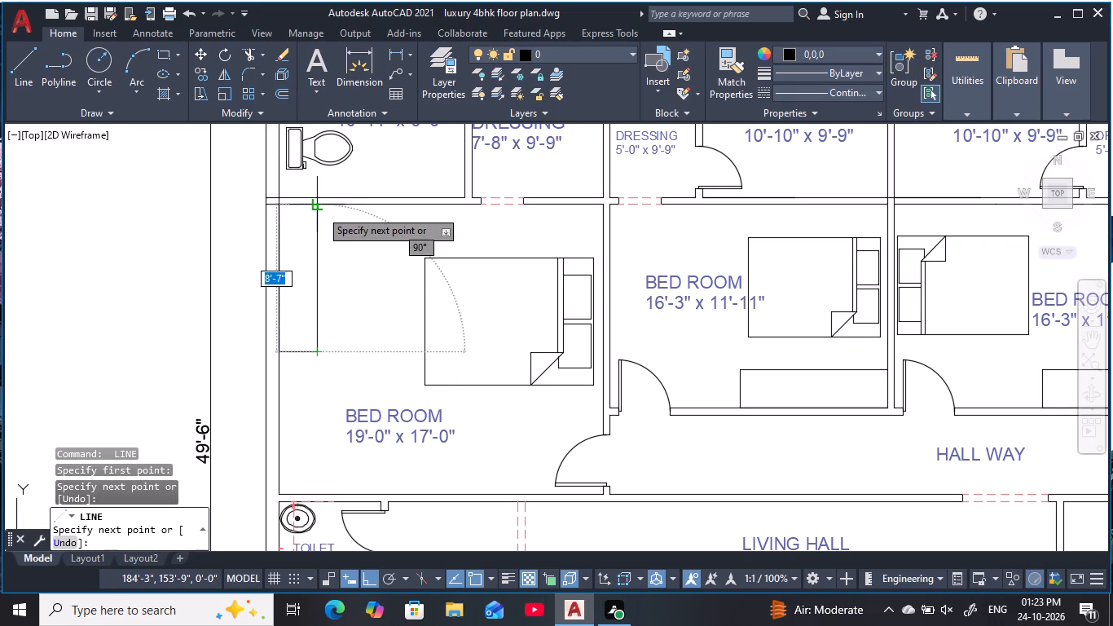
left_click(319, 209)
key("Escape")
key("Escape")
Draw a wardrobe base line about 9'-1" long on the 14'-0" x 14'-0" bedroom's south wall from the southwest corner.
scroll(341, 284, "down", 2)
middle_click_drag(343, 285, 299, 250)
middle_click_drag(337, 427, 383, 333)
scroll(343, 363, "up", 1)
middle_click_drag(344, 361, 352, 338)
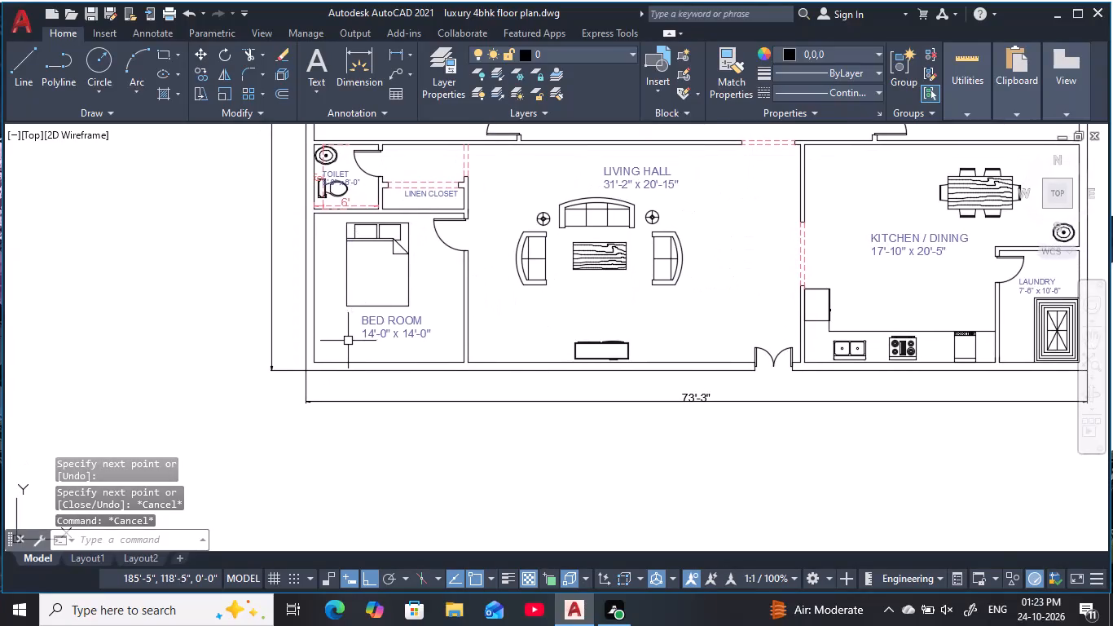
scroll(347, 347, "up", 2)
middle_click(346, 348)
key("space")
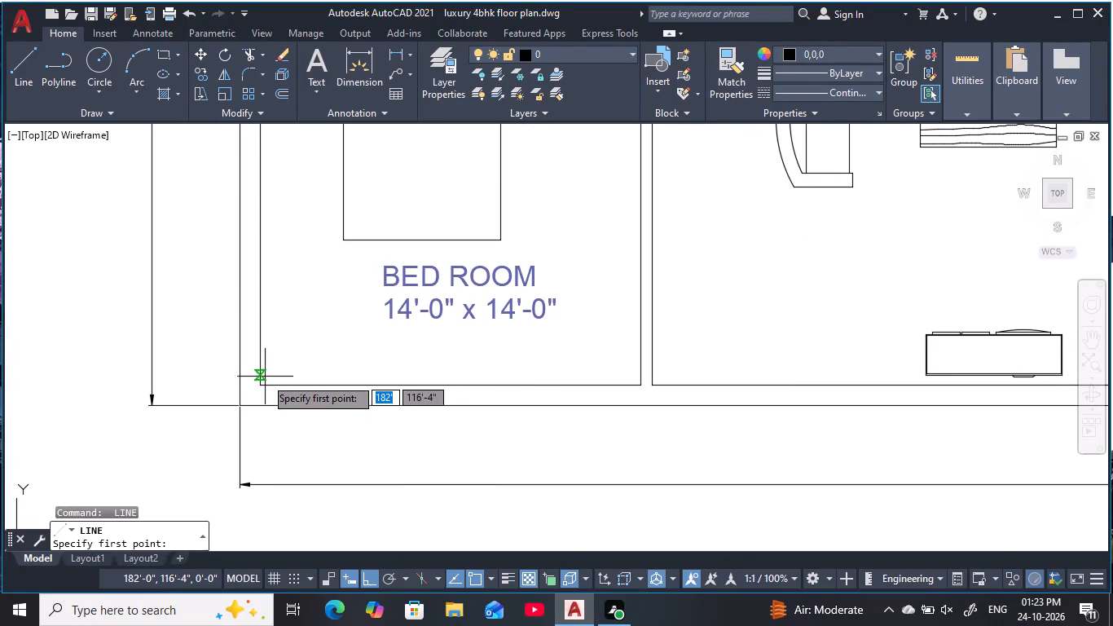
left_click(256, 384)
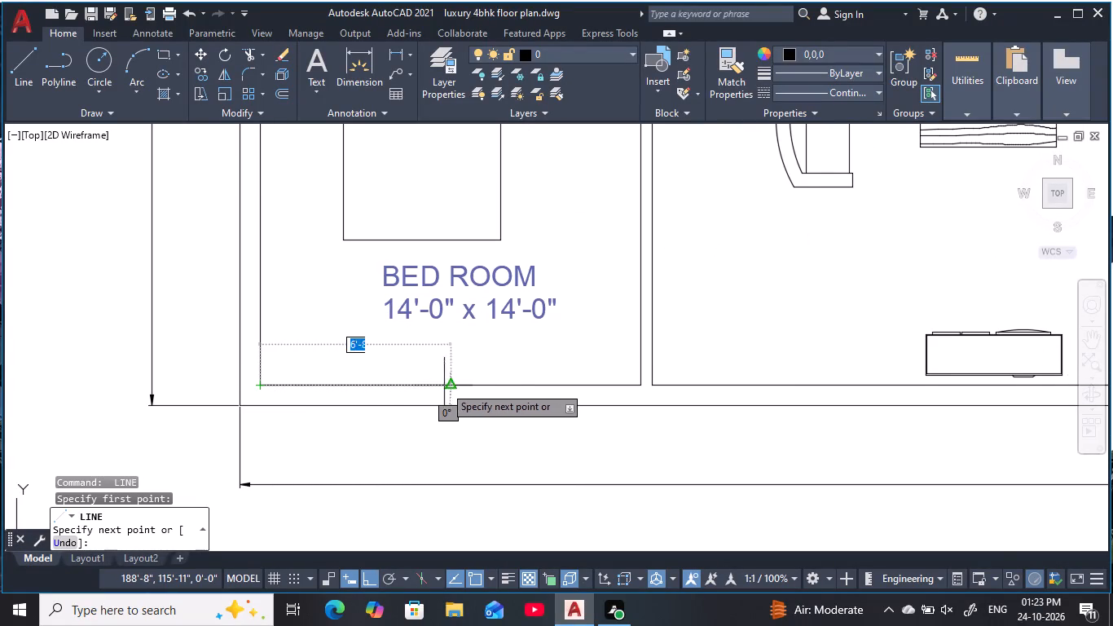
left_click(507, 381)
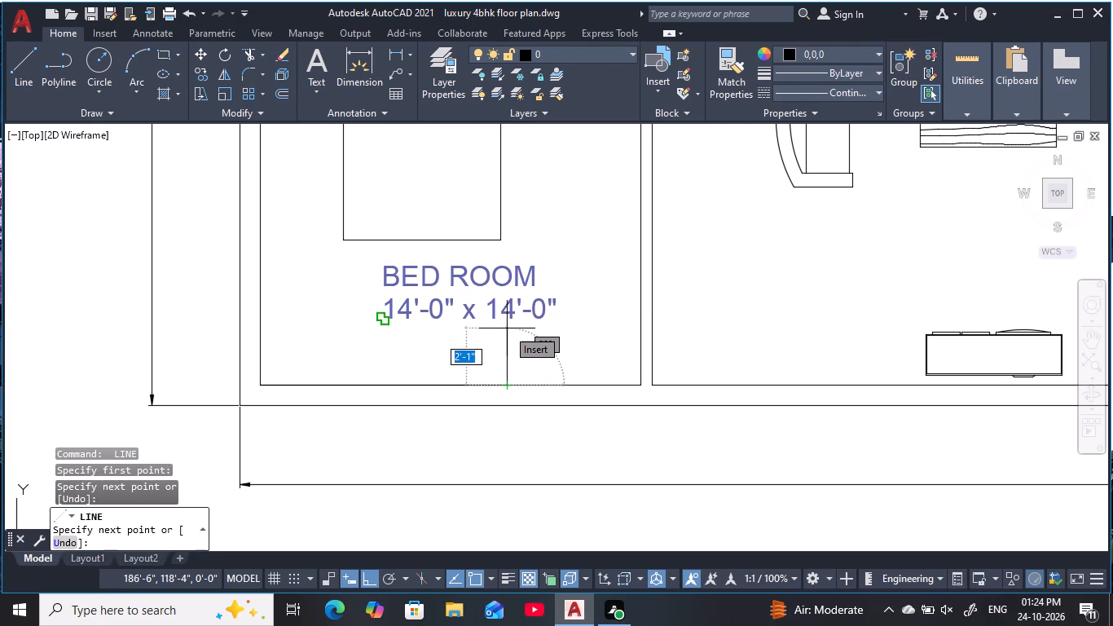
key("Escape")
key("Escape")
key("Escape")
Move the 14'-0" x 14'-0" bedroom's two-line label north, clear of the wardrobe space.
left_click(510, 312)
left_click(499, 282)
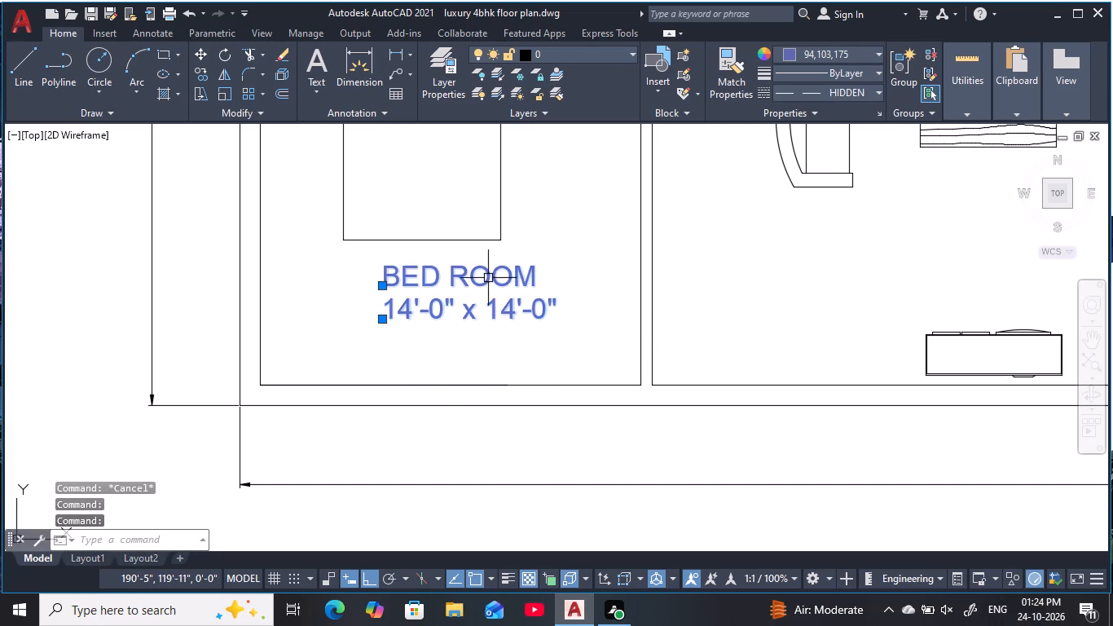
key("m")
key("space")
left_click(485, 277)
left_click(464, 201)
key("Escape")
key("Escape")
key("Escape")
key("Escape")
key("Escape")
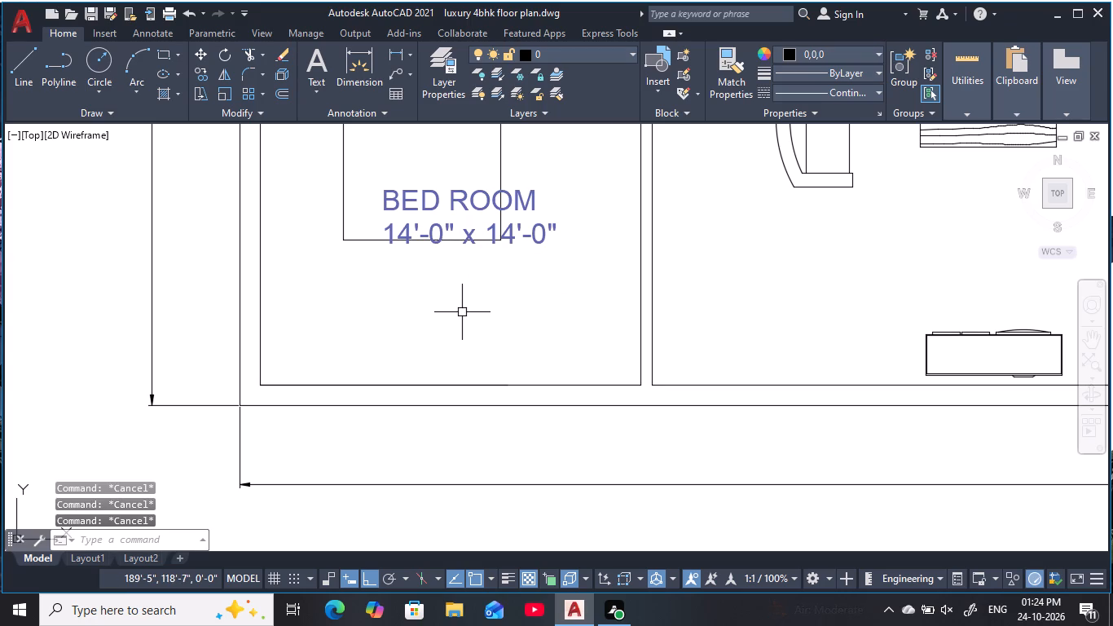
Draw the 14'-0" x 14'-0" bedroom wardrobe's side and front lines, about 2'-2" deep, from the base line's east end to the west wall.
key("l")
key("space")
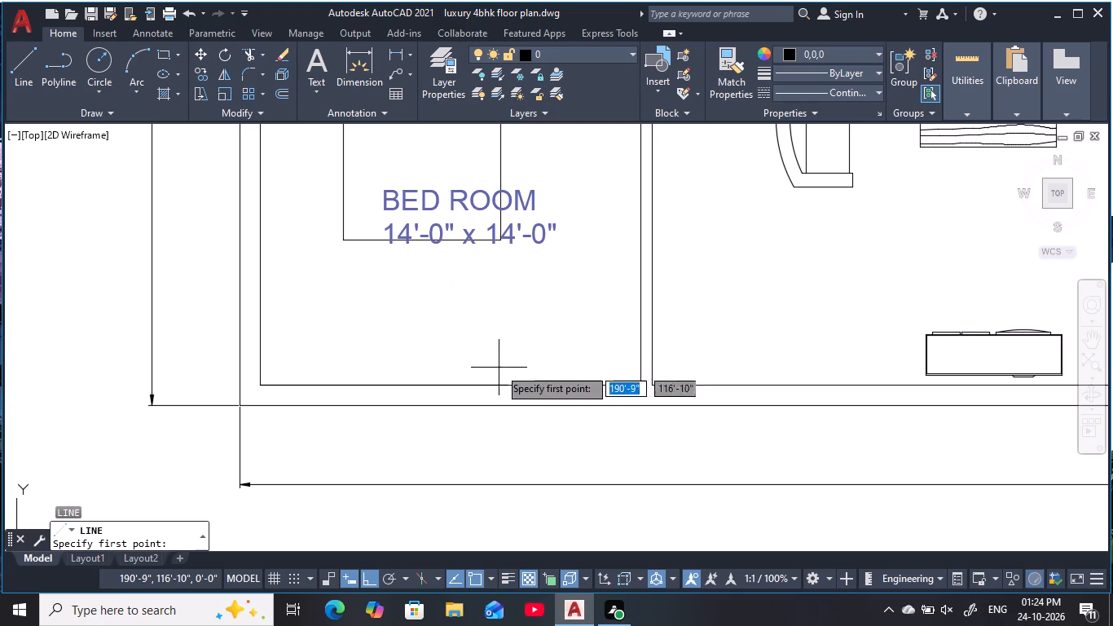
left_click(510, 386)
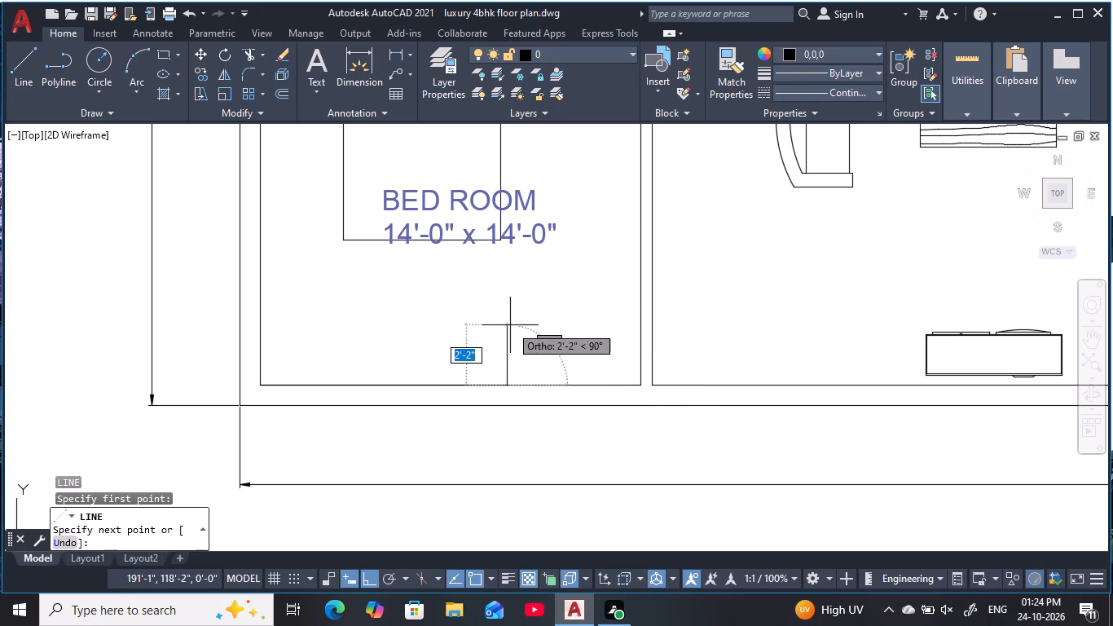
left_click(510, 324)
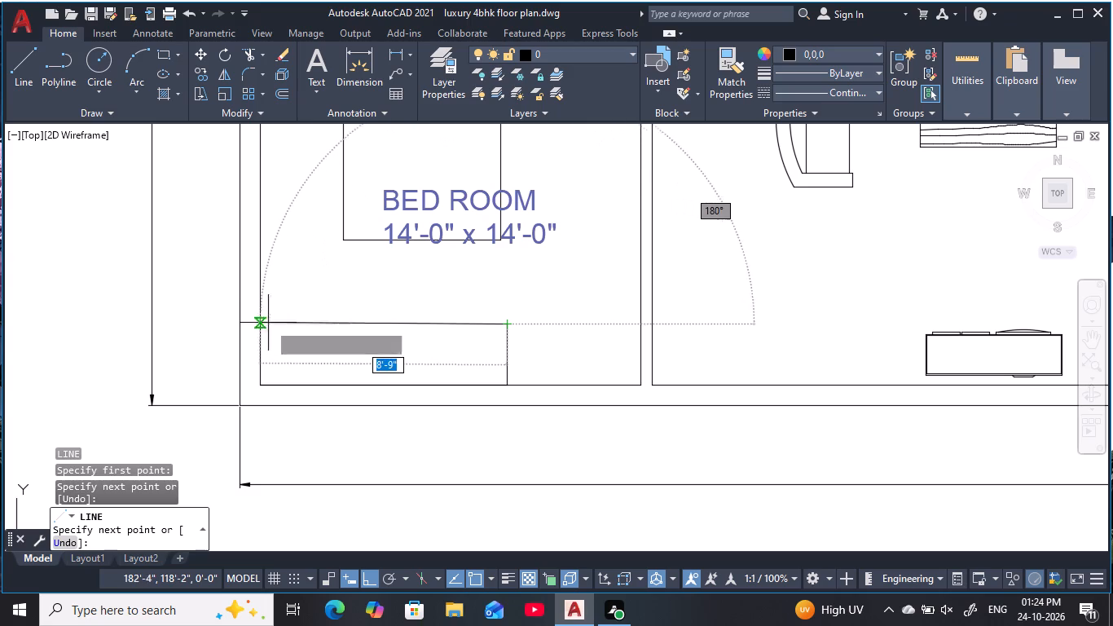
left_click(262, 323)
key("Escape")
Hatch the wardrobes in the west 19'-0" x 17'-0" bedroom and the 14'-0" x 14'-0" bedroom with the ANSI32 pattern.
scroll(530, 312, "down", 2)
middle_click_drag(533, 314, 382, 355)
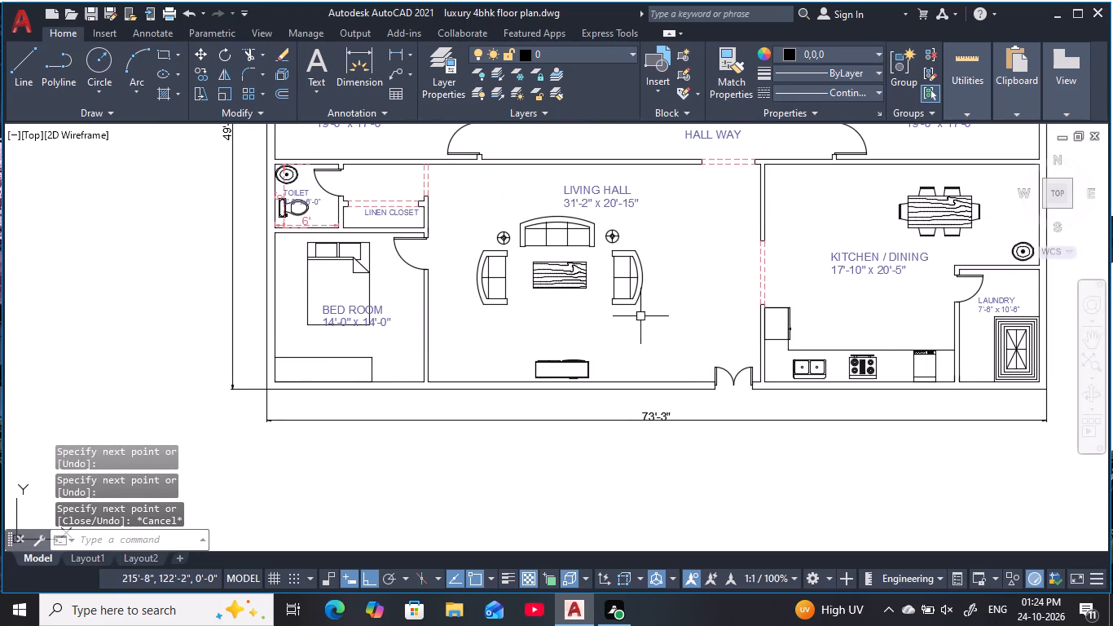
middle_click_drag(624, 332, 447, 499)
scroll(710, 302, "down", 1)
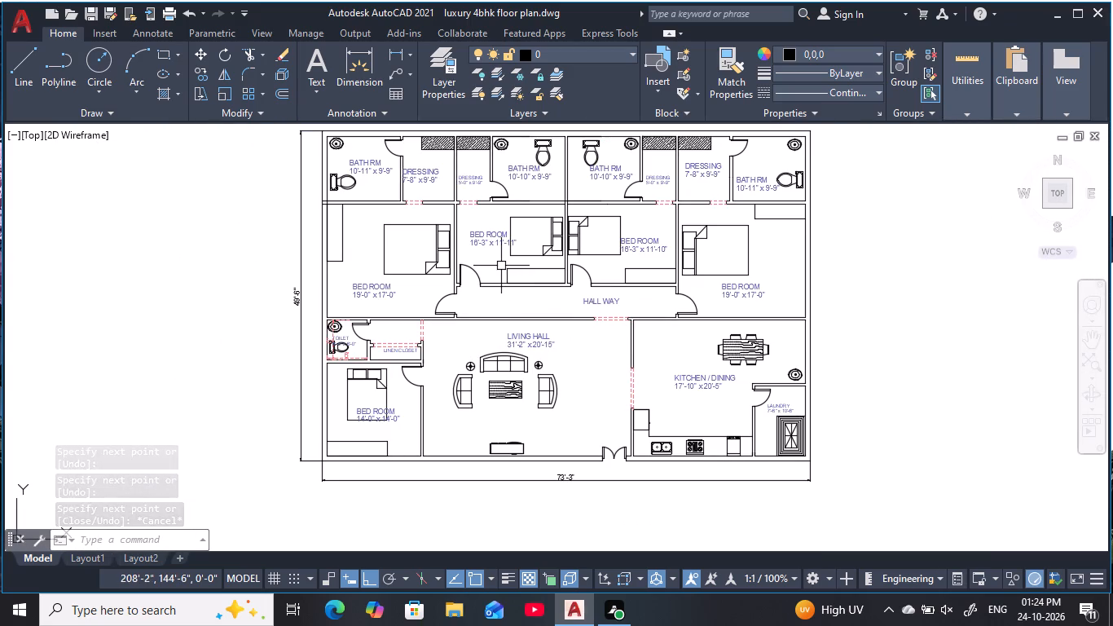
middle_click_drag(502, 266, 502, 276)
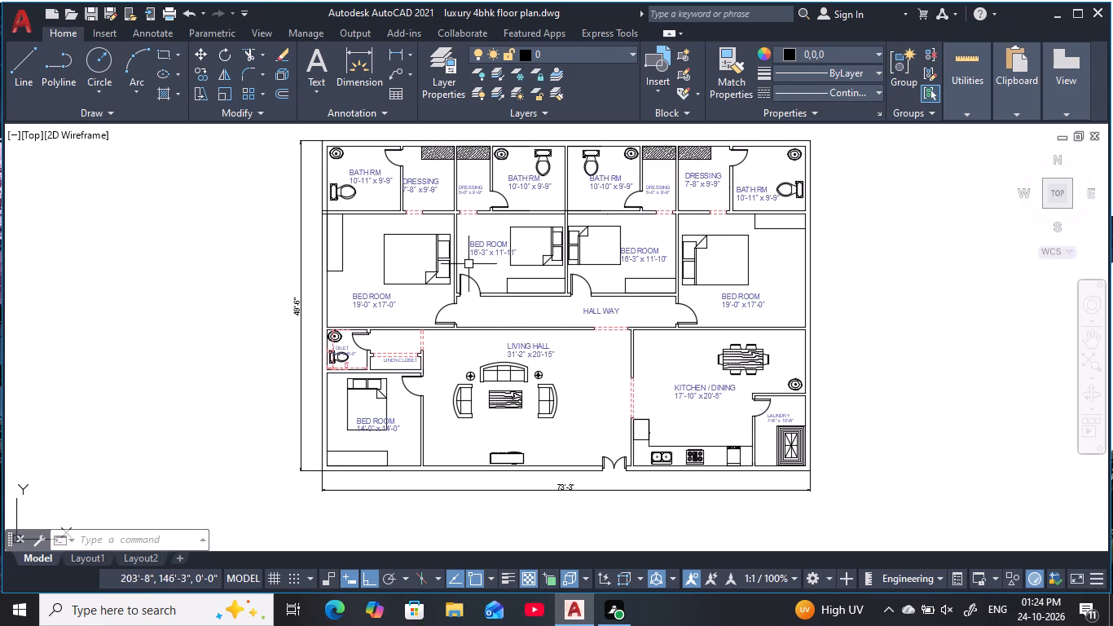
scroll(339, 247, "up", 1)
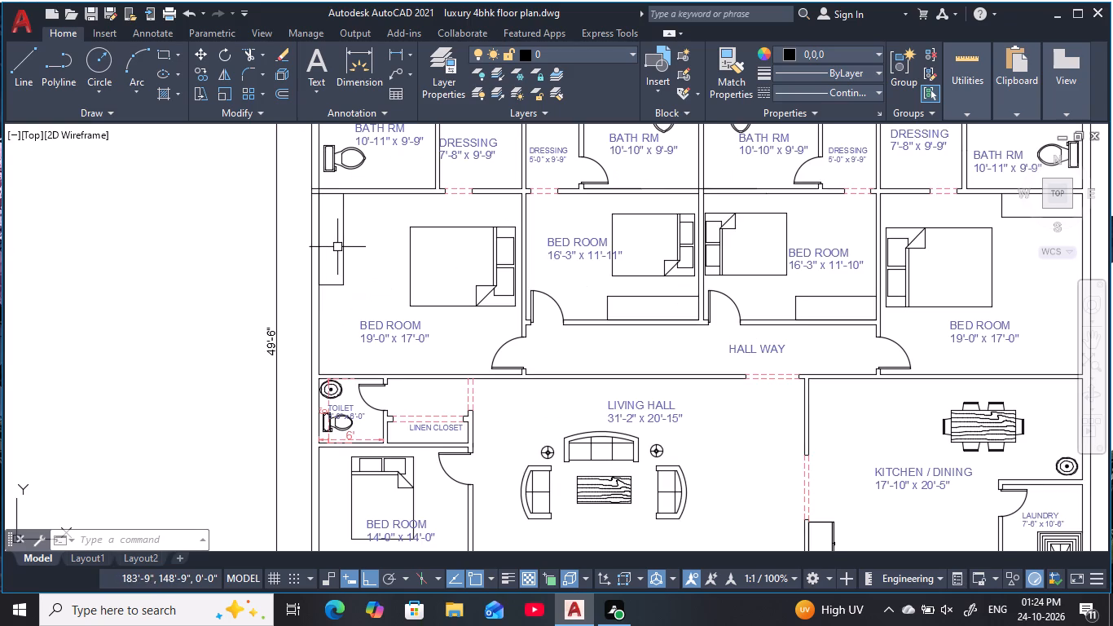
type("H")
key("space")
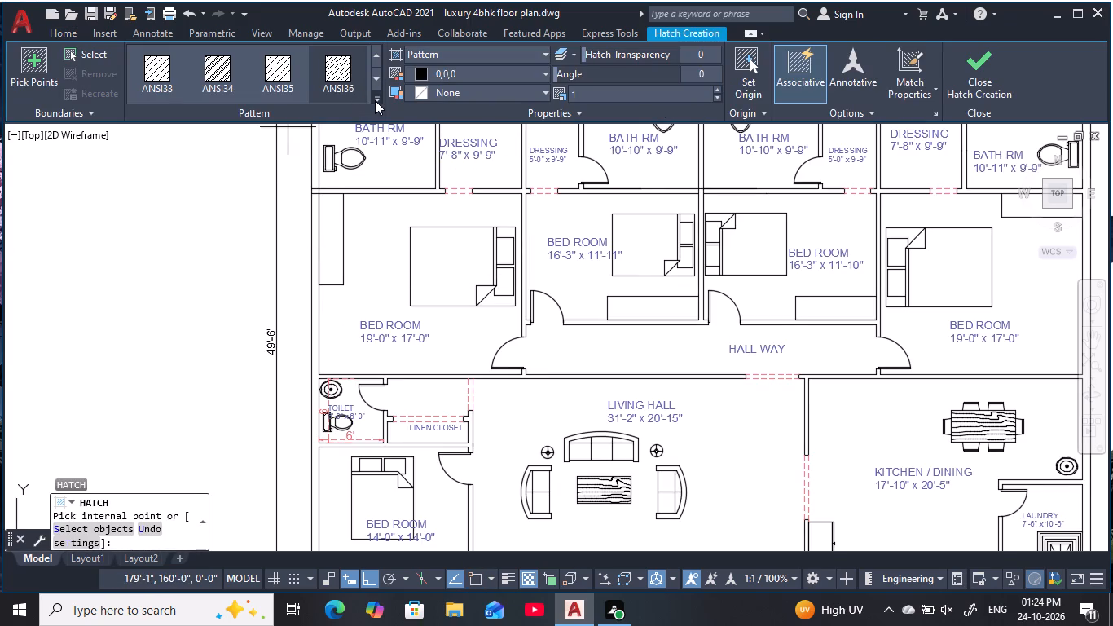
left_click(375, 100)
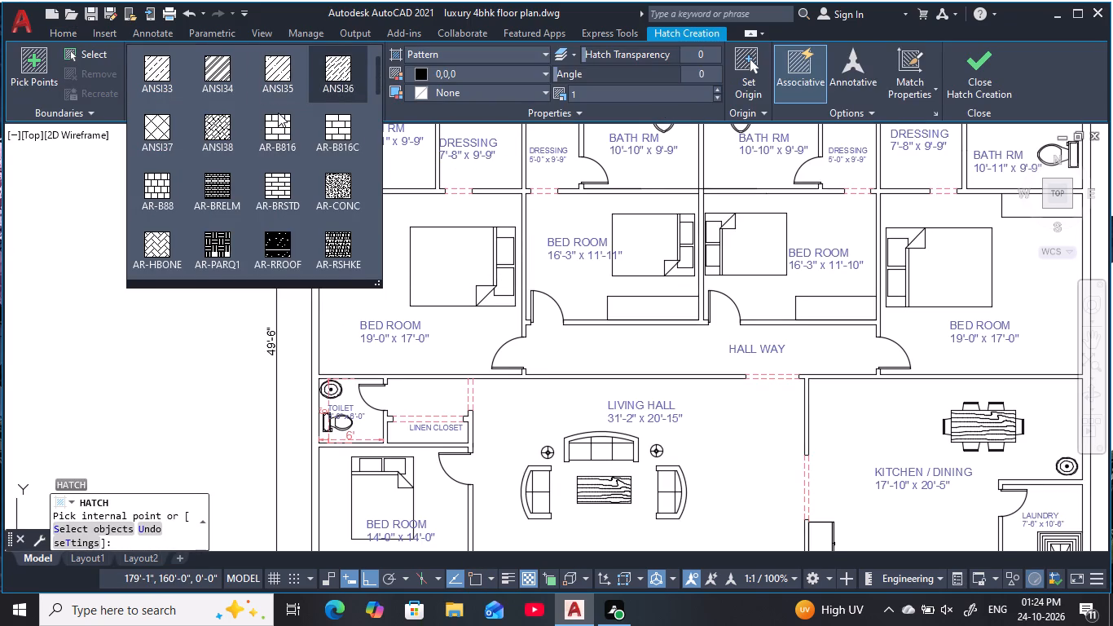
scroll(278, 112, "up", 4)
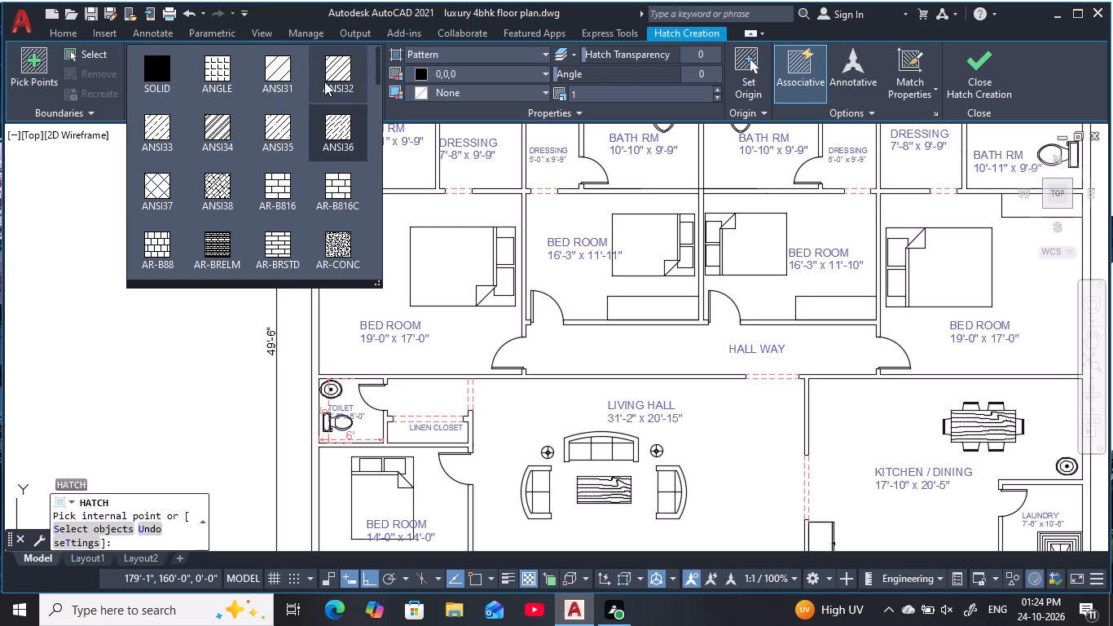
scroll(328, 110, "down", 4)
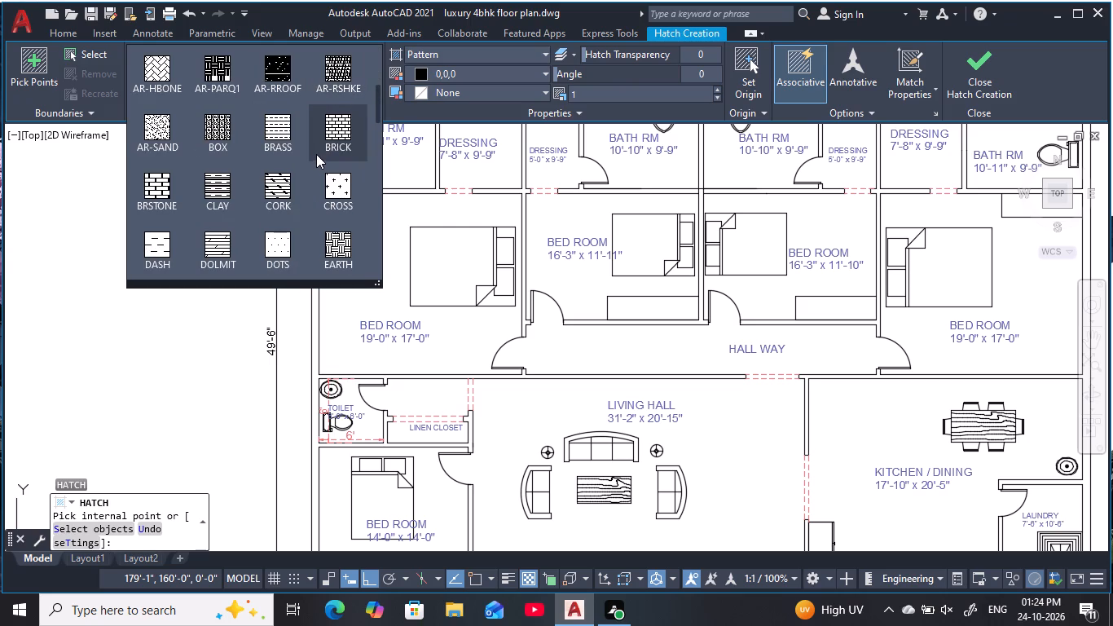
scroll(315, 157, "up", 5)
left_click(346, 77)
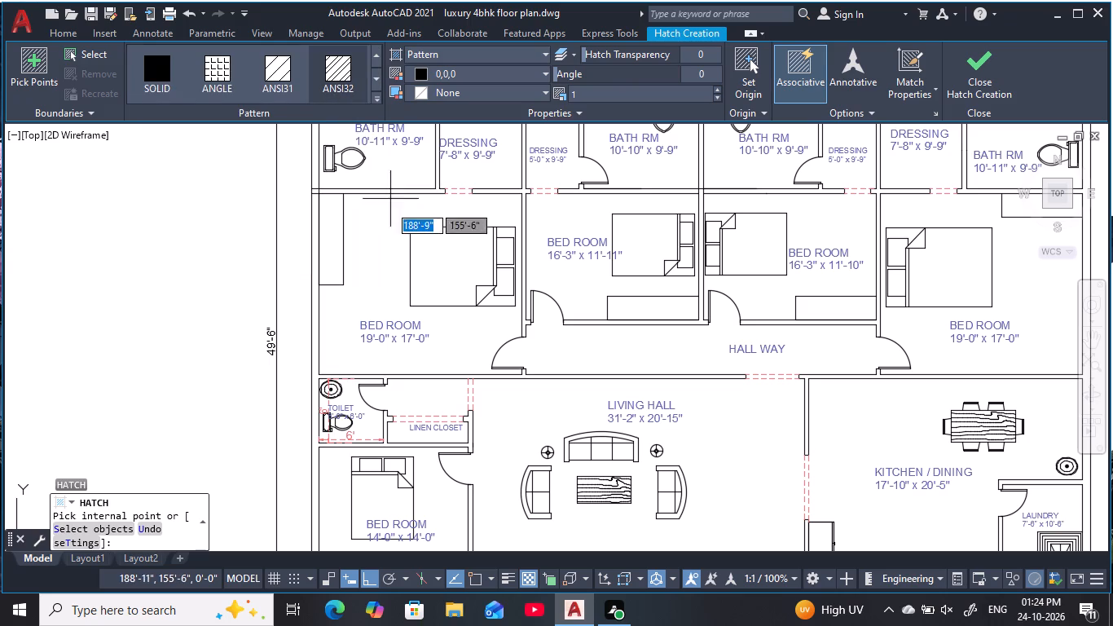
left_click(327, 258)
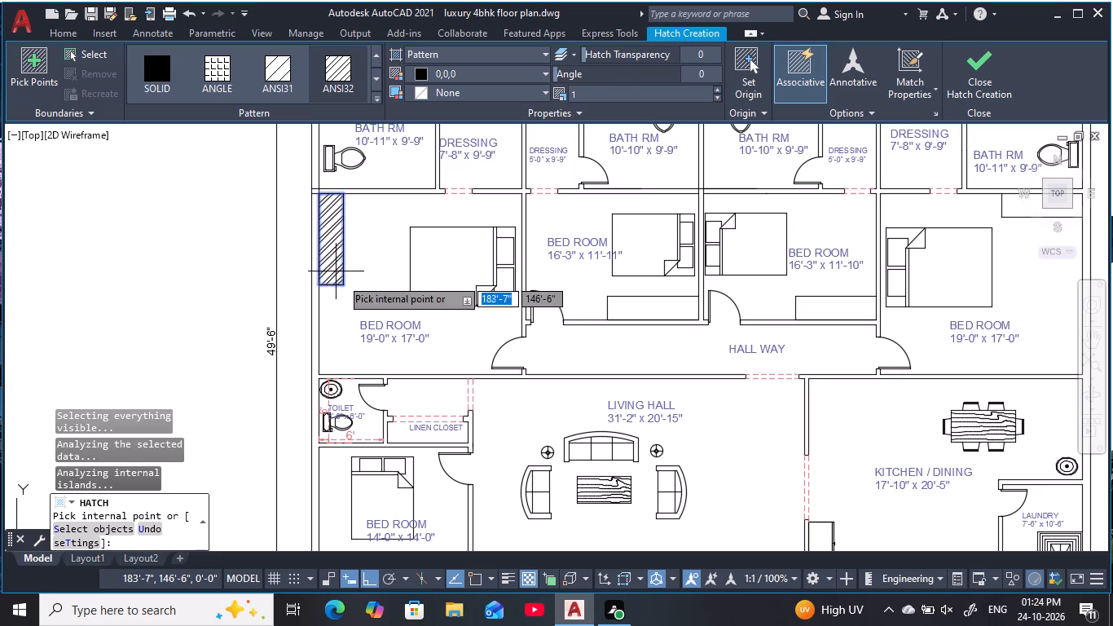
middle_click_drag(387, 337, 418, 206)
left_click(407, 449)
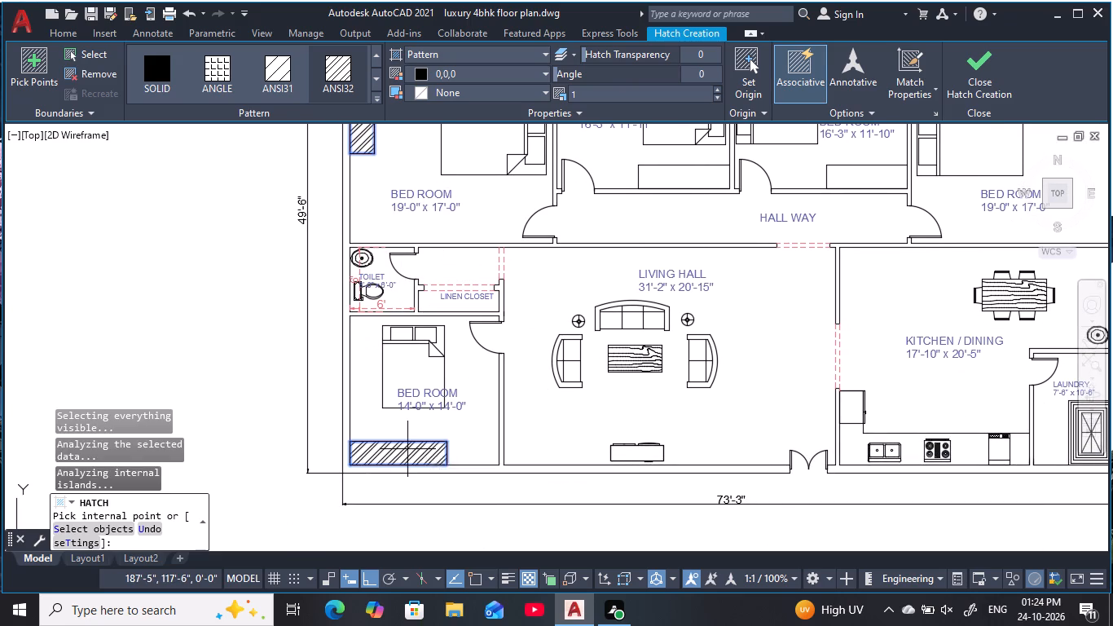
Add the same ANSI32 hatch to the wardrobes in the east 19'-0" x 17'-0", 16'-3" x 11'-10" and 16'-3" x 11'-11" bedrooms.
middle_click_drag(634, 295, 228, 417)
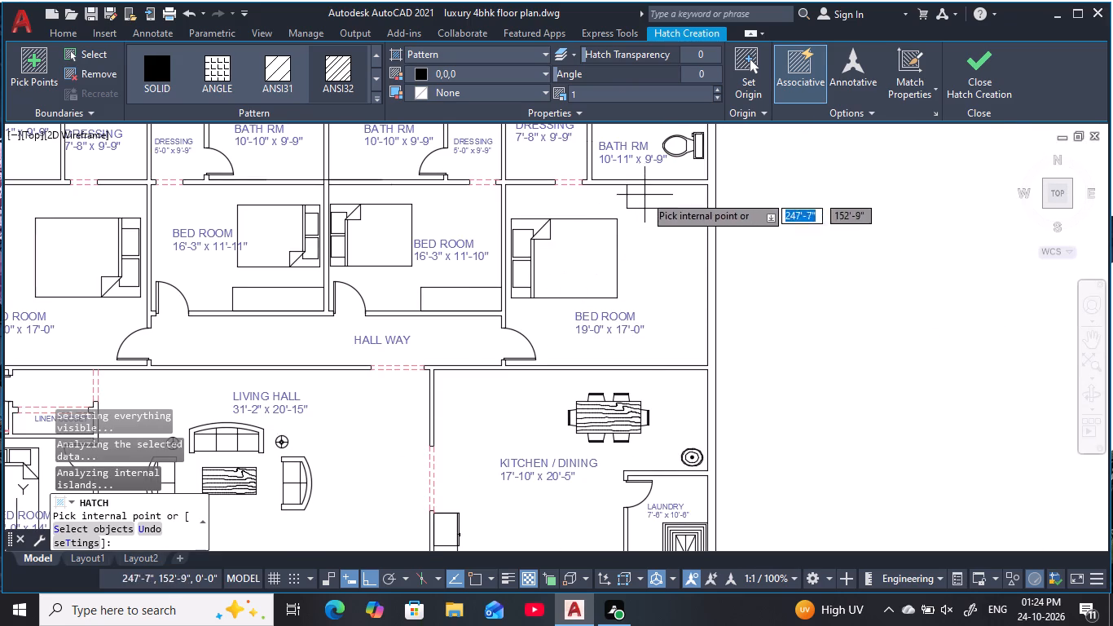
left_click(646, 194)
middle_click_drag(535, 284, 646, 273)
left_click(593, 288)
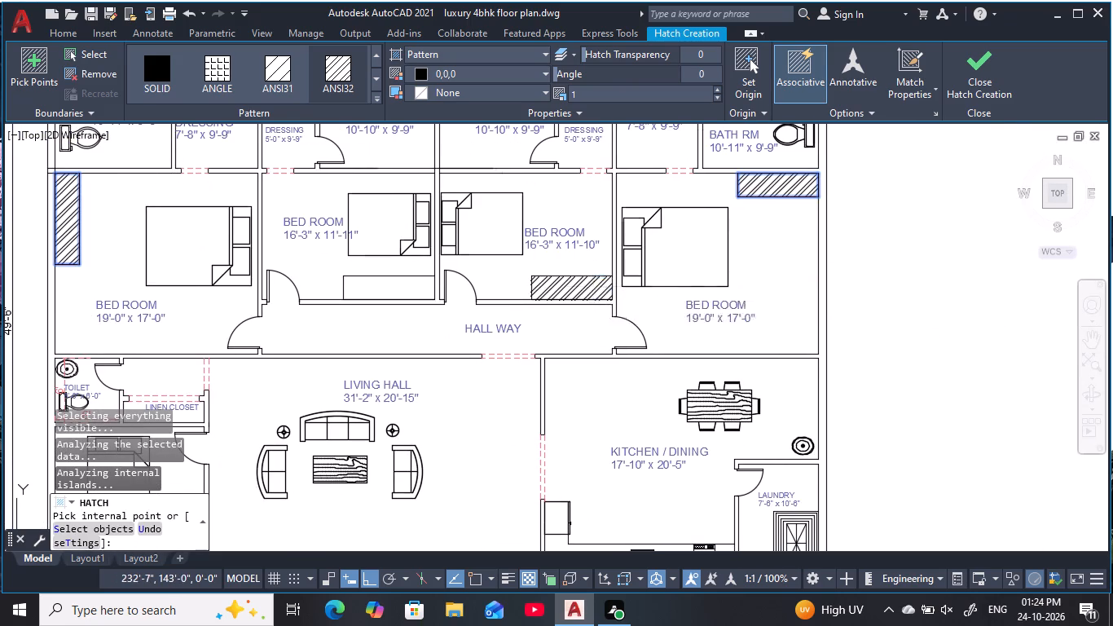
left_click(385, 285)
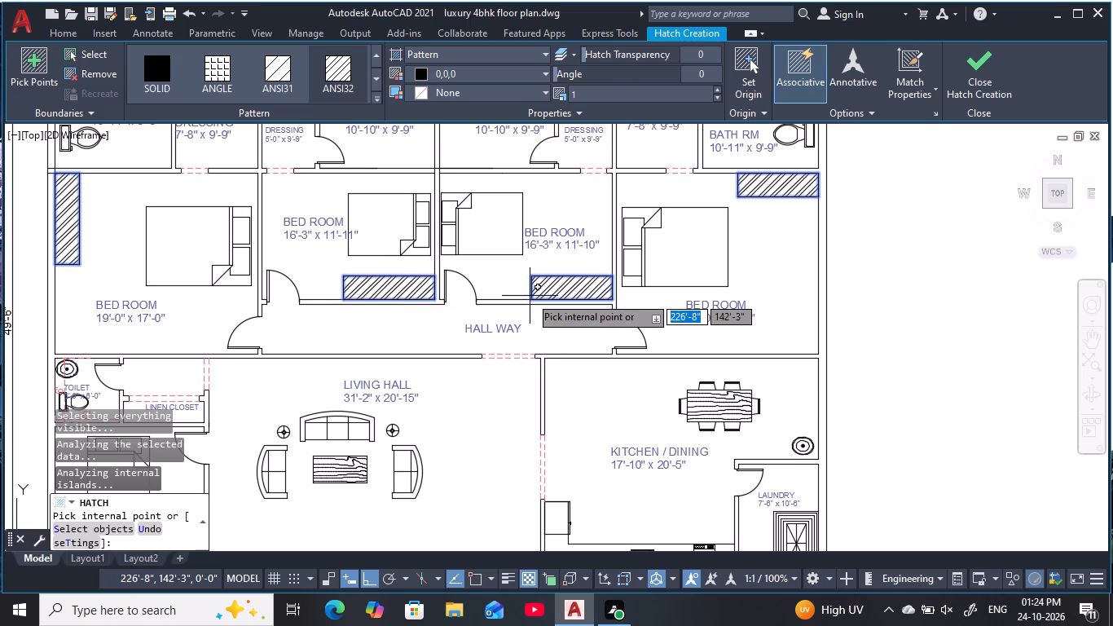
key("Escape")
key("Escape")
key("Escape")
scroll(476, 348, "down", 1)
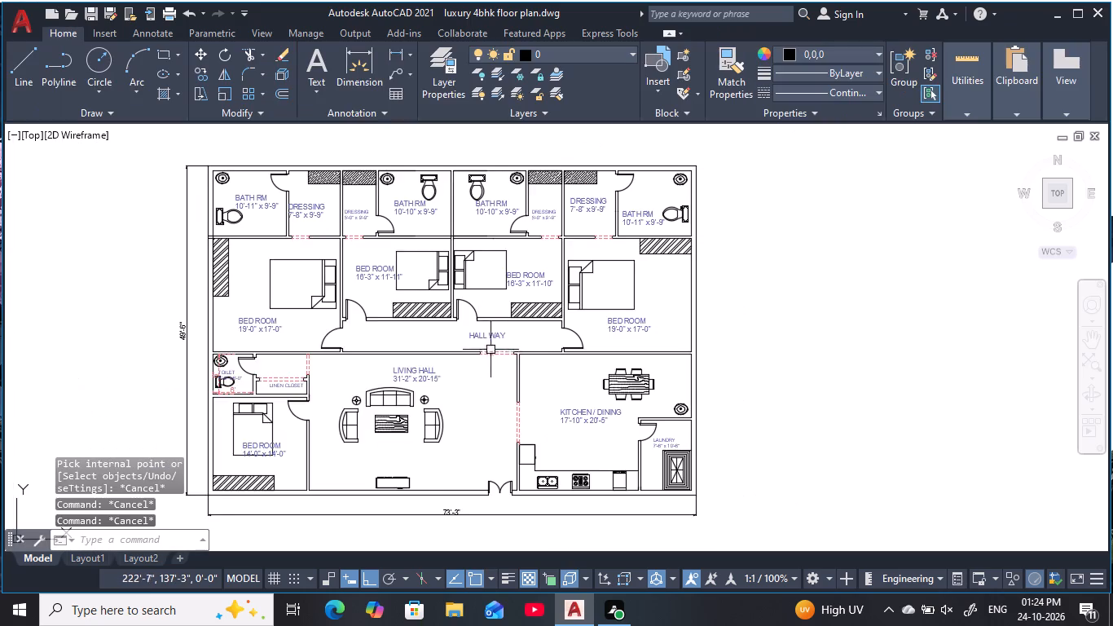
Review the whole floor plan, checking the hatched wardrobes, furniture and labels room by room.
middle_click_drag(502, 347, 614, 347)
middle_click_drag(625, 346, 581, 342)
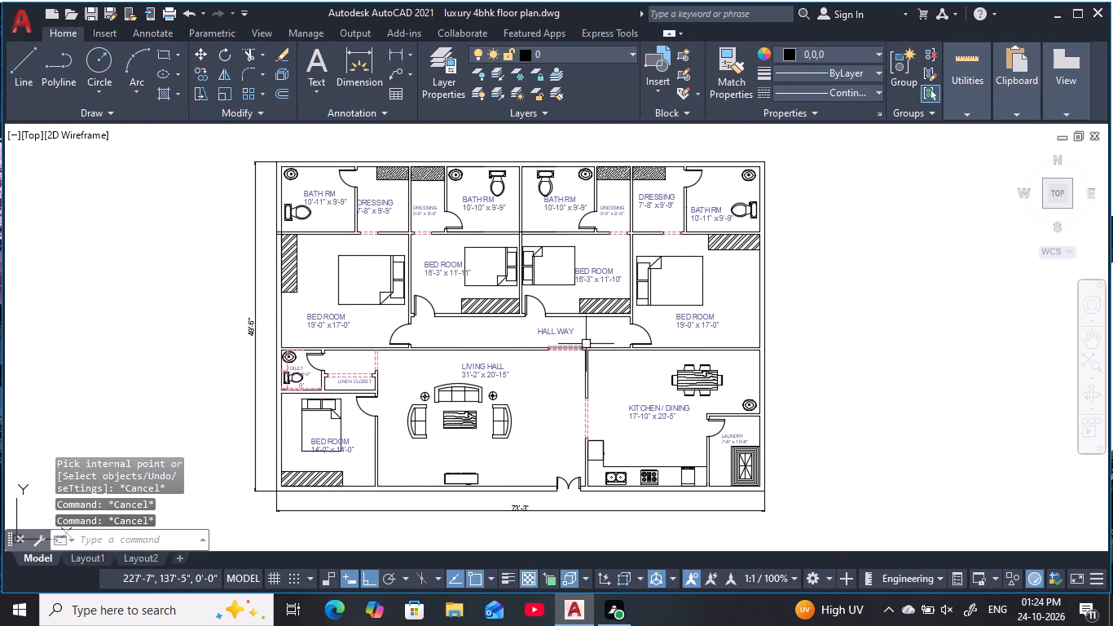
scroll(587, 349, "up", 1)
middle_click_drag(585, 350, 612, 377)
key("Escape")
key("Escape")
key("Escape")
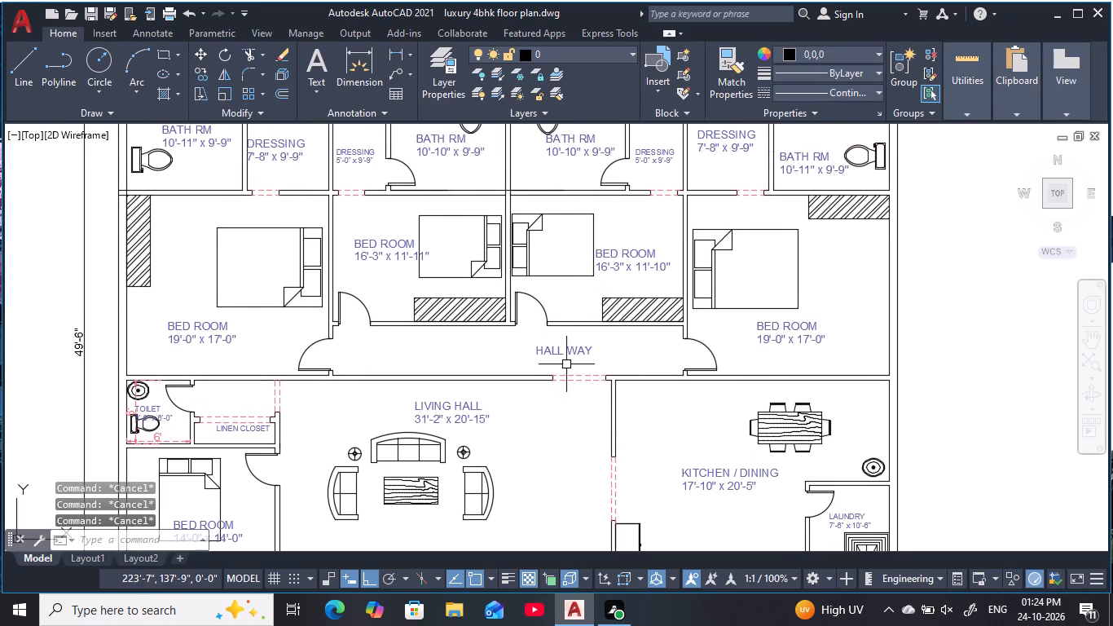
key("Escape")
key("Escape")
key("Escape")
scroll(567, 356, "down", 1)
scroll(613, 302, "up", 1)
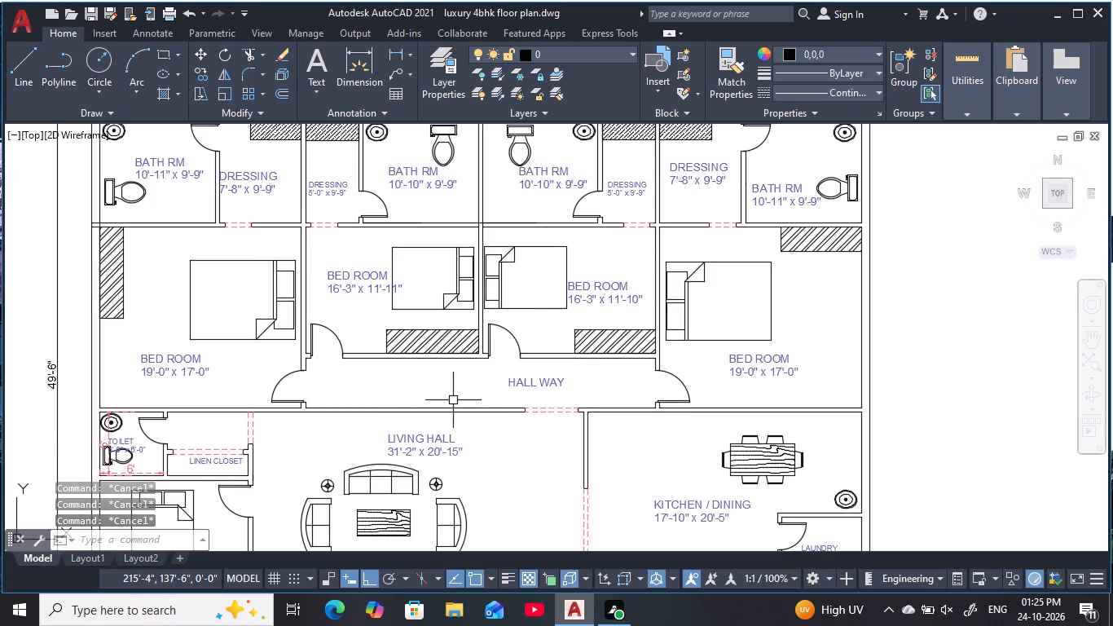
middle_click_drag(460, 397, 643, 346)
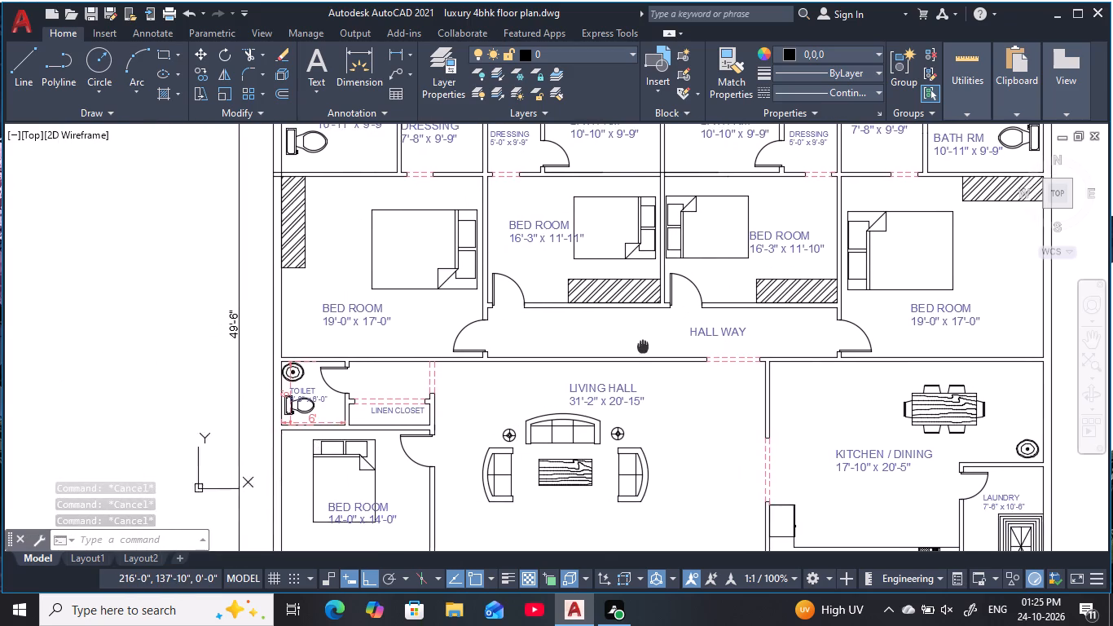
scroll(643, 346, "down", 1)
middle_click_drag(636, 345, 599, 311)
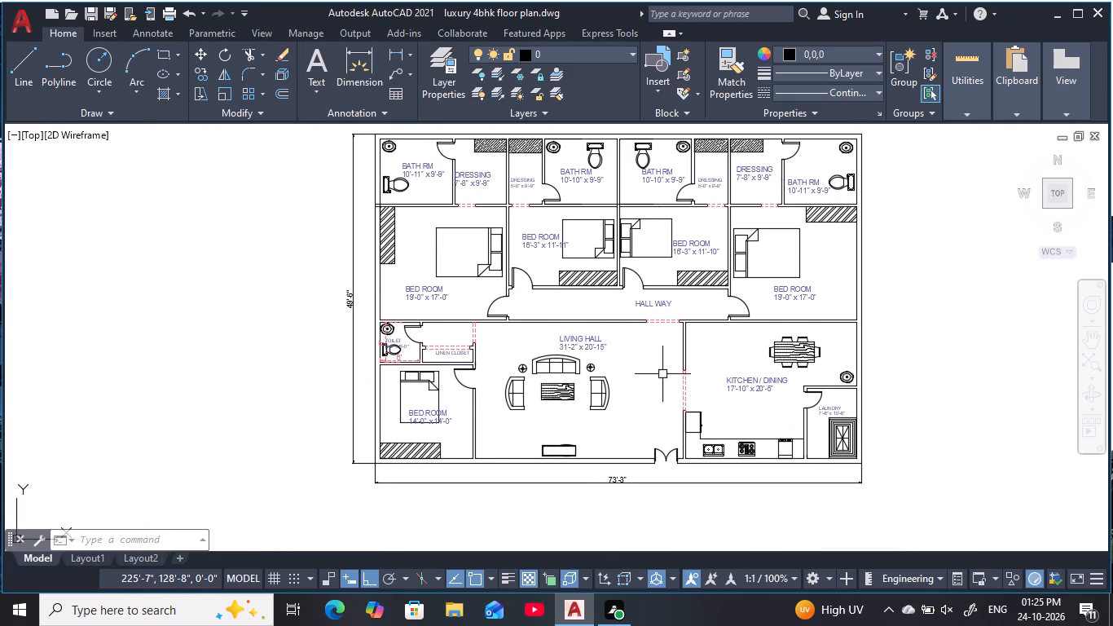
middle_click_drag(648, 351, 648, 328)
scroll(648, 328, "up", 1)
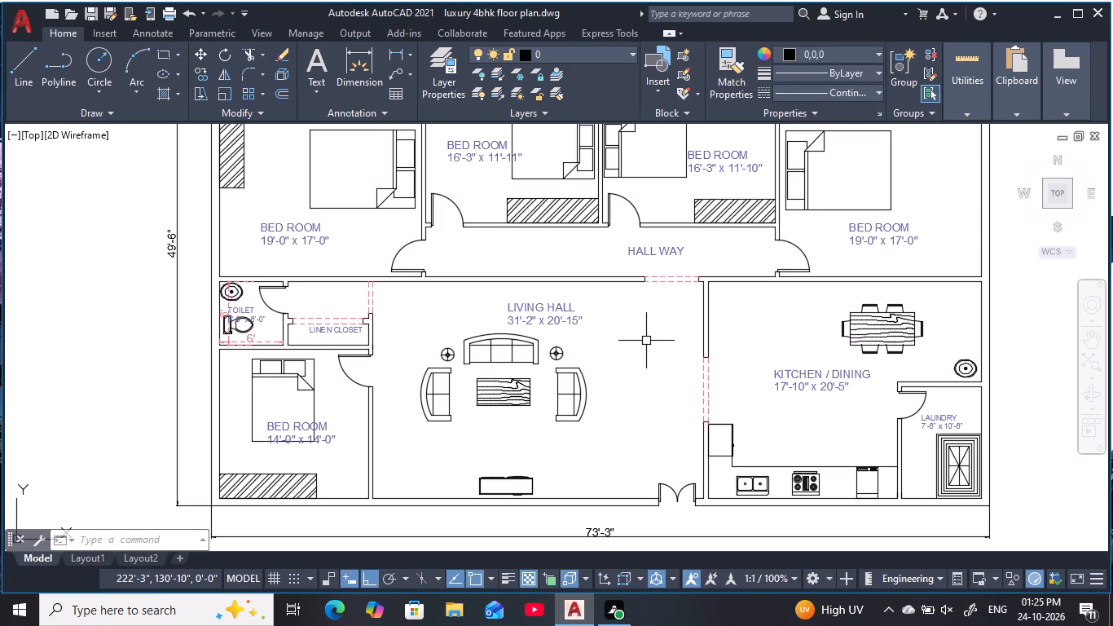
middle_click_drag(633, 351, 653, 333)
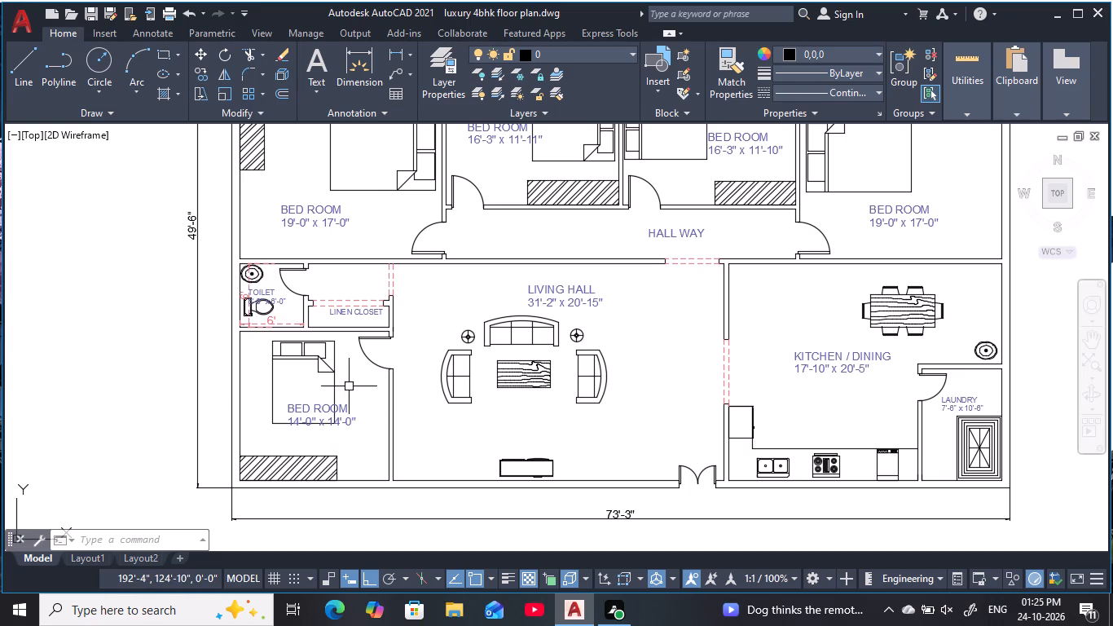
Rotate the bed in the 14'-0" x 14'-0" bedroom 90° counterclockwise about its headboard's midpoint, with the headboard facing west.
middle_click_drag(349, 386, 365, 366)
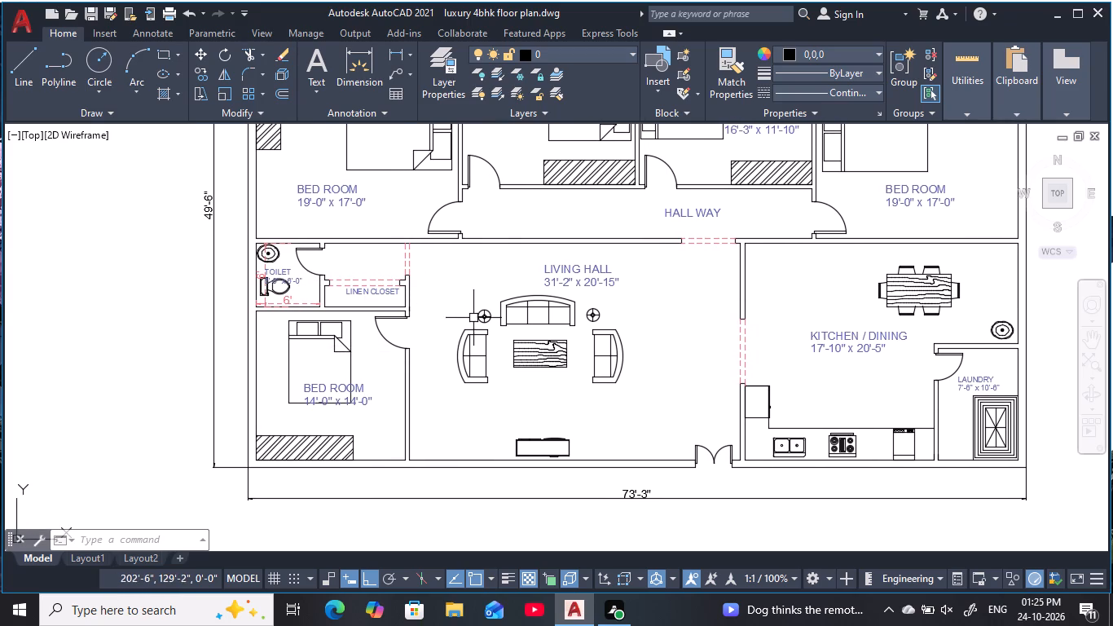
left_click(328, 342)
key("r")
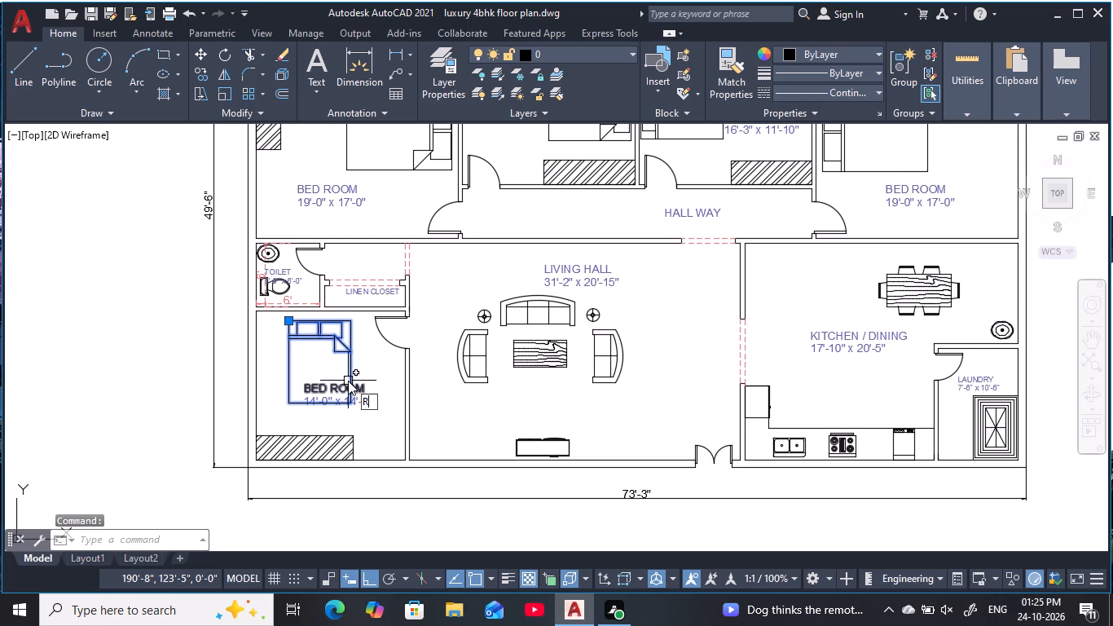
key("o")
key("space")
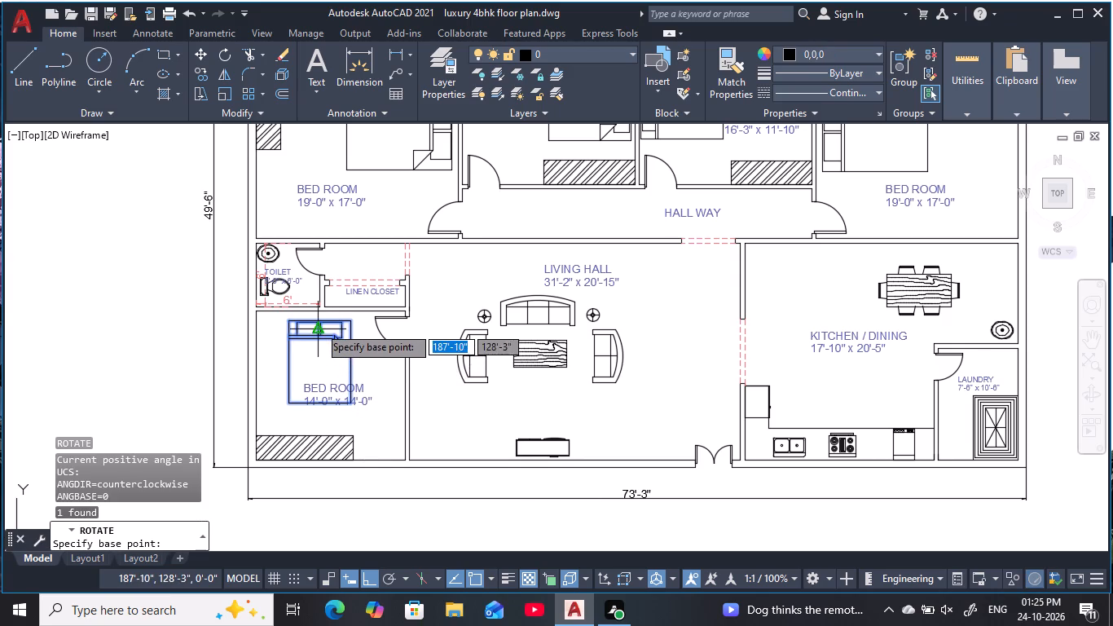
left_click(319, 322)
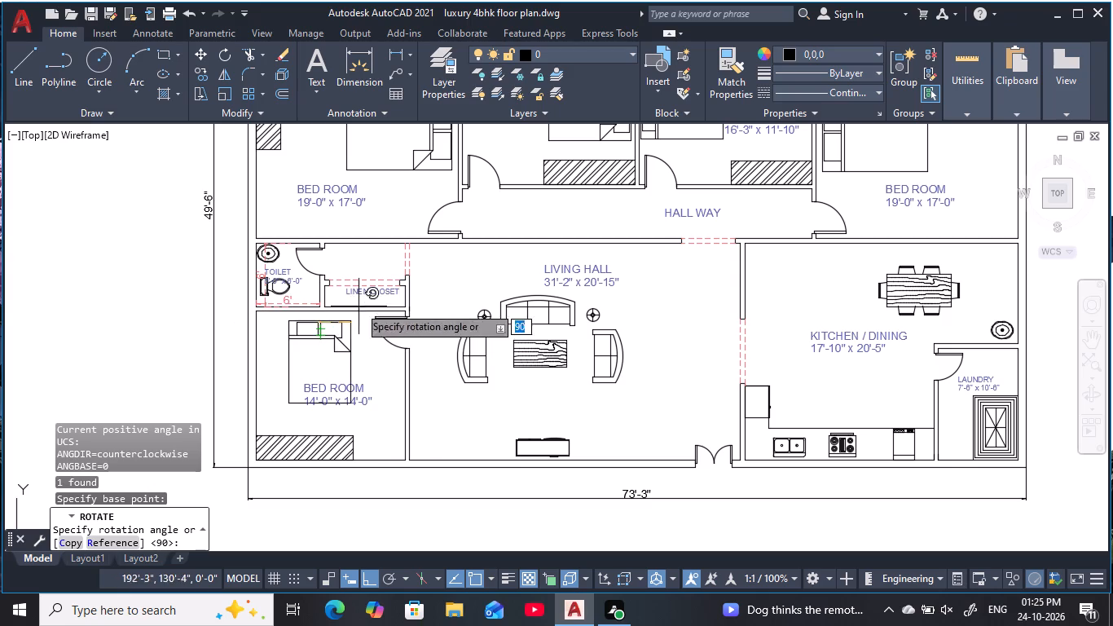
left_click(328, 261)
key("Escape")
key("Escape")
key("Escape")
Move the rotated bed by its headboard's midpoint against the west wall of the 14'-0" x 14'-0" bedroom, north of the wardrobe.
left_click(339, 341)
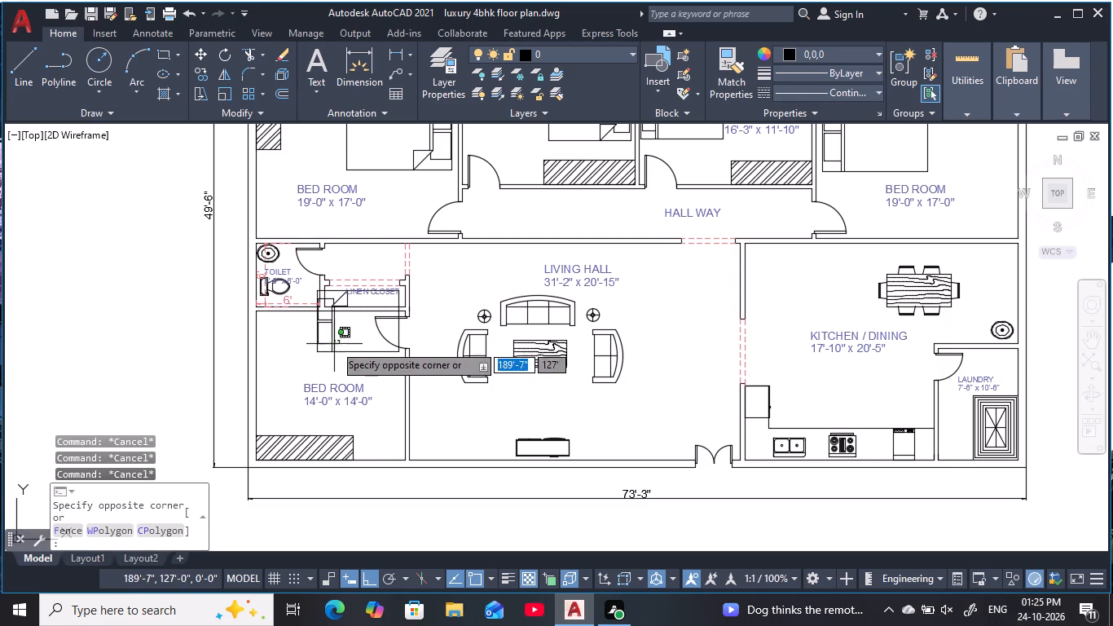
left_click(315, 351)
type("M")
key("space")
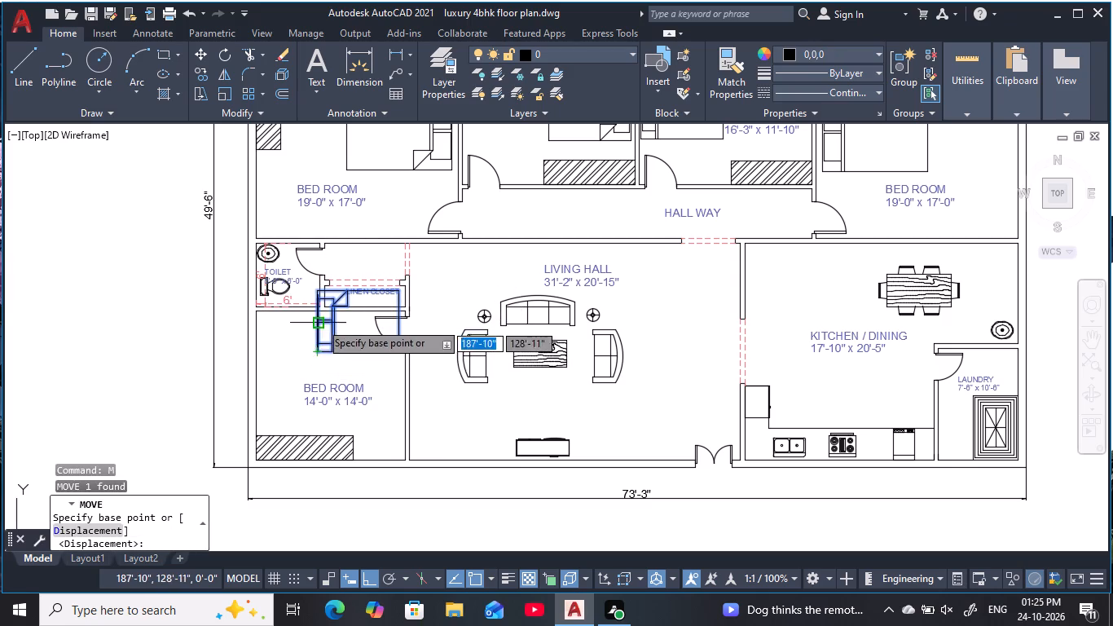
left_click(320, 320)
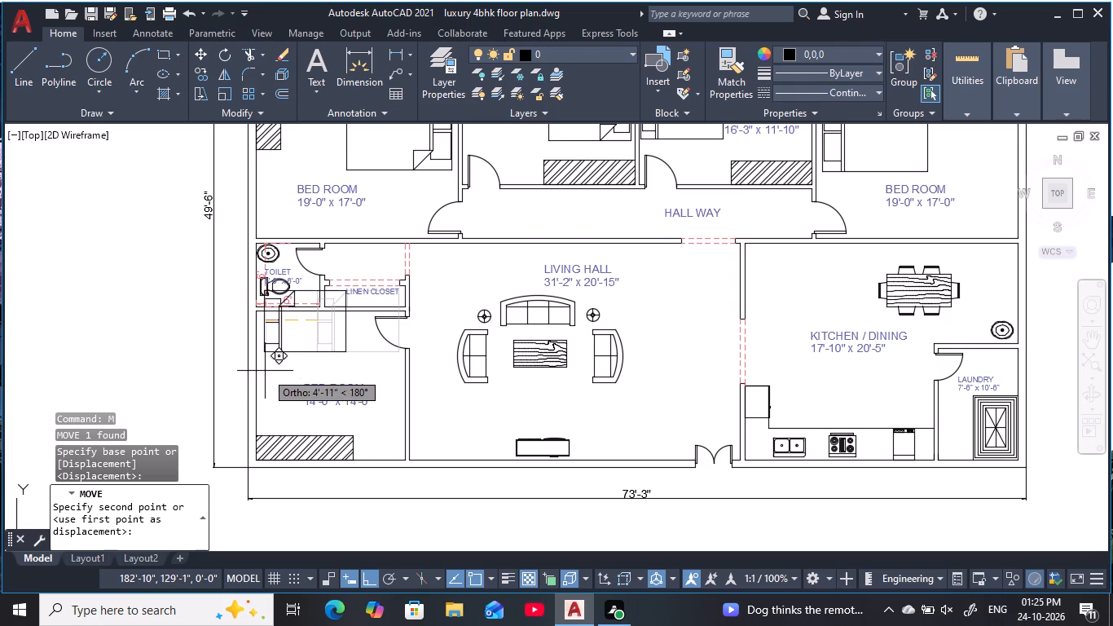
key("F8")
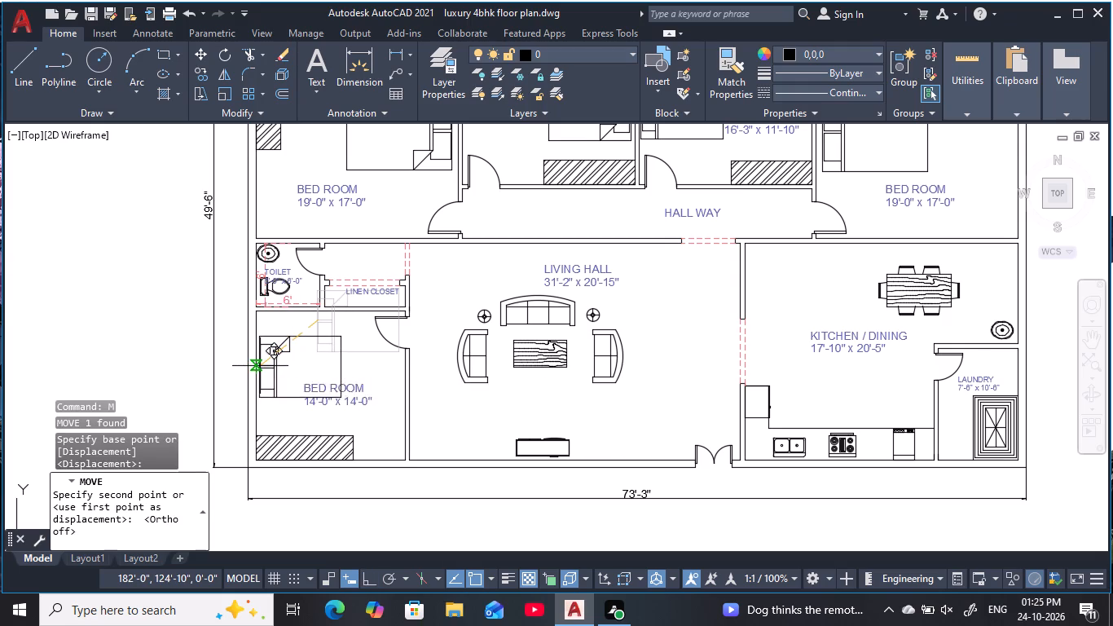
left_click(262, 373)
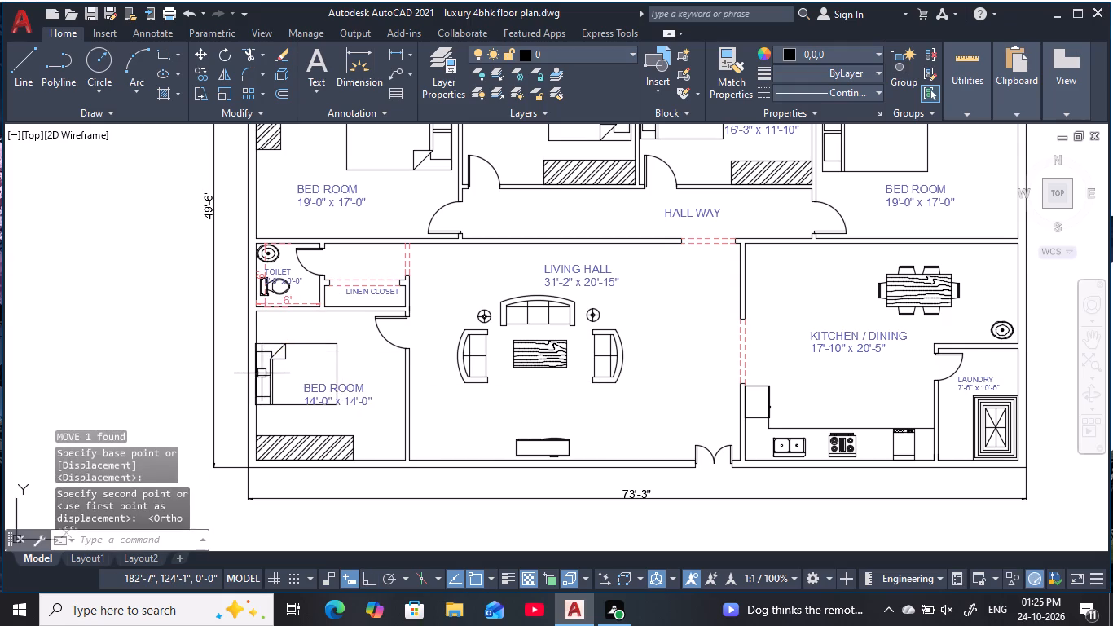
key("Escape")
key("Escape")
Move the 14'-0" x 14'-0" bedroom's two-line label southeast, between the bed and the wardrobe.
left_click(355, 392)
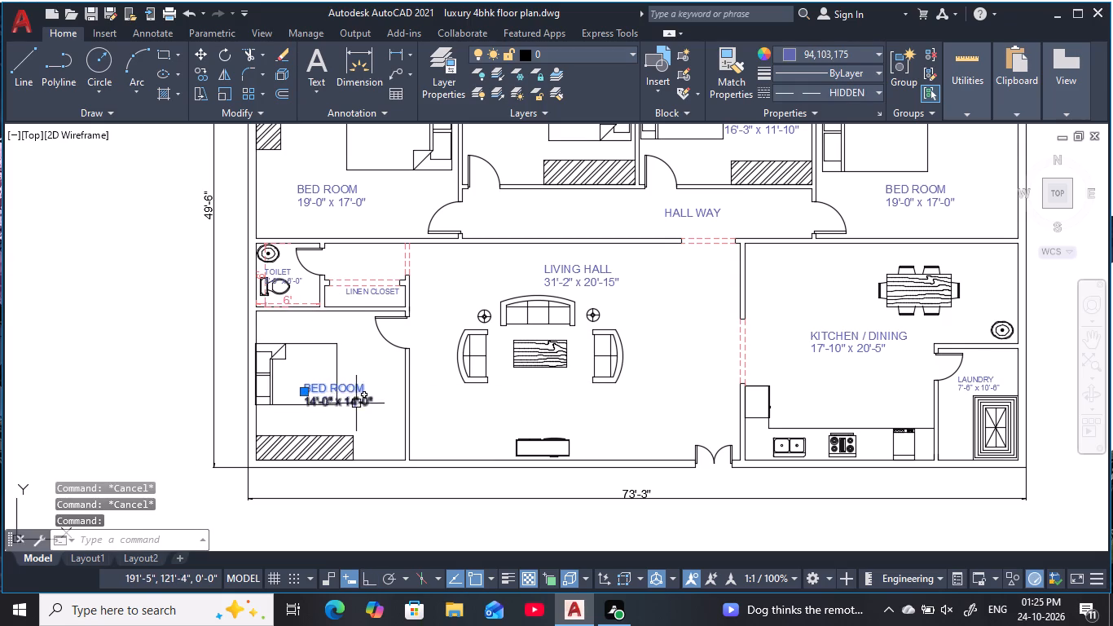
left_click(356, 404)
type("M")
key("space")
left_click(353, 400)
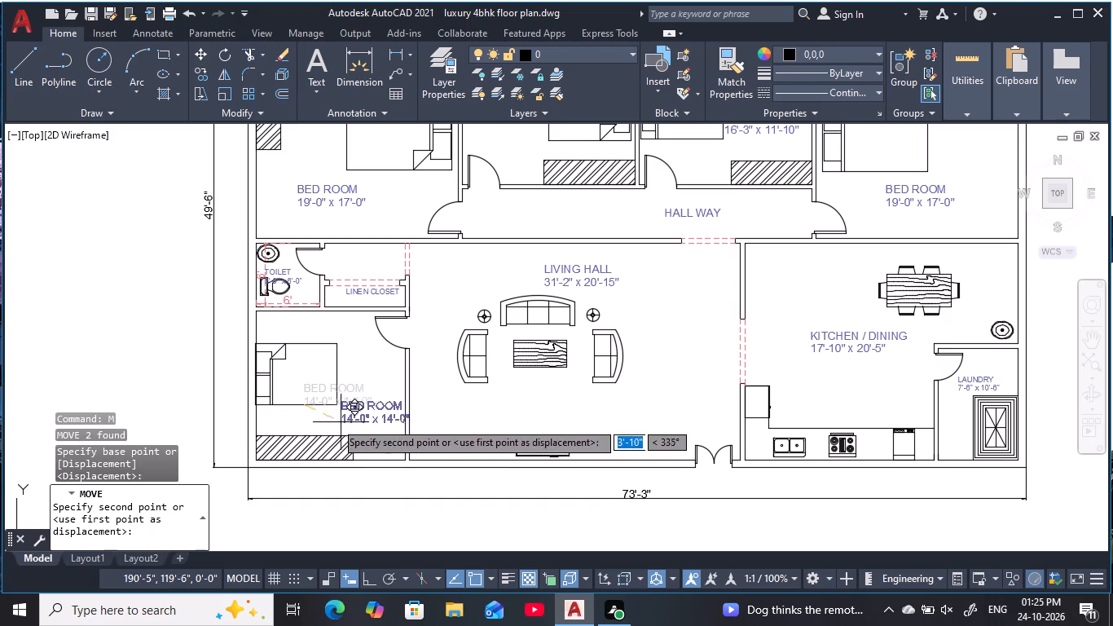
left_click(327, 428)
key("Escape")
key("Escape")
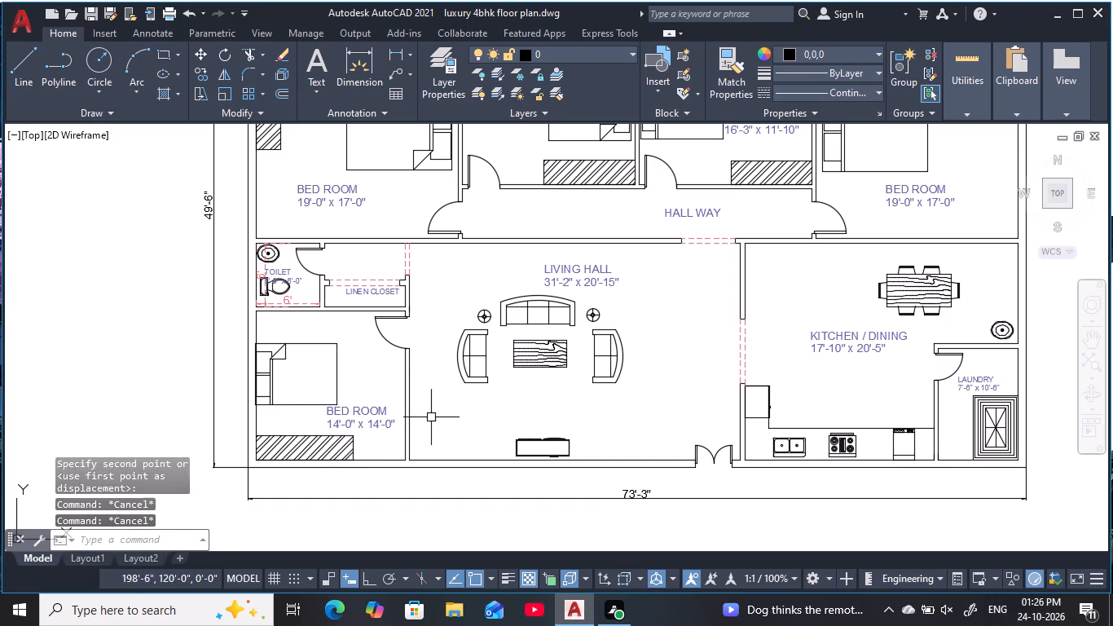
key("Escape")
key("Escape")
key("Escape")
Examine the rest of the plan for bed and label placement, especially in the northern bedrooms.
middle_click_drag(482, 418, 436, 425)
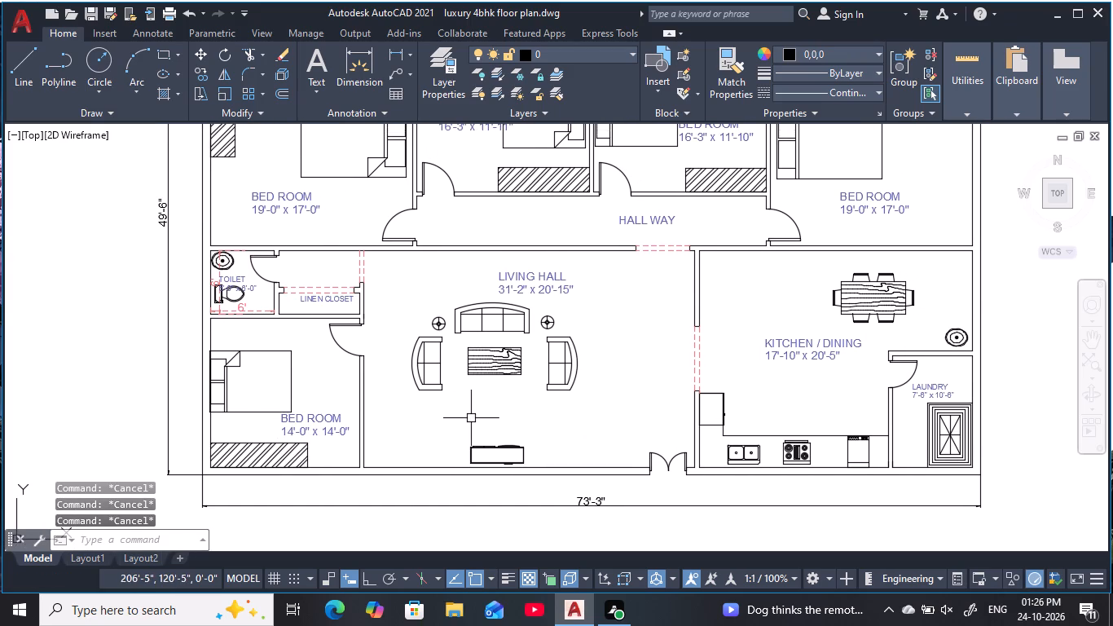
middle_click_drag(807, 380, 736, 460)
scroll(737, 384, "down", 1)
middle_click_drag(737, 391, 739, 404)
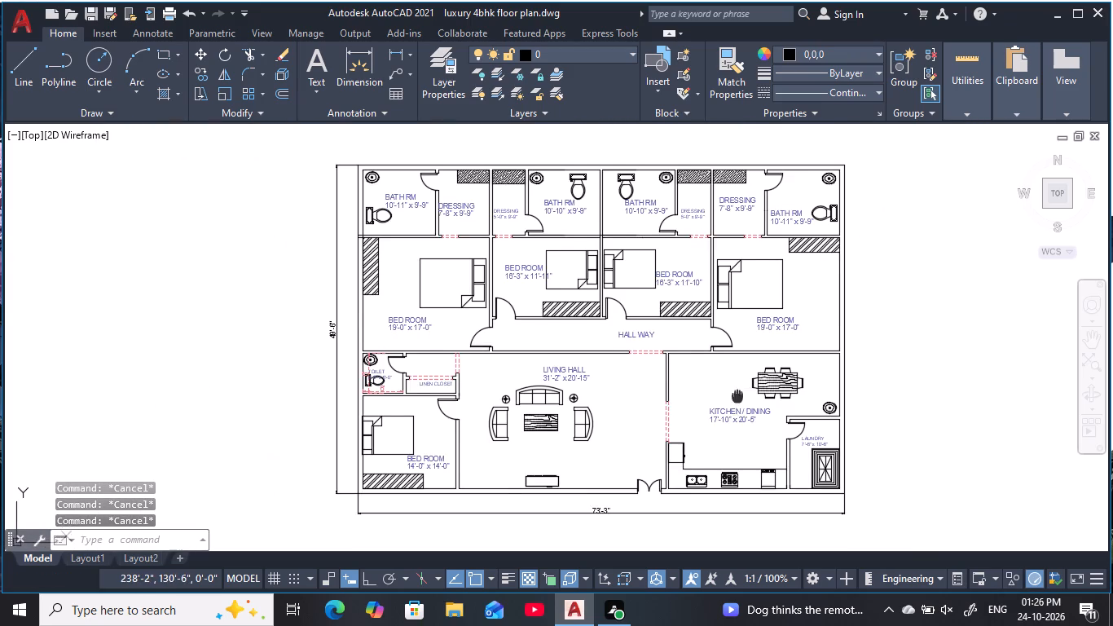
middle_click_drag(739, 404, 750, 424)
scroll(822, 323, "up", 1)
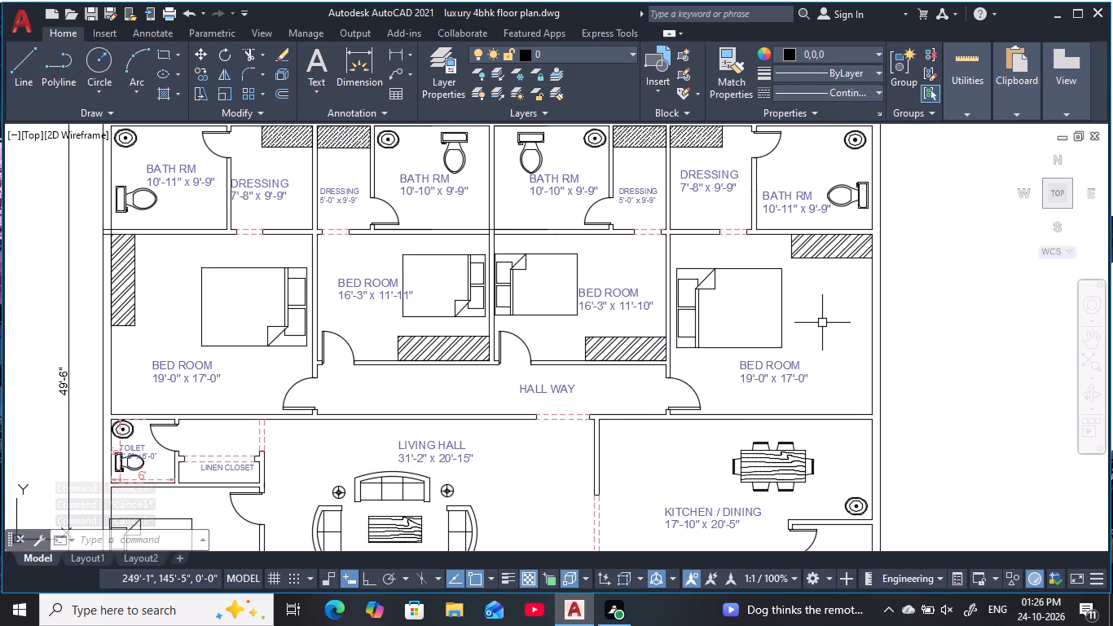
middle_click_drag(816, 325, 796, 331)
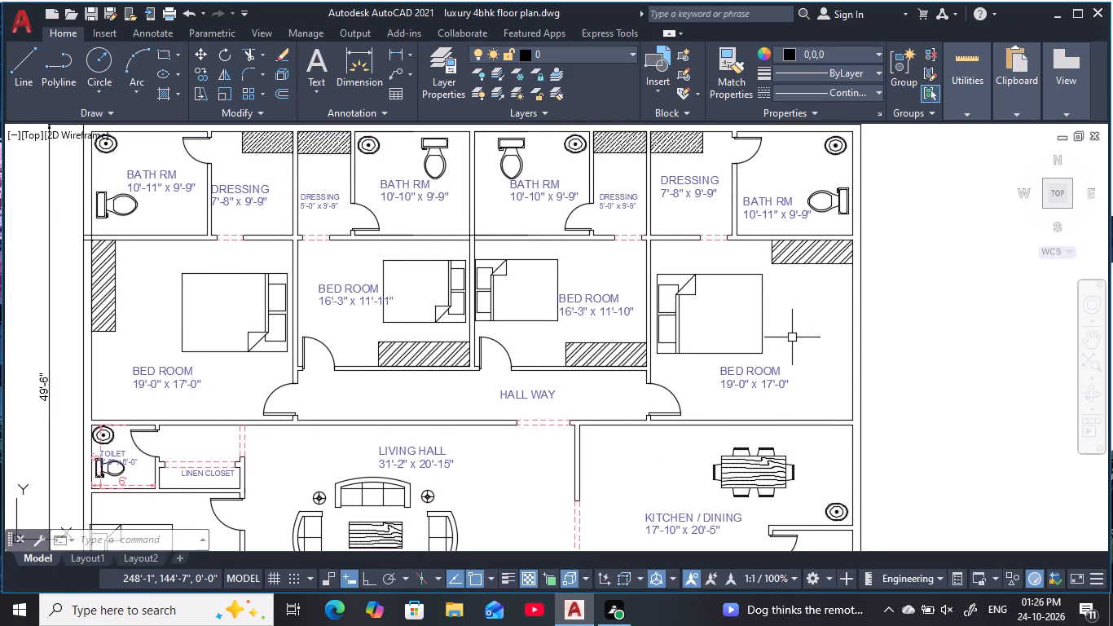
scroll(792, 337, "down", 1)
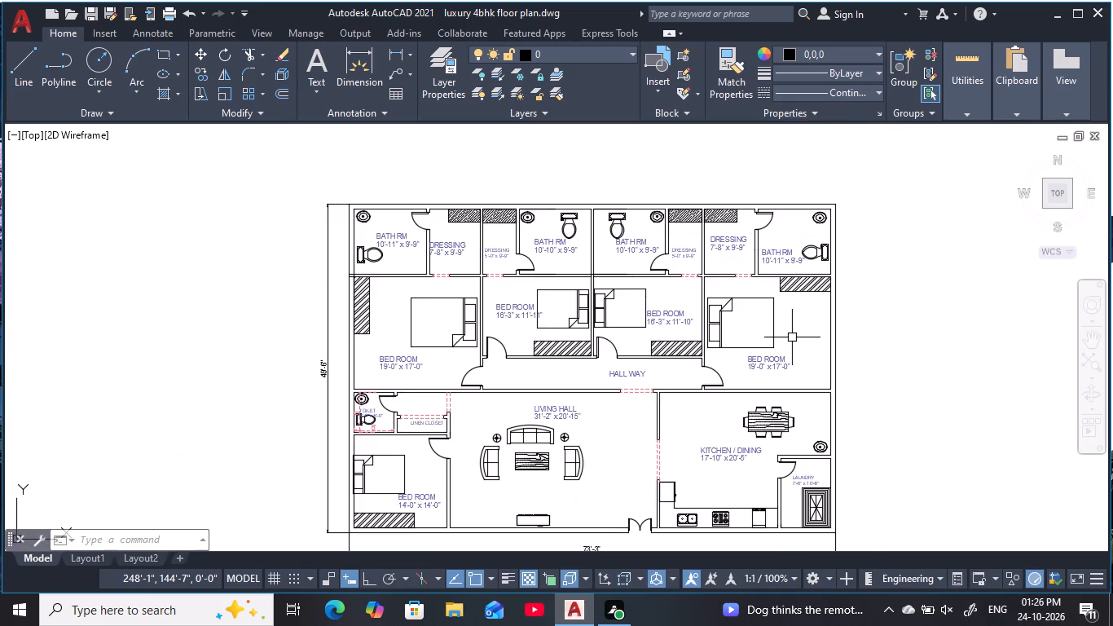
middle_click_drag(793, 337, 785, 323)
scroll(780, 322, "up", 1)
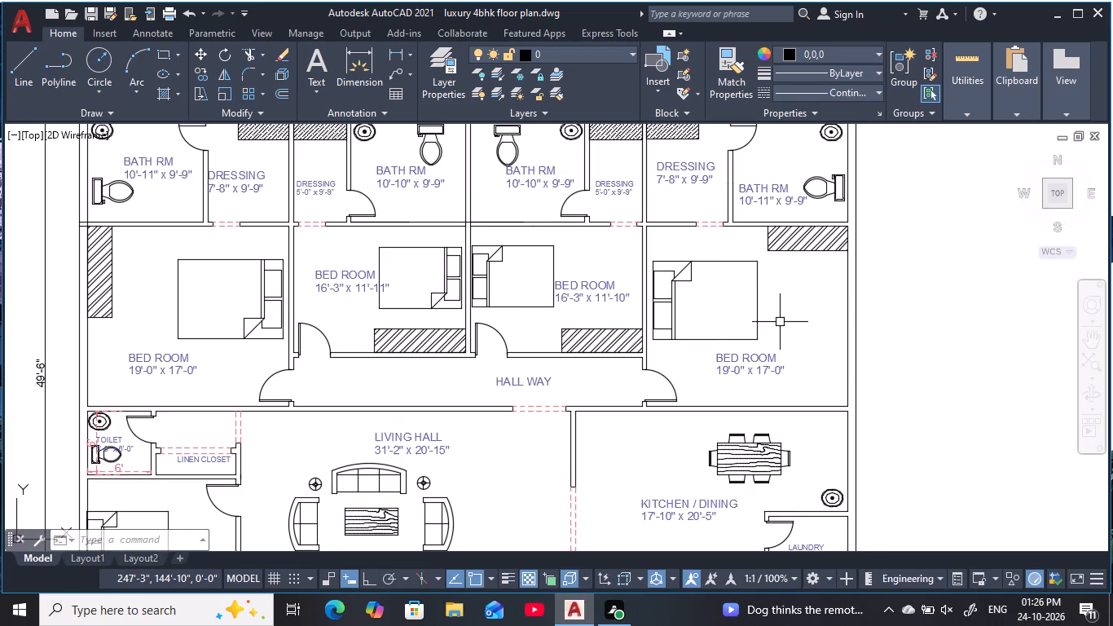
middle_click_drag(760, 325, 723, 339)
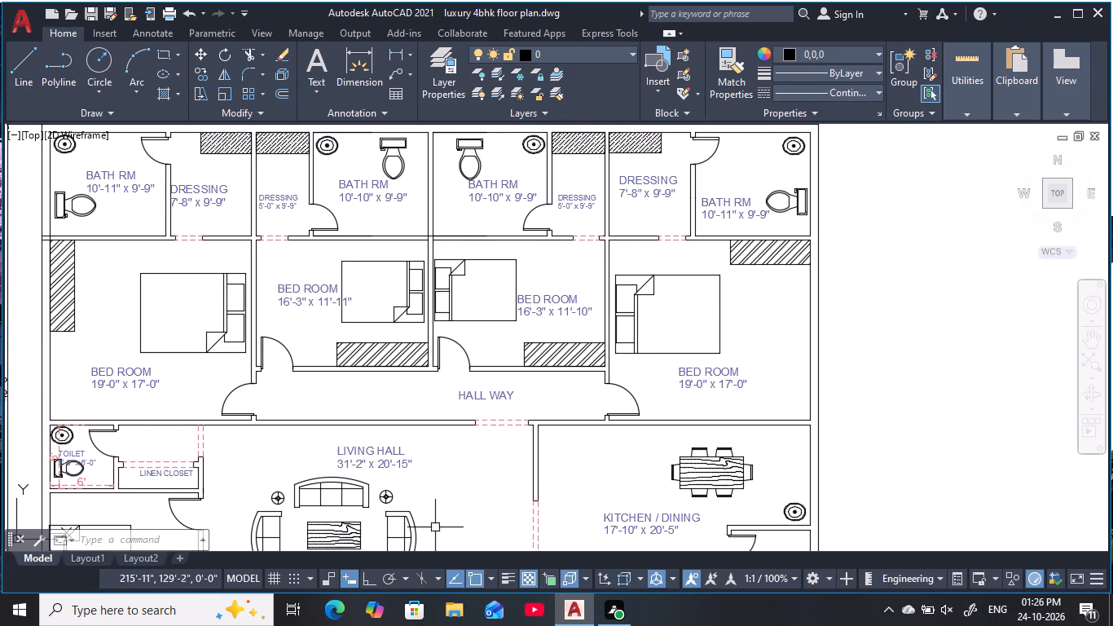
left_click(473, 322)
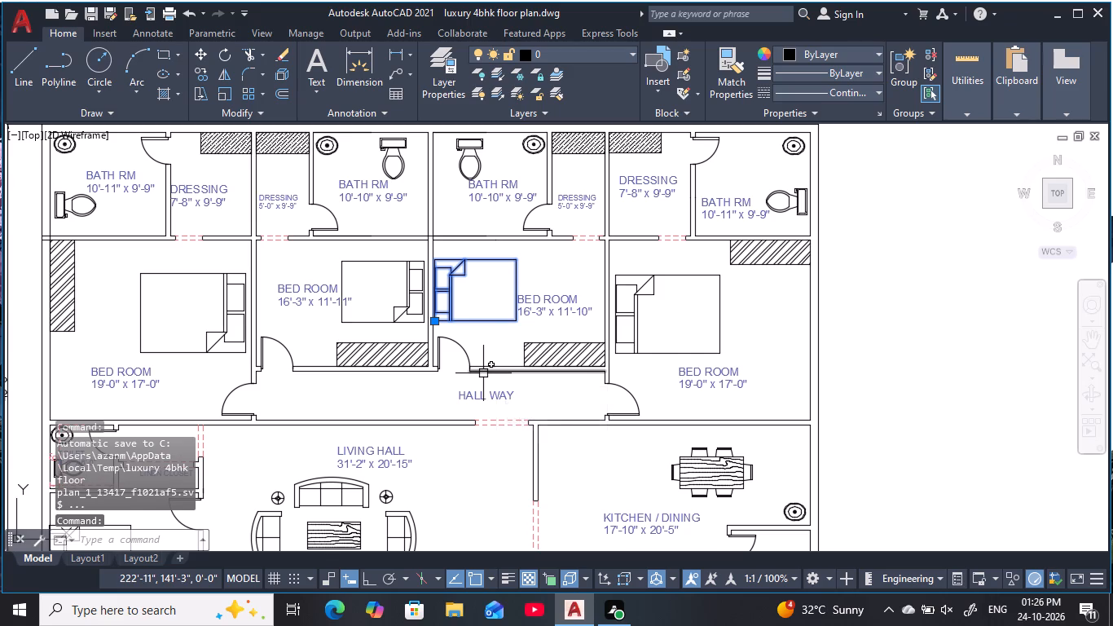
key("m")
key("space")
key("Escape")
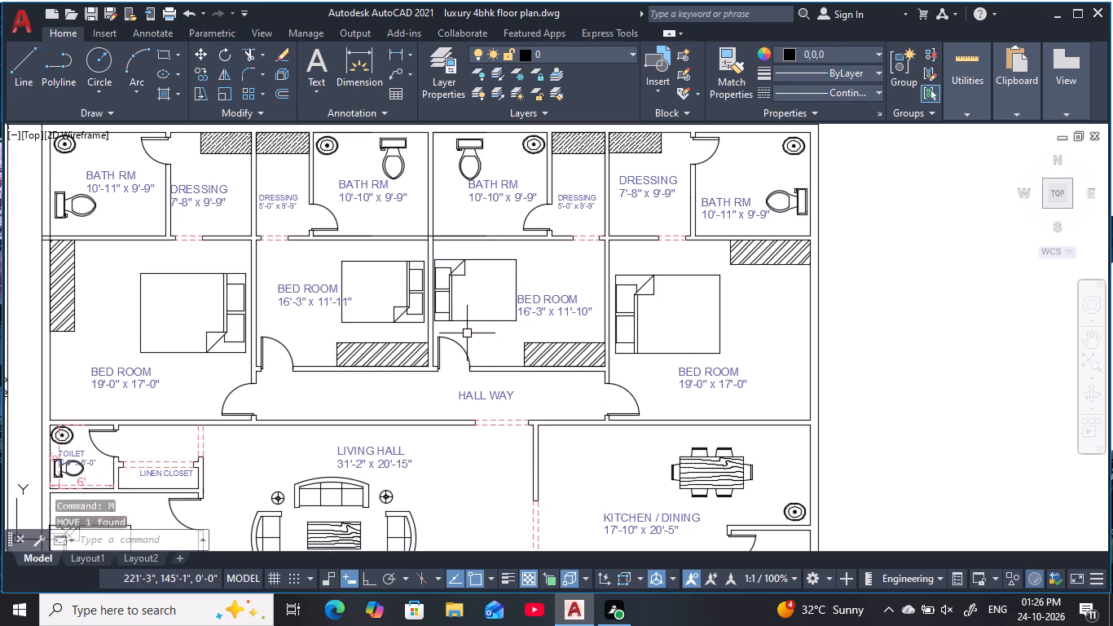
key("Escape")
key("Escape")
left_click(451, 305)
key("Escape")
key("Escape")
Move the 16'-3" x 11'-10" bedroom's two-line label southwest out of the room into the west part of the hallway.
left_click(563, 297)
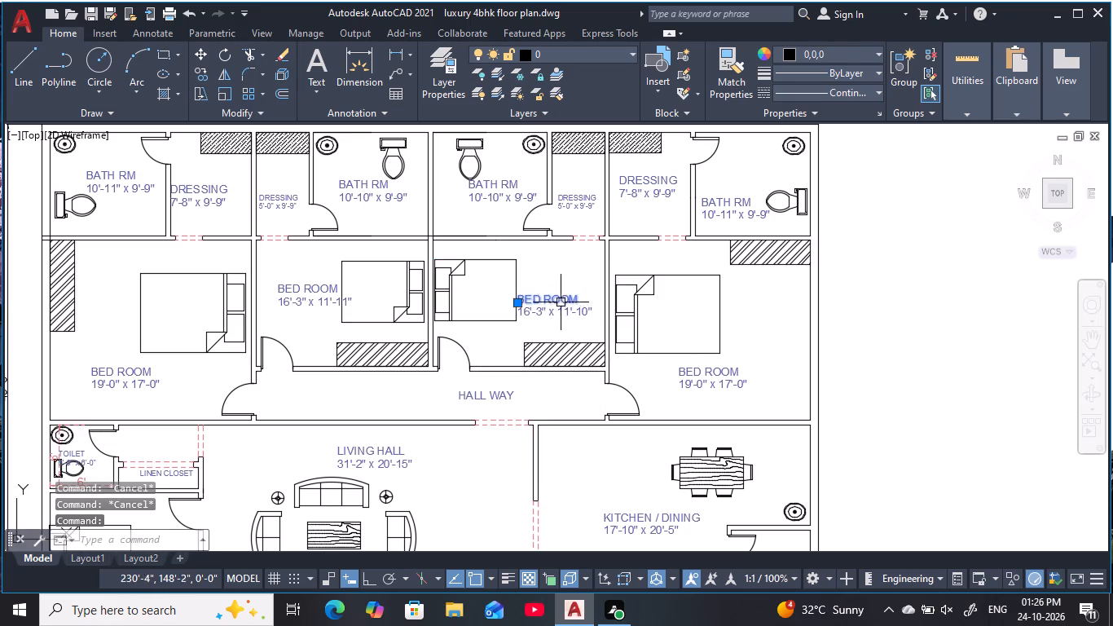
left_click(561, 312)
key("m")
key("space")
left_click(552, 310)
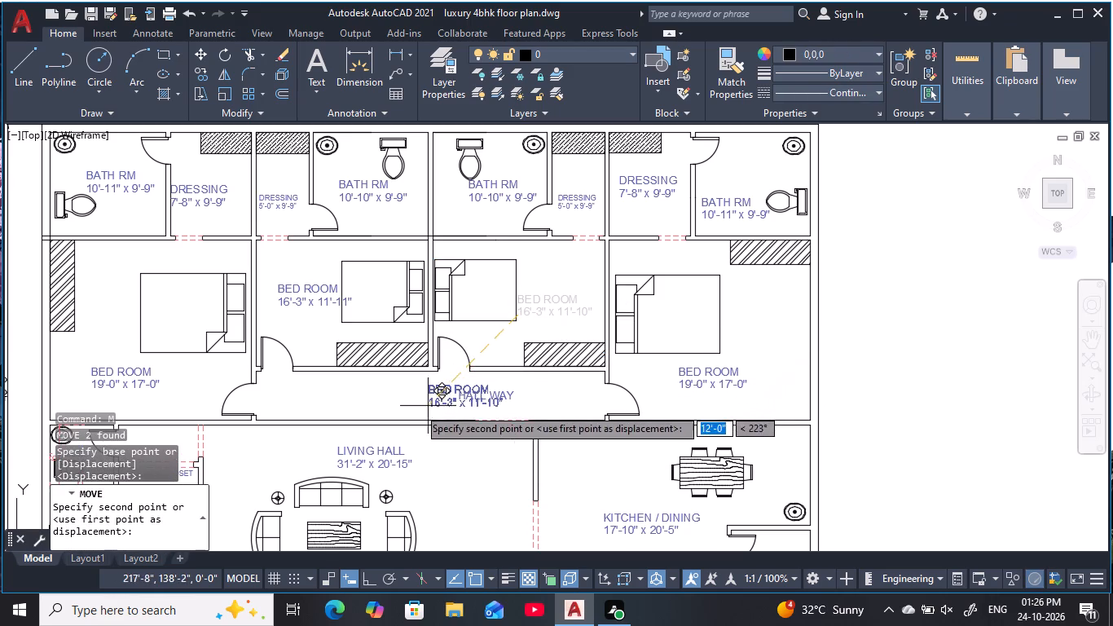
left_click(332, 404)
key("Escape")
key("Escape")
Rotate the bed in the 16'-3" x 11'-10" bedroom about its southeast corner, swinging its headboard toward the east wall.
left_click(483, 311)
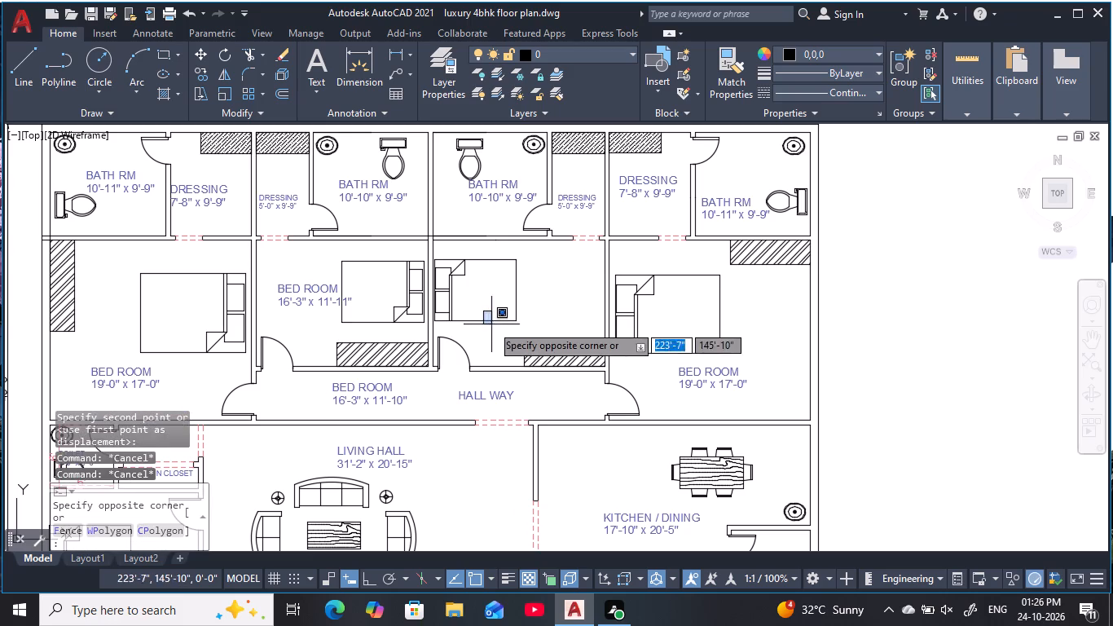
left_click(495, 334)
left_click(494, 333)
left_click(480, 314)
left_click(476, 327)
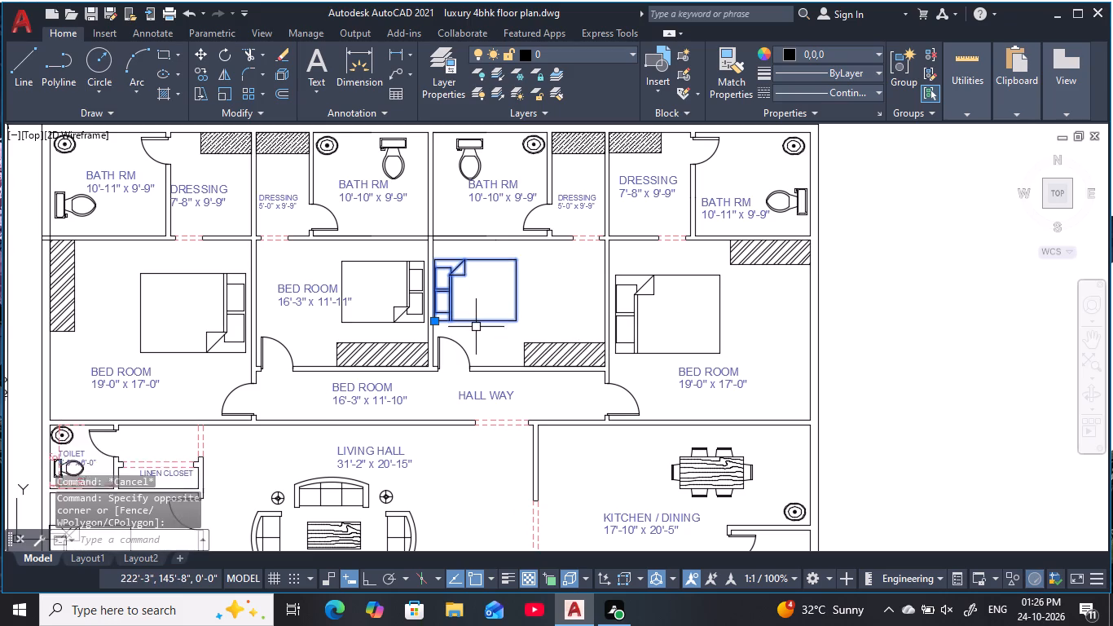
key("r")
type("O")
key("space")
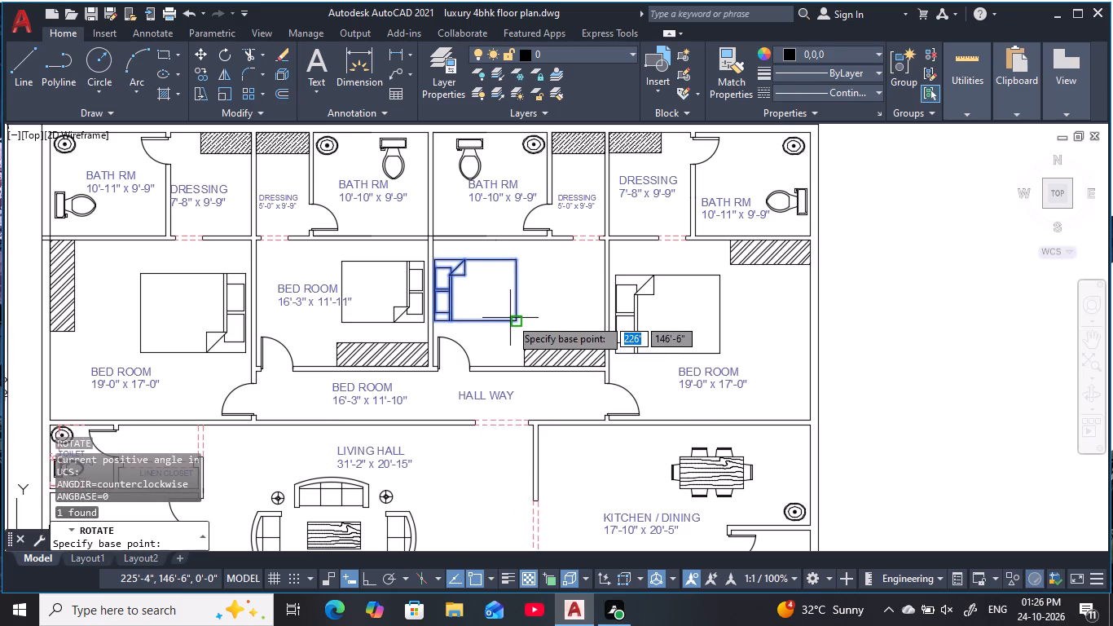
left_click(515, 320)
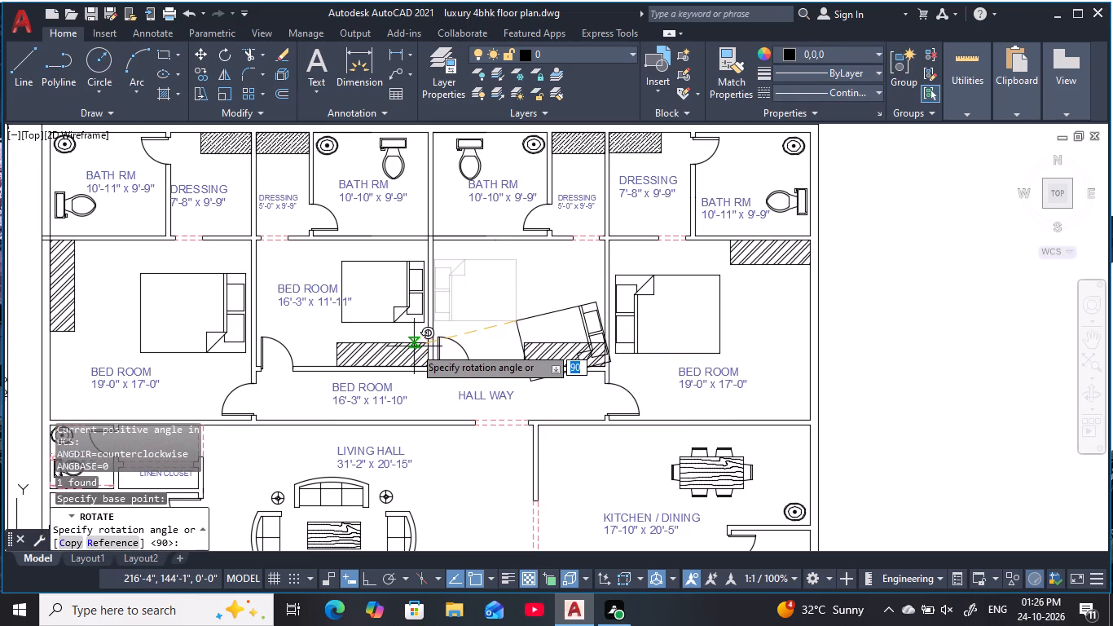
key("F8")
left_click(411, 342)
key("Escape")
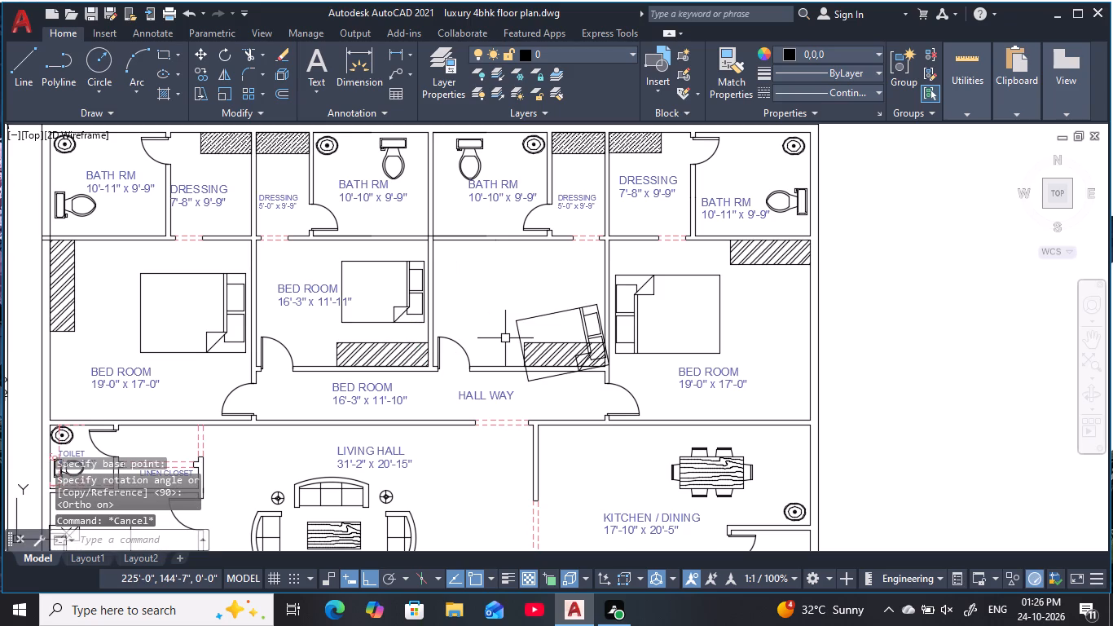
Undo the last rotation of the bed in the 16'-3" x 11'-10" bedroom.
key("ctrl+z")
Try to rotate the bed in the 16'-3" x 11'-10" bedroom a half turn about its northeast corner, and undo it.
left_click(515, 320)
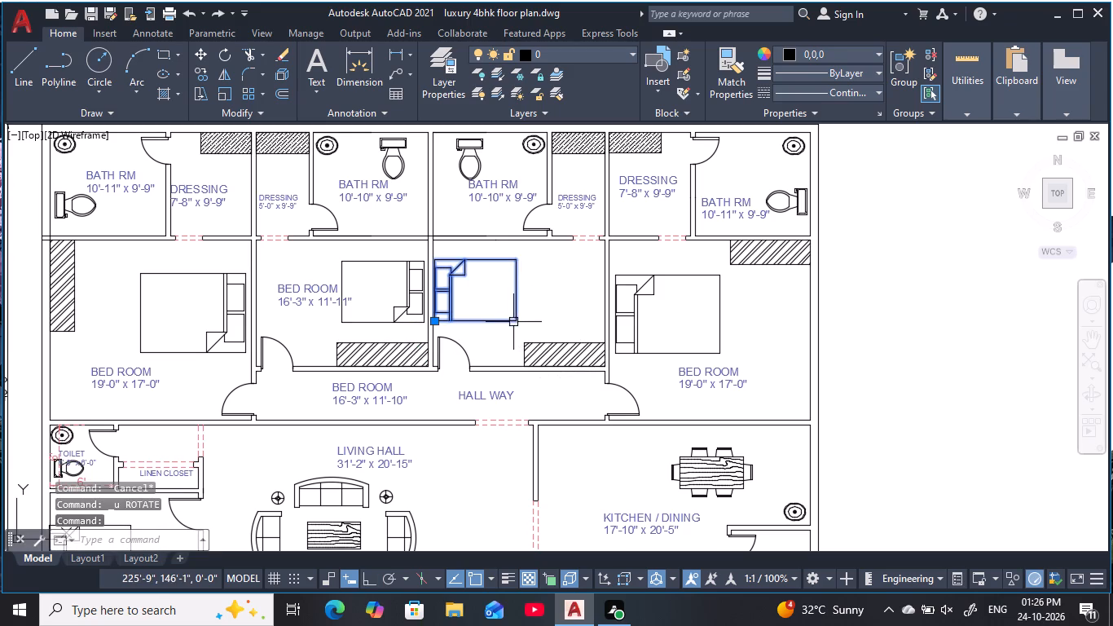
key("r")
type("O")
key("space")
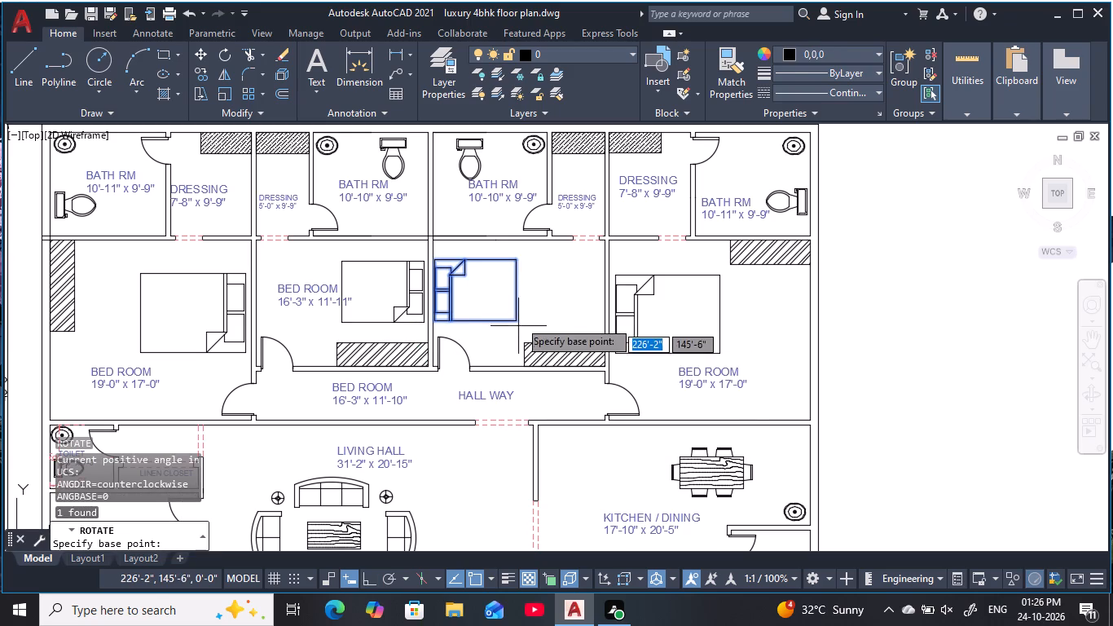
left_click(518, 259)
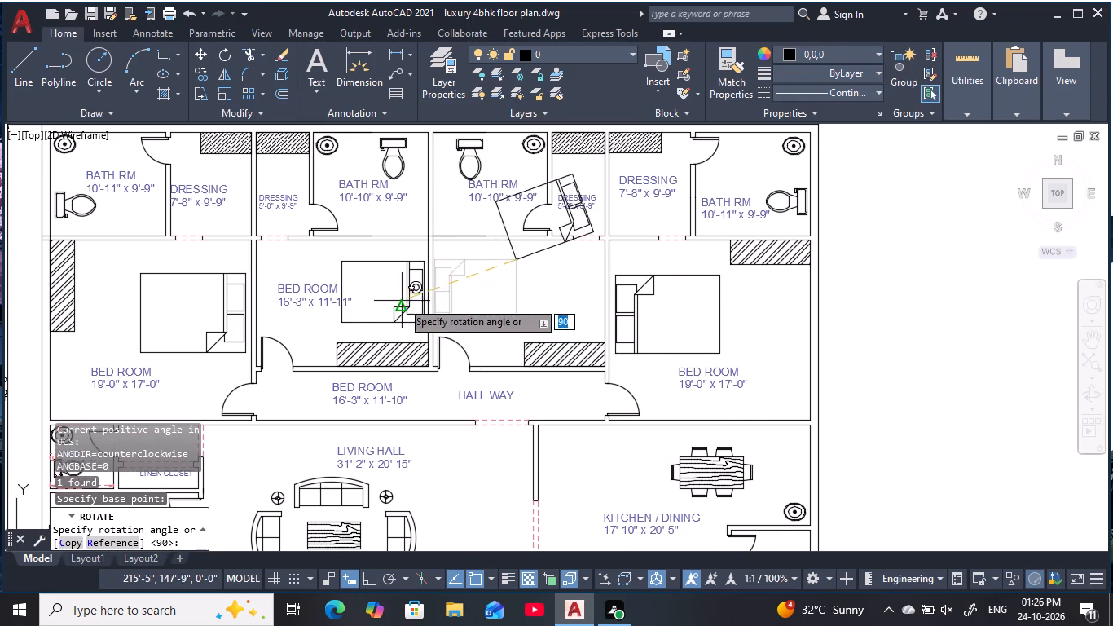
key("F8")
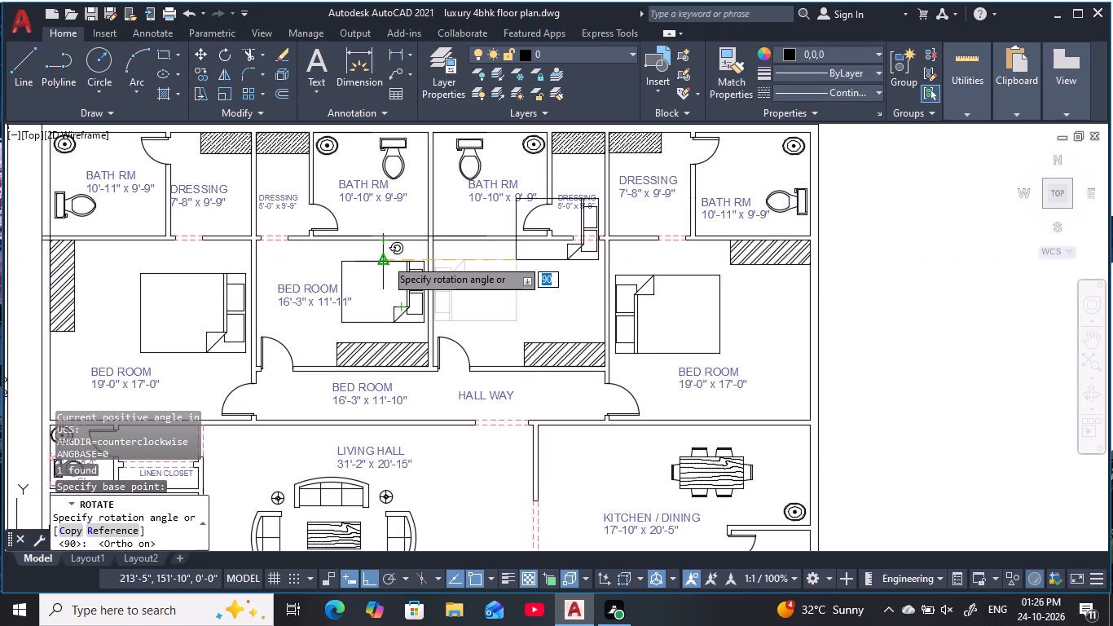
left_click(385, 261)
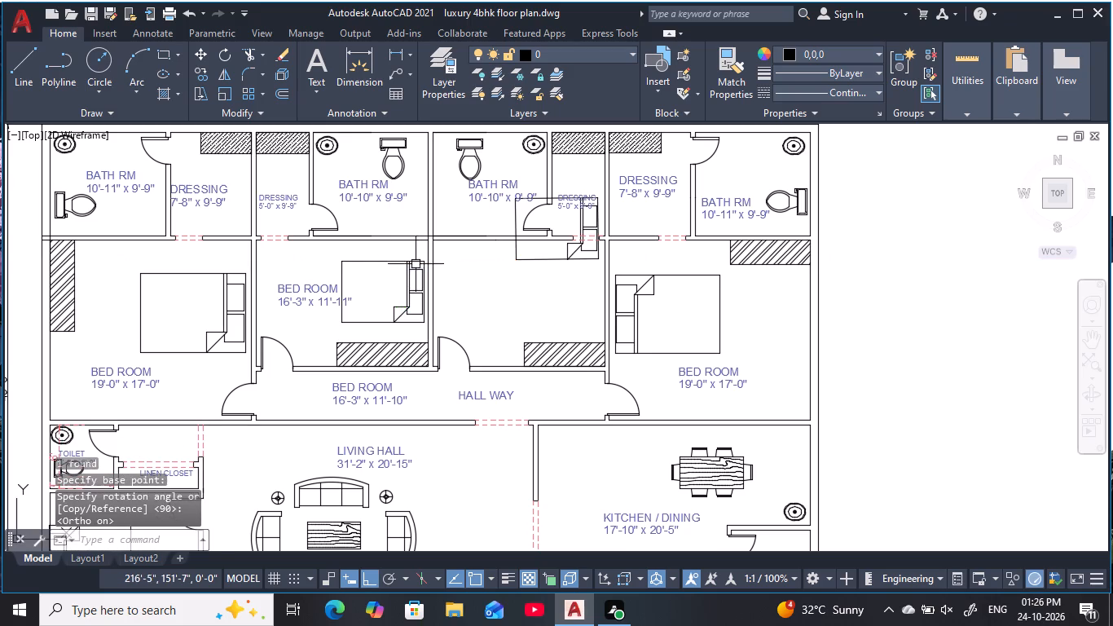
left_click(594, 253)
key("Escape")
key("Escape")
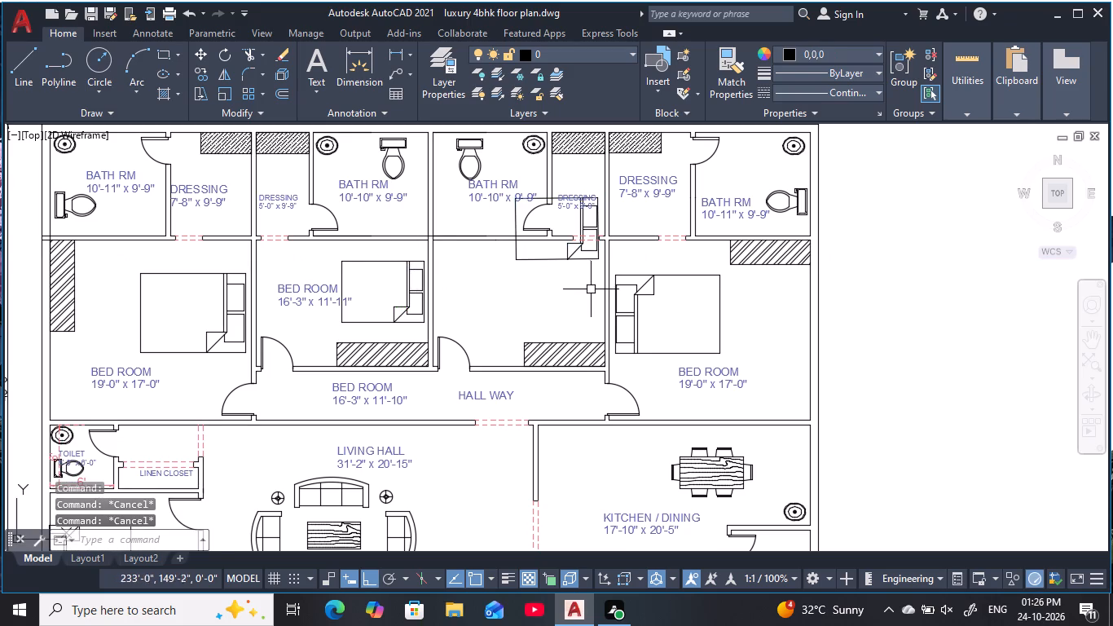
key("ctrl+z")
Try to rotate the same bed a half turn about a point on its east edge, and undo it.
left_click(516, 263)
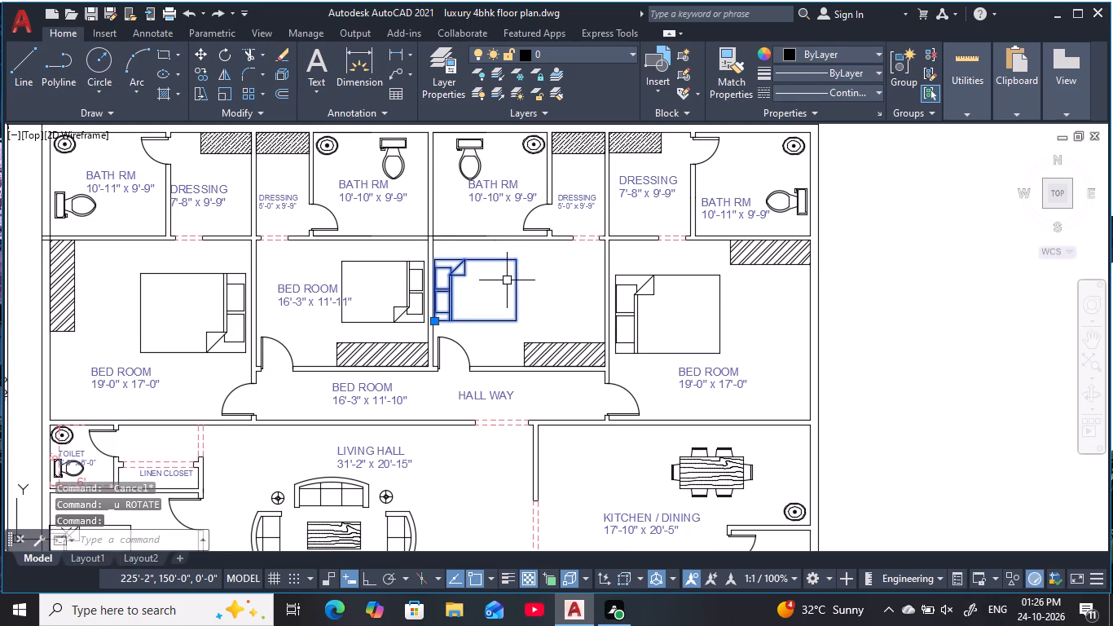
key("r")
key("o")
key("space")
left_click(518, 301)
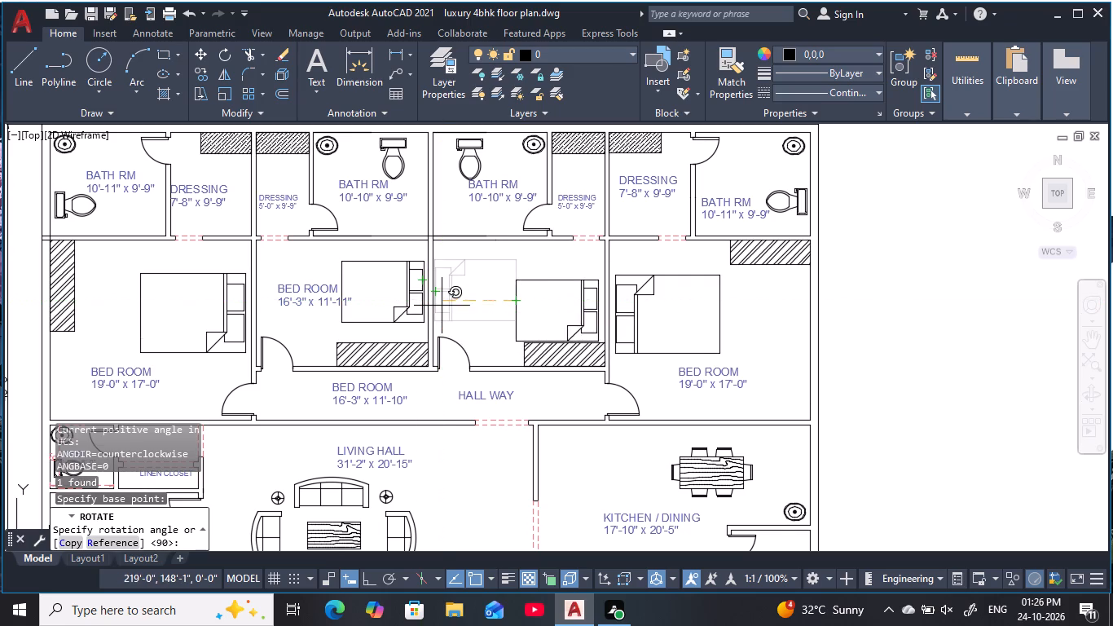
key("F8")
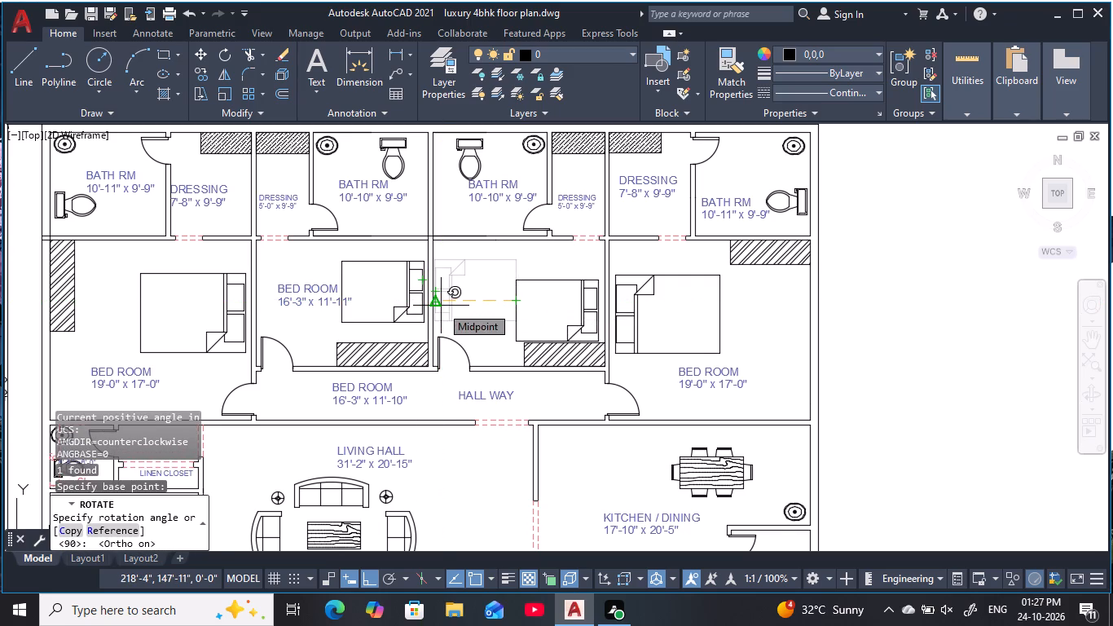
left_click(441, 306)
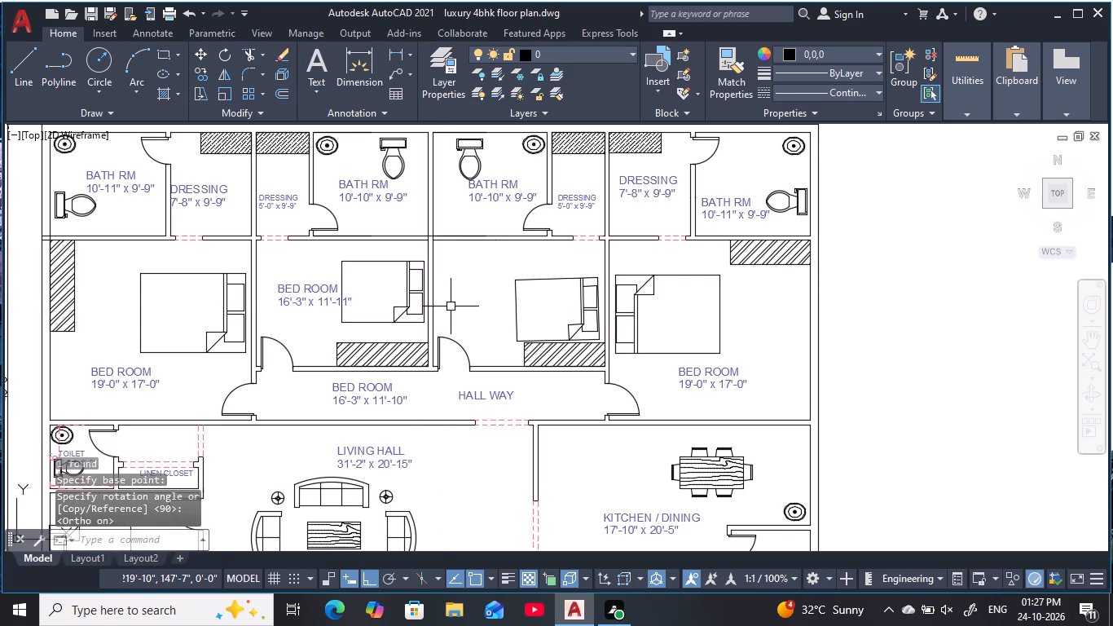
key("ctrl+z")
Rotate the bed in the 16'-3" x 11'-10" bedroom an orthogonal half turn about its southeast corner, headboard facing east.
left_click(512, 309)
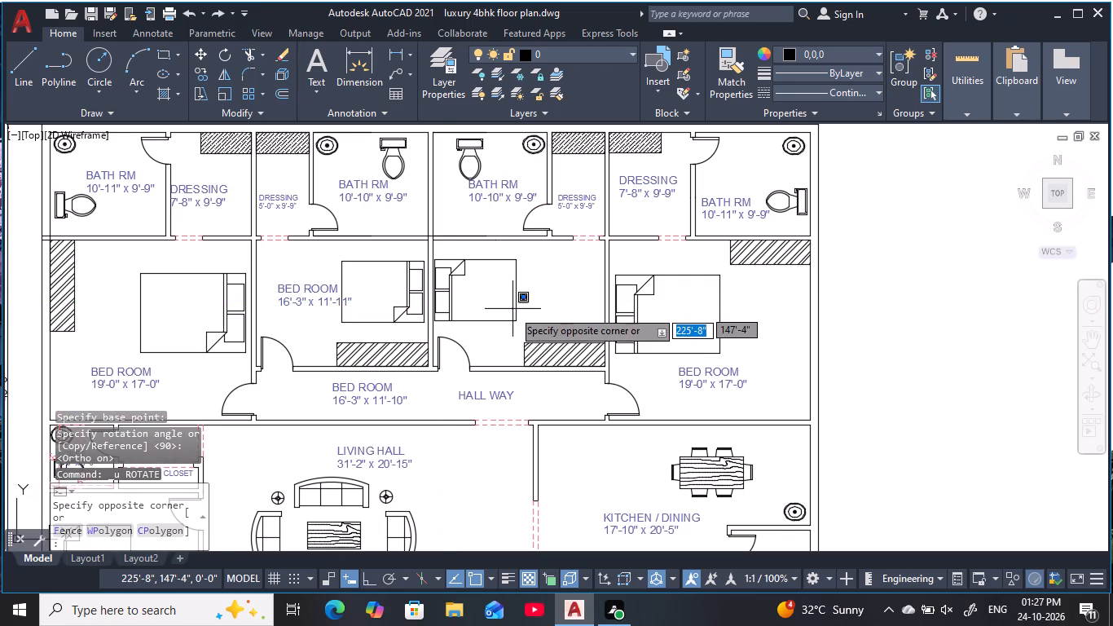
left_click(521, 315)
left_click(520, 317)
type("RO")
key("space")
left_click(517, 318)
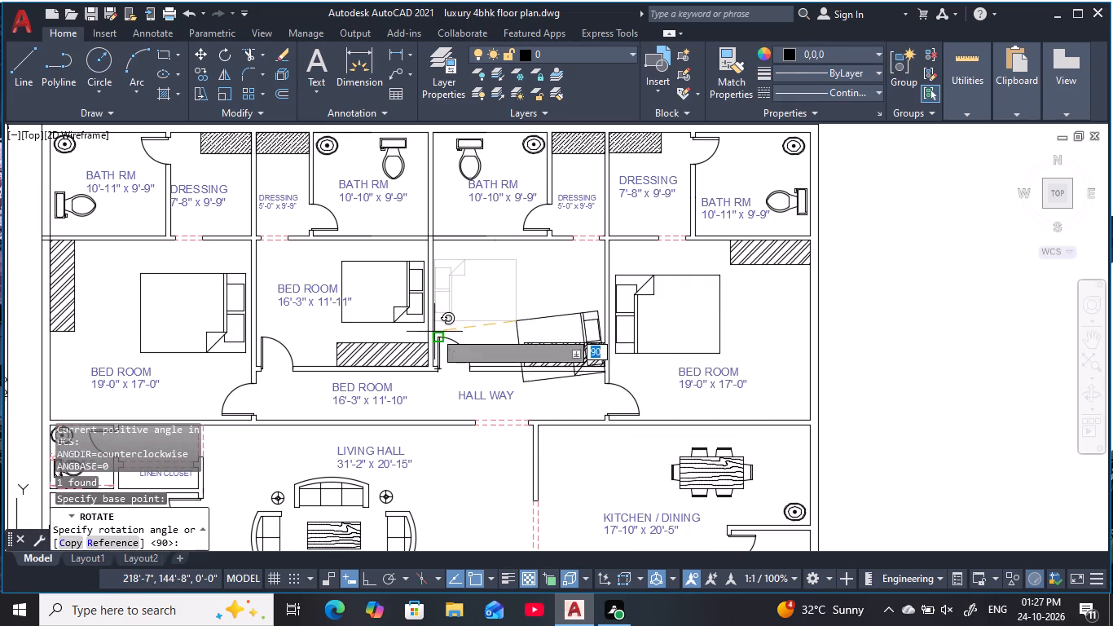
key("F8")
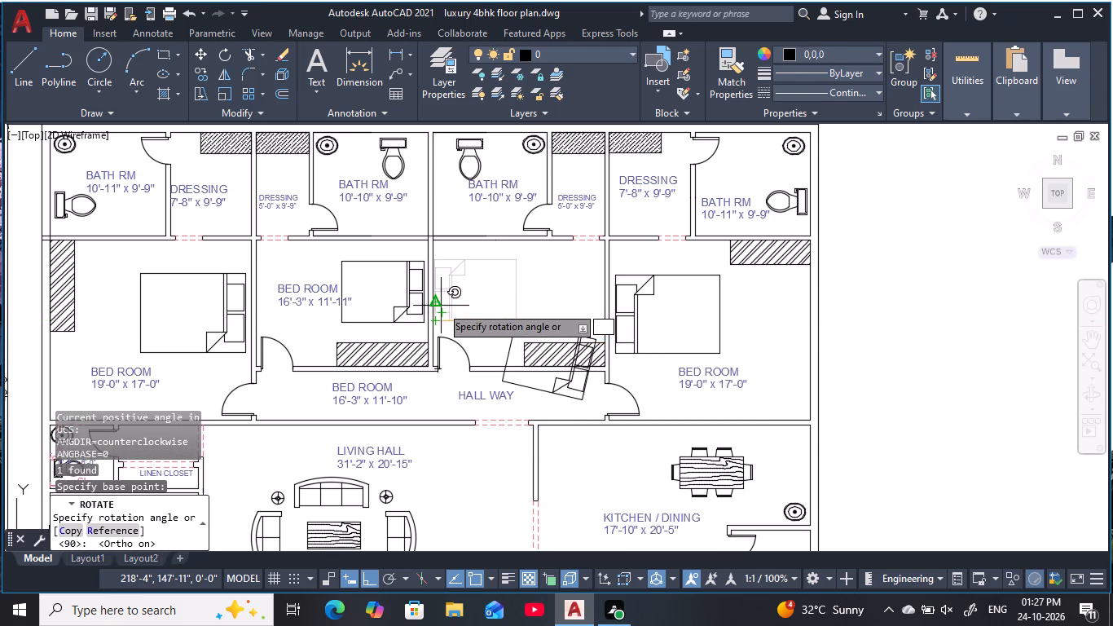
left_click(448, 320)
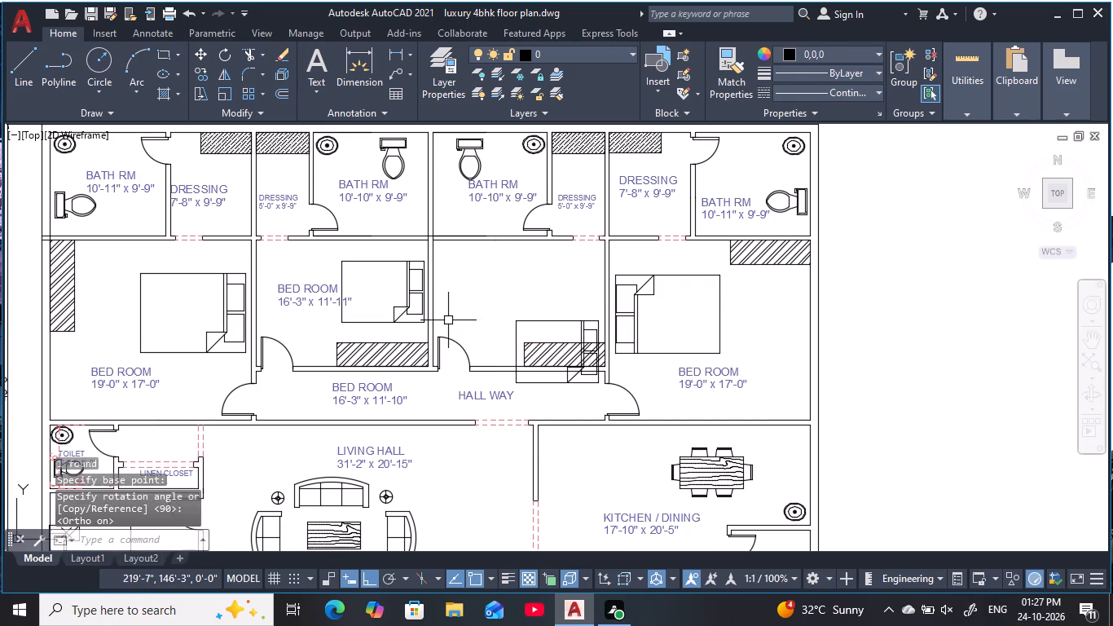
key("Escape")
key("Escape")
Move the rotated bed north off the hatched wardrobe, with its headboard up to the bedroom's east wall.
left_click(579, 323)
type("M")
key("space")
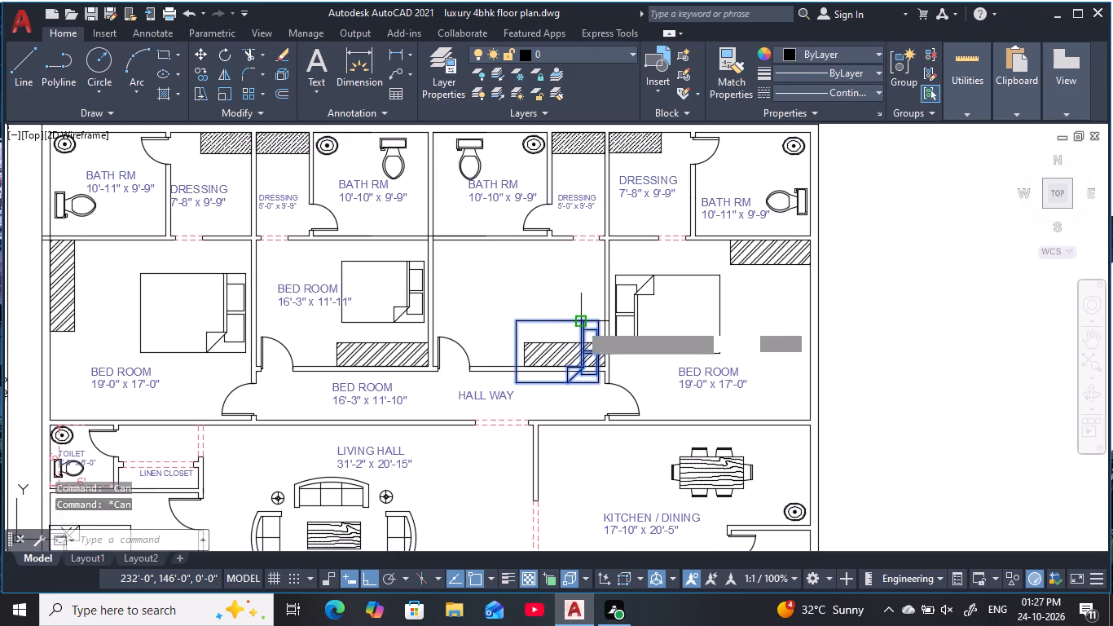
scroll(597, 337, "up", 2)
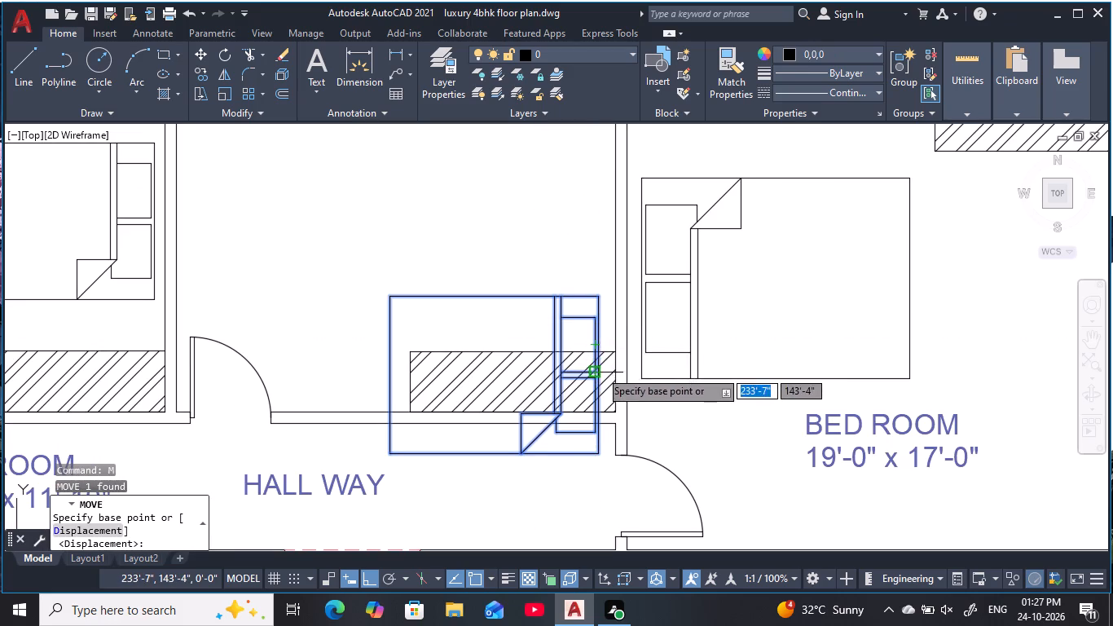
left_click(600, 370)
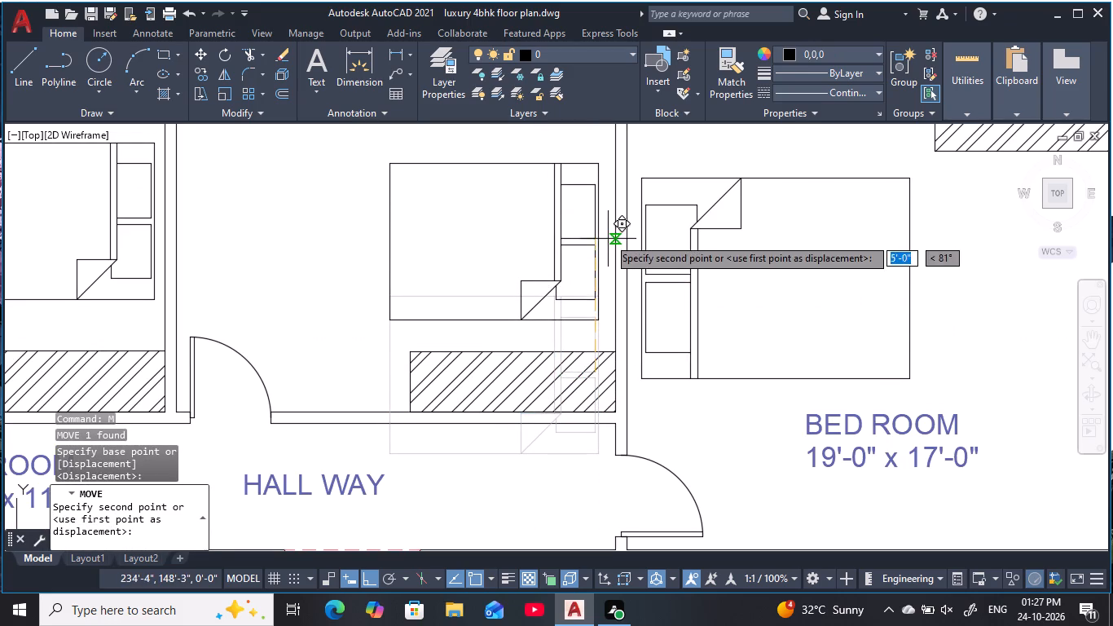
middle_click_drag(606, 231, 617, 311)
scroll(617, 311, "down", 1)
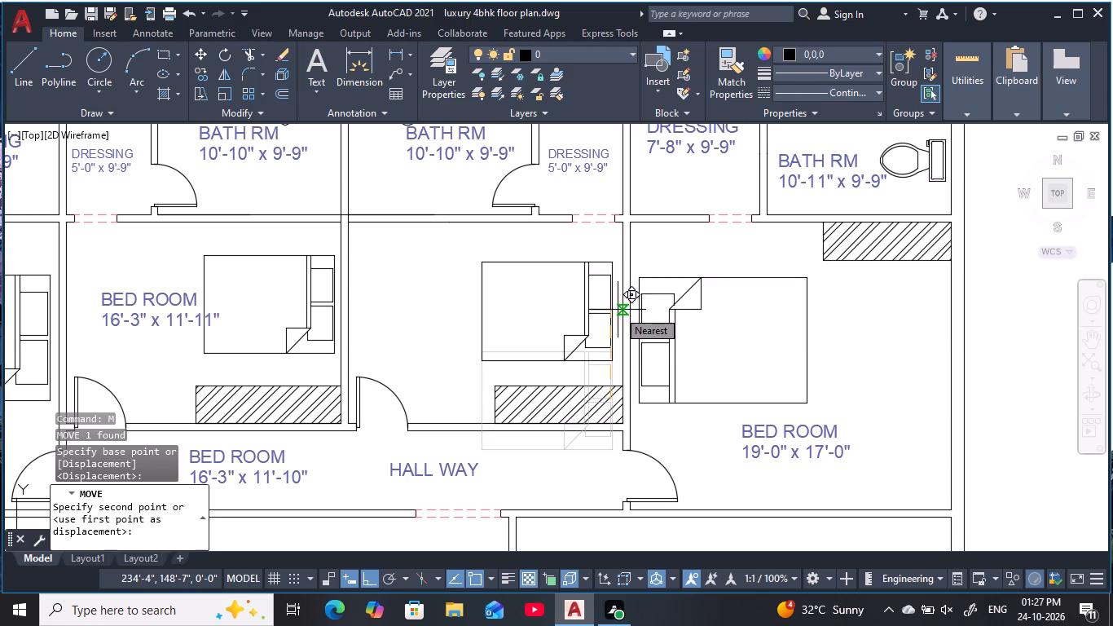
left_click(618, 310)
key("Escape")
key("Escape")
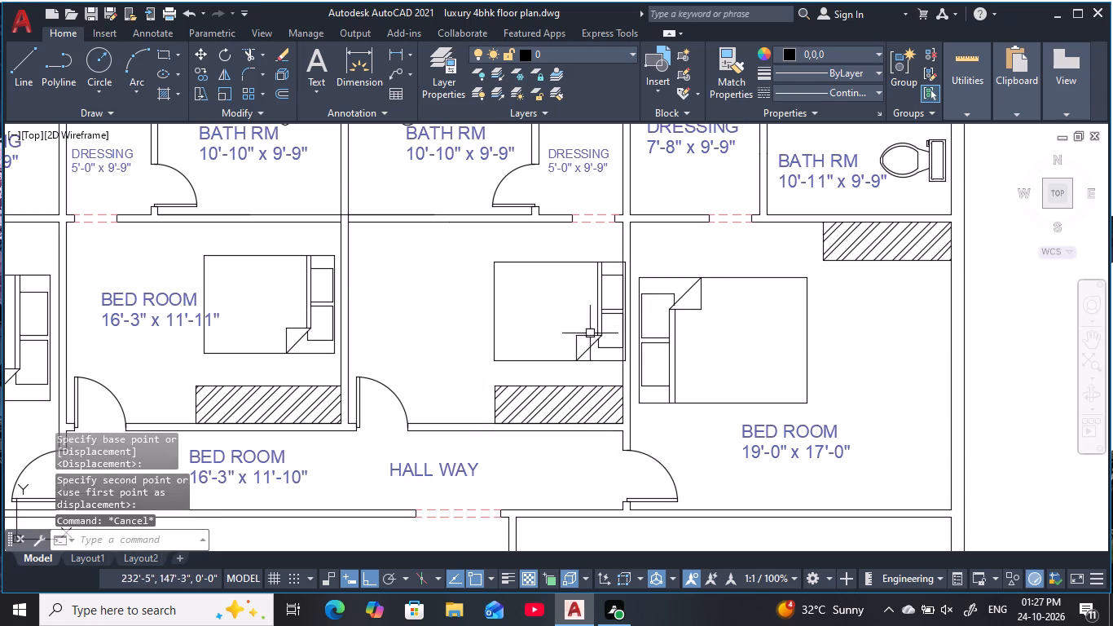
Move the bed slightly west so its headboard sits clear of the bedroom's east wall.
key("Escape")
left_click(616, 316)
key("m")
key("space")
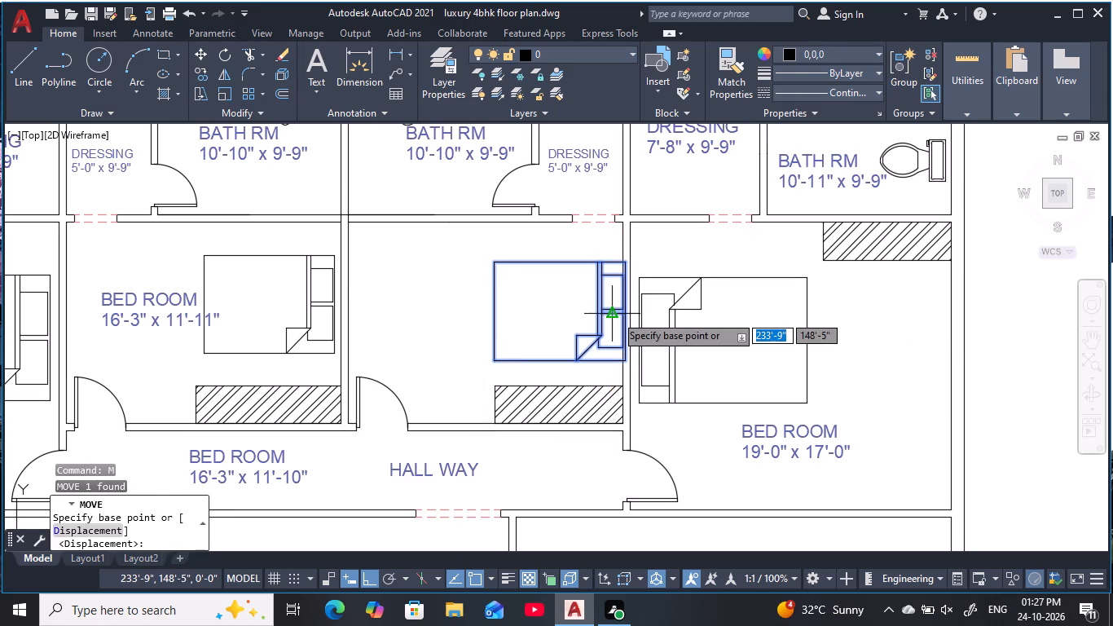
left_click(615, 315)
left_click(601, 318)
key("Escape")
scroll(536, 350, "down", 2)
key("Escape")
key("Escape")
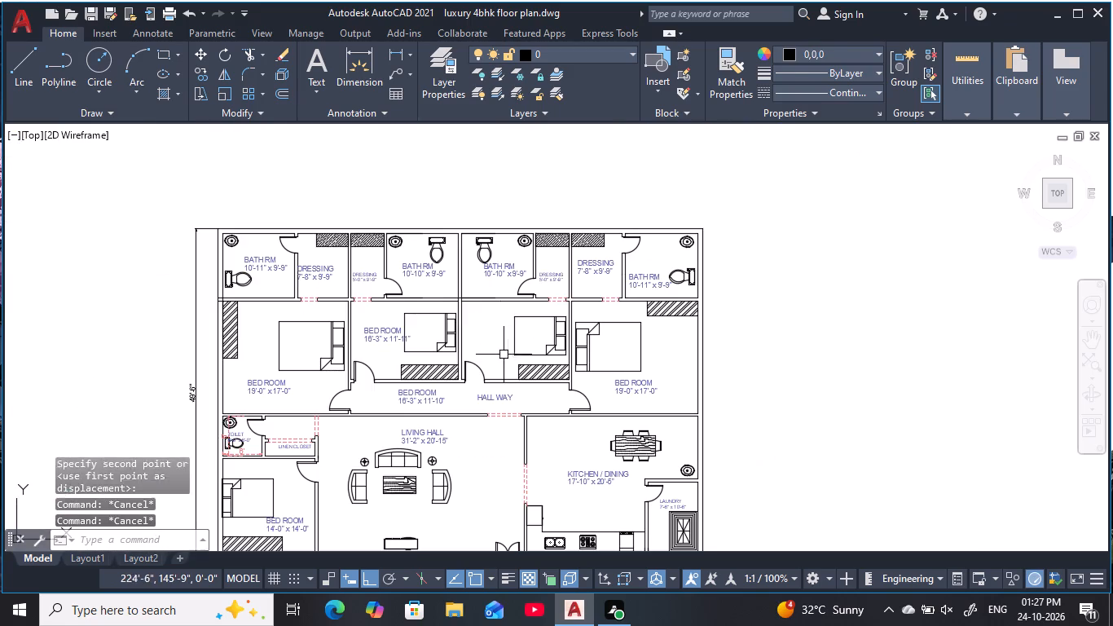
key("Escape")
key("Escape")
key("Escape")
Move the wardrobe outline in the western 19'-0" x 17'-0" bedroom straight west, outside the building.
scroll(442, 342, "up", 1)
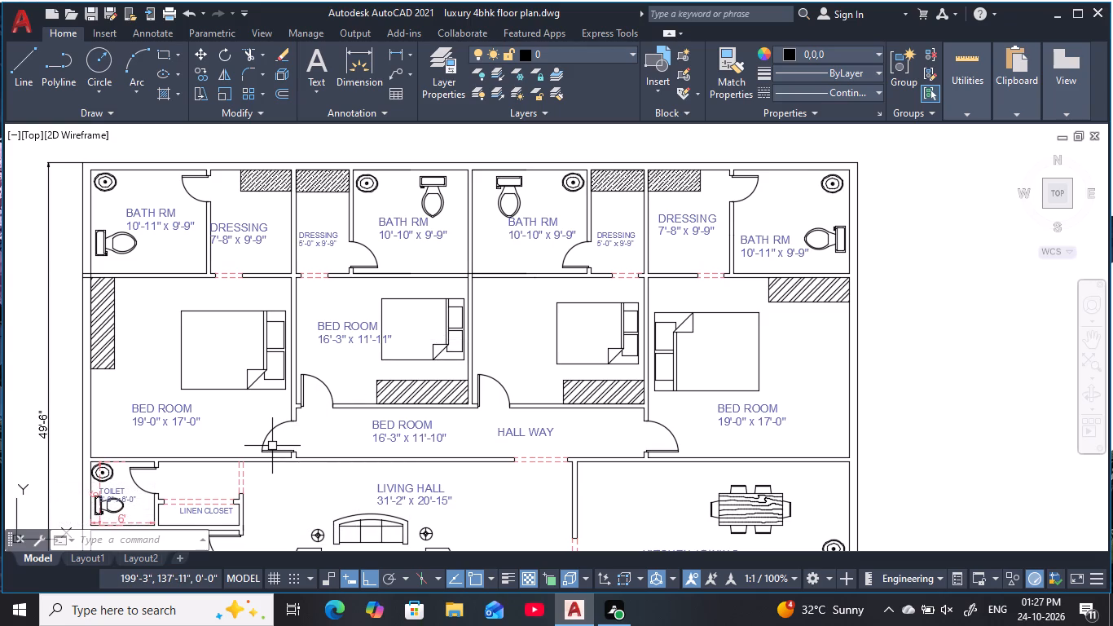
left_click(272, 318)
key("Escape")
key("Escape")
scroll(106, 302, "up", 1)
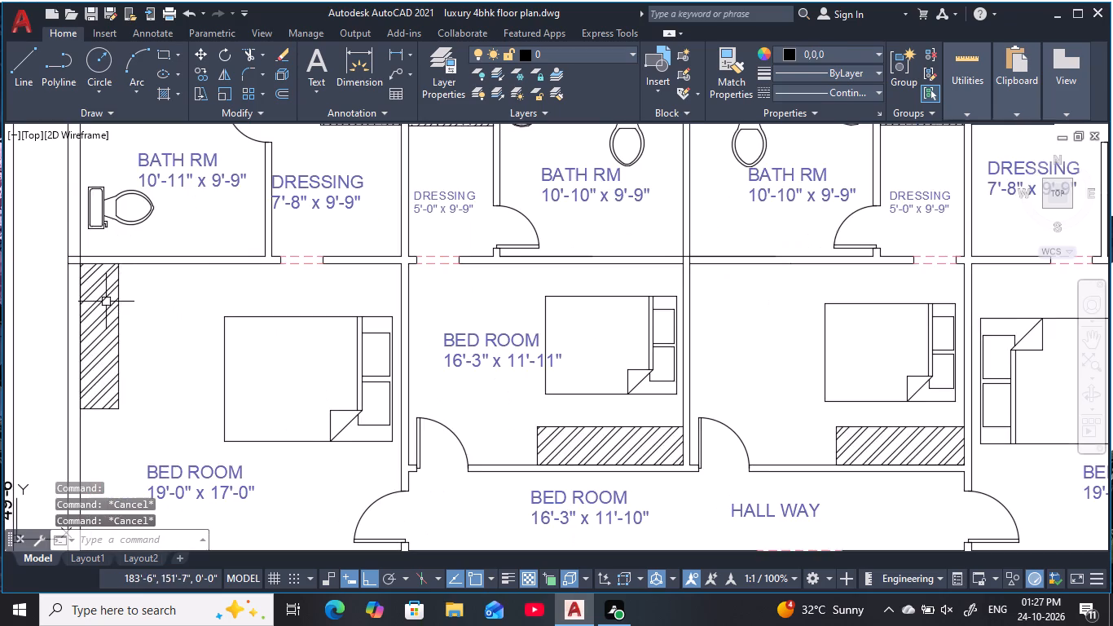
middle_click_drag(107, 302, 220, 276)
scroll(204, 249, "up", 2)
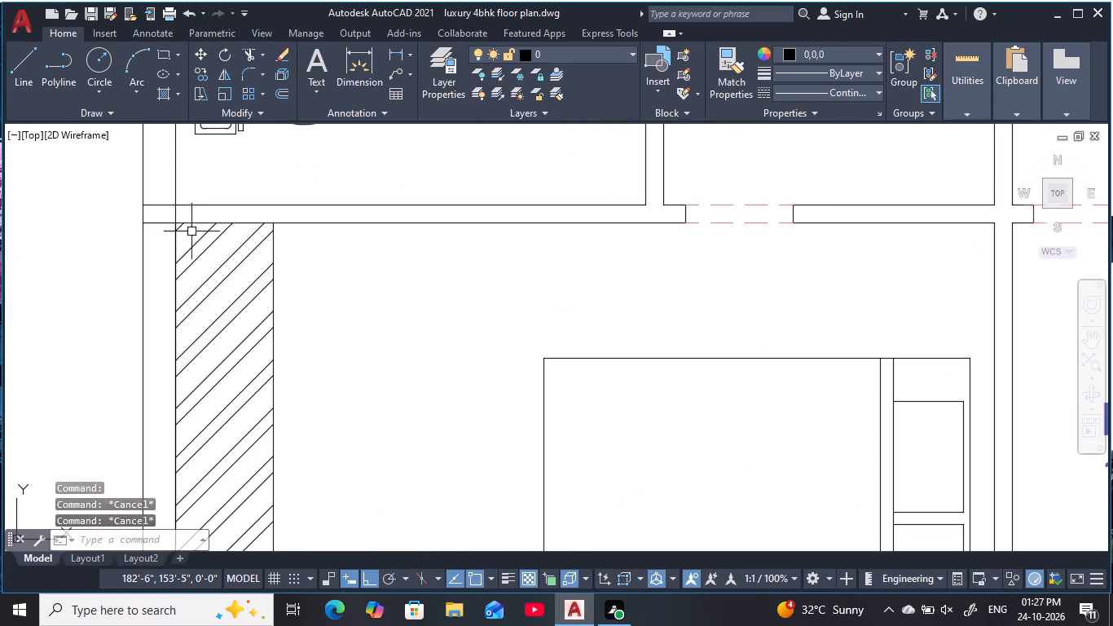
left_click(156, 213)
middle_click_drag(263, 278, 323, 174)
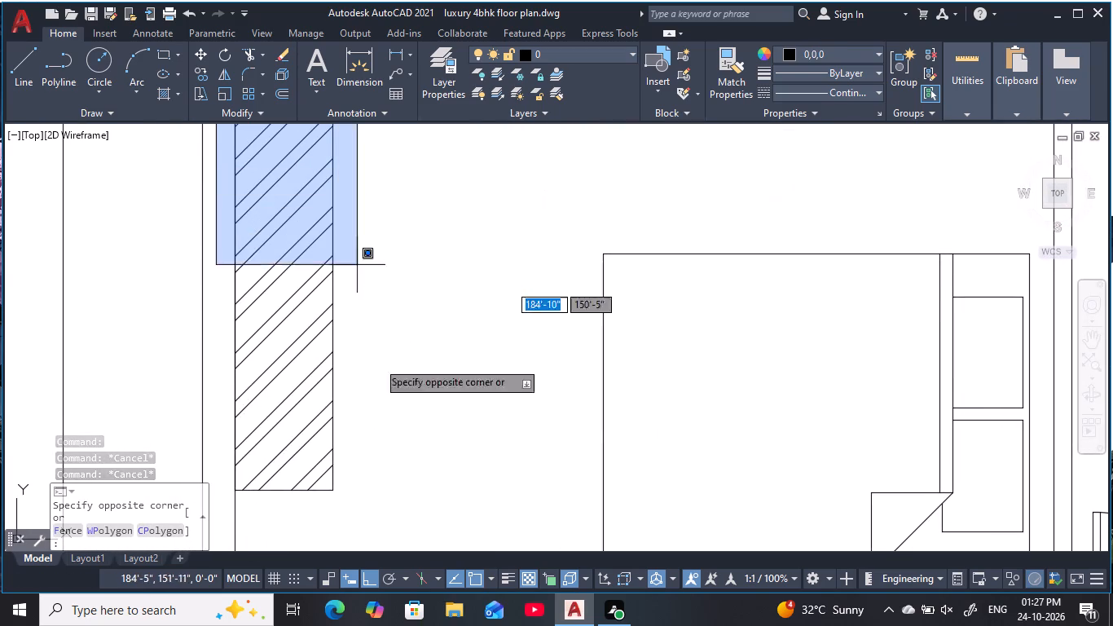
left_click(397, 506)
middle_click(448, 454)
scroll(448, 453, "down", 2)
middle_click_drag(428, 447, 423, 447)
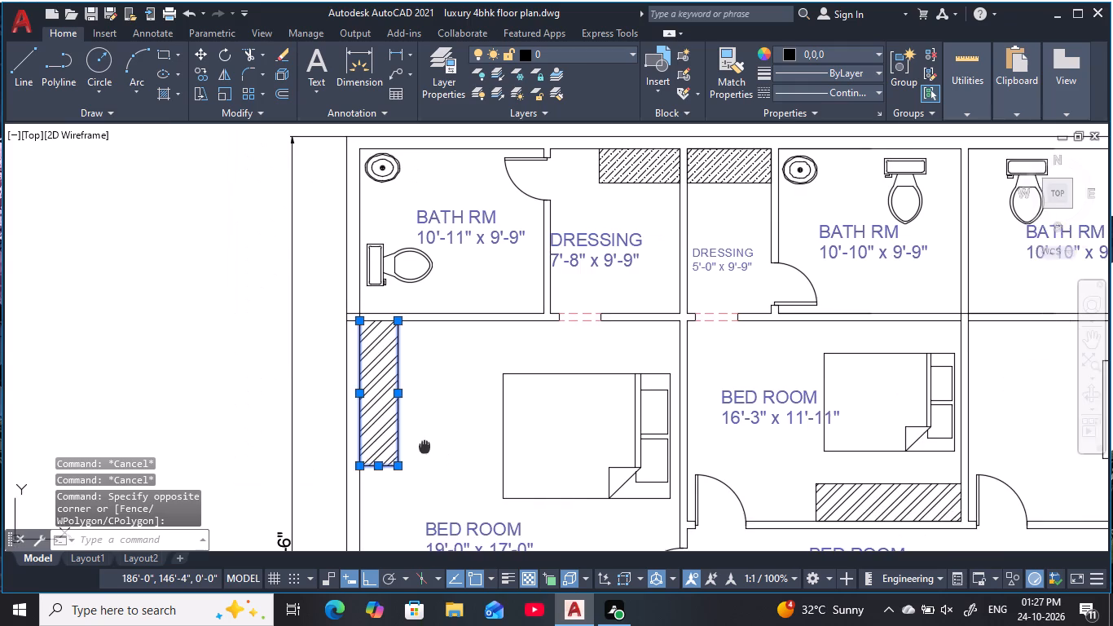
middle_click_drag(423, 447, 317, 431)
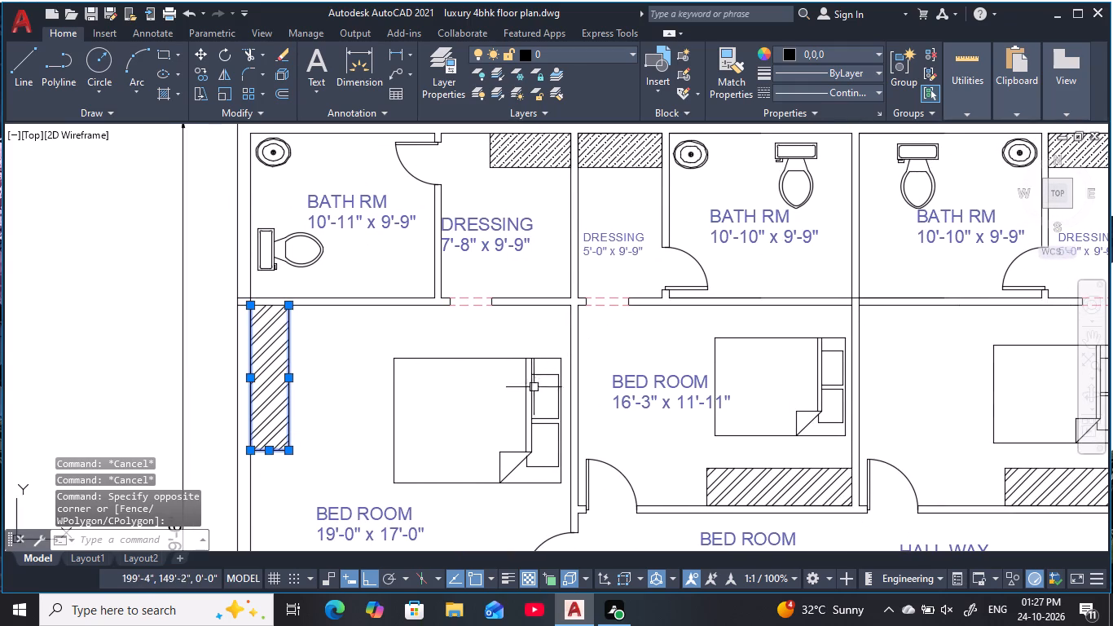
scroll(480, 444, "down", 1)
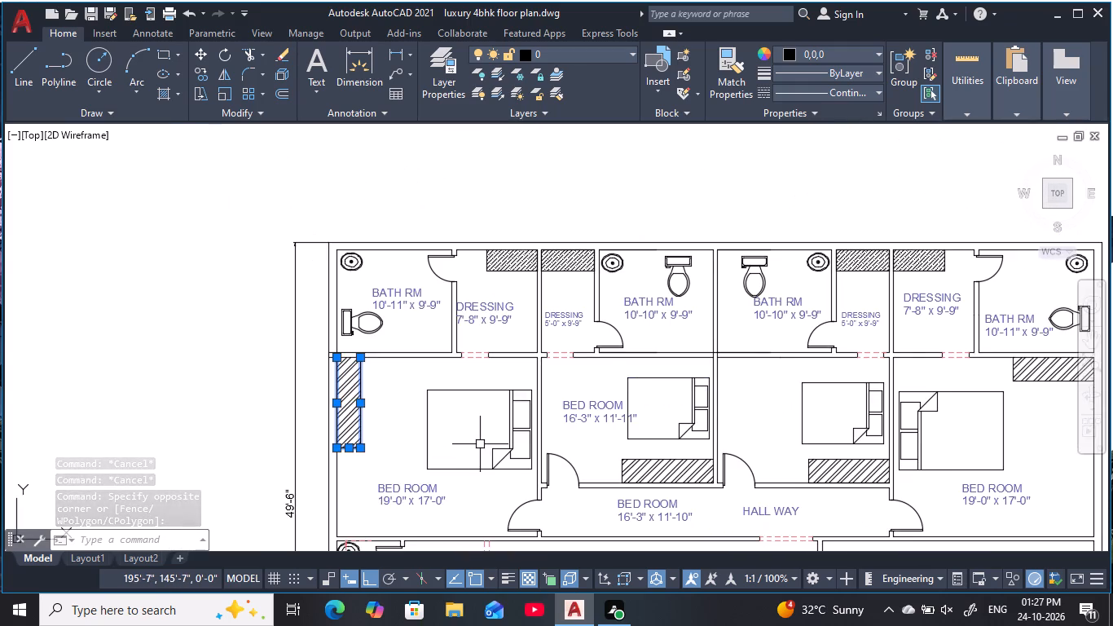
middle_click_drag(480, 444, 451, 357)
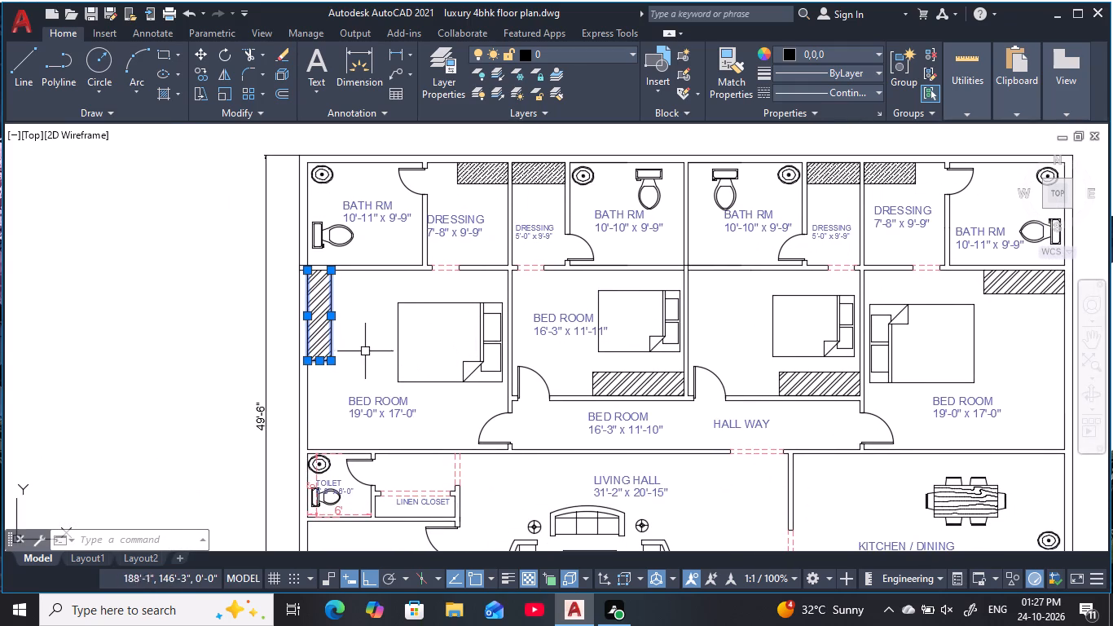
type("M")
key("space")
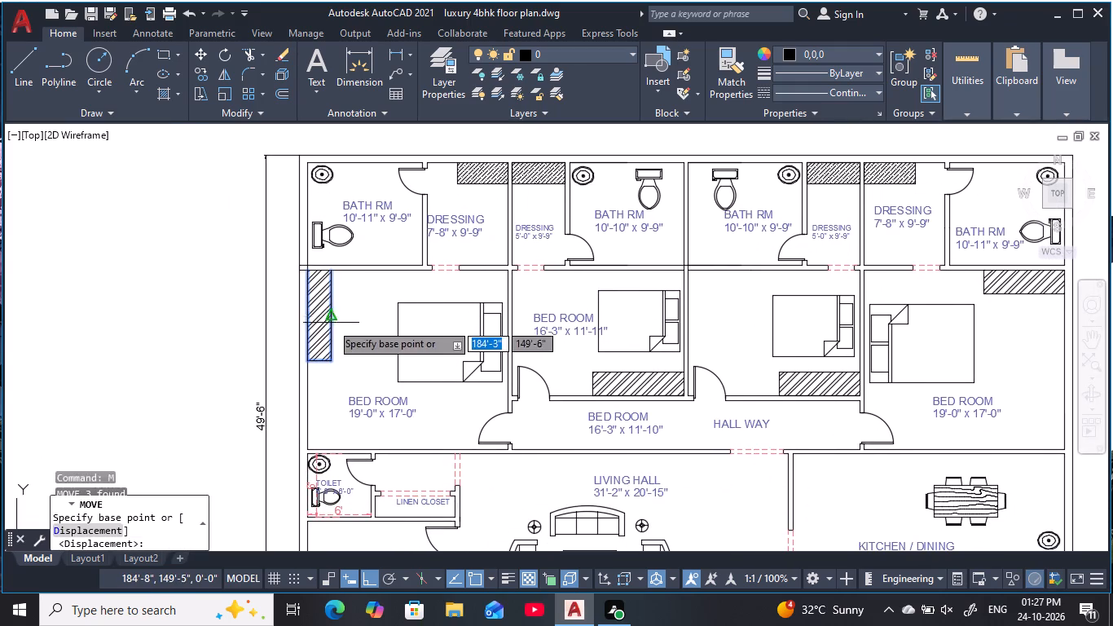
left_click(331, 319)
left_click(194, 330)
key("Escape")
key("Escape")
key("Escape")
key("Escape")
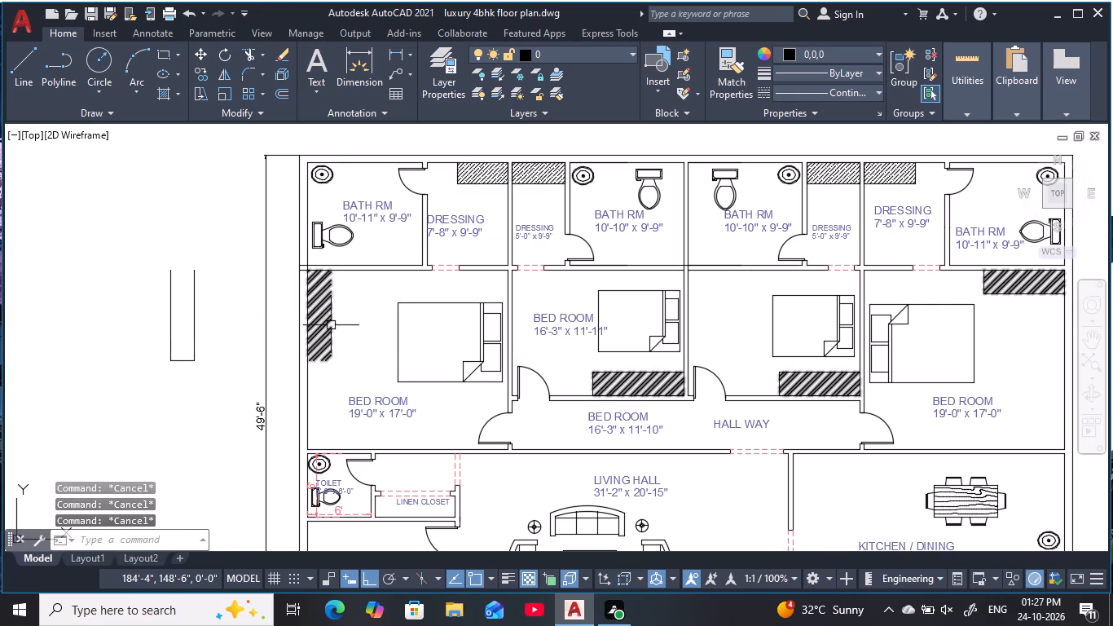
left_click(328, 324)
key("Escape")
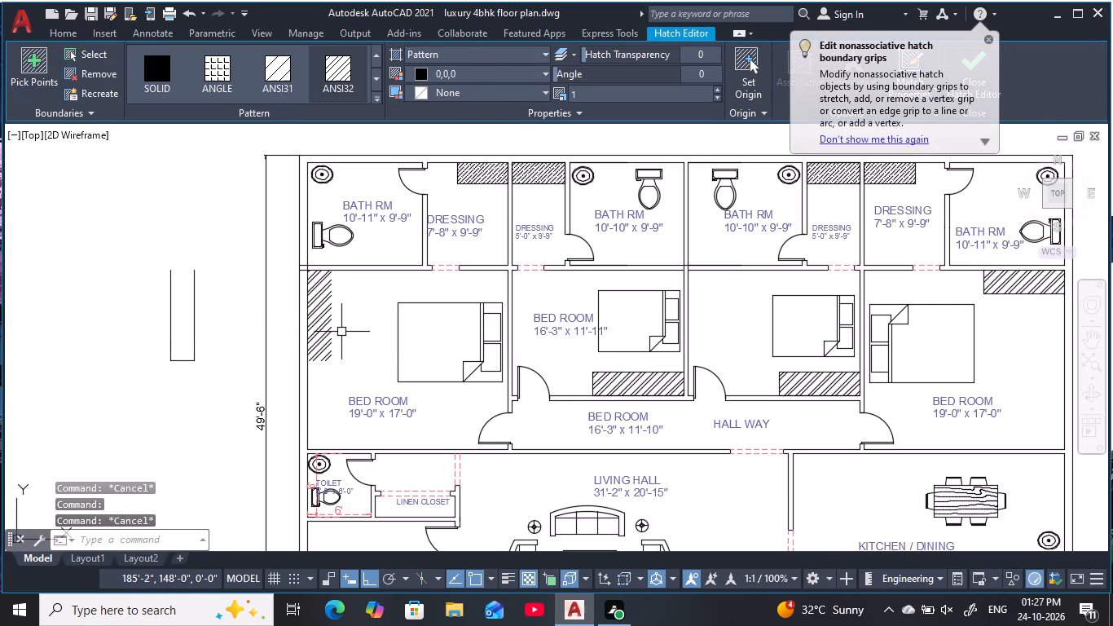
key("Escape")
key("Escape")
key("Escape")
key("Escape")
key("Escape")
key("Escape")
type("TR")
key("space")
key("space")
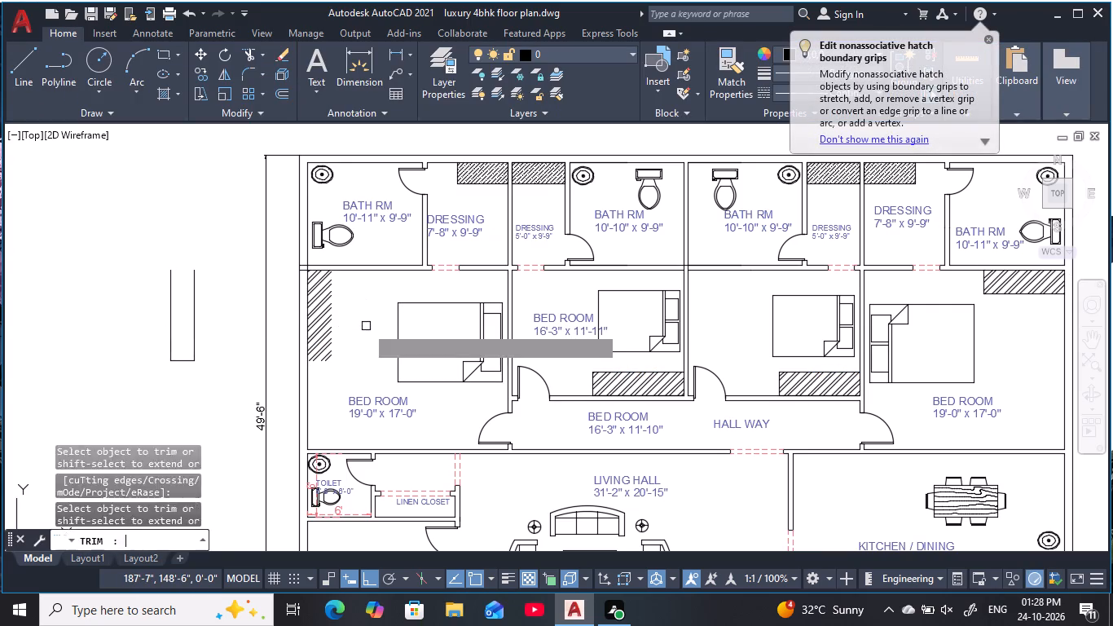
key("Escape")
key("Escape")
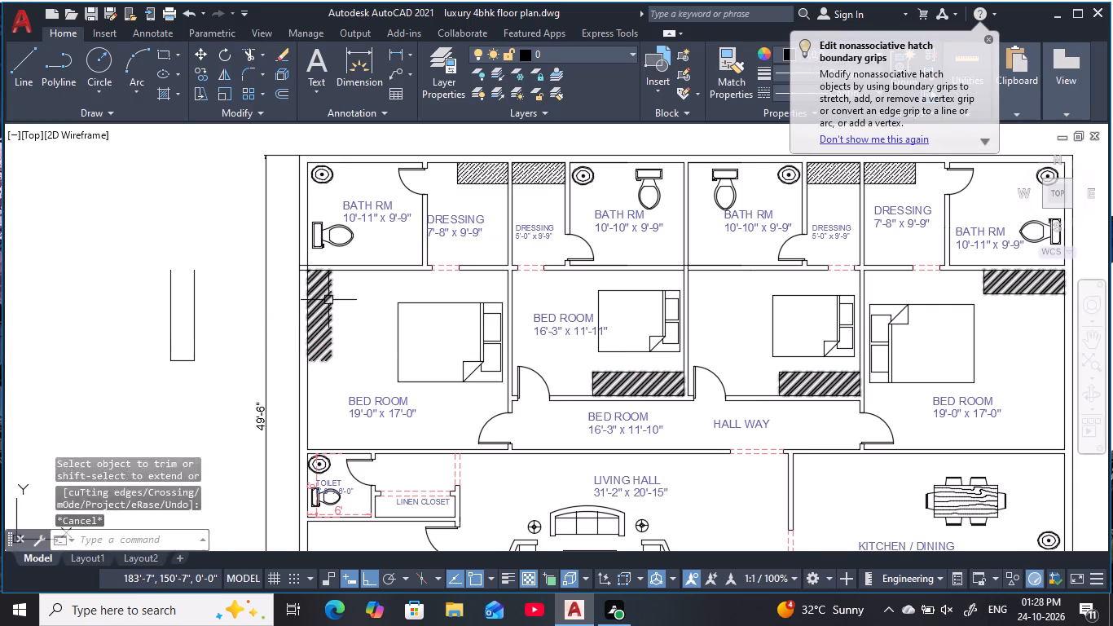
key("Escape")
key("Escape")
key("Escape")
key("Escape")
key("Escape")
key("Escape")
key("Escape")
Remove the leftover wardrobe hatch at the west wall of the western 19'-0" x 17'-0" bedroom with Trim.
key("t")
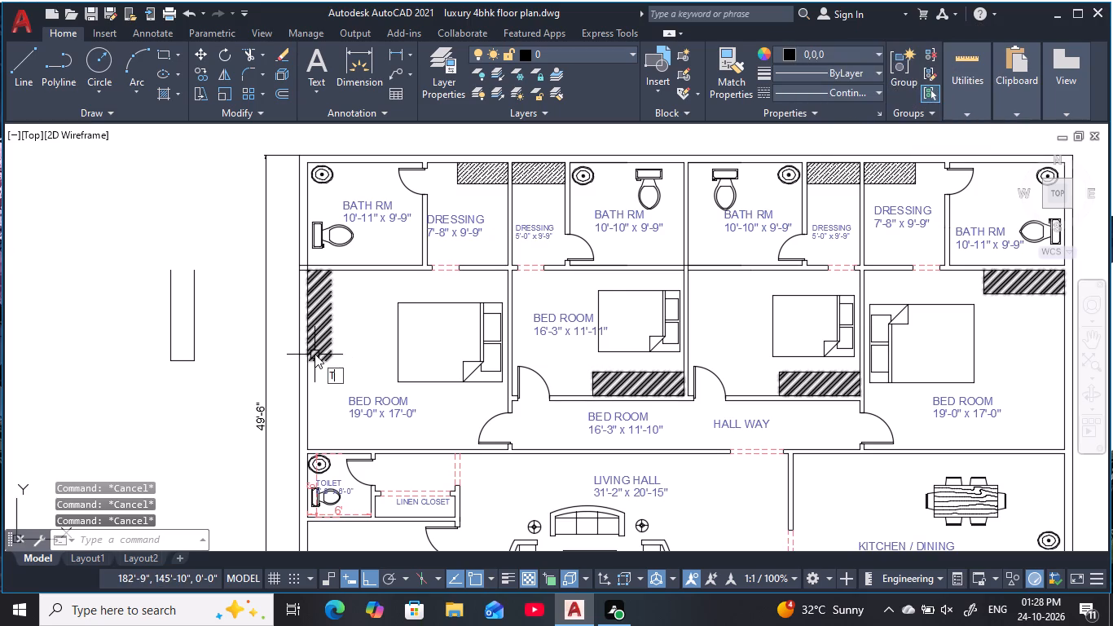
key("space")
key("Escape")
key("Escape")
key("Escape")
type("TR")
key("space")
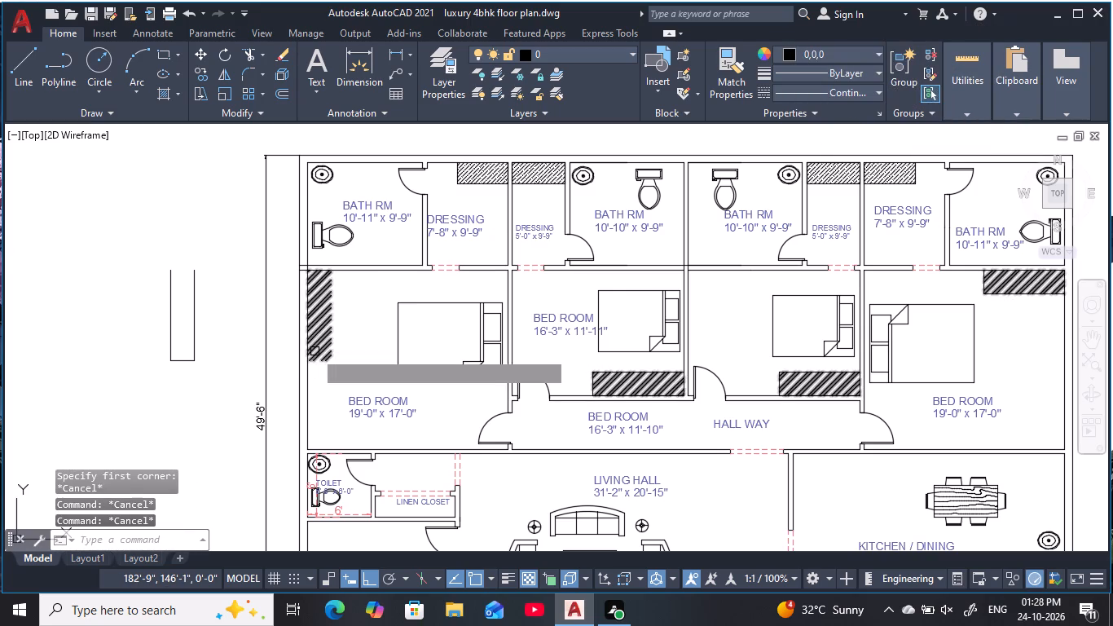
left_click(323, 341)
key("Escape")
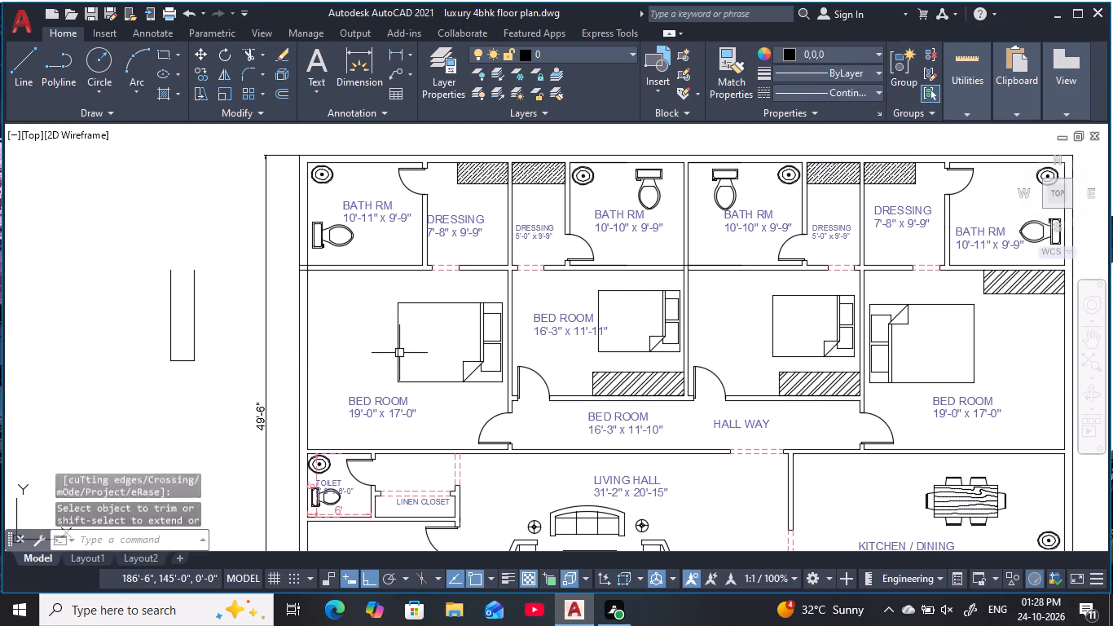
key("Escape")
key("Escape")
Rotate the western 19'-0" x 17'-0" bedroom's bed an orthogonal half turn about its southwest corner, headboard facing west.
left_click(456, 303)
type("RO")
key("space")
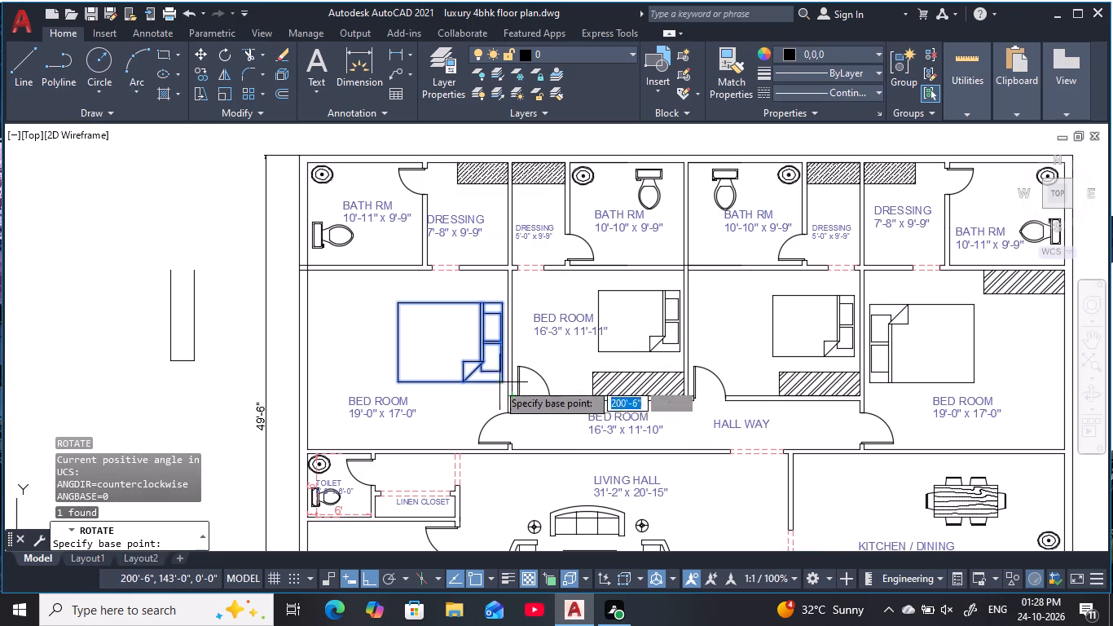
left_click(397, 383)
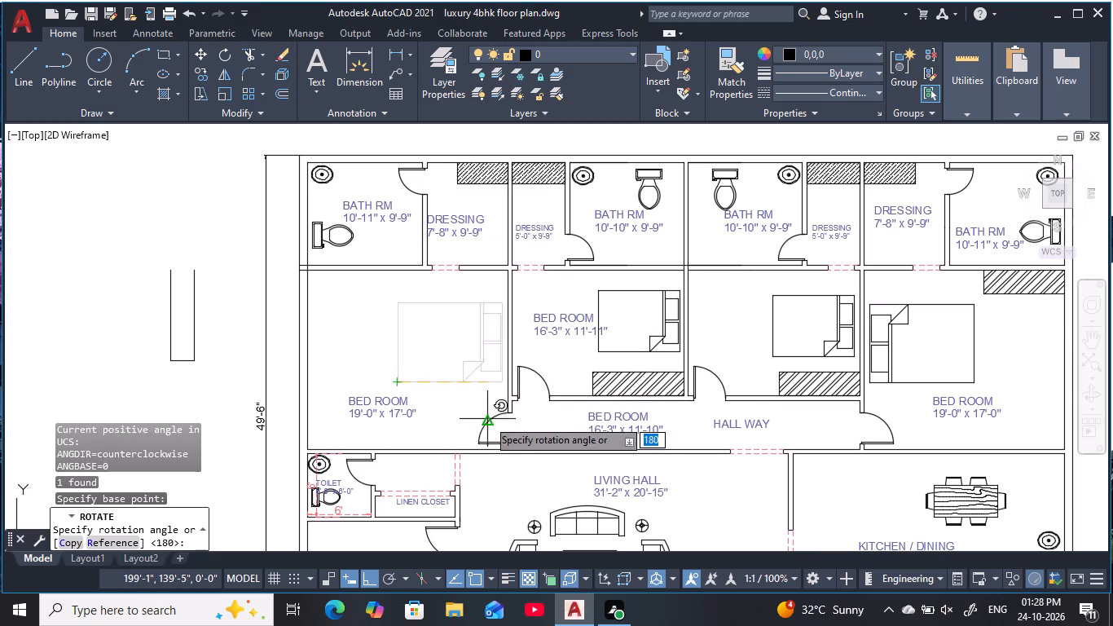
left_click(330, 336)
key("Escape")
key("Escape")
Move the rotated bed north-east into the western bedroom, with its headboard up to the west wall.
left_click(355, 379)
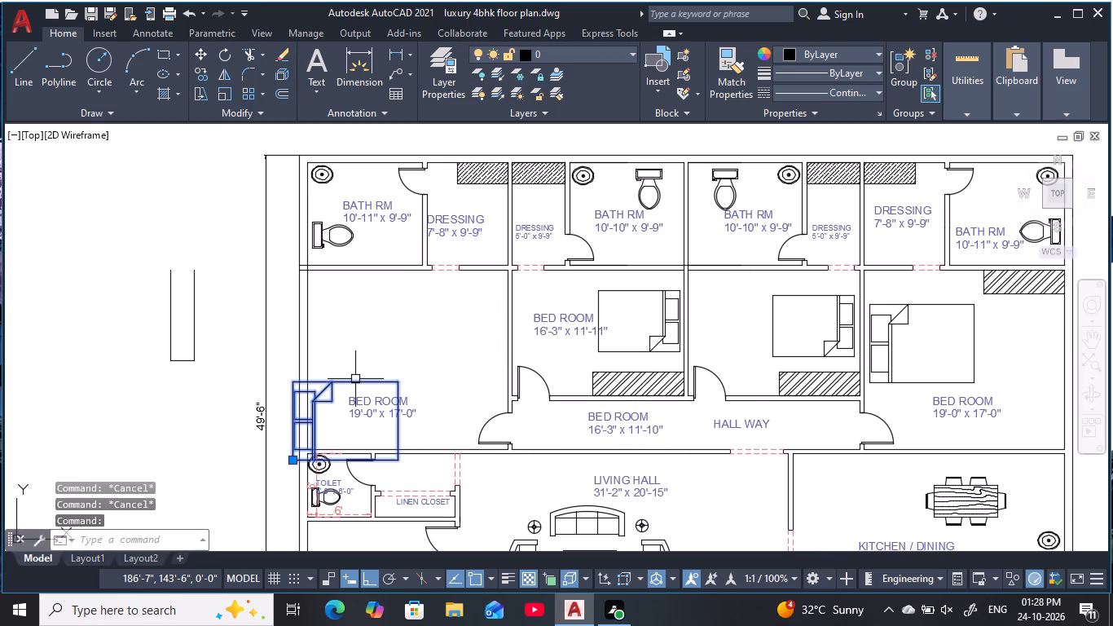
type("M")
key("space")
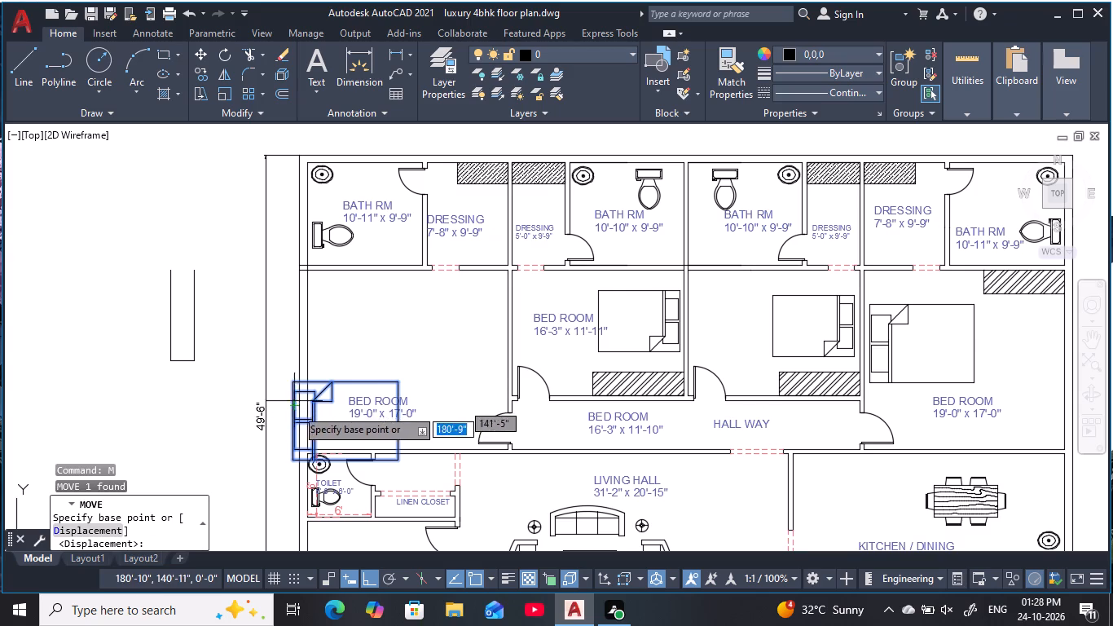
left_click(288, 418)
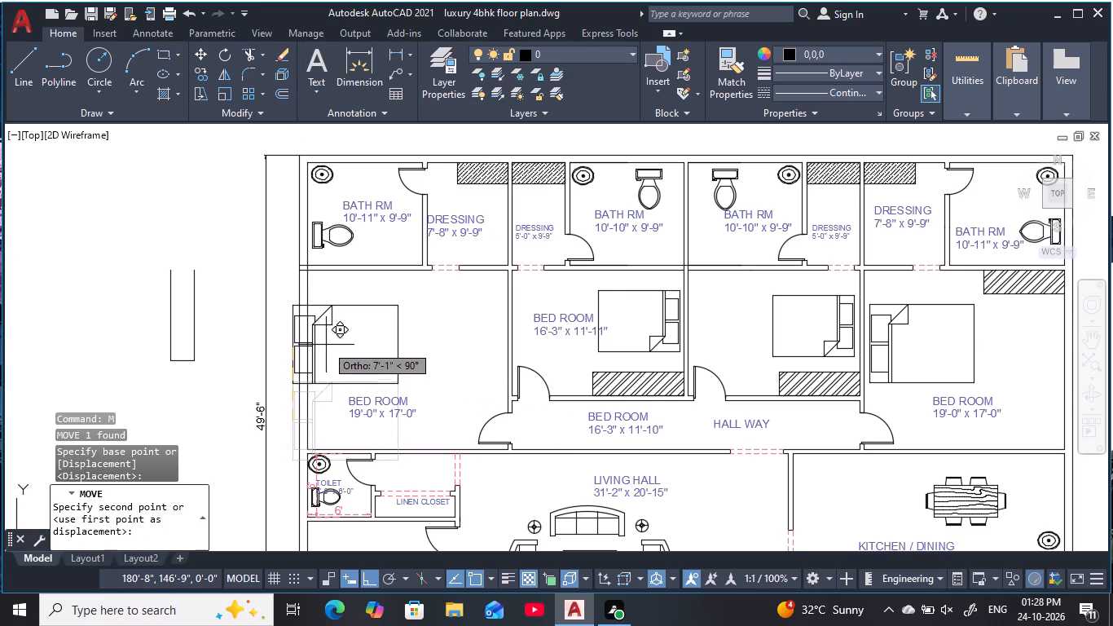
key("F8")
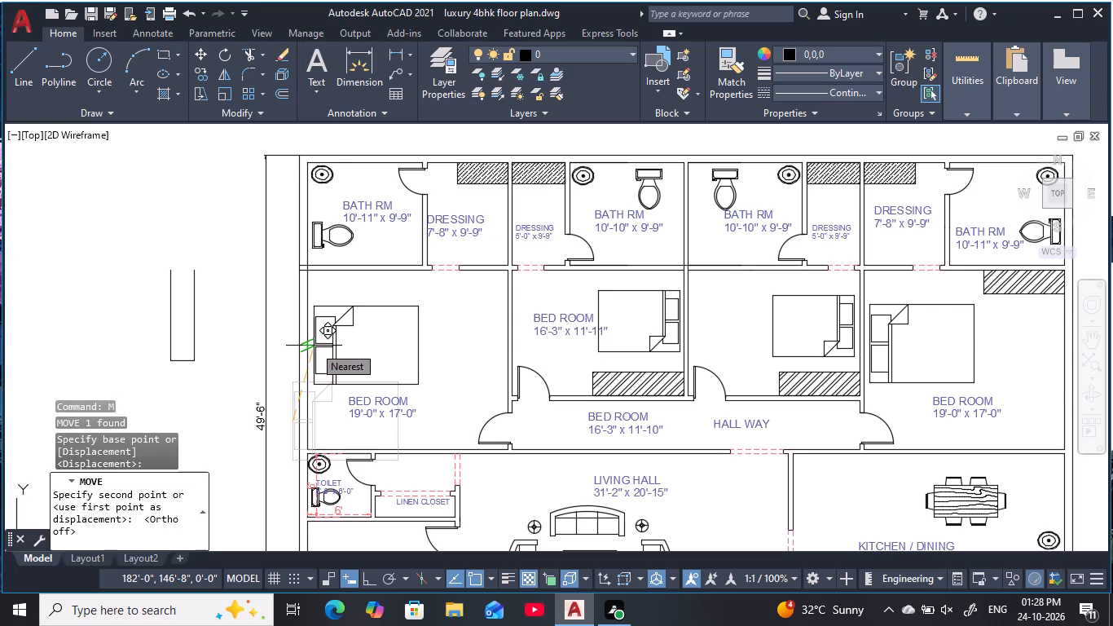
left_click(314, 346)
key("Escape")
key("Escape")
Move the bed slightly east so its headboard sits clear of the western bedroom's west wall.
left_click(327, 361)
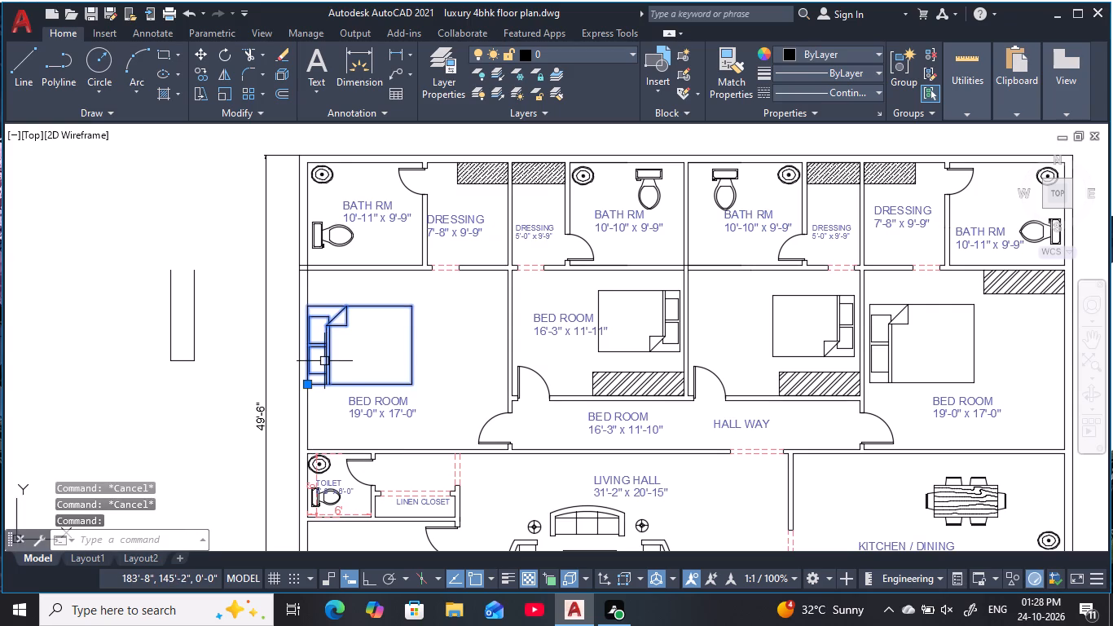
type("M")
key("space")
left_click(324, 361)
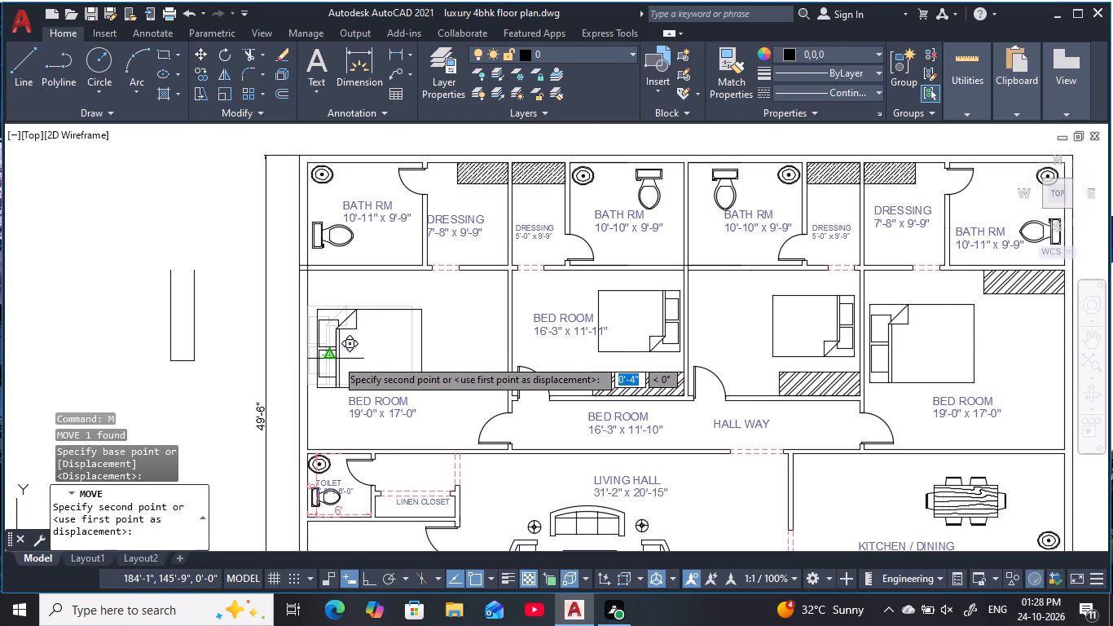
left_click(335, 359)
key("Escape")
key("Escape")
key("Escape")
key("Escape")
key("Escape")
key("Escape")
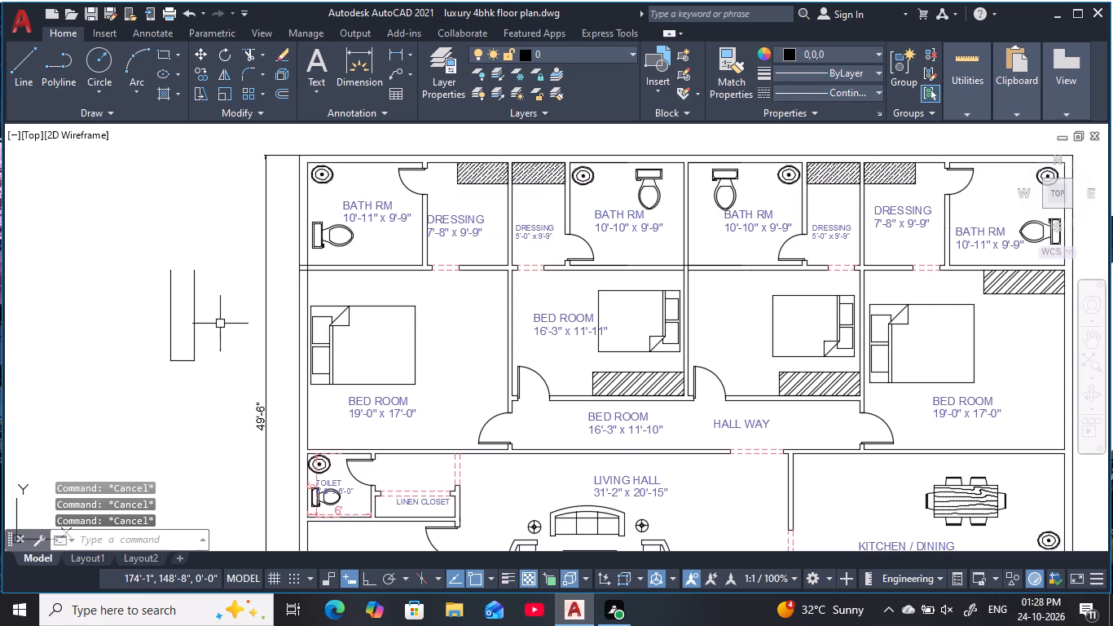
key("Escape")
Join the lines of the wardrobe outline parked west of the building into one object.
left_click(197, 317)
key("Escape")
left_click(156, 261)
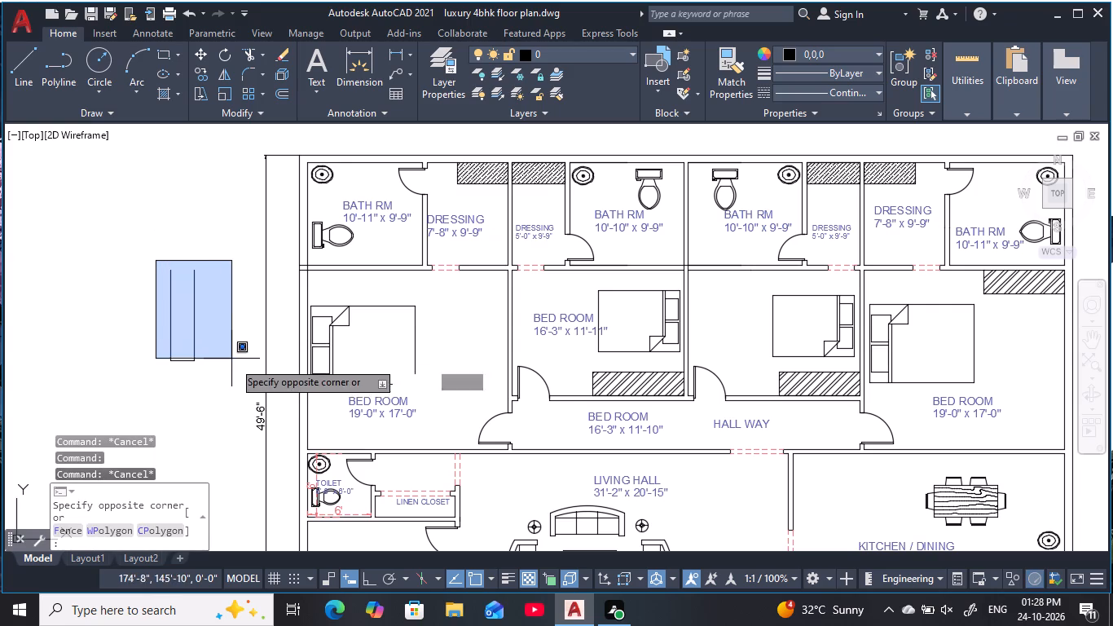
left_click(239, 386)
type("J")
key("space")
Move the joined wardrobe outline about 29'-9" east into the northeast corner of the western 19'-0" x 17'-0" bedroom.
left_click(147, 249)
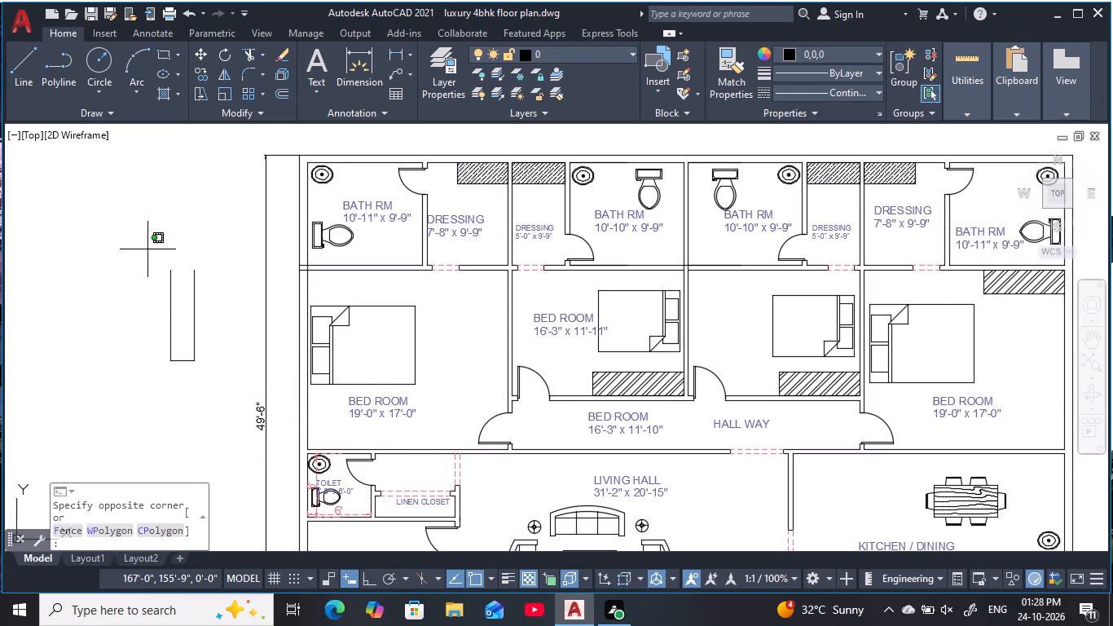
left_click(259, 422)
type("M")
key("space")
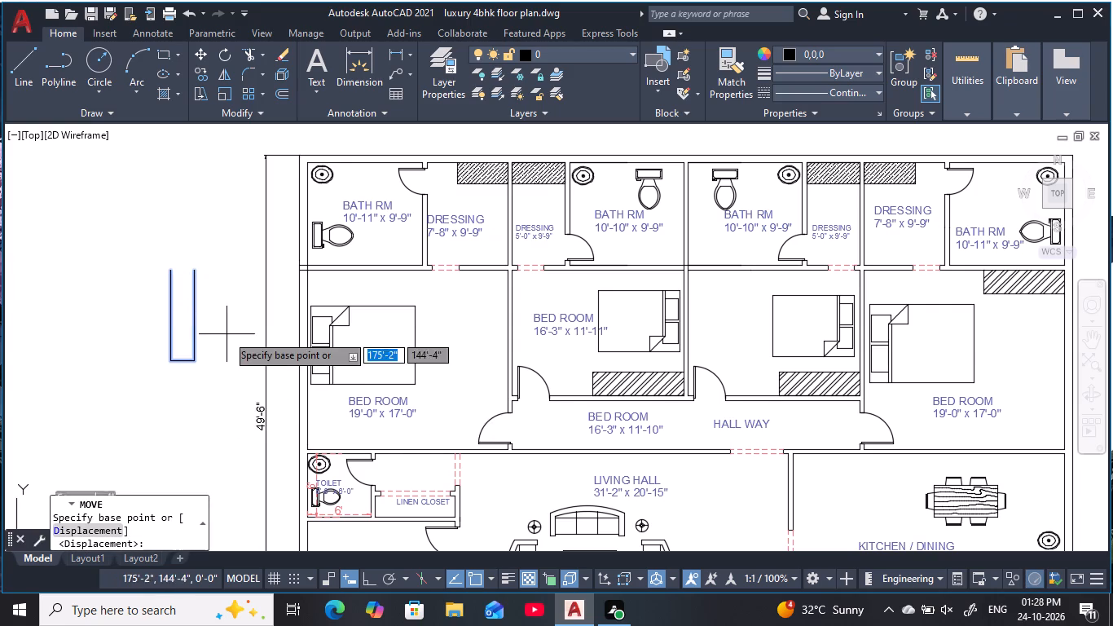
left_click(196, 273)
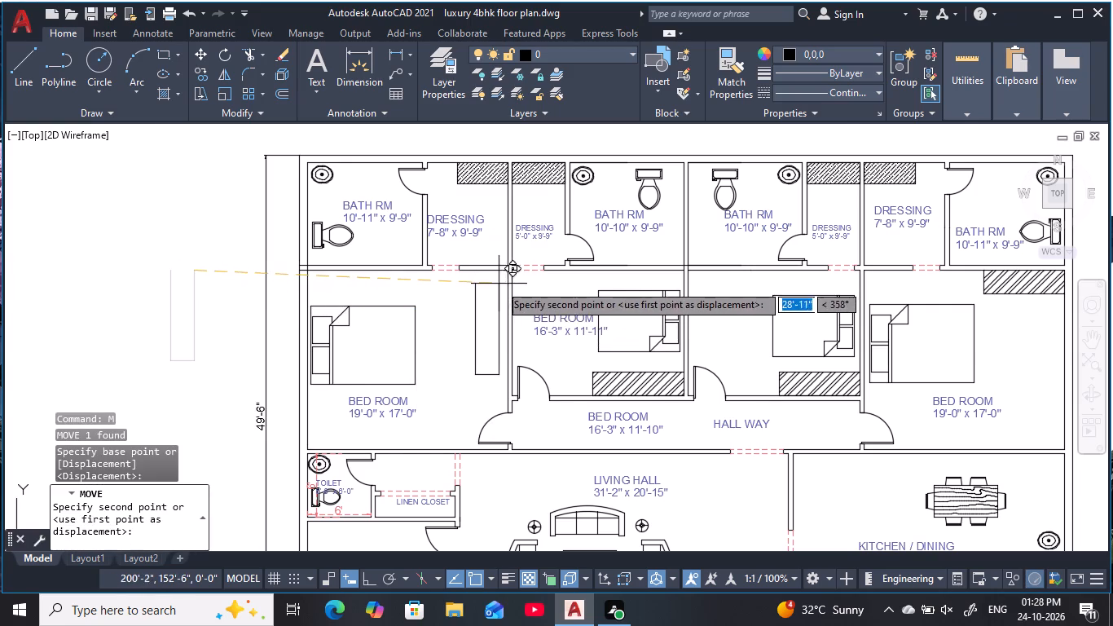
scroll(508, 280, "up", 3)
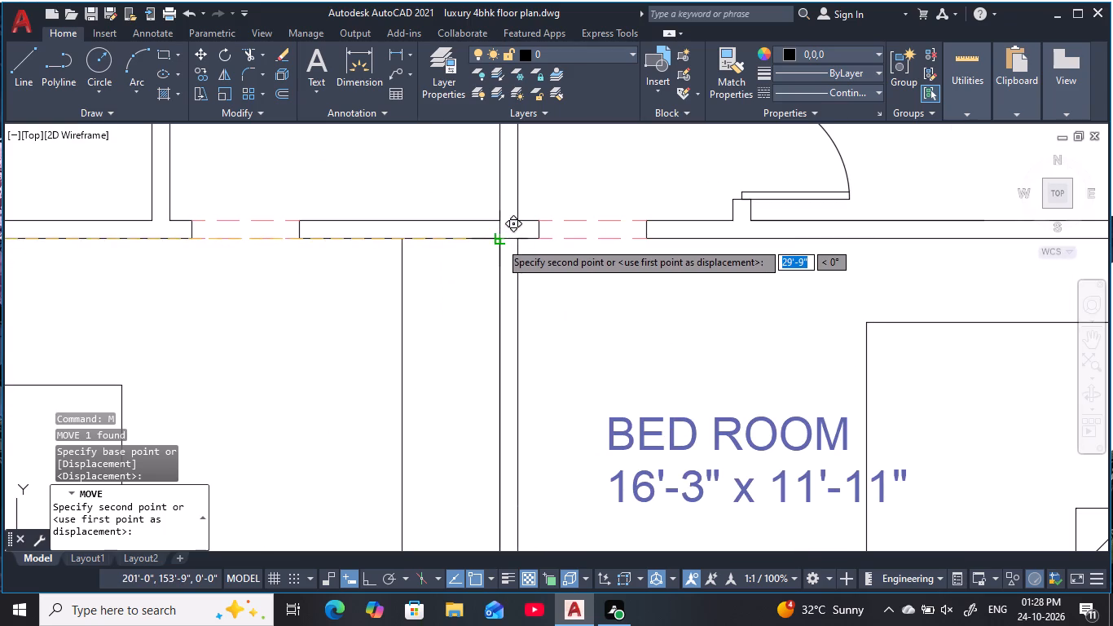
left_click(499, 241)
key("Escape")
key("Escape")
Move the wardrobe outline in the eastern 19'-0" x 17'-0" bedroom east, outside the building, leaving its hatch in place.
scroll(387, 406, "down", 2)
scroll(494, 377, "down", 1)
middle_click_drag(439, 416, 548, 372)
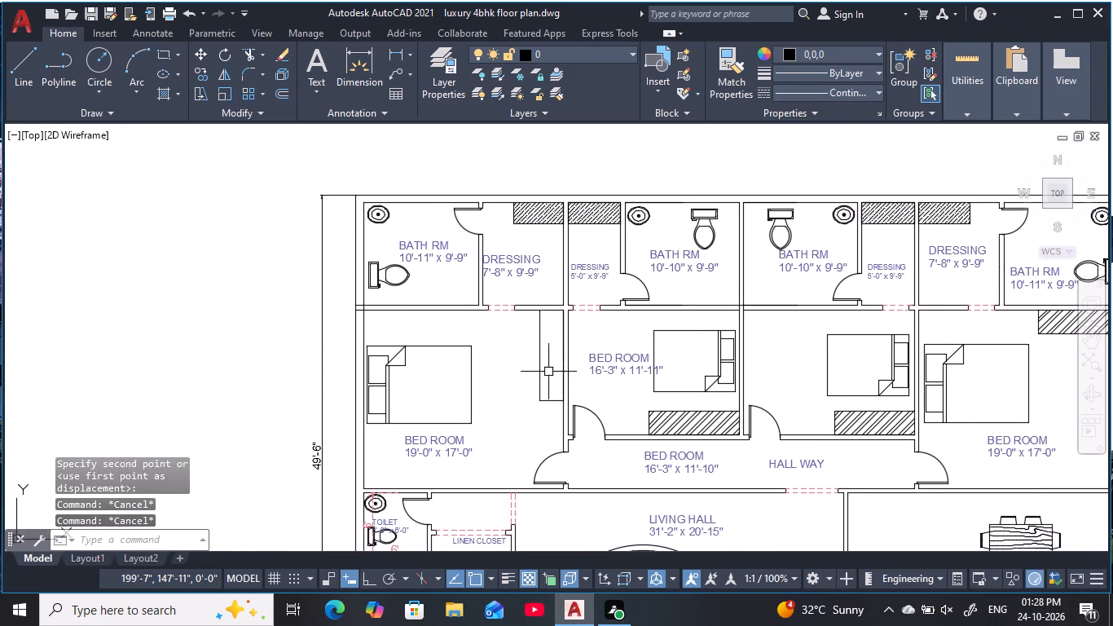
key("Escape")
key("Escape")
middle_click_drag(671, 382, 588, 361)
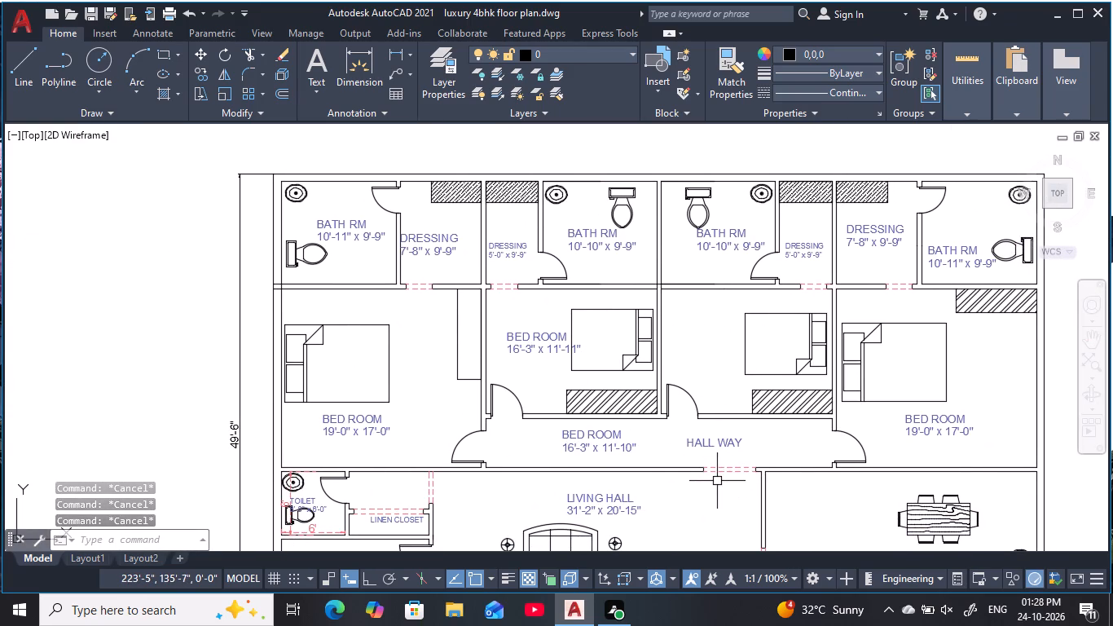
middle_click_drag(718, 482, 641, 483)
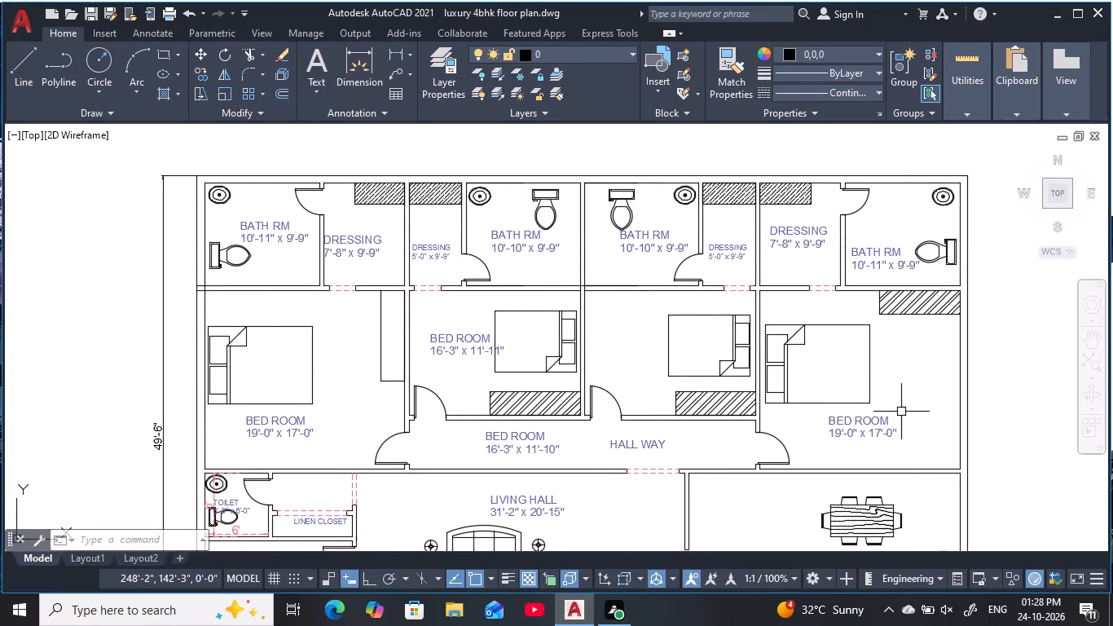
middle_click_drag(891, 413, 785, 424)
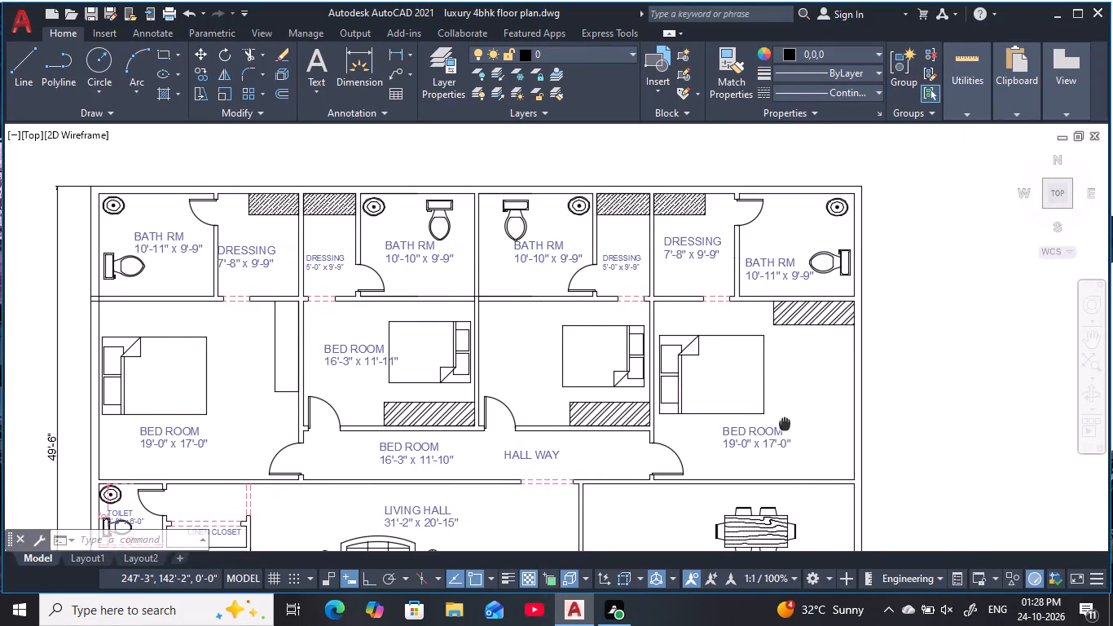
middle_click_drag(785, 424, 784, 424)
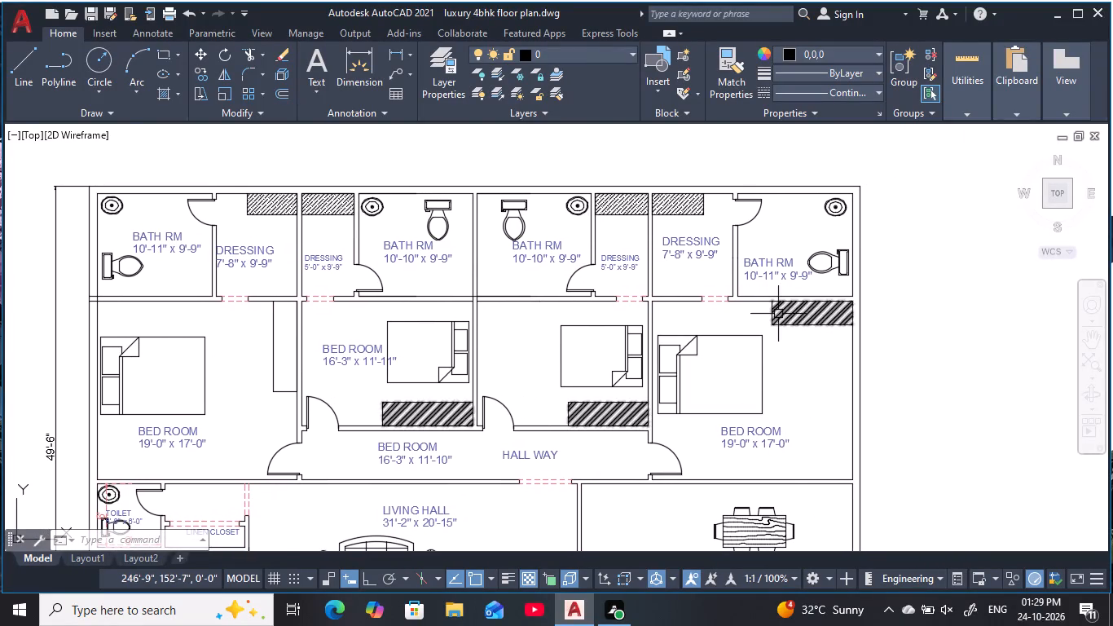
scroll(778, 314, "up", 2)
left_click(751, 276)
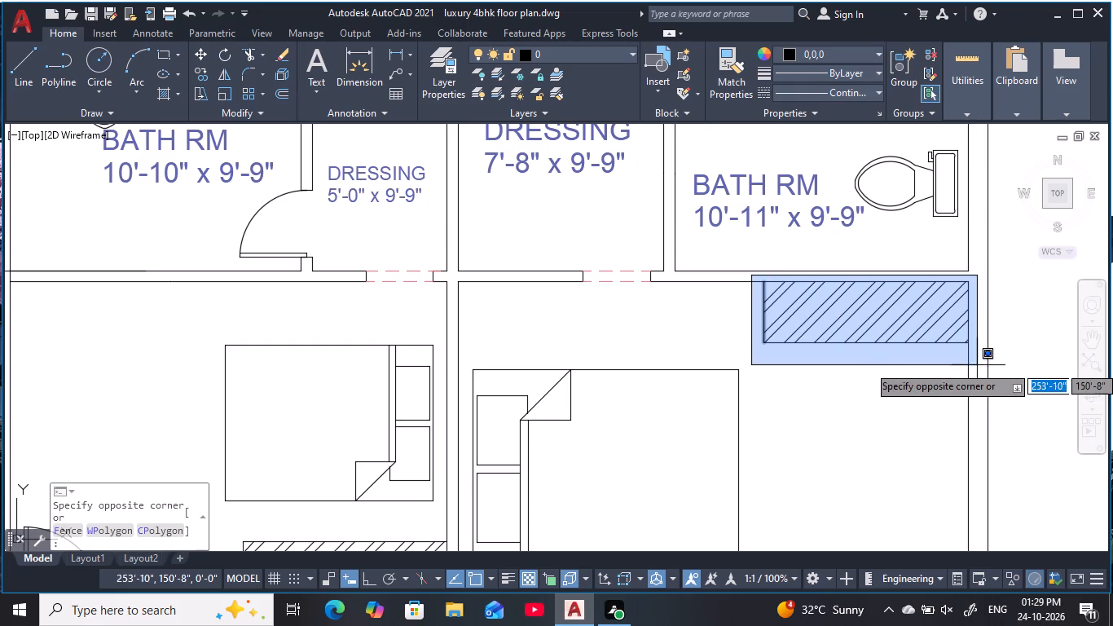
left_click(982, 377)
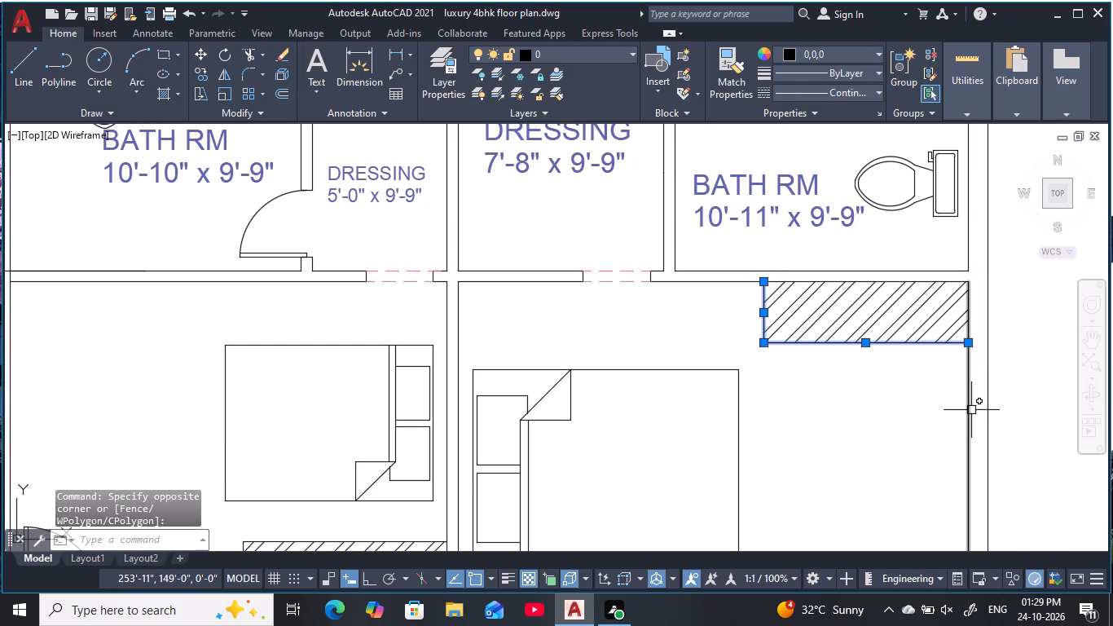
key("m")
key("space")
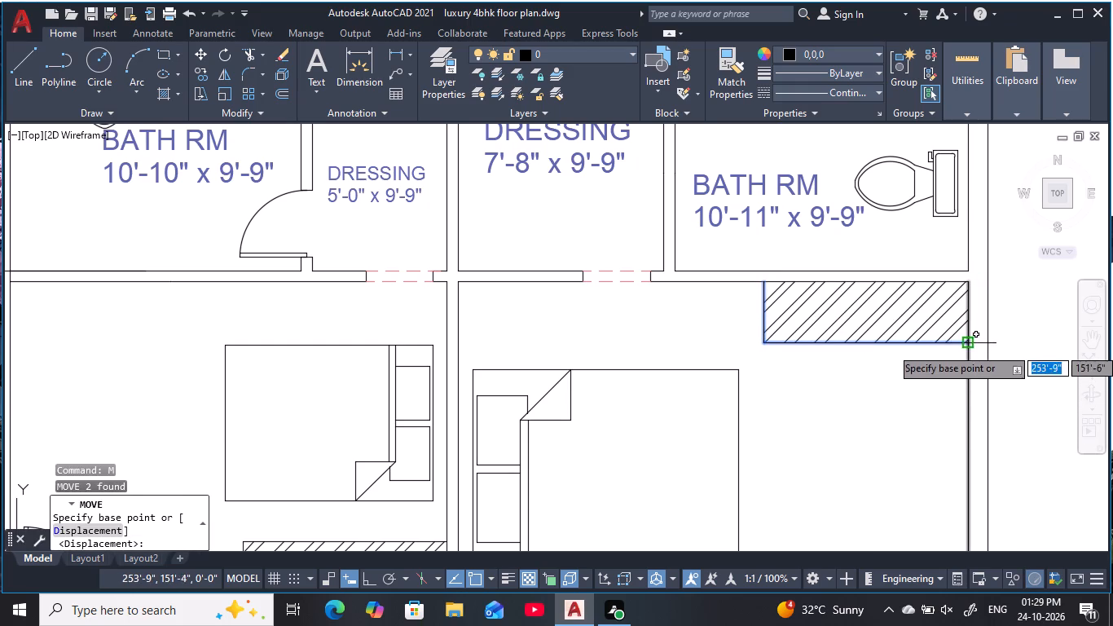
left_click(969, 347)
middle_click_drag(961, 348, 711, 356)
left_click(988, 337)
key("Escape")
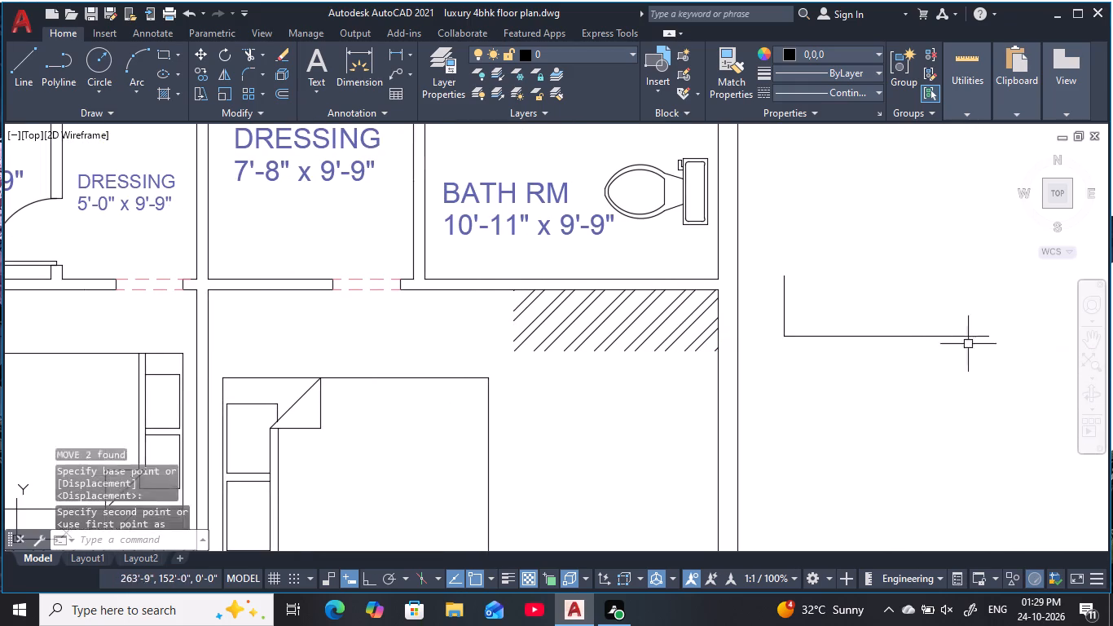
key("Escape")
key("Escape")
key("Escape")
Remove the leftover wardrobe hatch in the northeast corner of the eastern 19'-0" x 17'-0" bedroom with Trim.
type("TR")
key("space")
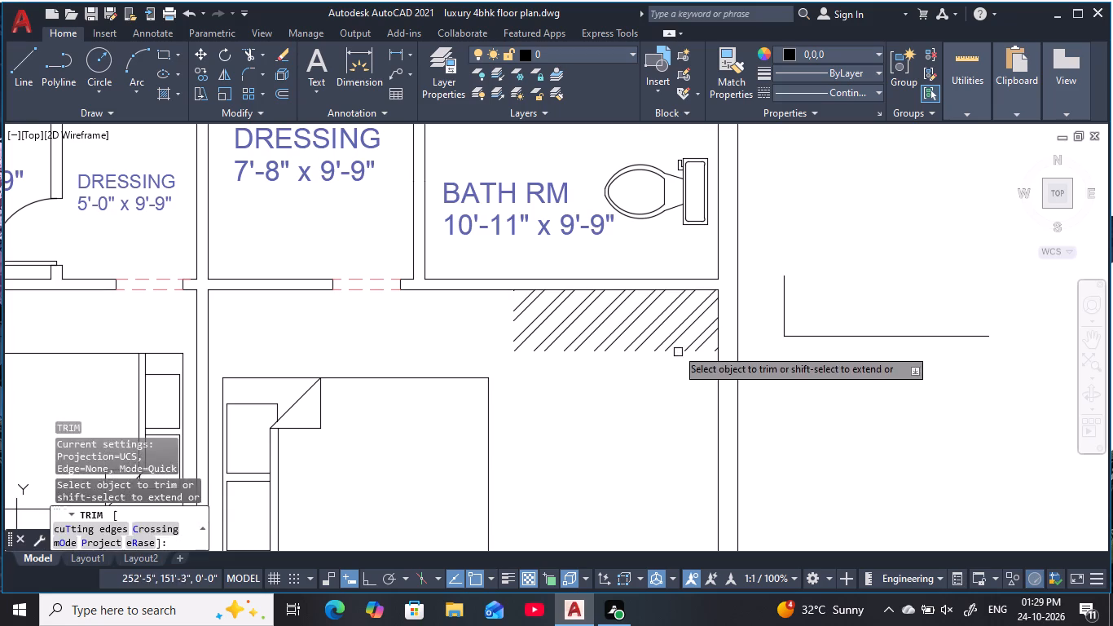
left_click(679, 319)
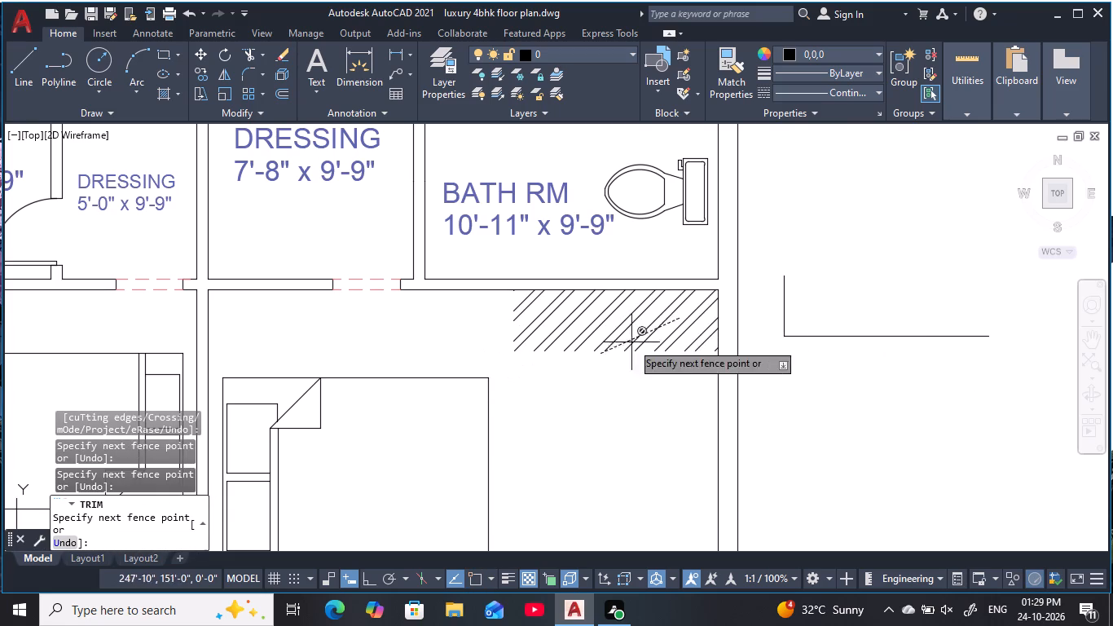
key("Escape")
key("Escape")
key("Escape")
key("space")
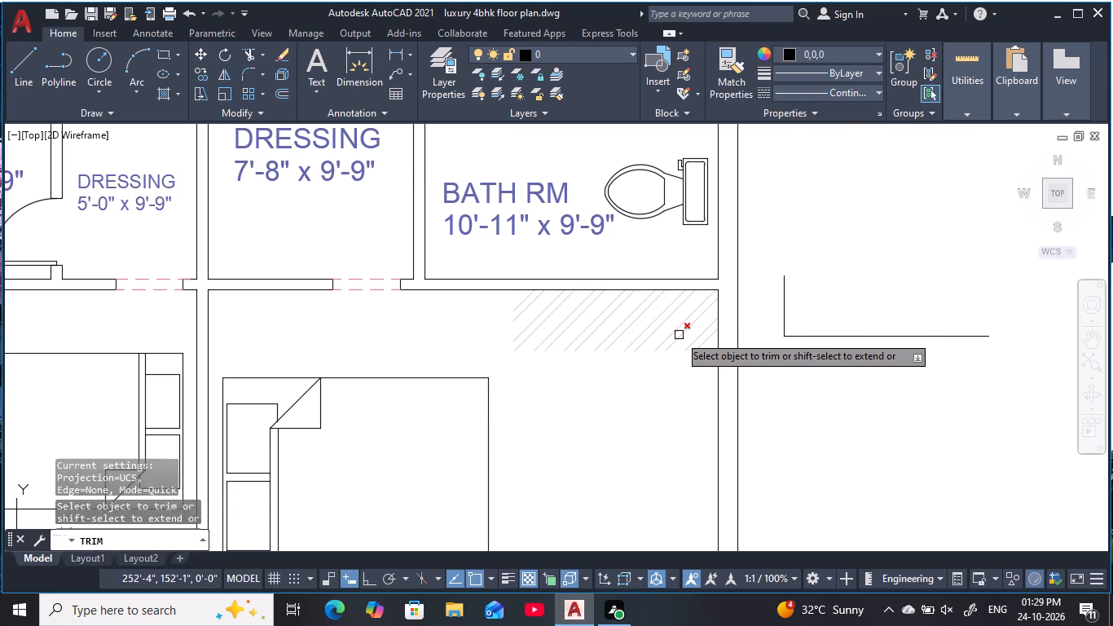
left_click(679, 333)
scroll(617, 447, "down", 2)
middle_click_drag(614, 450, 738, 375)
key("Escape")
key("Escape")
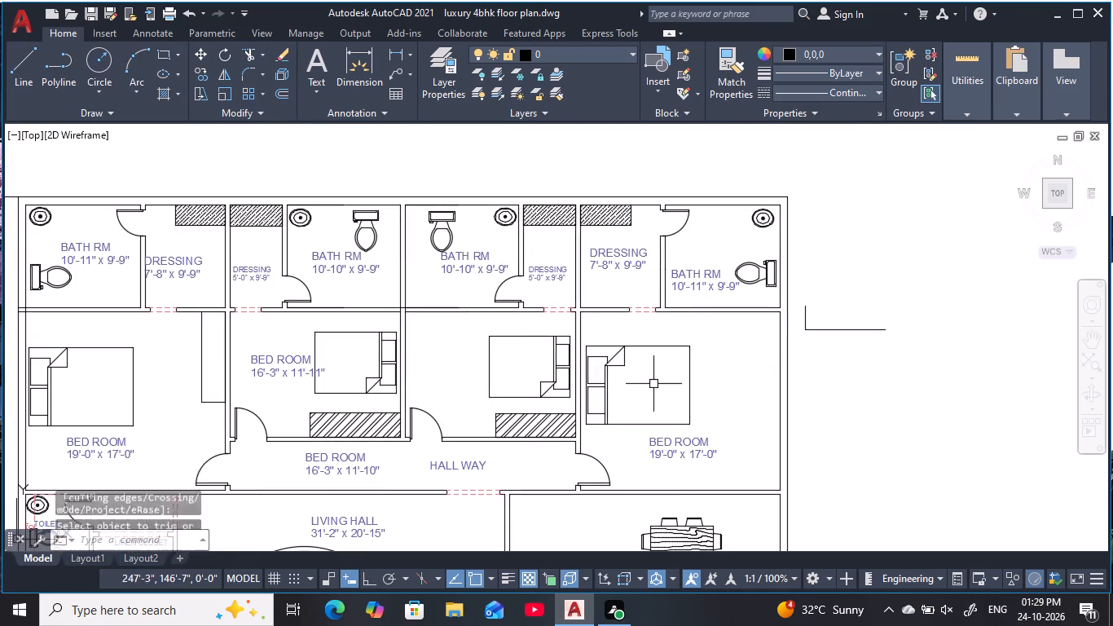
Rotate the eastern 19'-0" x 17'-0" bedroom's bed an orthogonal half turn about its northwest corner, headboard facing east.
left_click(617, 347)
key("r")
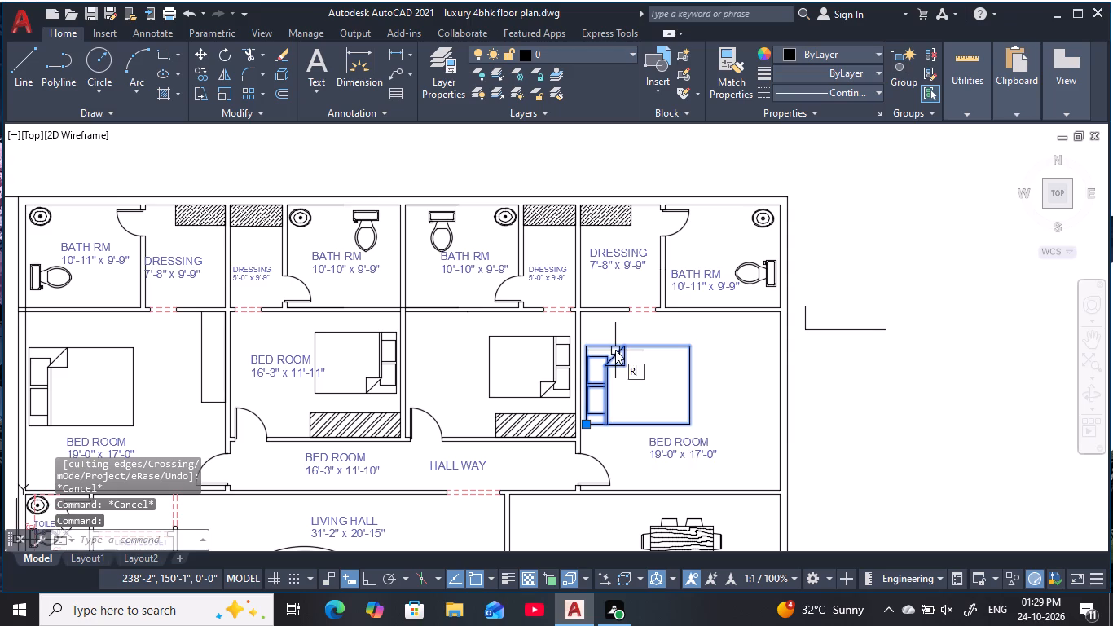
key("o")
key("space")
left_click(587, 348)
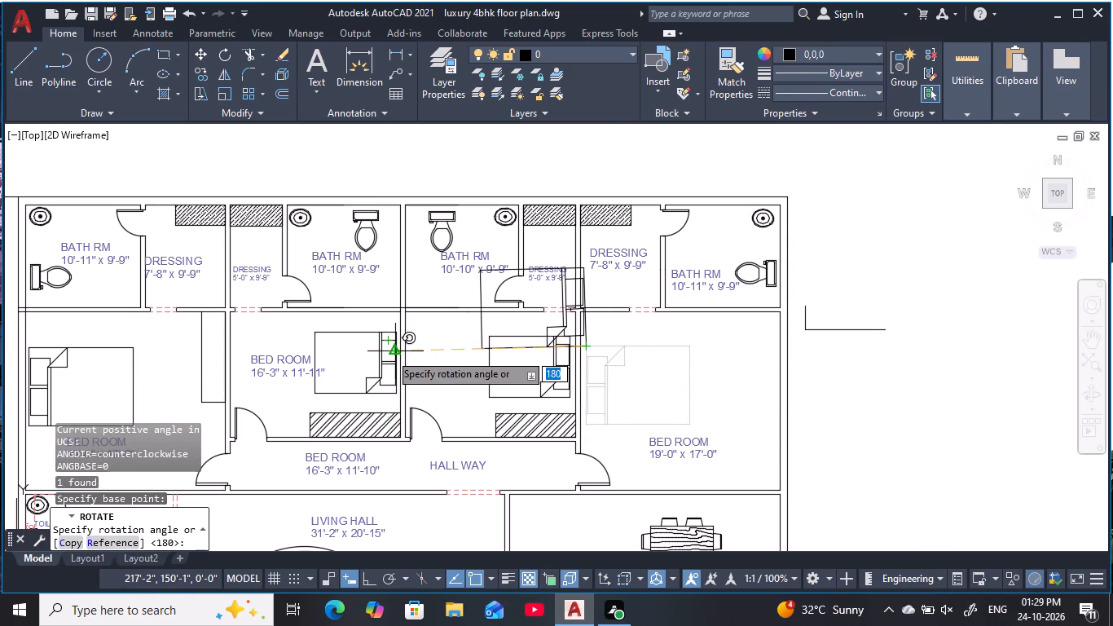
key("F8")
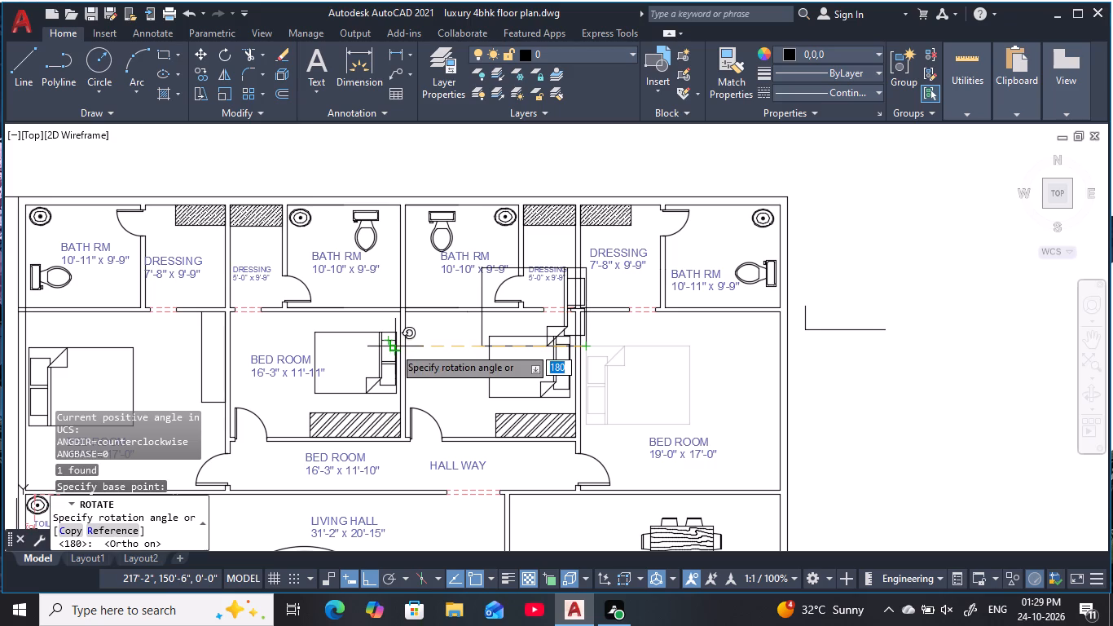
left_click(459, 351)
key("Escape")
key("Escape")
key("Escape")
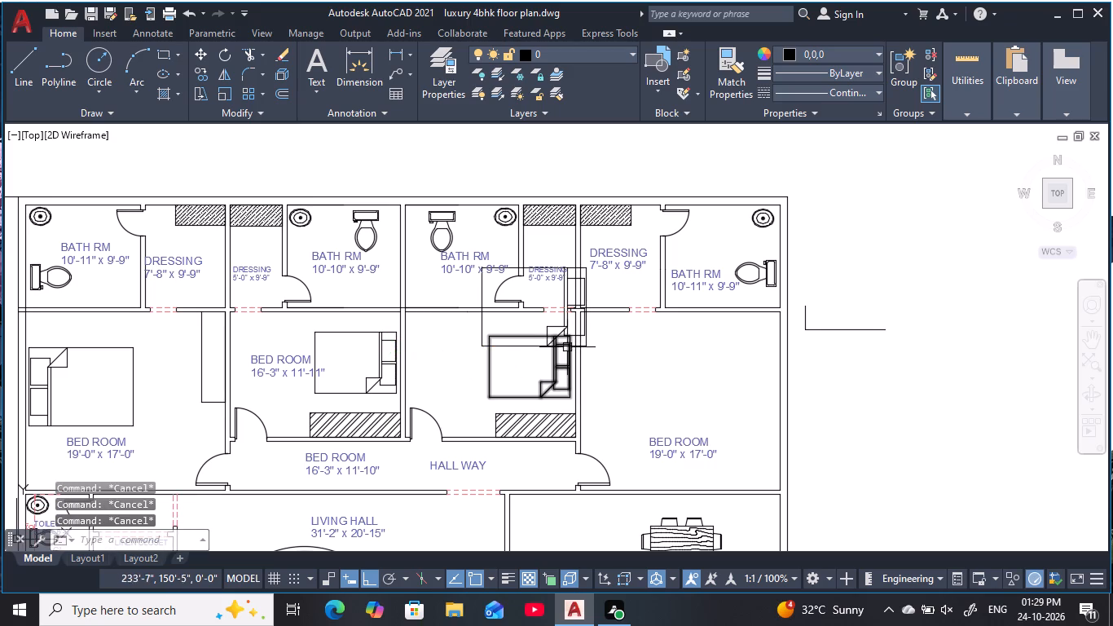
Move the rotated bed about 19'-4" southeast into the eastern 19'-0" x 17'-0" bedroom, with its headboard beside the east wall.
left_click(587, 347)
key("m")
key("space")
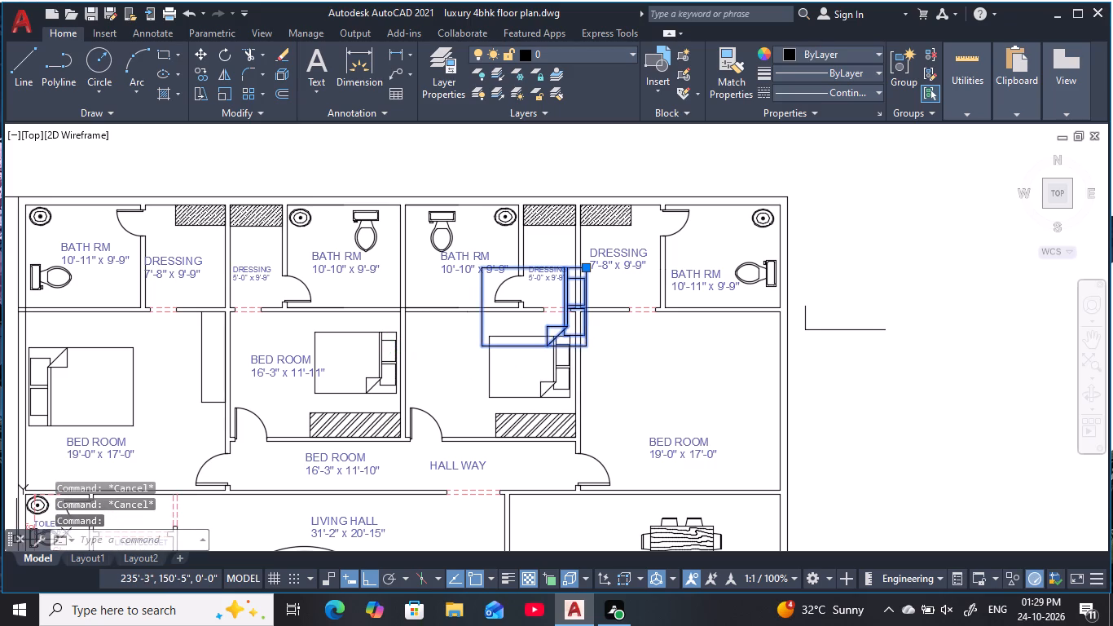
left_click(578, 321)
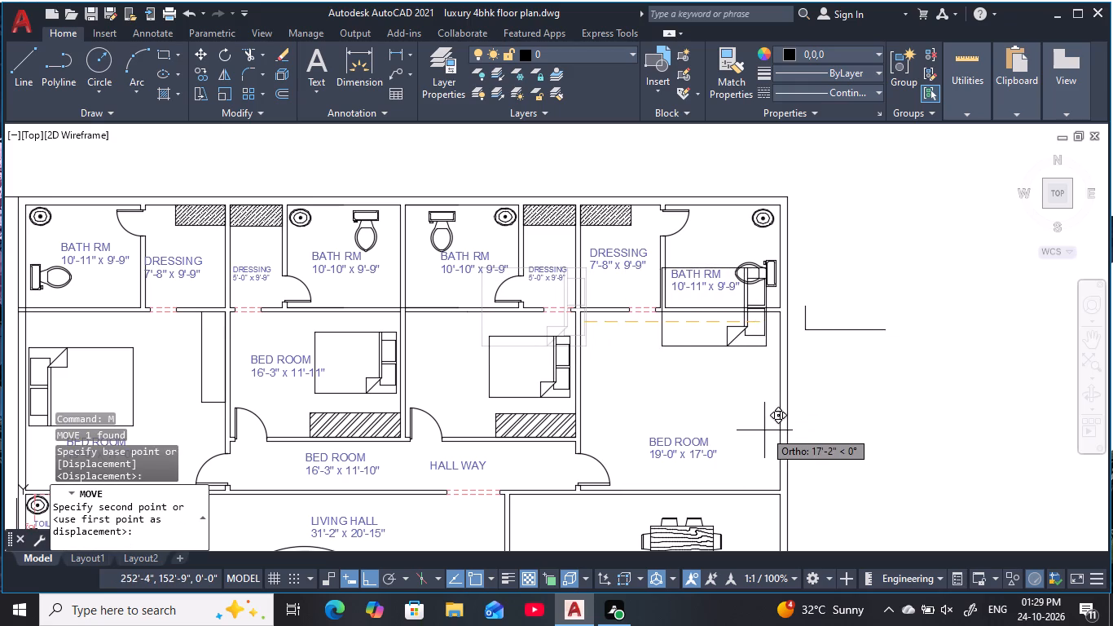
key("F8")
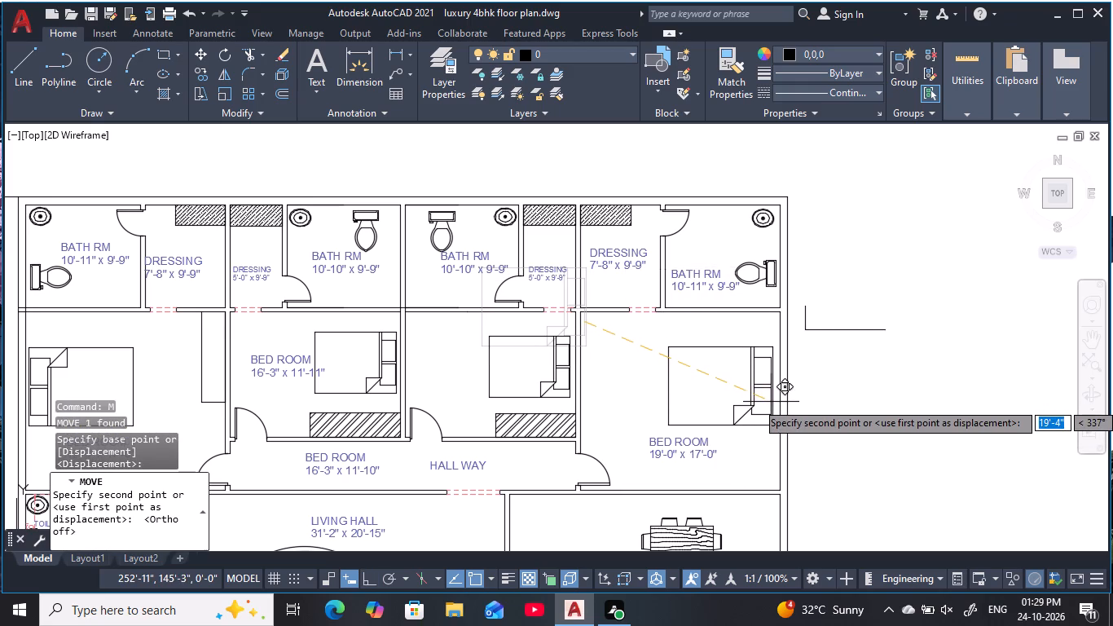
left_click(771, 402)
key("Escape")
key("Escape")
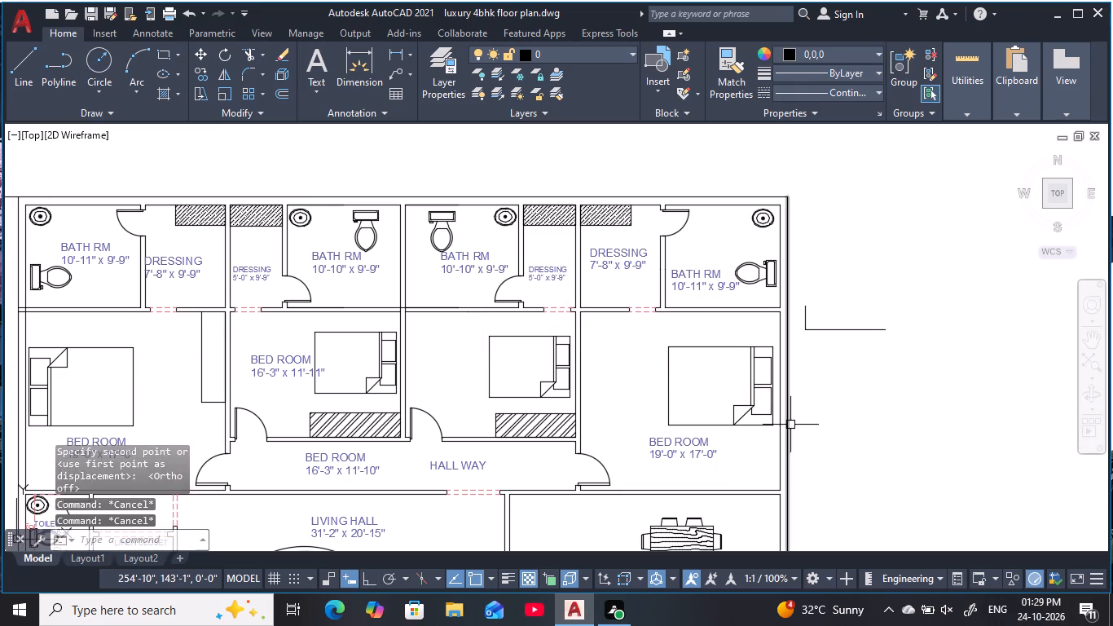
key("Escape")
key("Escape")
key("Escape")
key("Escape")
Rotate the wardrobe outline outside the building a quarter turn counterclockwise so its long side runs north-south.
middle_click_drag(818, 367, 772, 376)
key("Escape")
key("Escape")
key("Escape")
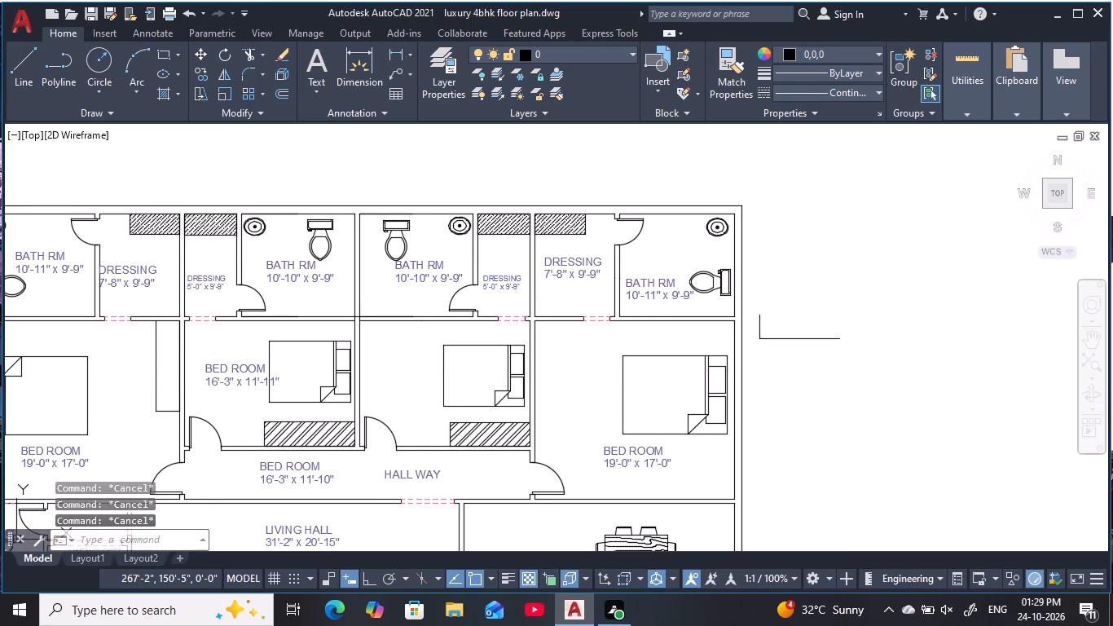
left_click(875, 356)
left_click(750, 301)
type("RO")
key("space")
left_click(850, 343)
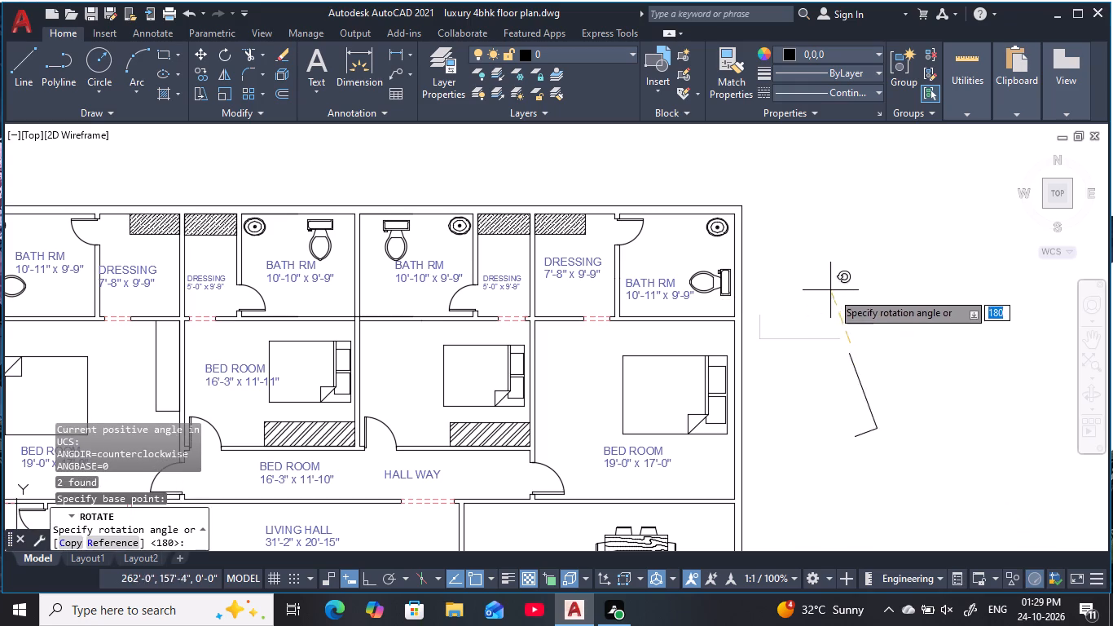
key("F8")
left_click(846, 304)
key("Escape")
key("Escape")
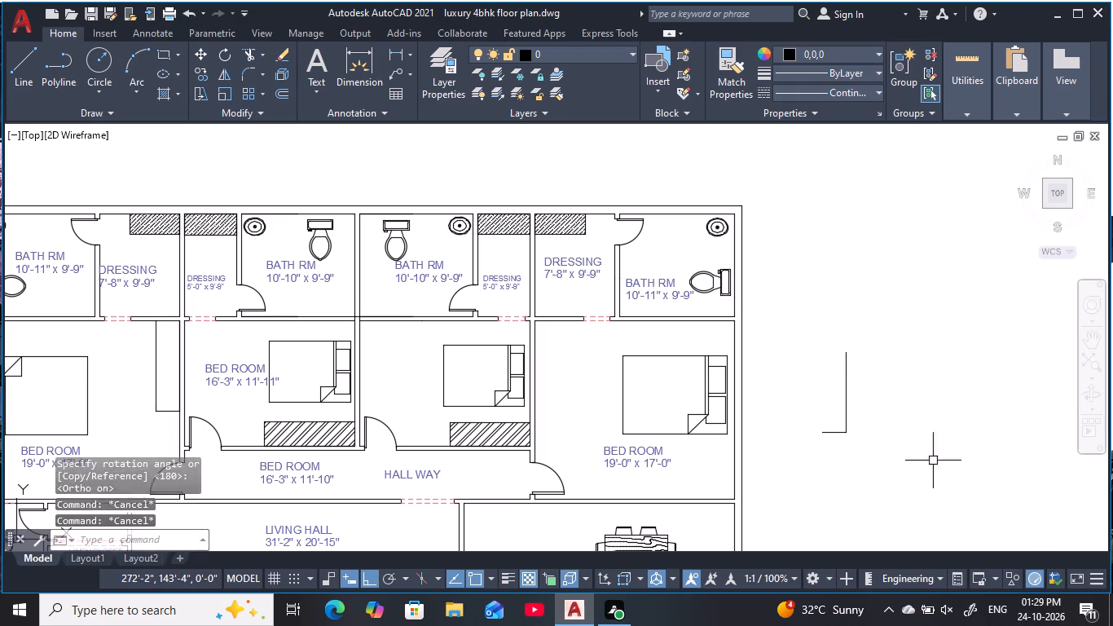
Move the rotated wardrobe outline about 27'-6" west into the northwest corner of the eastern 19'-0" x 17'-0" bedroom, against its north wall.
left_click(931, 487)
left_click(763, 311)
key("c")
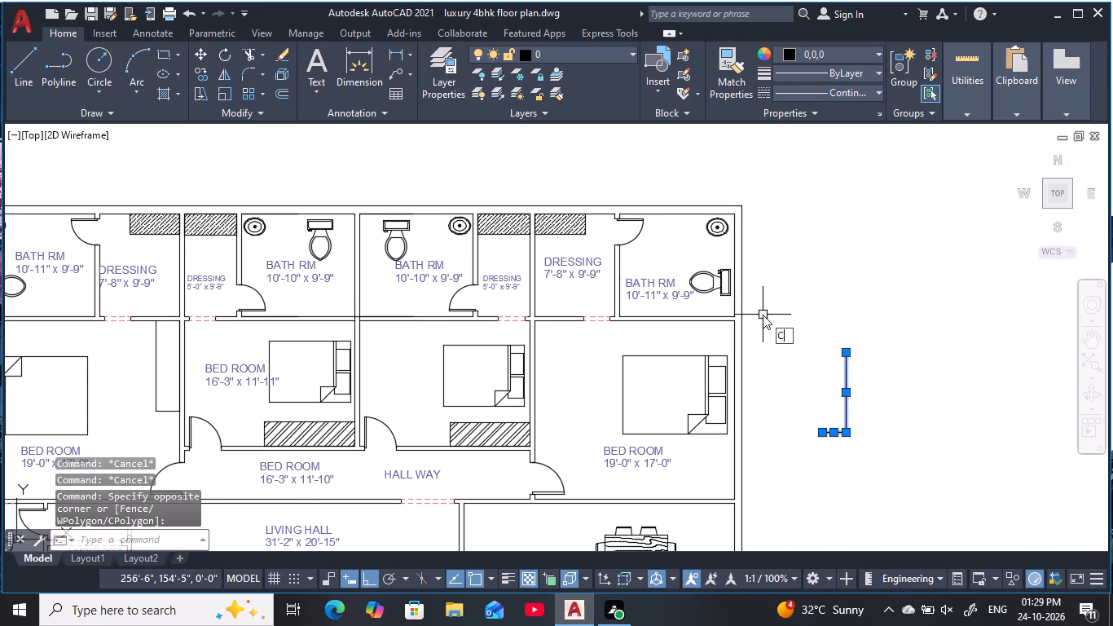
key("BackSpace")
type("M")
key("space")
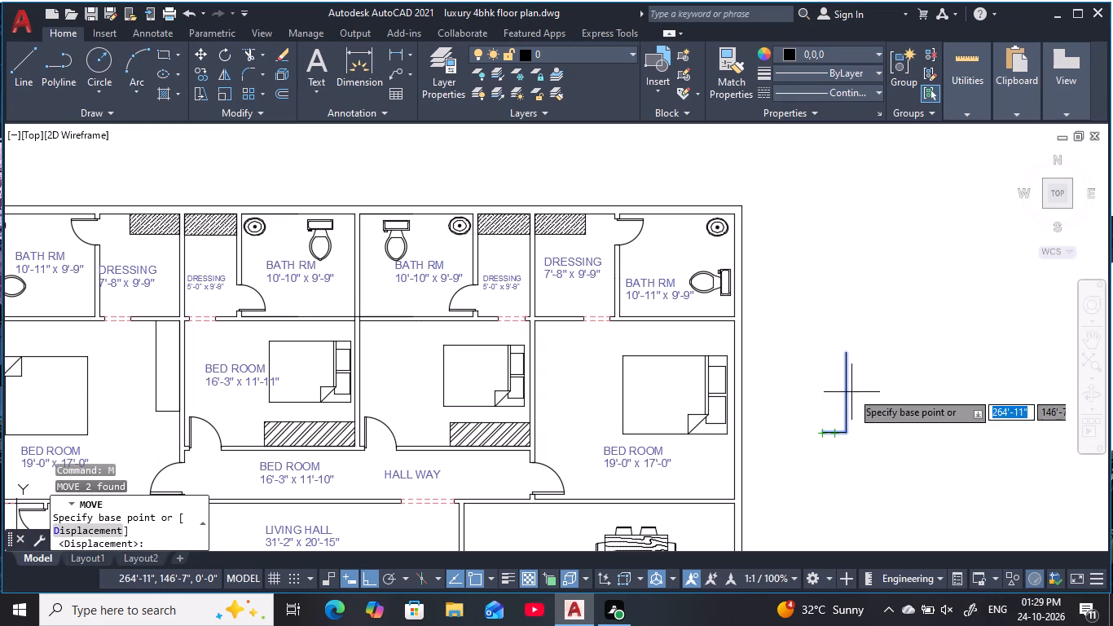
left_click(844, 355)
middle_click_drag(447, 380, 564, 351)
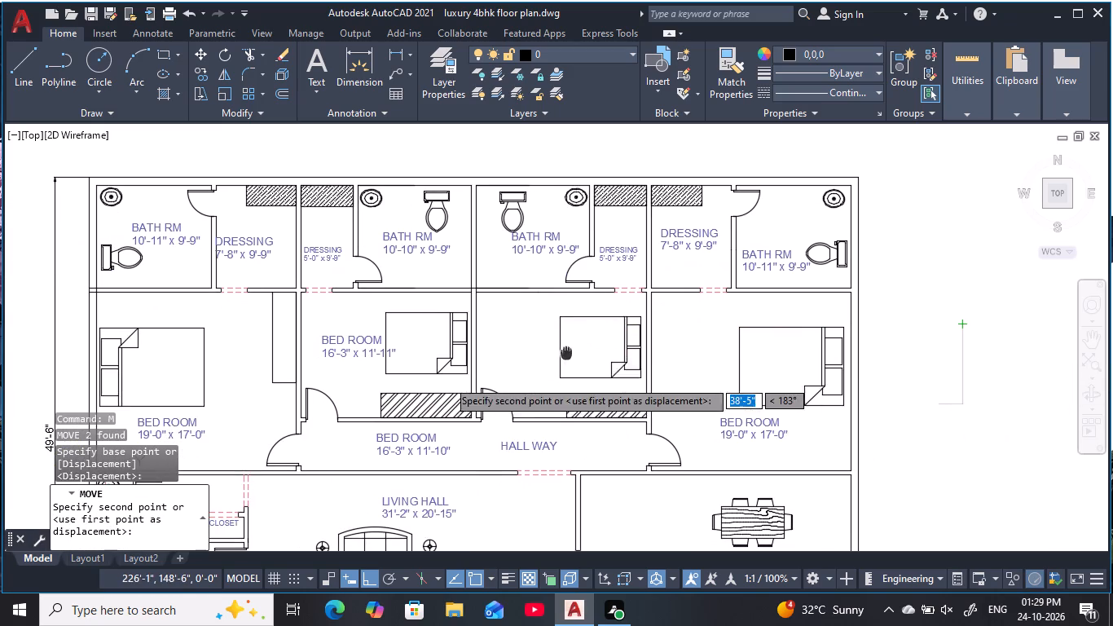
key("F8")
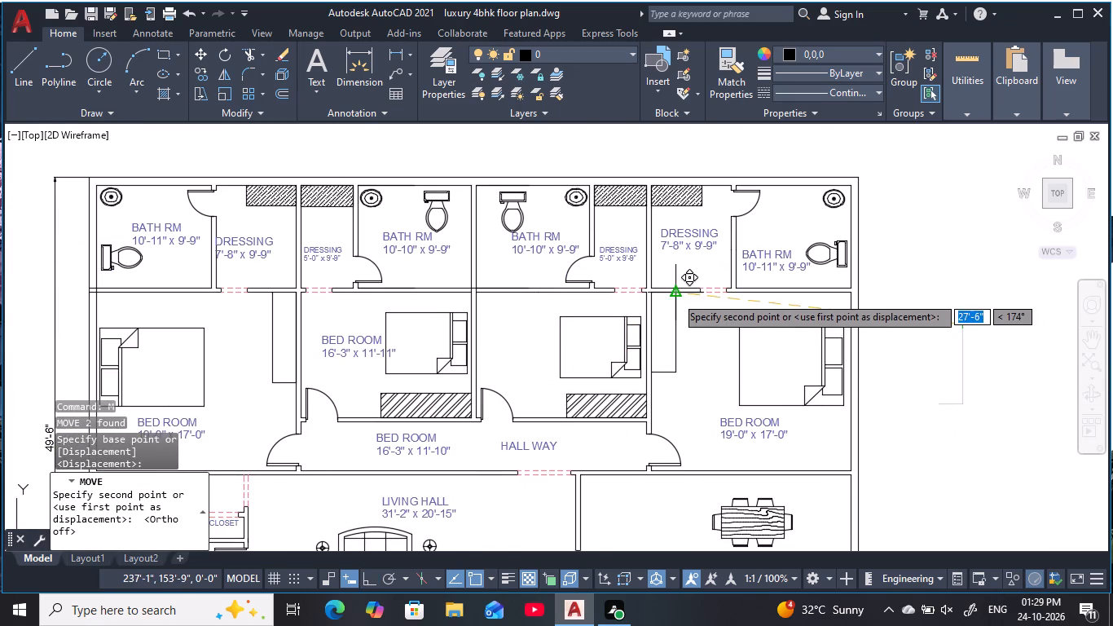
scroll(673, 298, "up", 2)
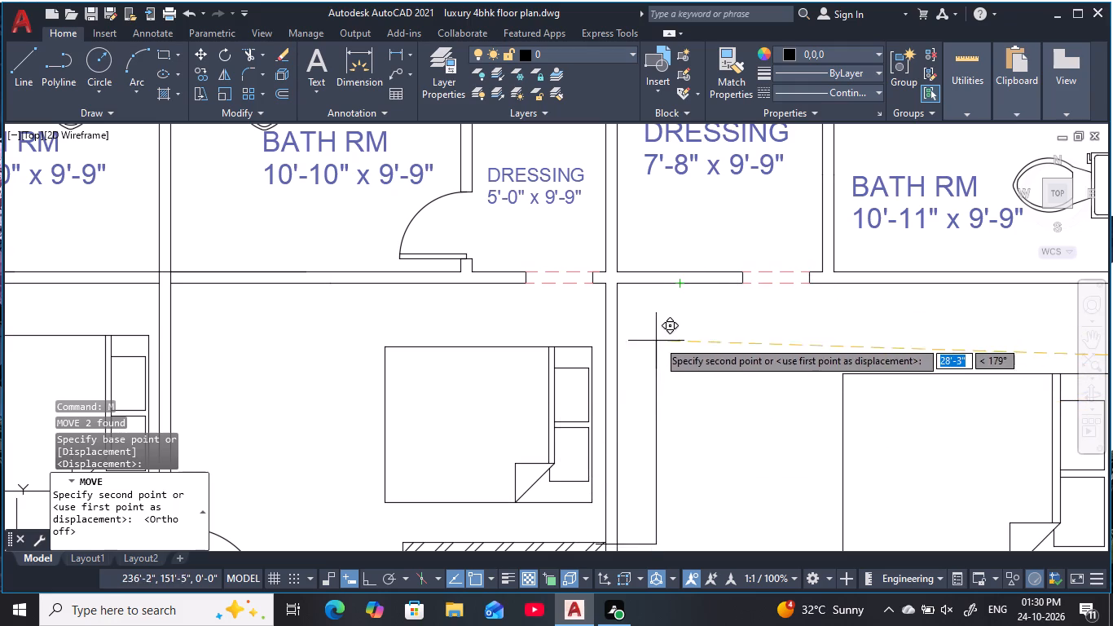
left_click(676, 291)
key("Escape")
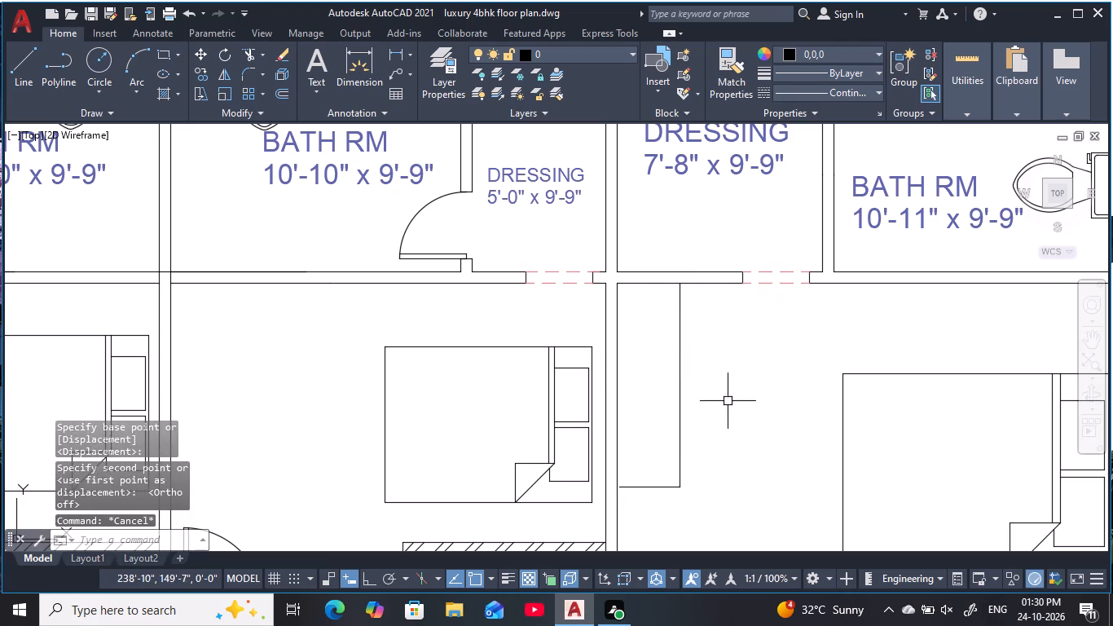
key("Escape")
key("Escape")
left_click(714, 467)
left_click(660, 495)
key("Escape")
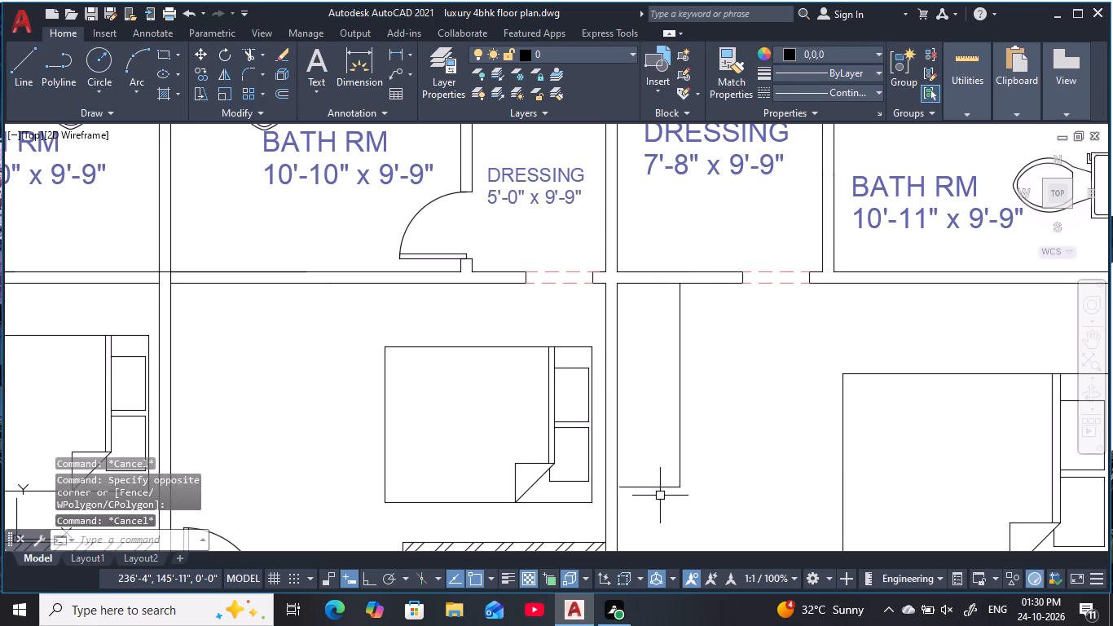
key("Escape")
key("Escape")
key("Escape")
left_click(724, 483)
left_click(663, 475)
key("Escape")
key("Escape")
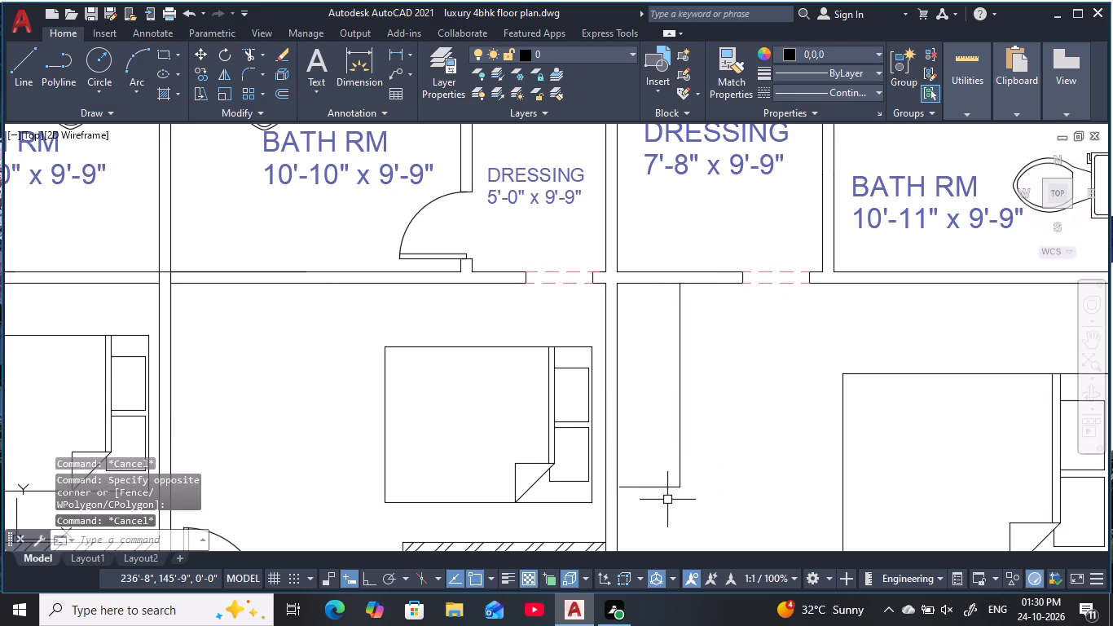
Extend the wardrobe outline's south edge in both directions, west to the bedroom wall and east to the bed.
type("EX")
key("space")
left_click(668, 489)
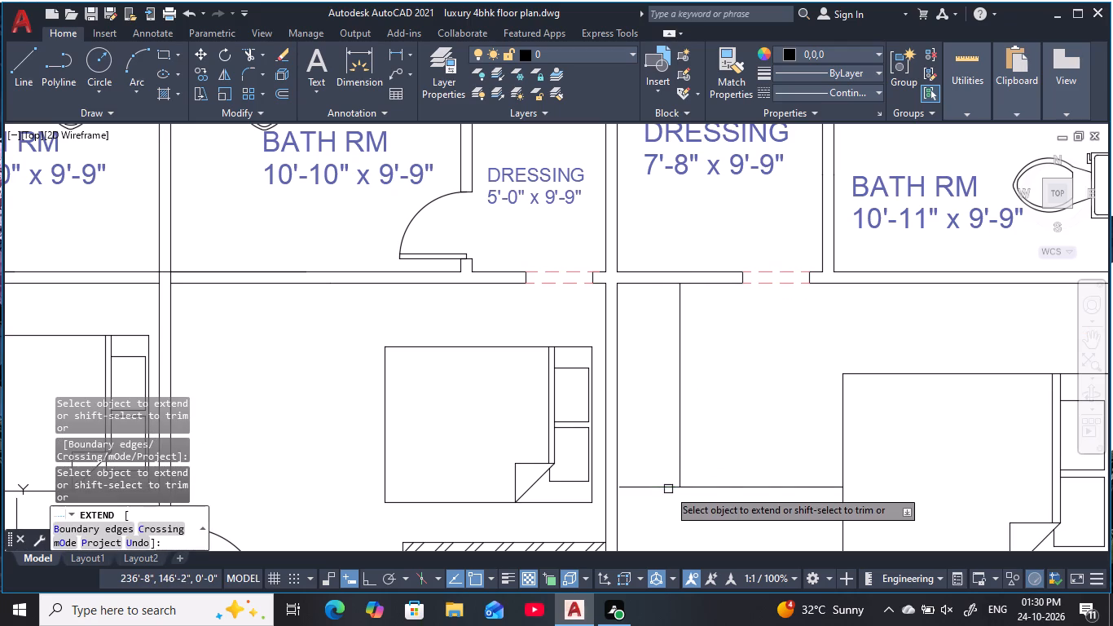
left_click(640, 487)
key("Escape")
key("Escape")
key("Escape")
Trim the south edge's excess between the wardrobe's east side and the bed in the eastern 19'-0" x 17'-0" bedroom.
key("t")
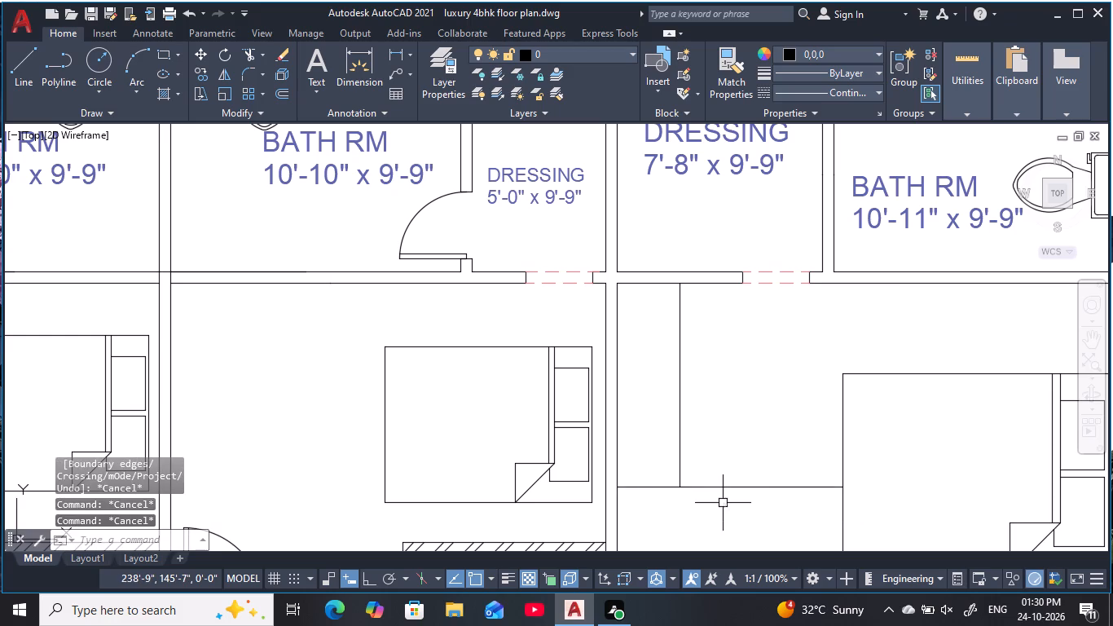
key("r")
key("space")
left_click(738, 510)
left_click(716, 444)
key("Escape")
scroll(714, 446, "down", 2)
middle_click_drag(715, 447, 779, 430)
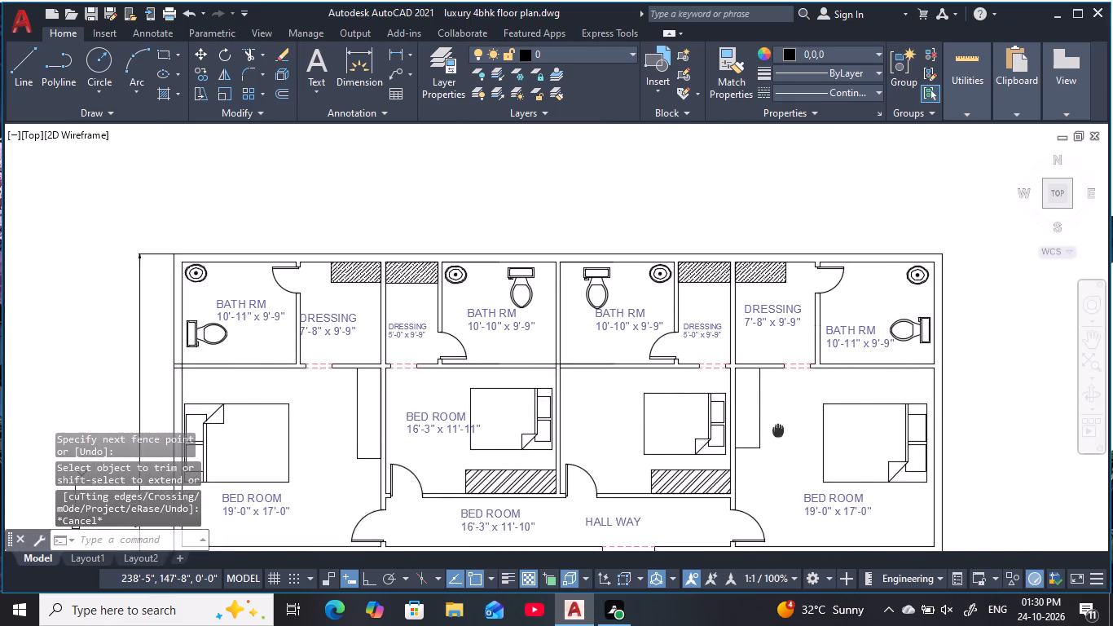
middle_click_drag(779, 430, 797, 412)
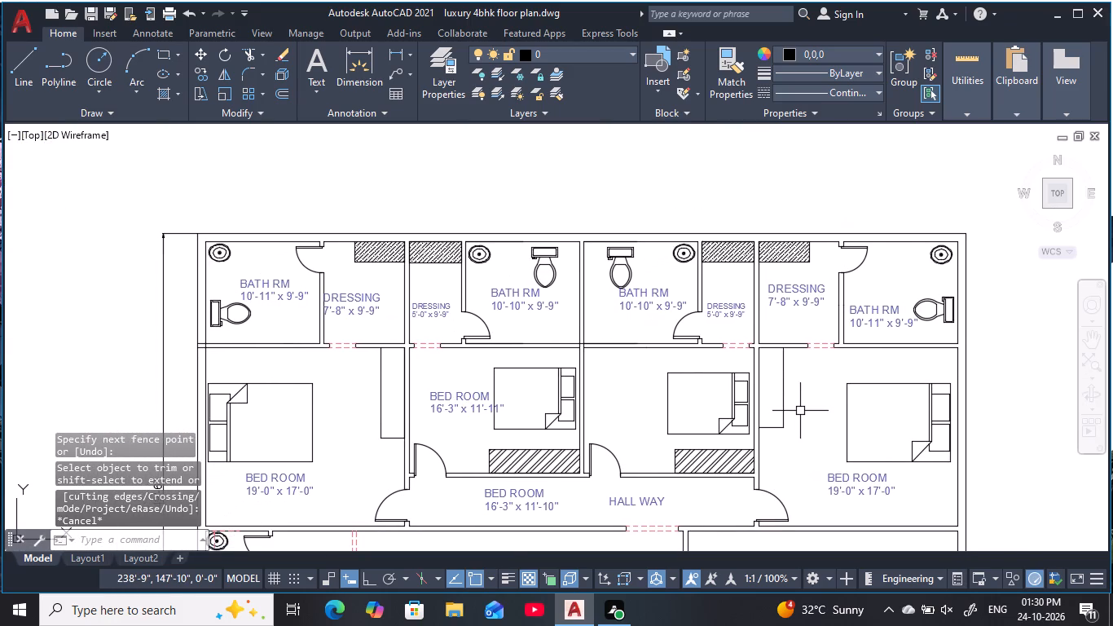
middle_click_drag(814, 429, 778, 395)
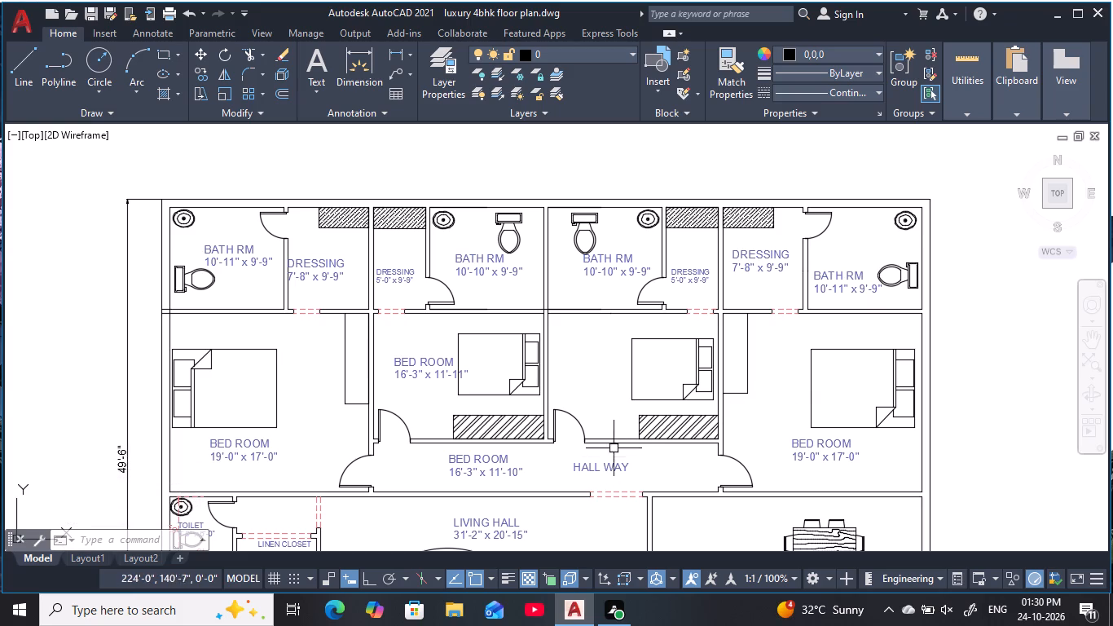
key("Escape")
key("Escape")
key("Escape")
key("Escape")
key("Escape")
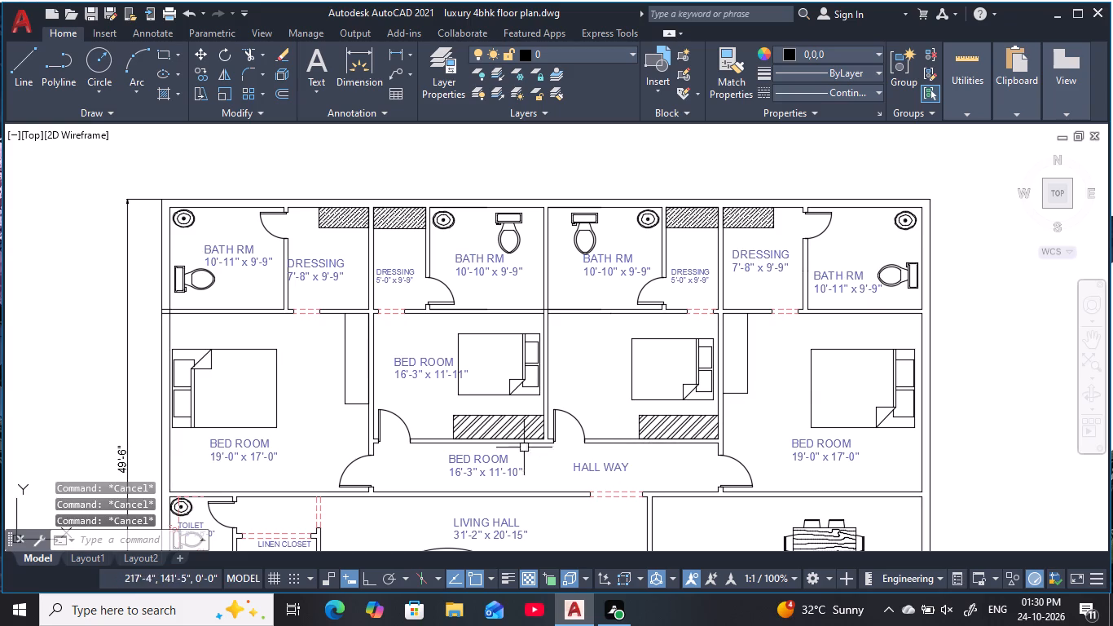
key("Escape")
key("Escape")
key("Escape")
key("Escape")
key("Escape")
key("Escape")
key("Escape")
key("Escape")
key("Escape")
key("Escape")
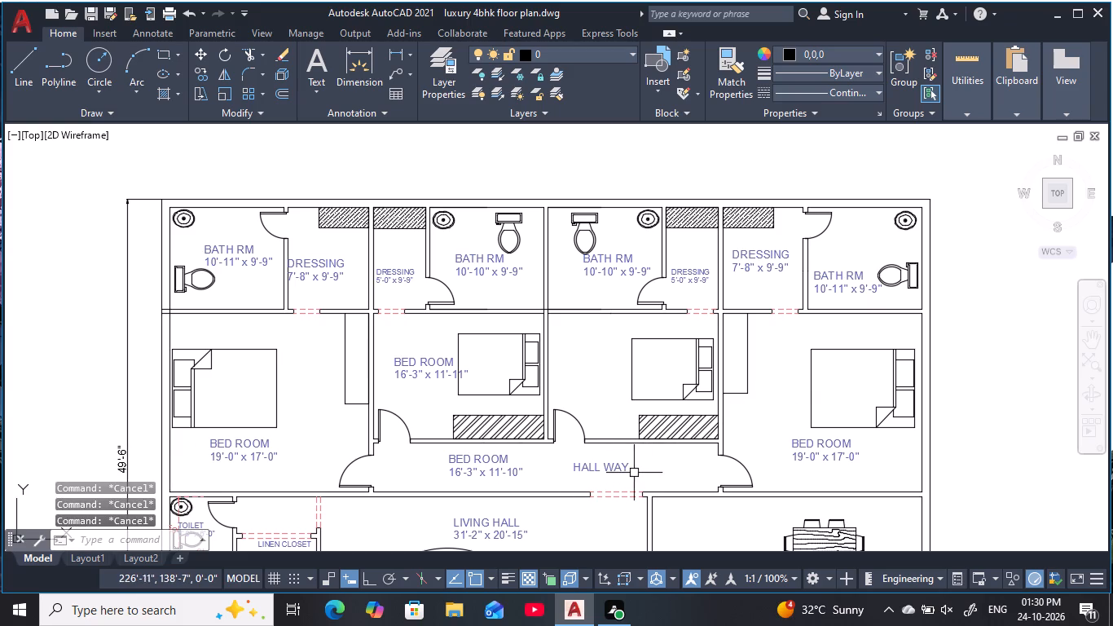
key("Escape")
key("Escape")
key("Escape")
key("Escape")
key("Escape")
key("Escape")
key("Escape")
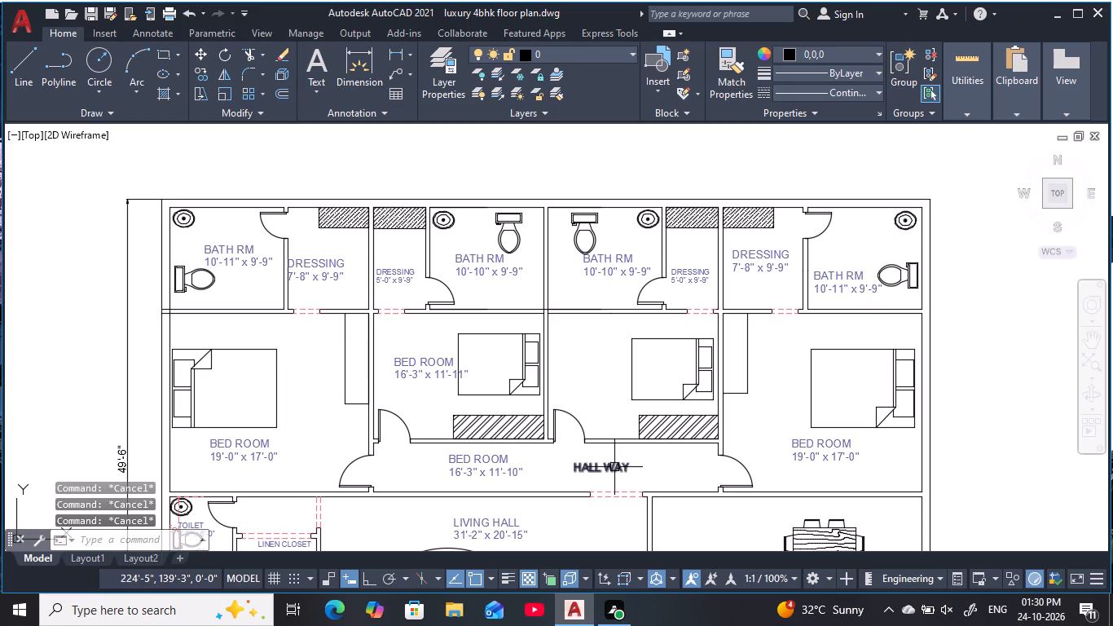
Hatch the empty wardrobe outlines in the western and eastern 19'-0" x 17'-0" bedrooms with the current diagonal line pattern.
type("H")
key("space")
scroll(341, 372, "up", 1)
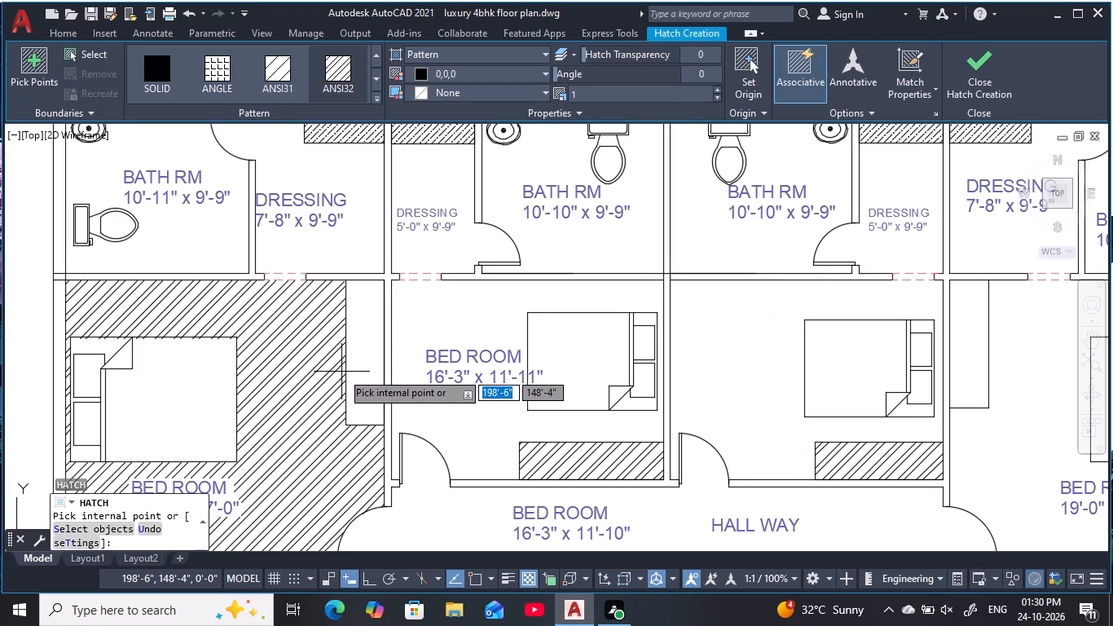
left_click(356, 358)
scroll(765, 415, "down", 2)
middle_click_drag(739, 420, 530, 424)
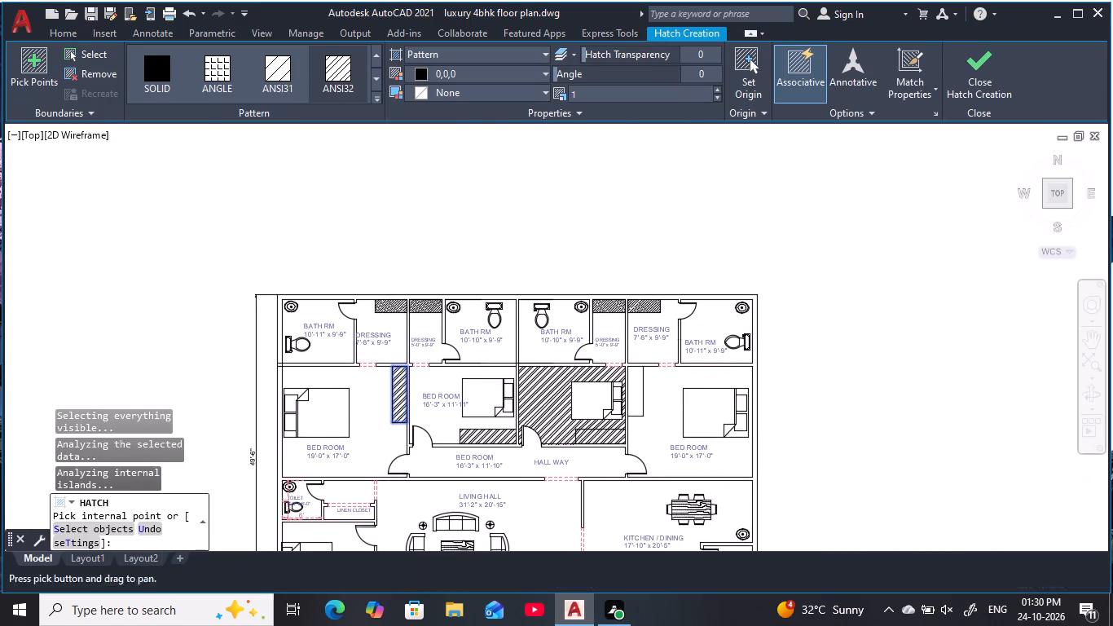
left_click(637, 401)
key("Escape")
key("Escape")
key("Escape")
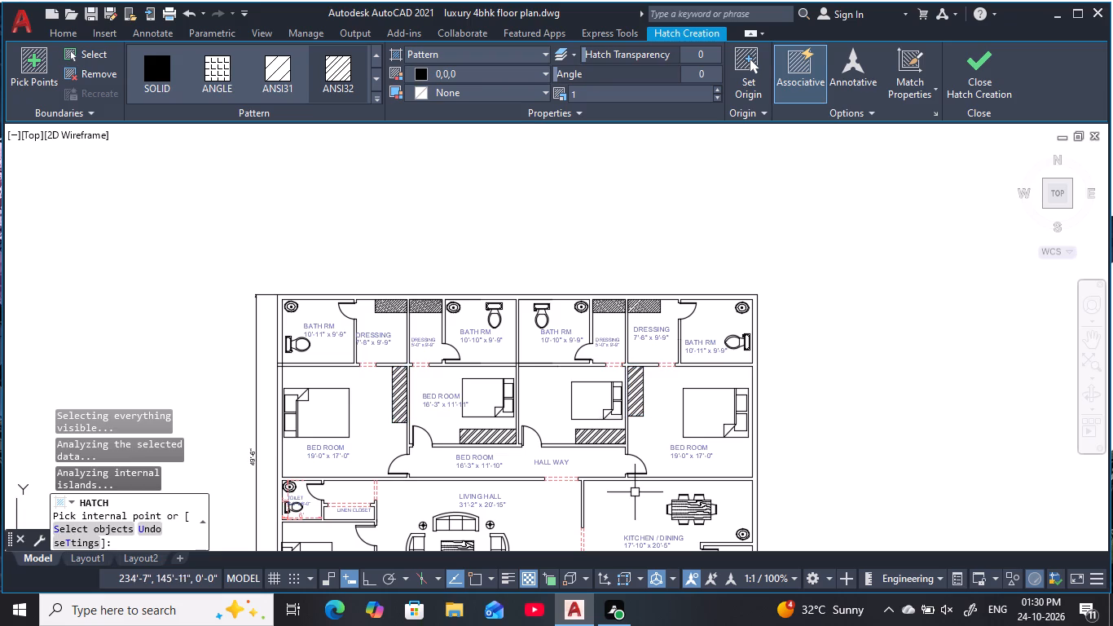
key("Escape")
key("Escape")
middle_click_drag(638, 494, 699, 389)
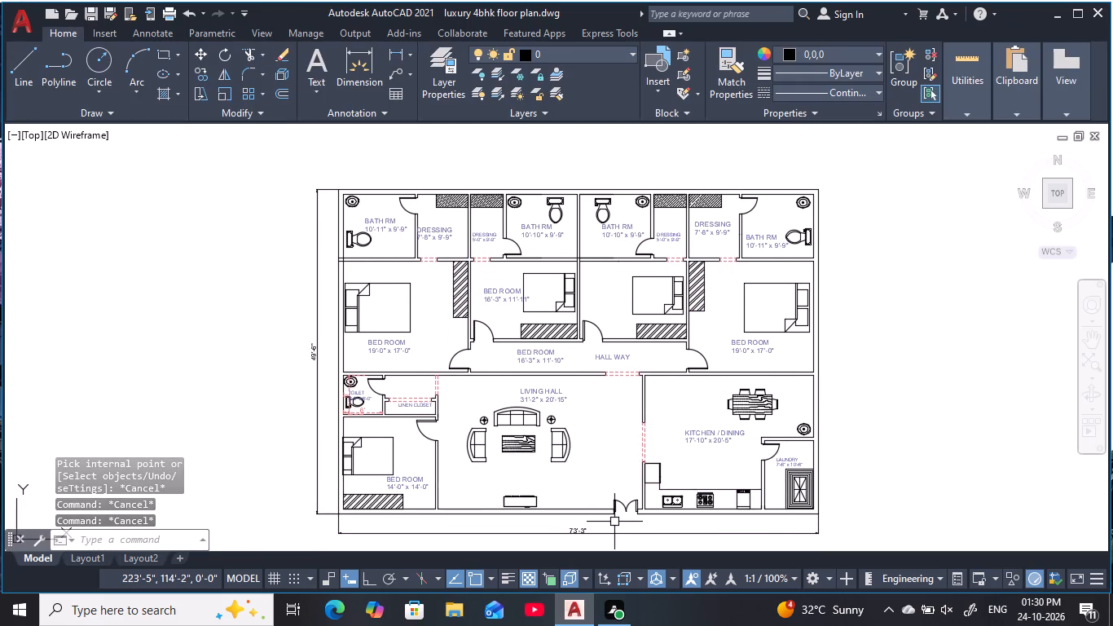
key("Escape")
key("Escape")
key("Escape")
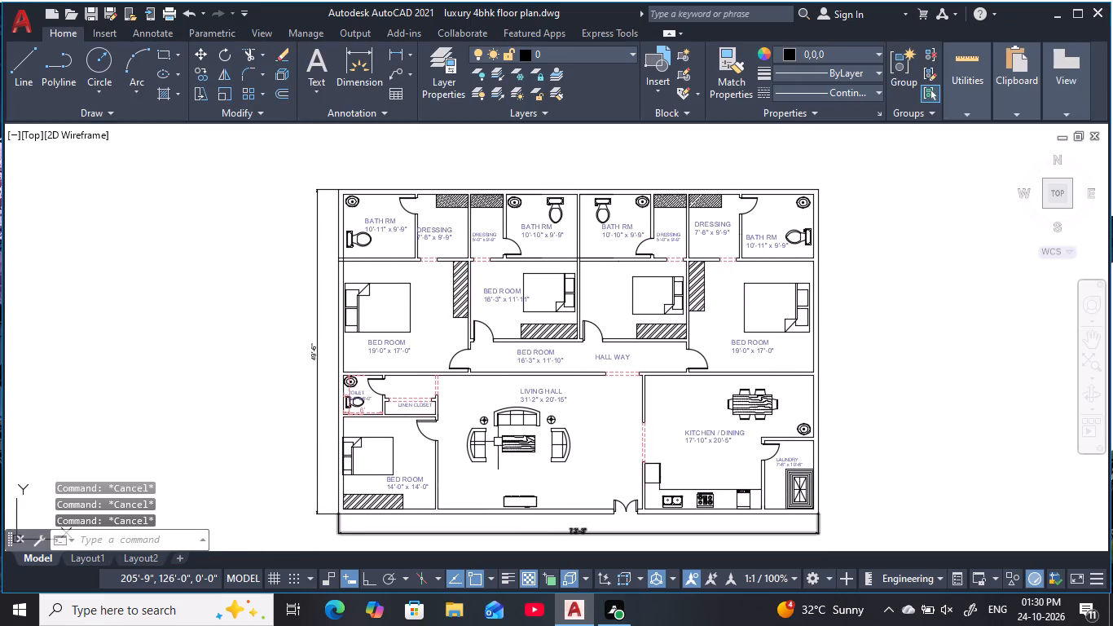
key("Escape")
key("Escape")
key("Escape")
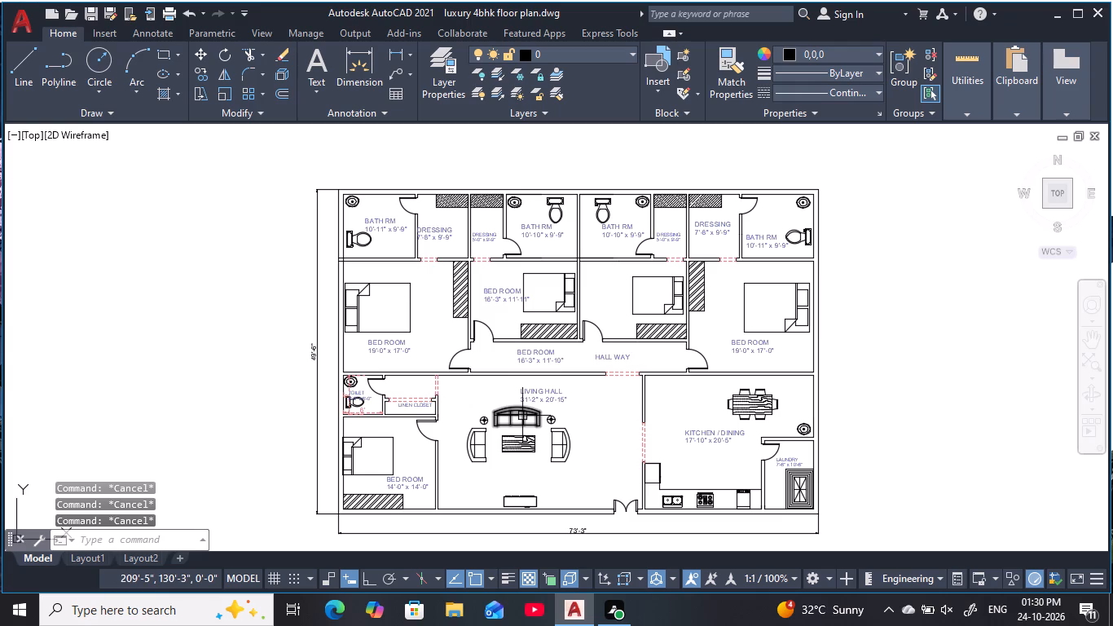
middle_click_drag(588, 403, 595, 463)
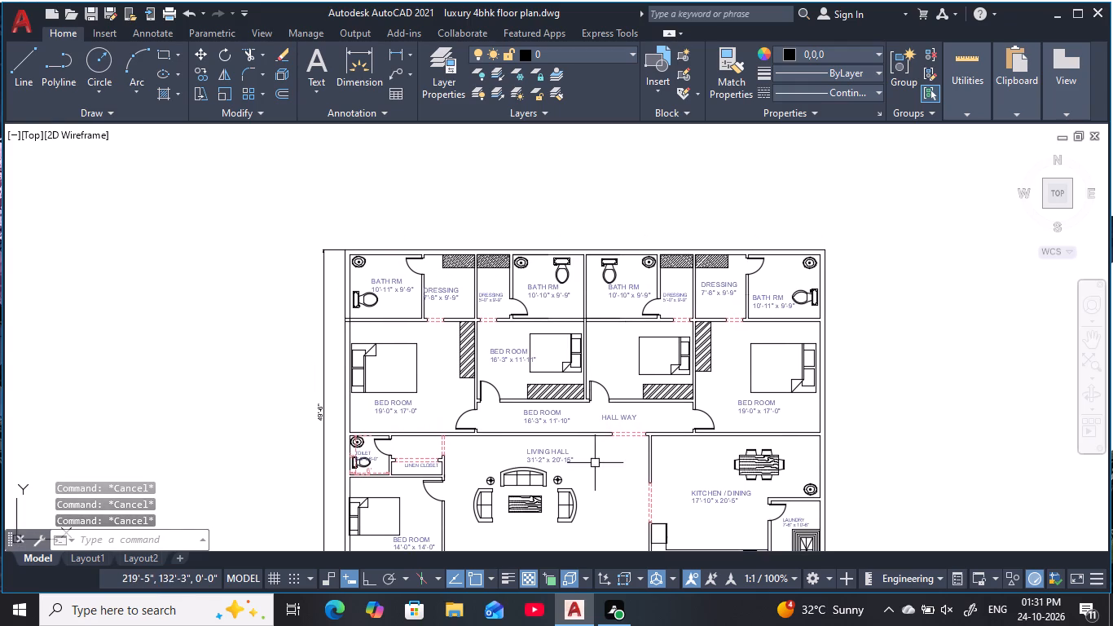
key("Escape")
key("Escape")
Move the two-line label BED ROOM 16'-3" x 11'-10" from the hallway into the unlabelled bedroom to the northeast, west of its bed.
scroll(560, 426, "up", 2)
left_click(534, 399)
left_click(536, 419)
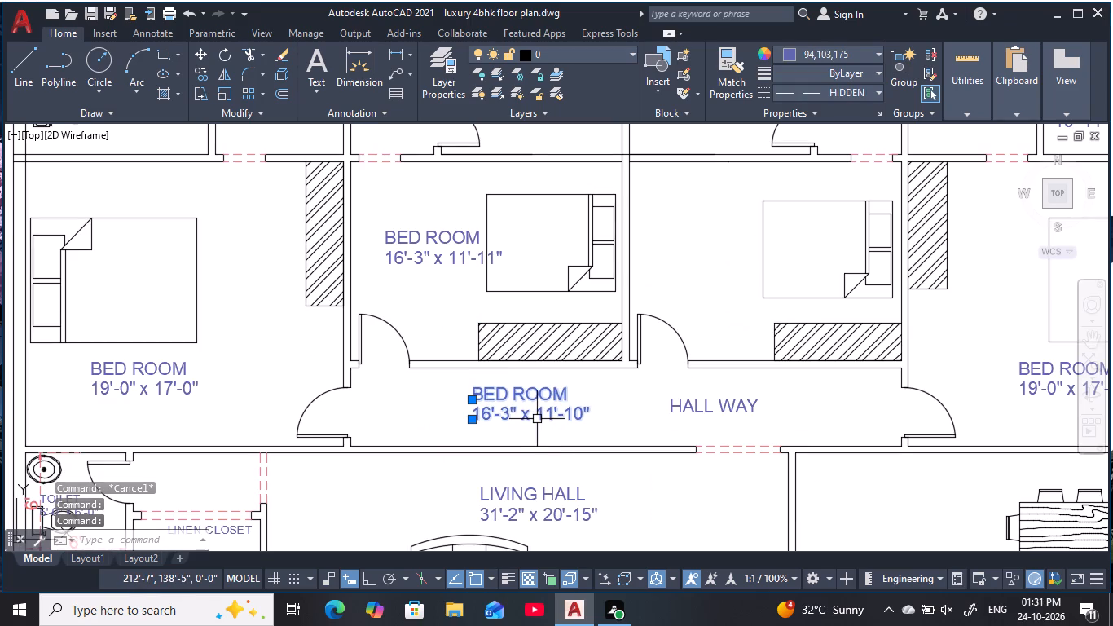
type("M")
key("space")
left_click(533, 400)
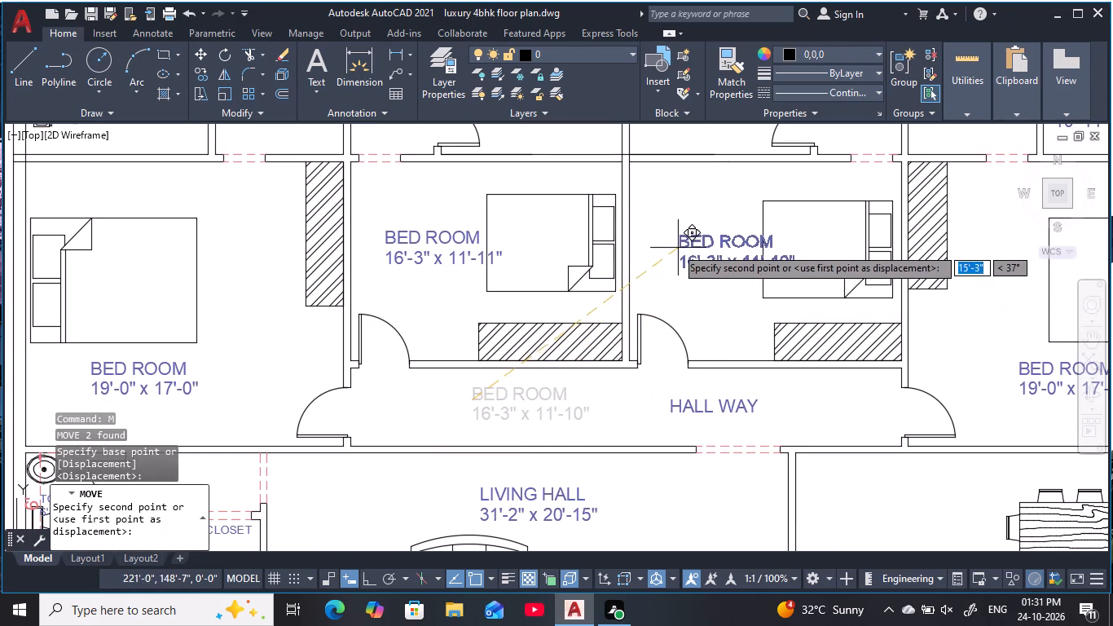
left_click(642, 239)
key("Escape")
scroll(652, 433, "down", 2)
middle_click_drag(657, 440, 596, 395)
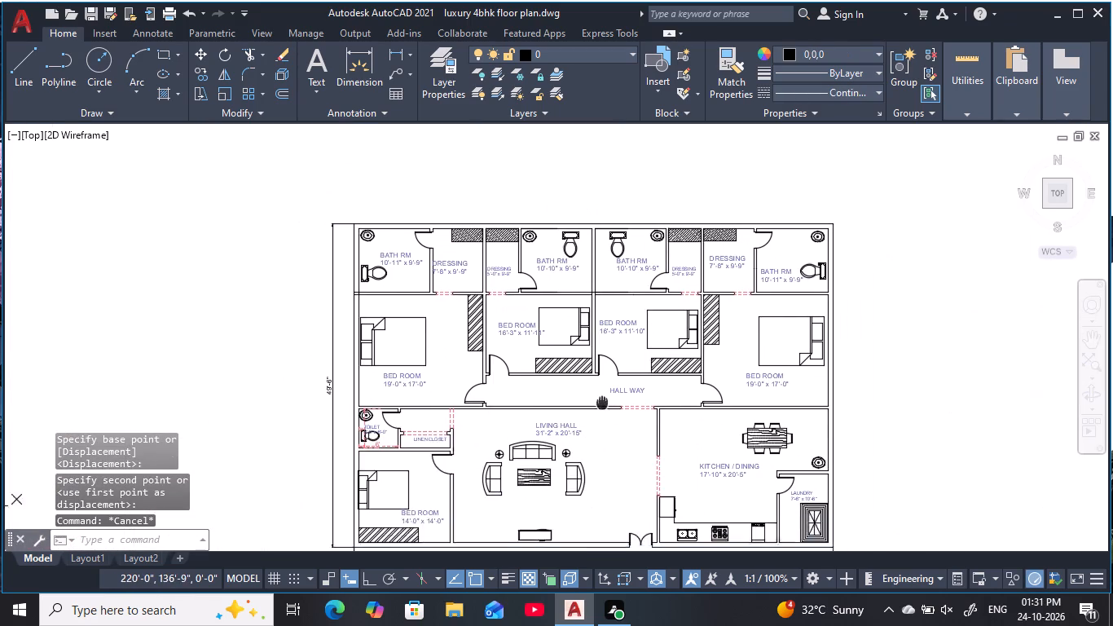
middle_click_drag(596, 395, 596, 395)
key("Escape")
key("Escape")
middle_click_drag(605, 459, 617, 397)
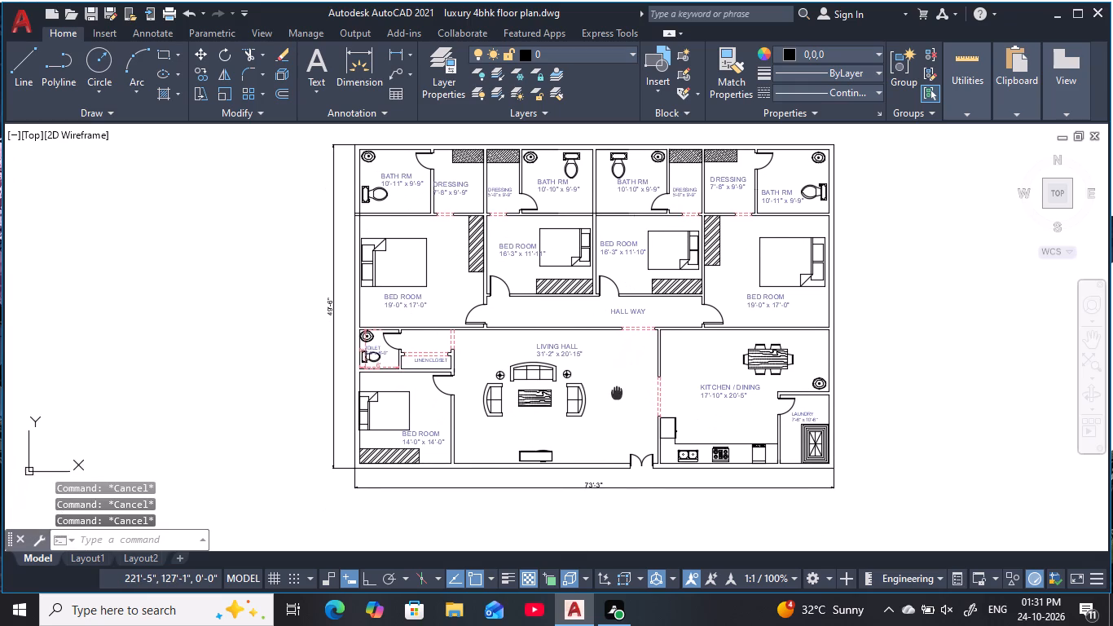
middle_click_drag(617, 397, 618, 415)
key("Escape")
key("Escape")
Query the drawing's log file name with the LOGFILENAME system variable.
key("l")
key("o")
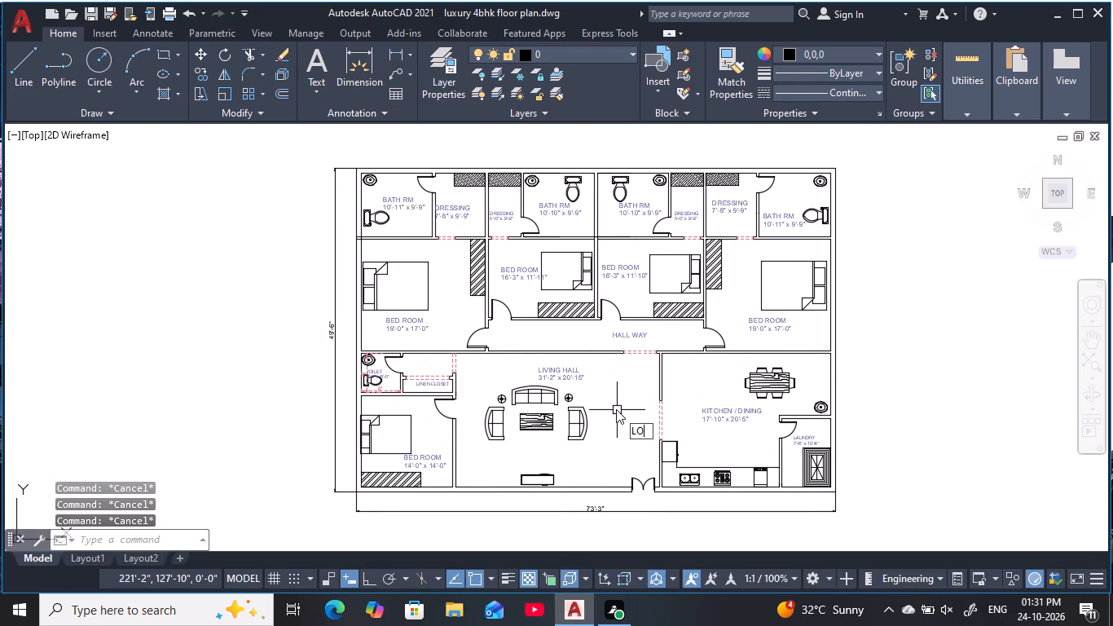
key("g")
type("NAME")
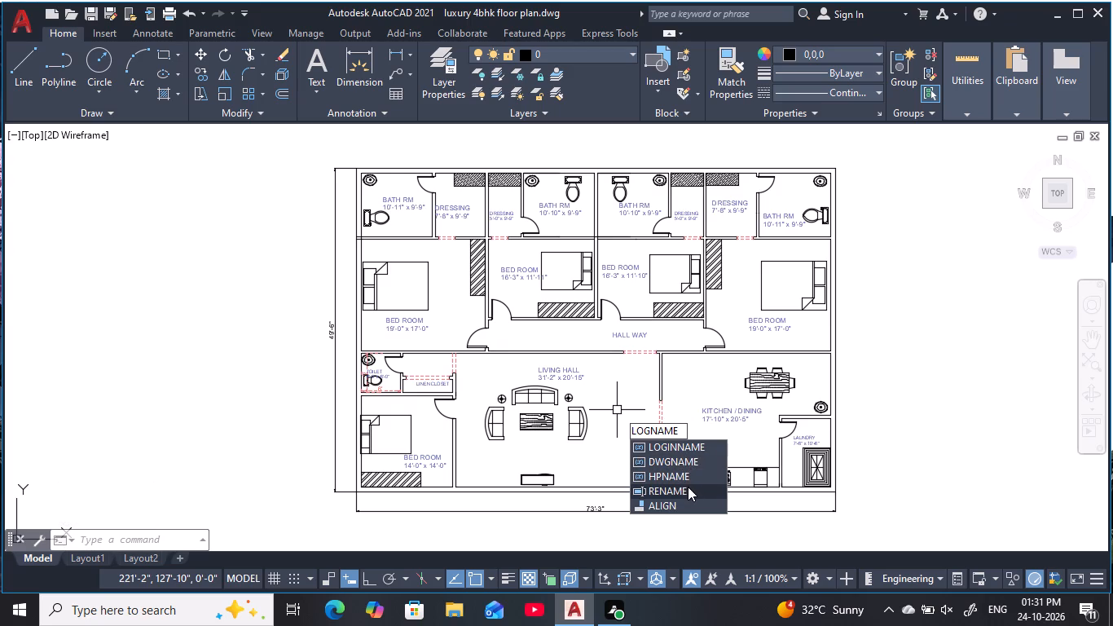
key("BackSpace")
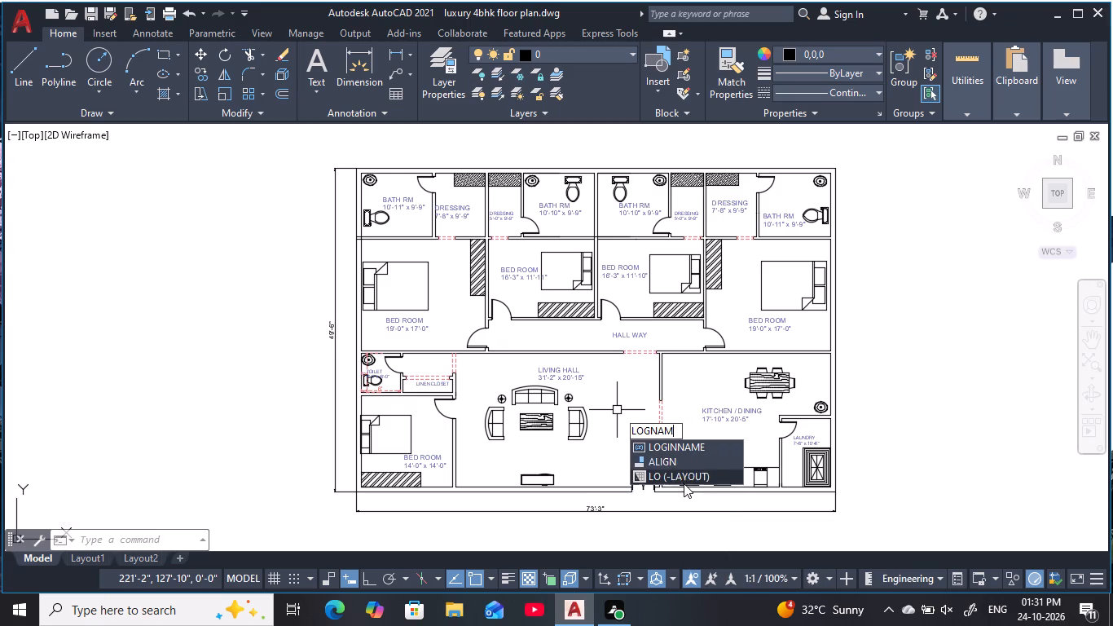
key("BackSpace")
key("BackSpace")
key("BackSpace")
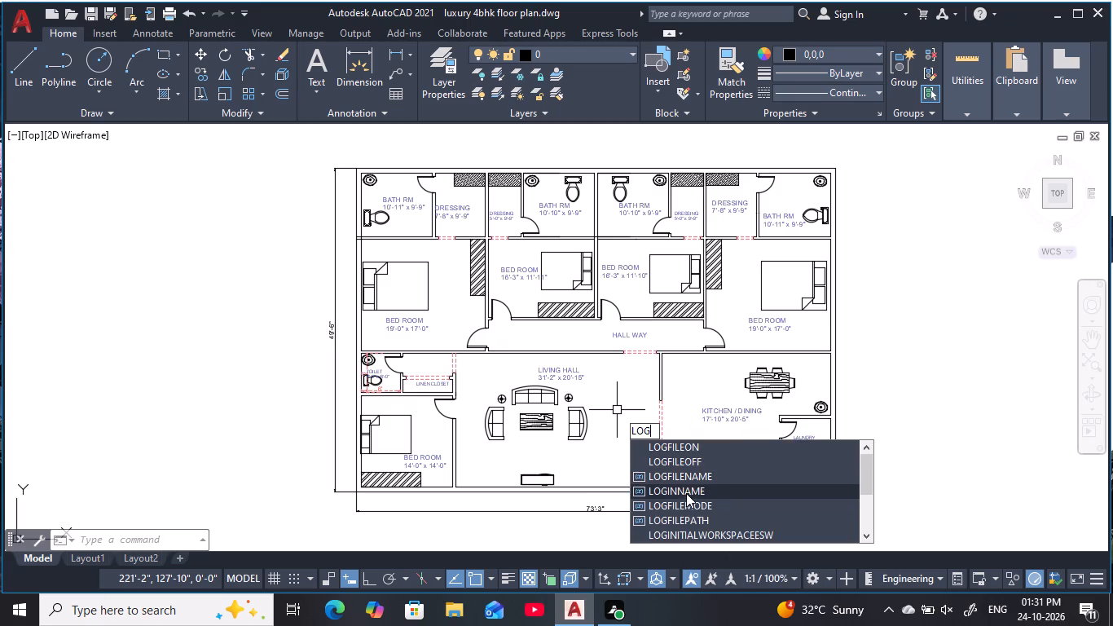
left_click(686, 480)
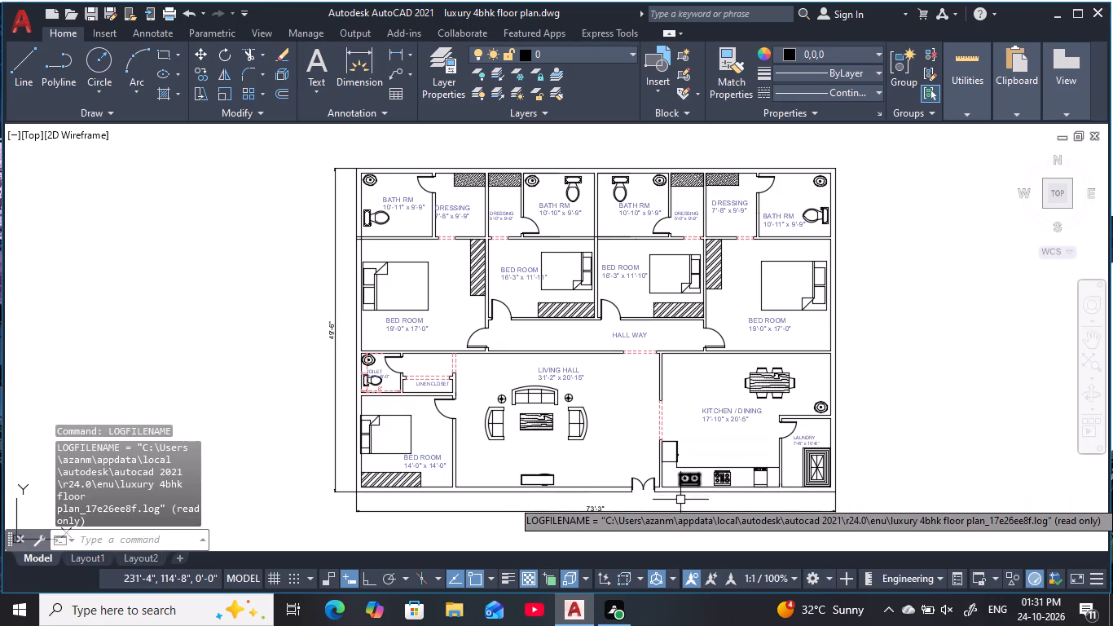
key("Return")
key("Escape")
key("Escape")
key("Escape")
key("Escape")
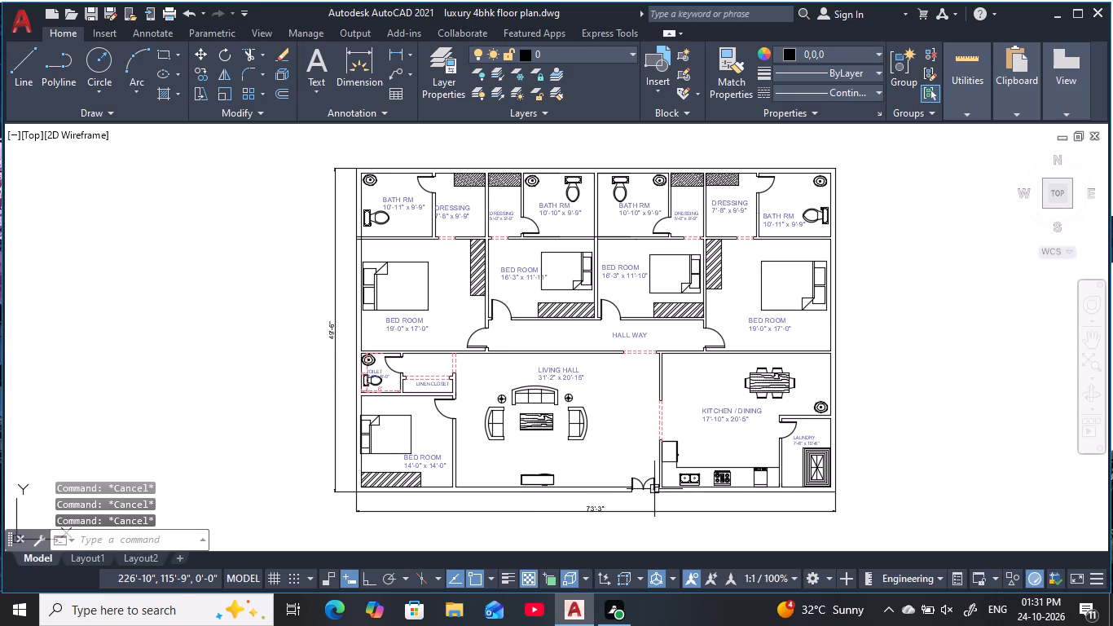
key("Escape")
key("Escape")
key("Escape")
key("Escape")
key("Escape")
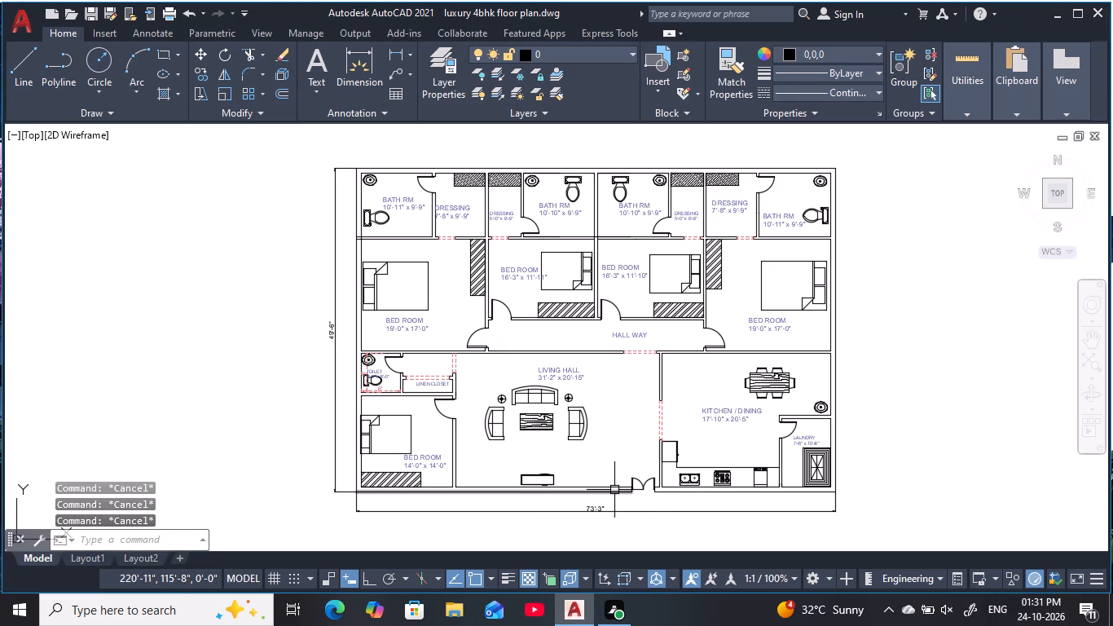
Turn off command log file recording with LOGFILEOFF.
type("LO")
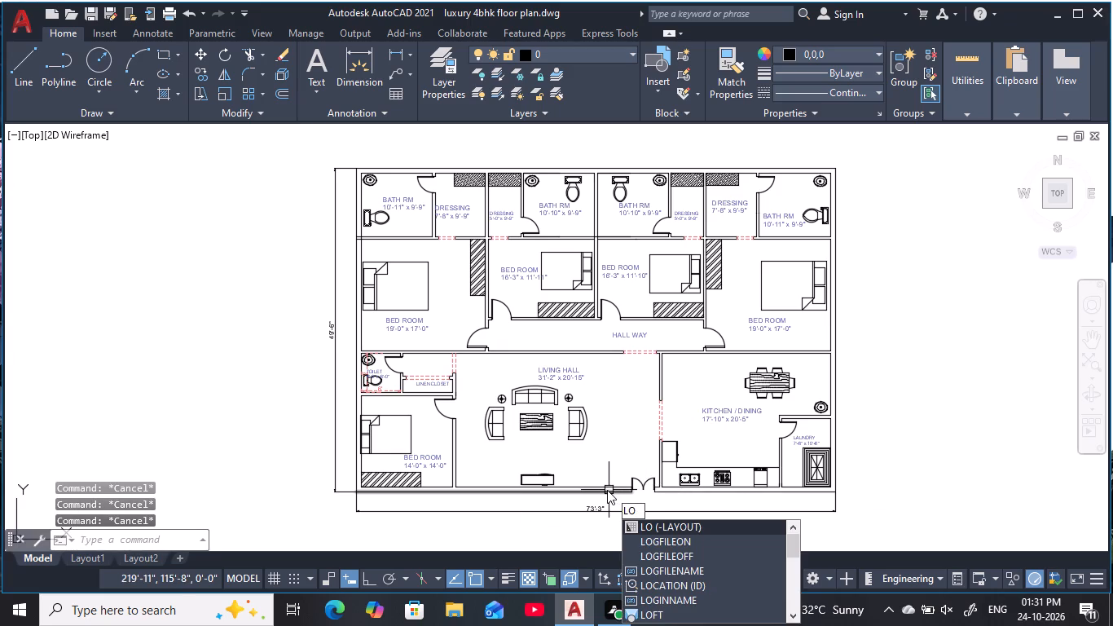
key("g")
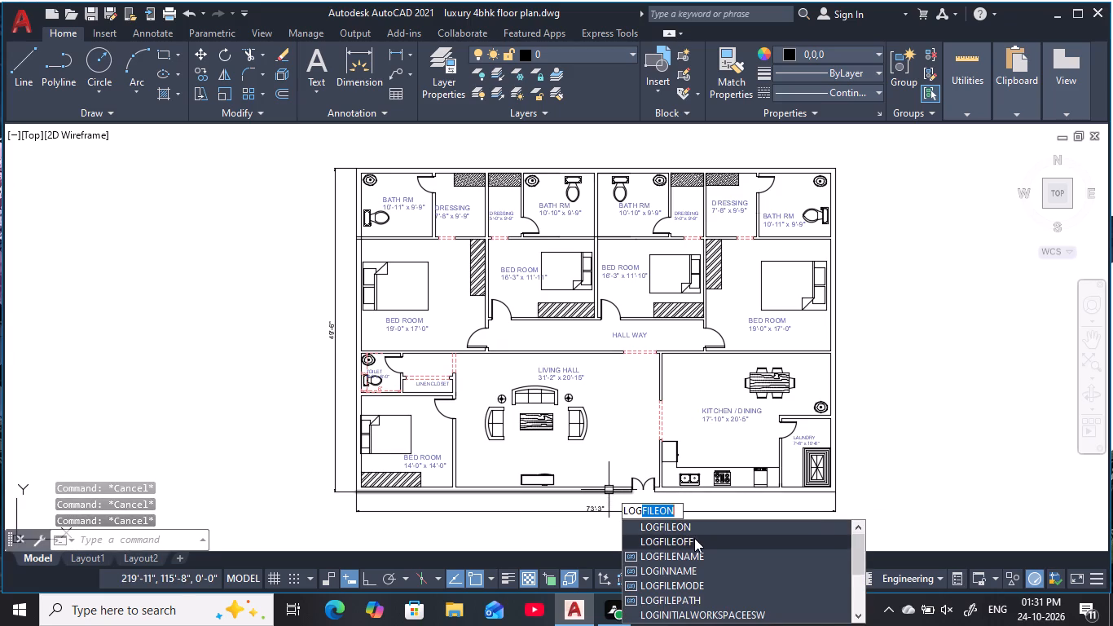
left_click(694, 538)
key("Escape")
key("Escape")
key("Escape")
key("Escape")
key("Escape")
key("Escape")
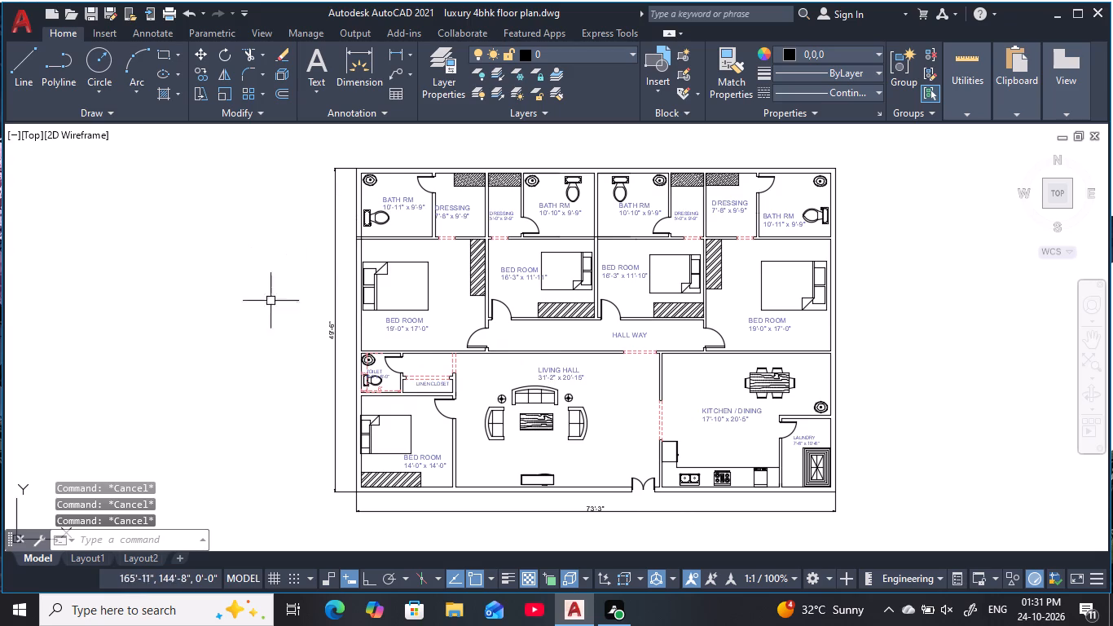
Save the floor plan drawing under its current name.
key("ctrl+s")
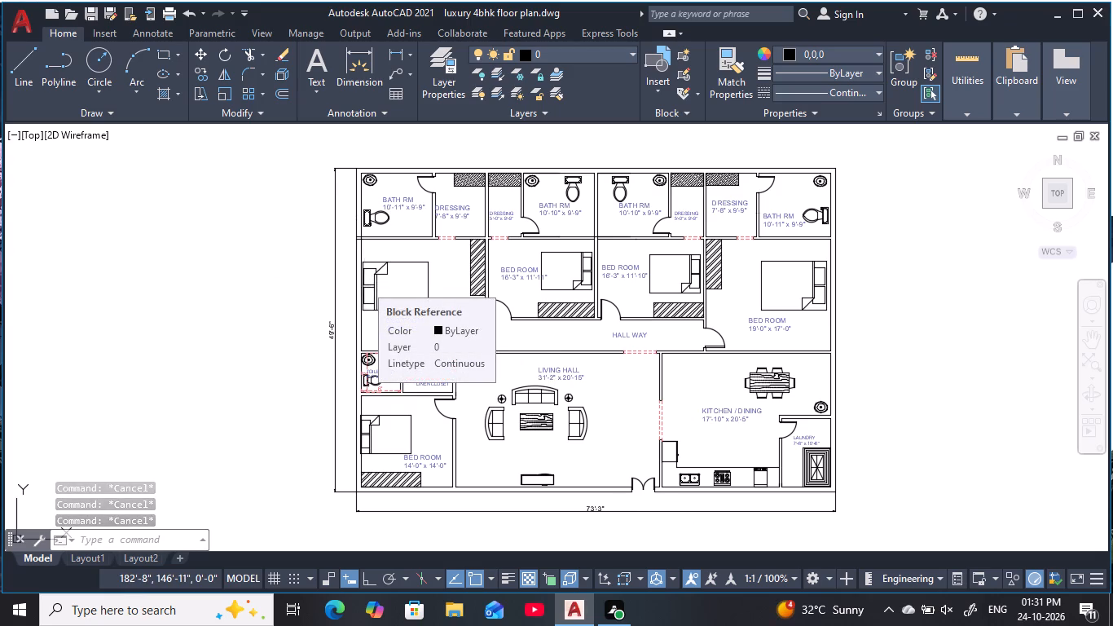
key("Escape")
key("Escape")
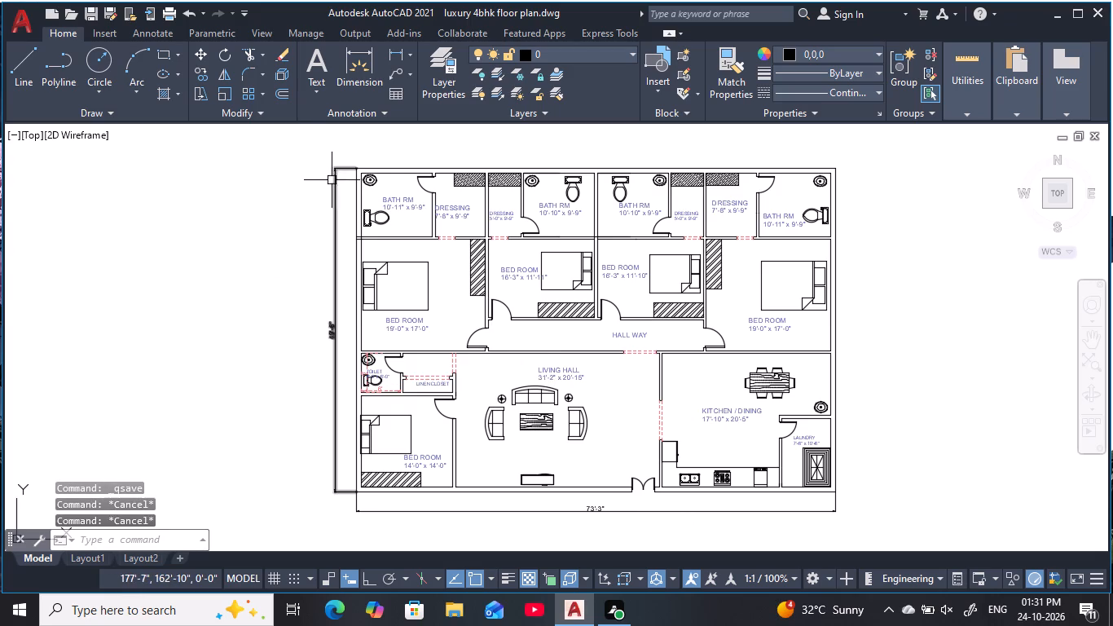
key("Escape")
Set up a plot to DWG To PDF.pc3 using a window around the whole dimensioned floor plan, centred, in landscape orientation.
left_click(169, 19)
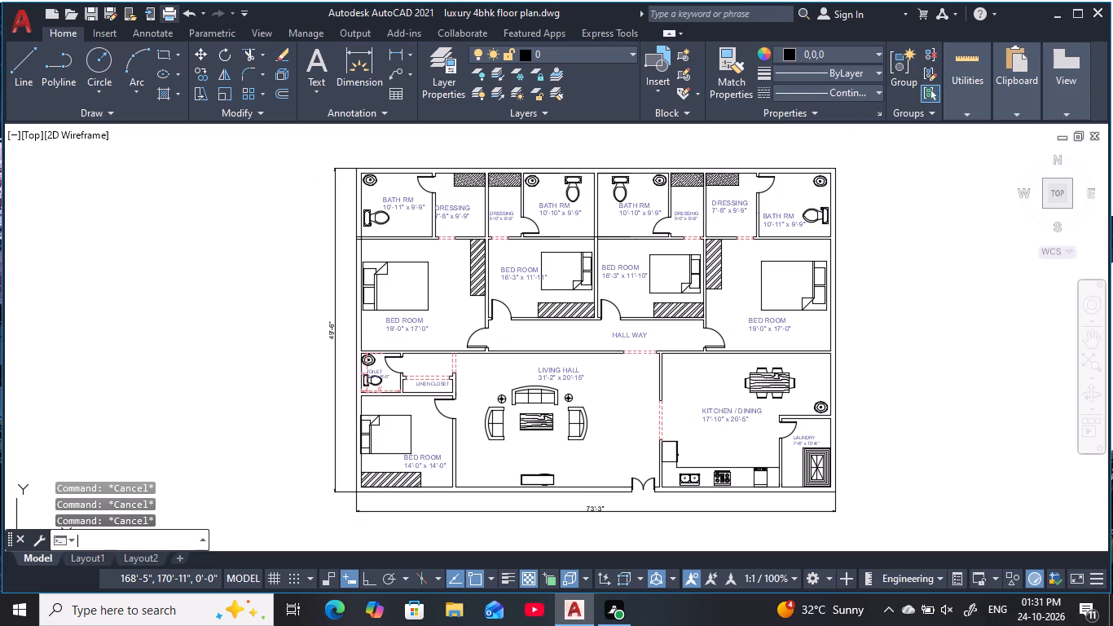
left_click(396, 183)
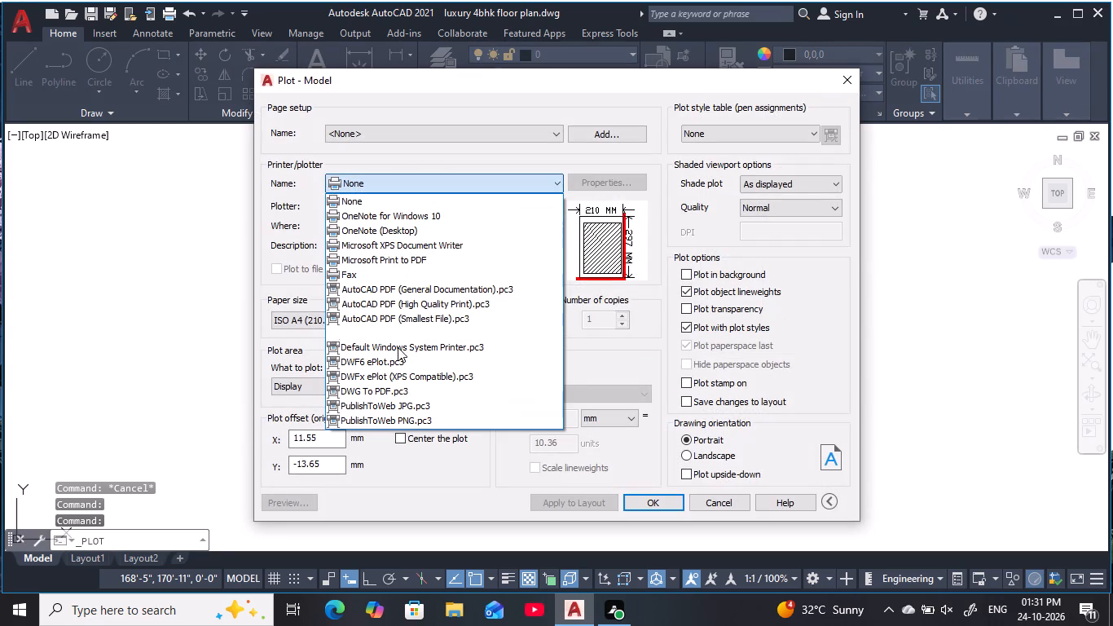
left_click(408, 390)
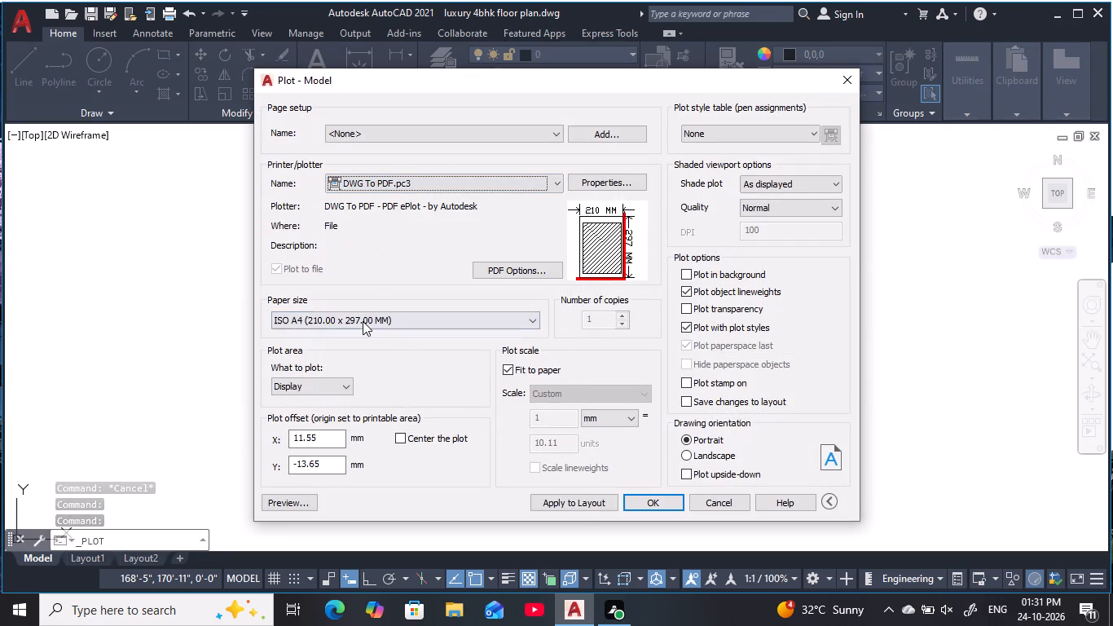
left_click(341, 387)
left_click(323, 431)
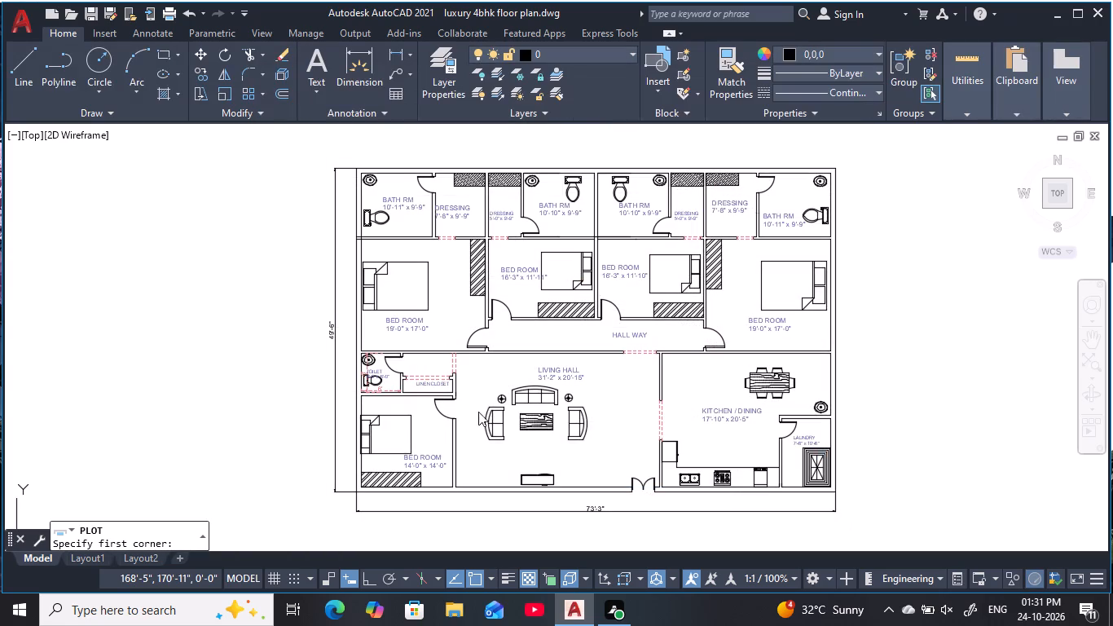
left_click(305, 152)
left_click(871, 529)
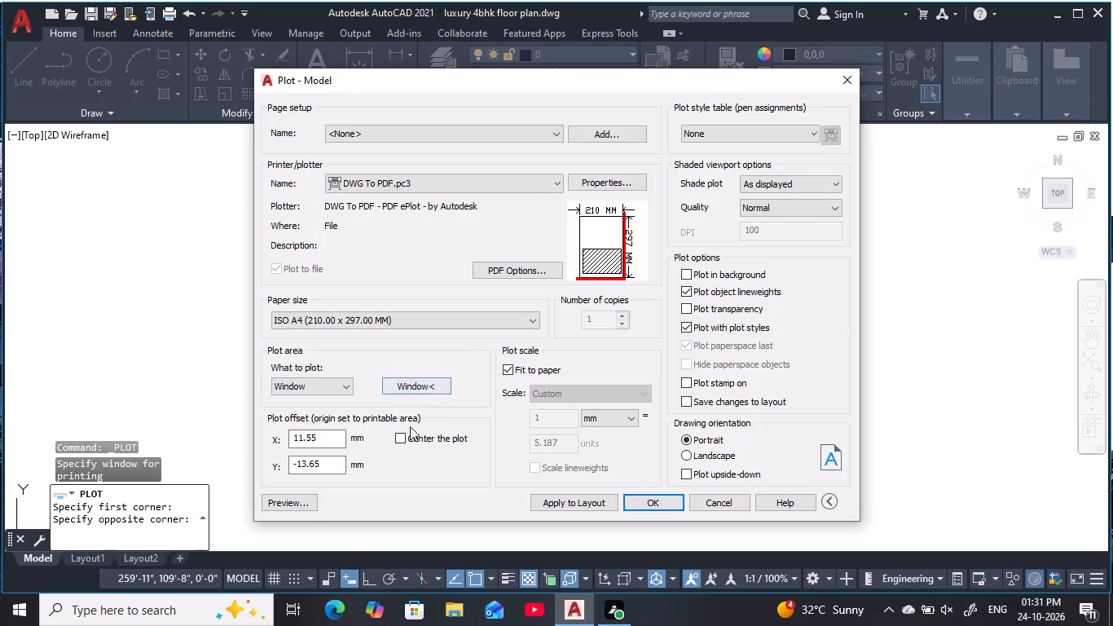
left_click(403, 439)
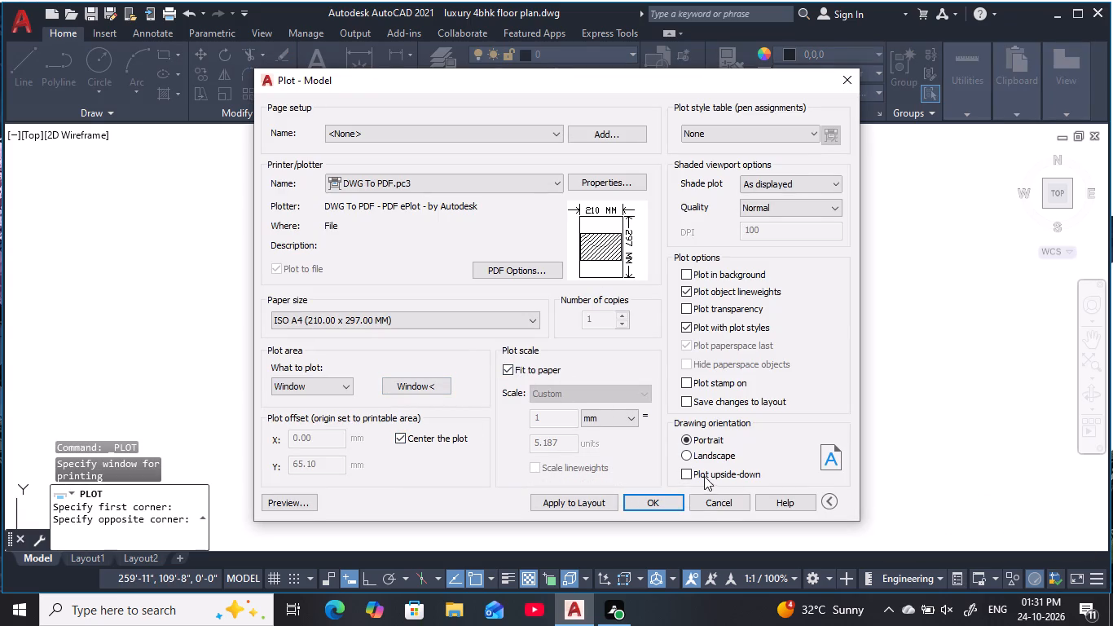
left_click(688, 455)
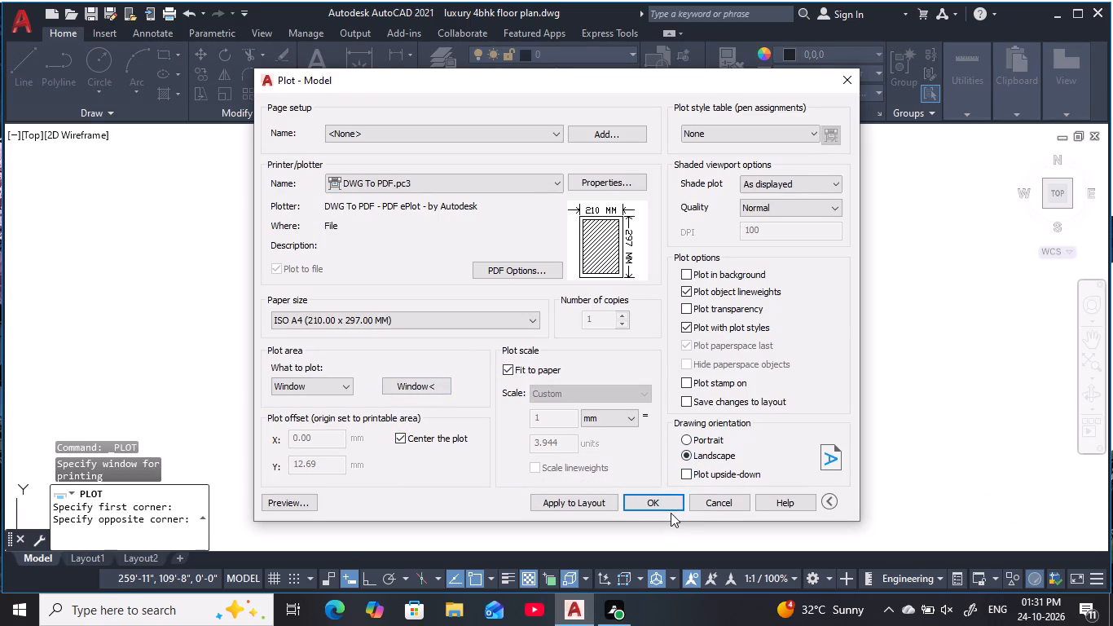
Plot the floor plan to the PDF file luxury 4bhk floor plan-Model.pdf in the Documents folder.
left_click(667, 507)
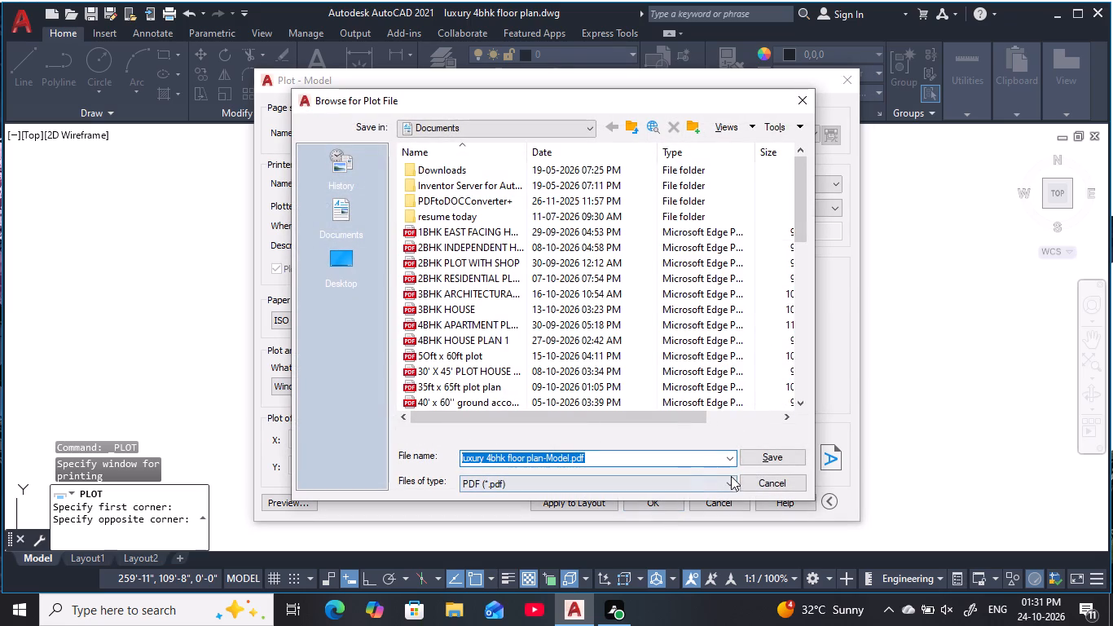
left_click(603, 461)
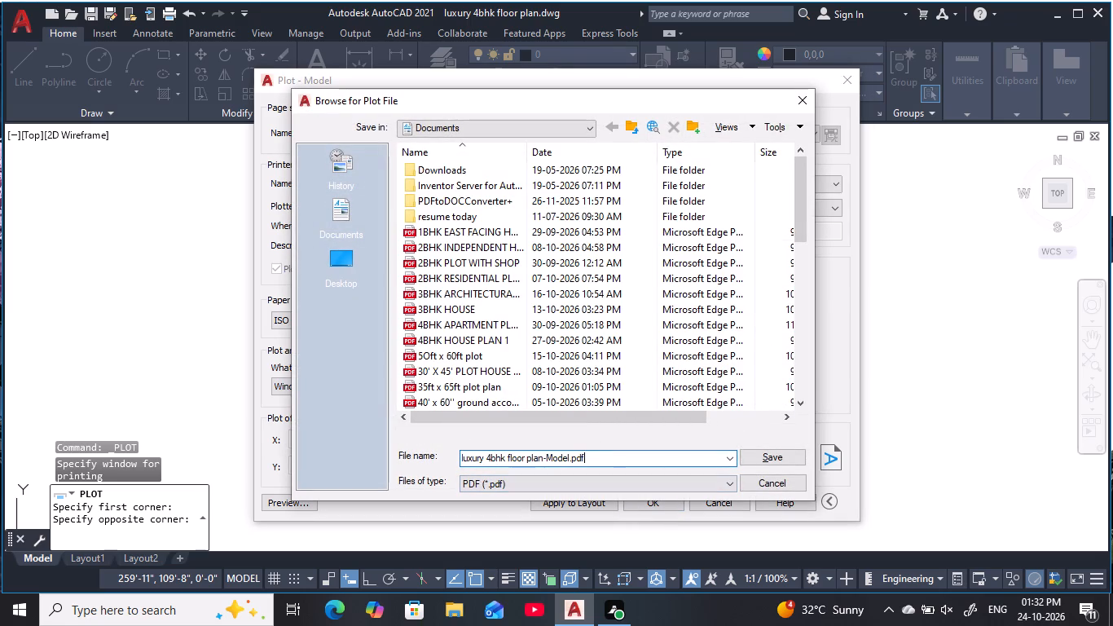
left_click(765, 458)
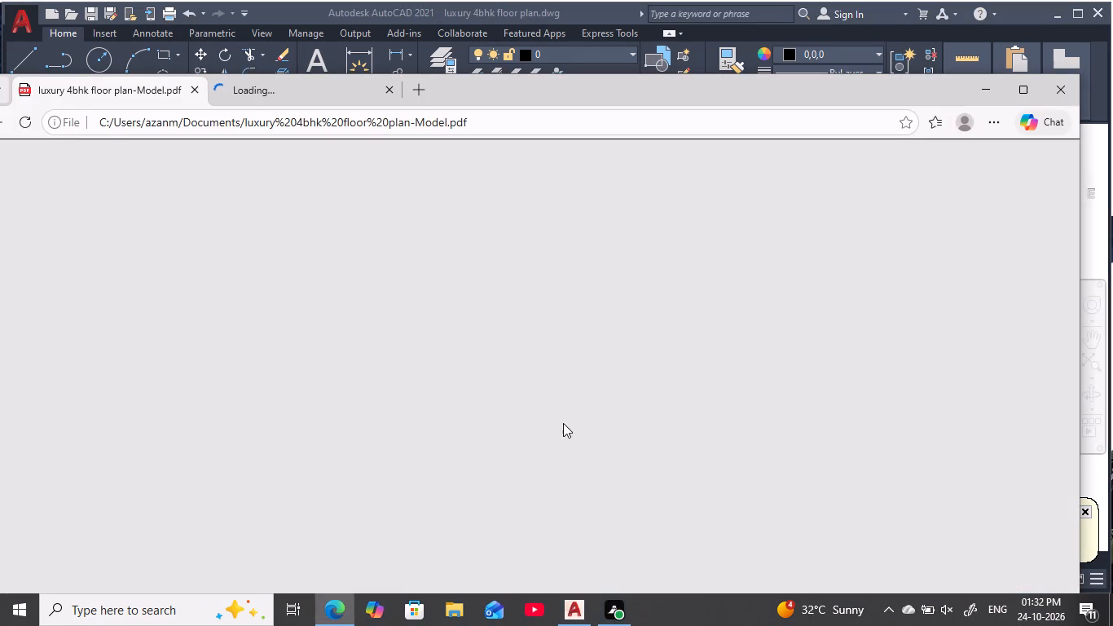
Check the plotted floor plan PDF from top to bottom in Microsoft Edge and close the viewer.
scroll(595, 445, "down", 3)
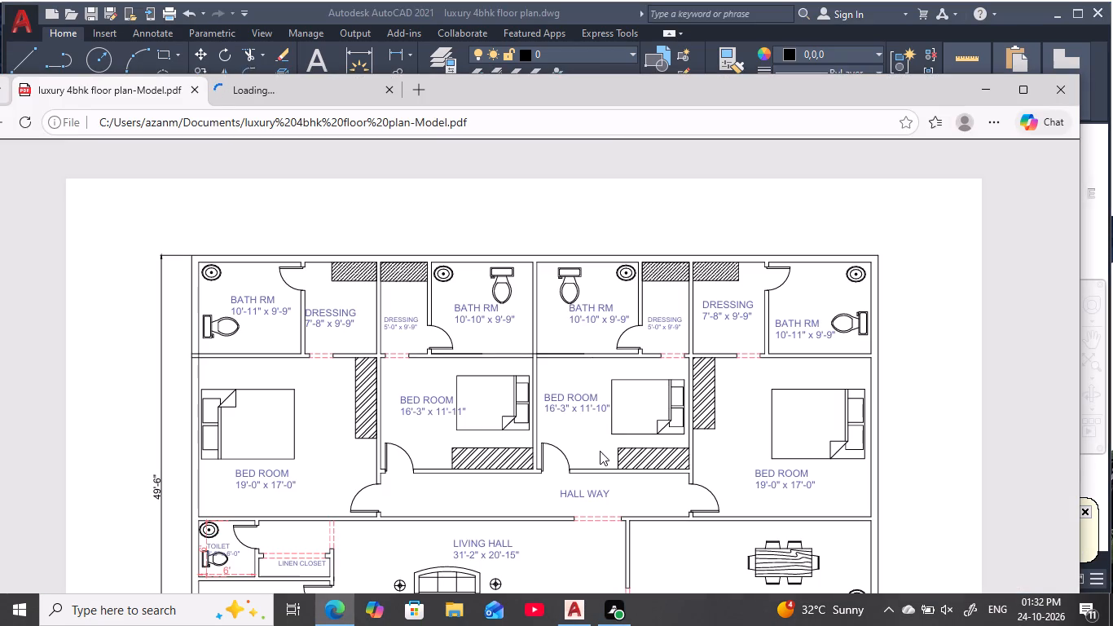
scroll(601, 447, "down", 5)
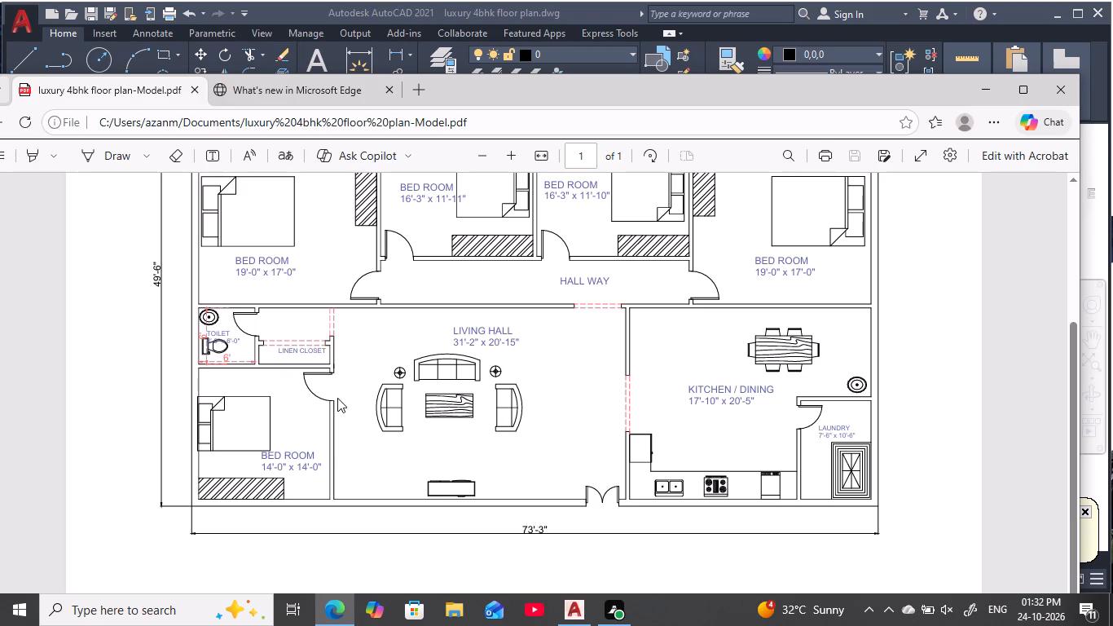
scroll(337, 398, "up", 3)
scroll(337, 398, "down", 2)
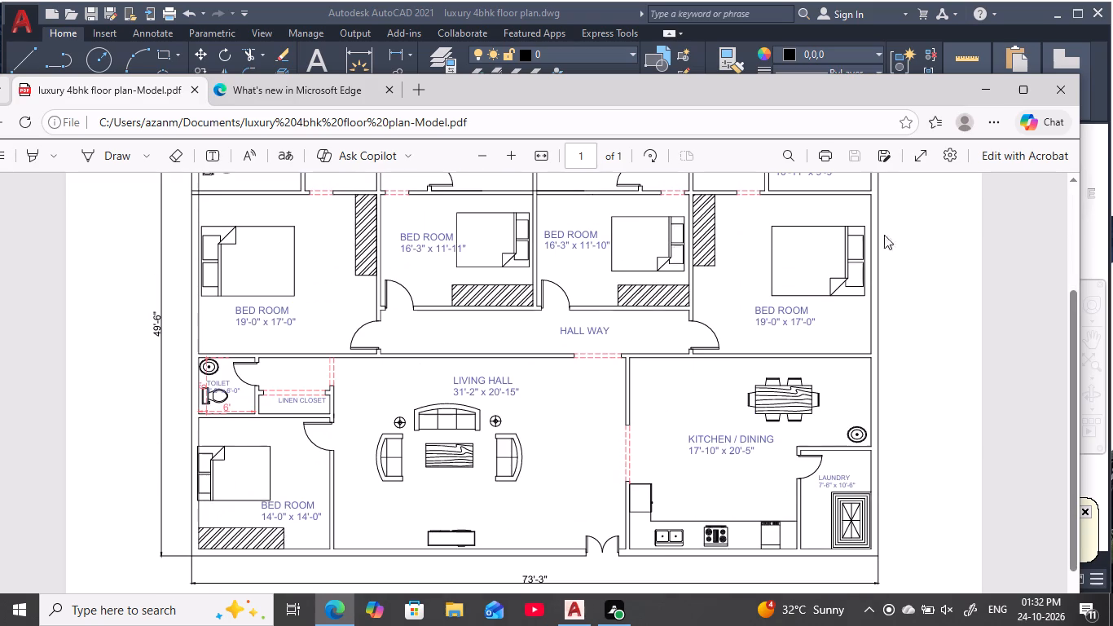
left_click(1059, 85)
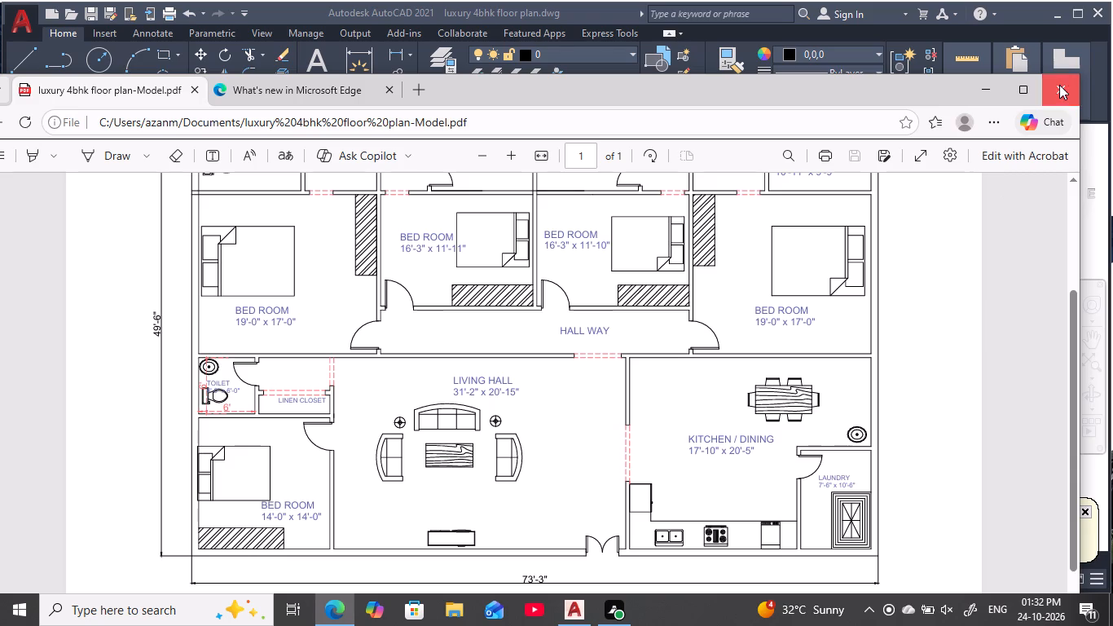